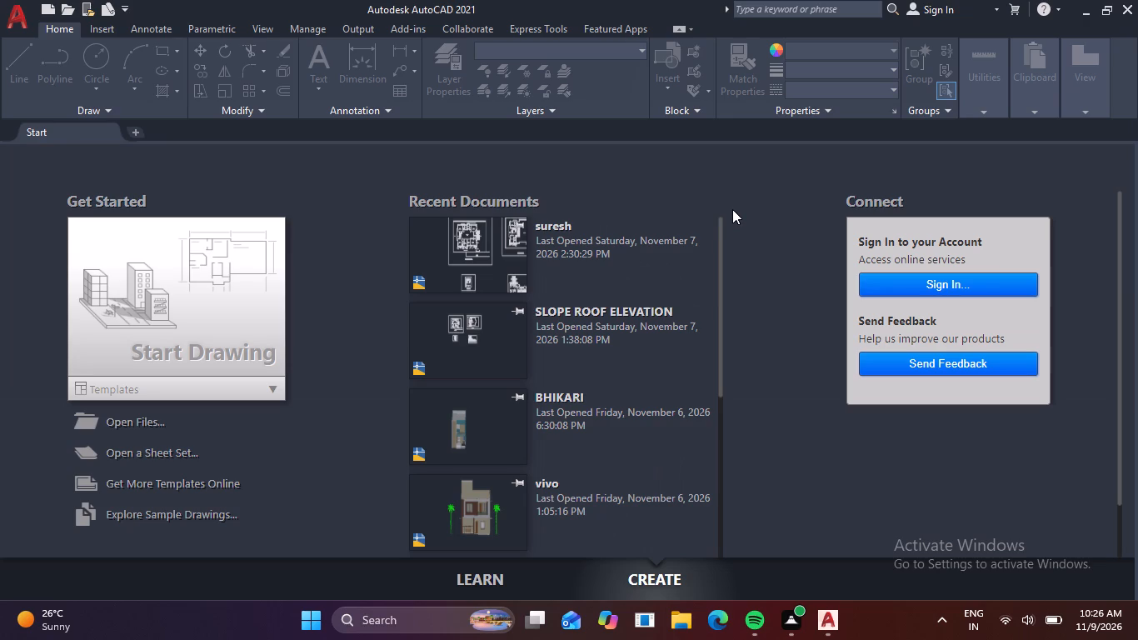
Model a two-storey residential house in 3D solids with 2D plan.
Start a new drawing from the Get Started section of the Start page.
click(207, 312)
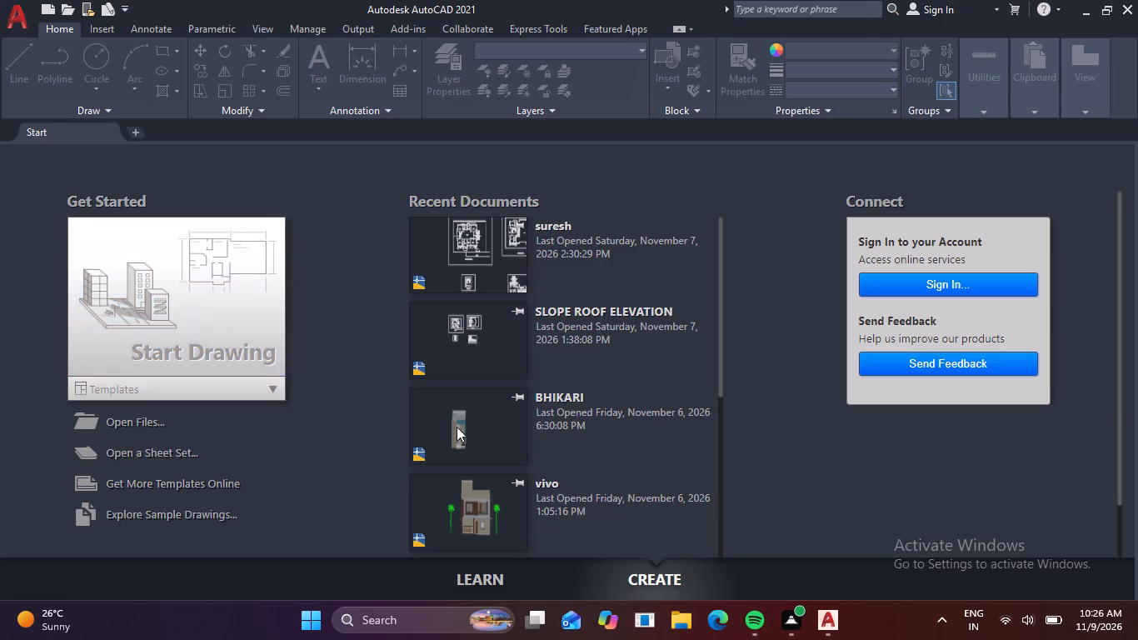
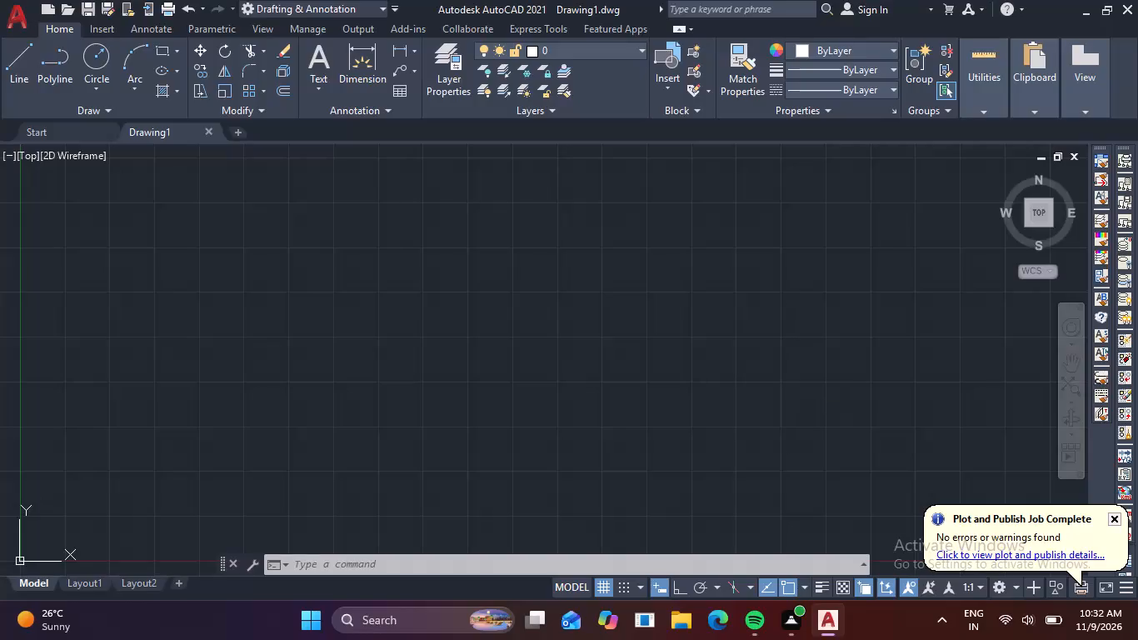
Set the drawing units' length type to Engineering with a precision of 0'-0".
click(540, 193)
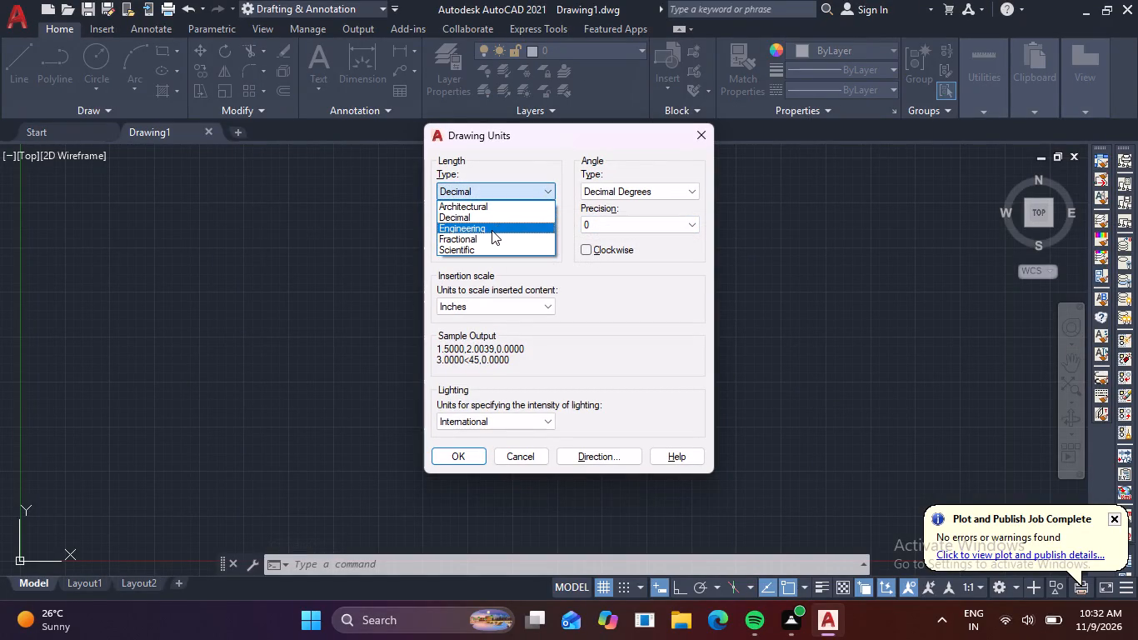
click(492, 230)
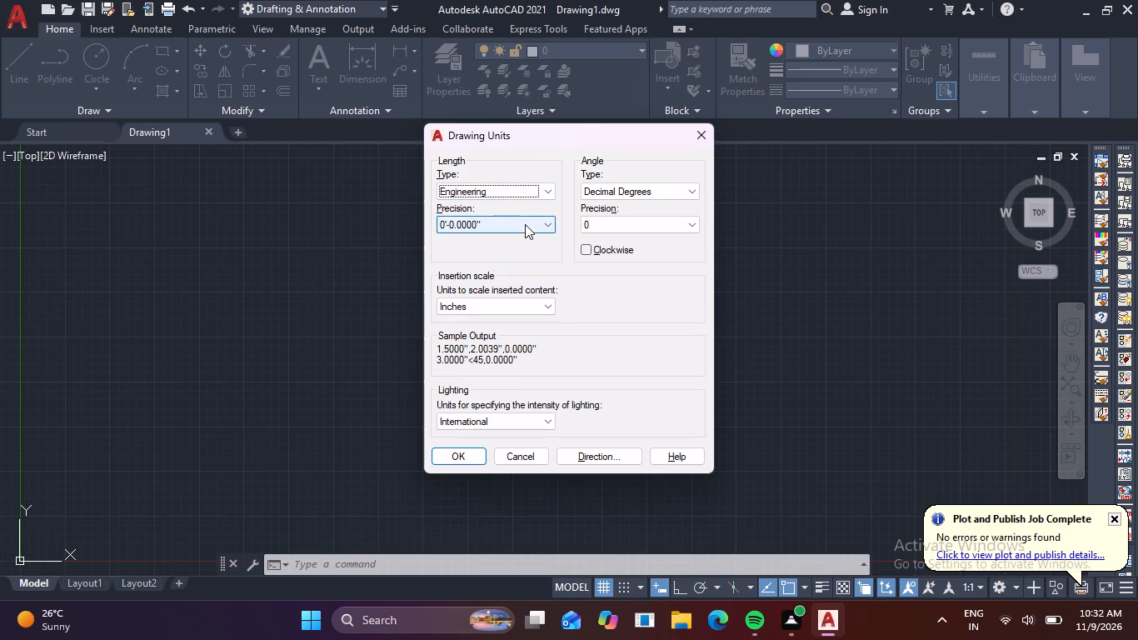
click(525, 224)
click(509, 237)
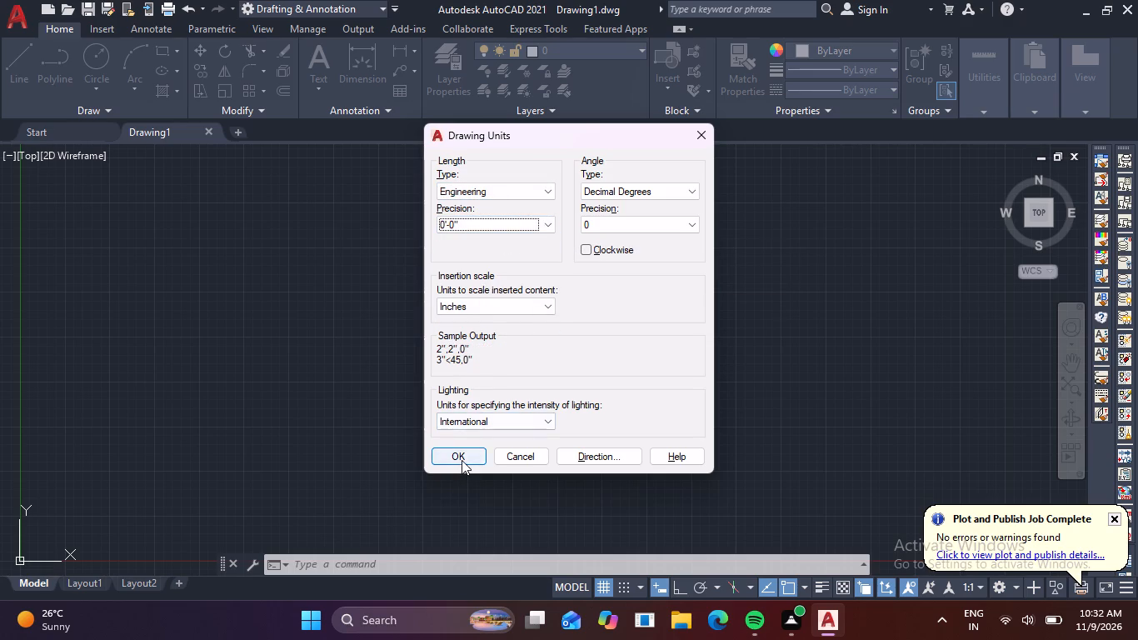
click(462, 460)
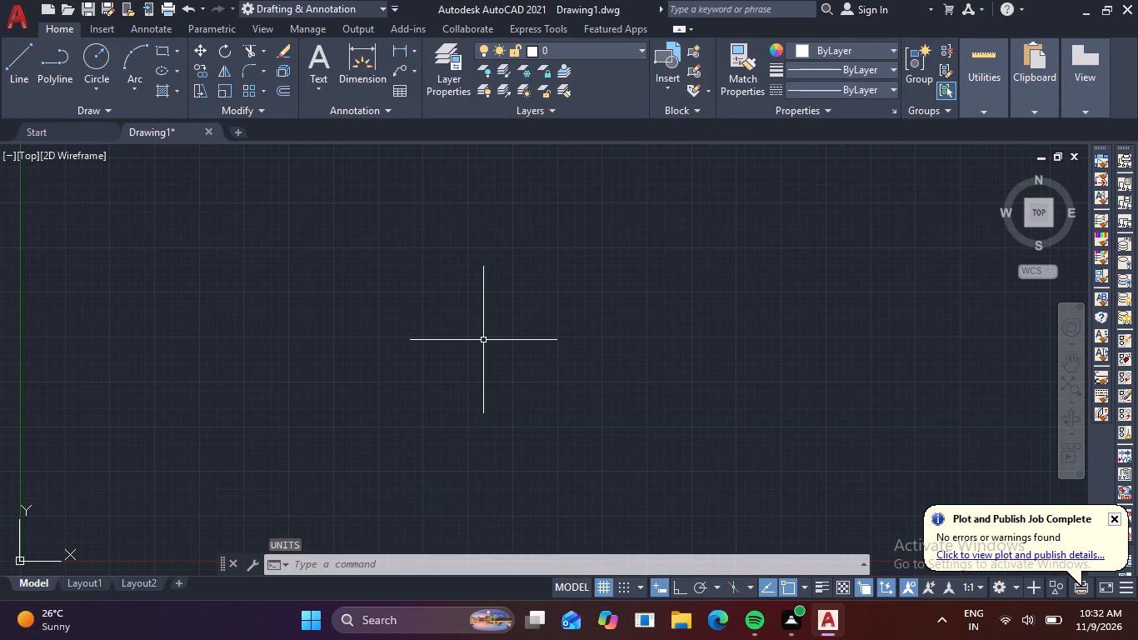
Turn off the drawing grid and hide the UCS icon.
key(F7)
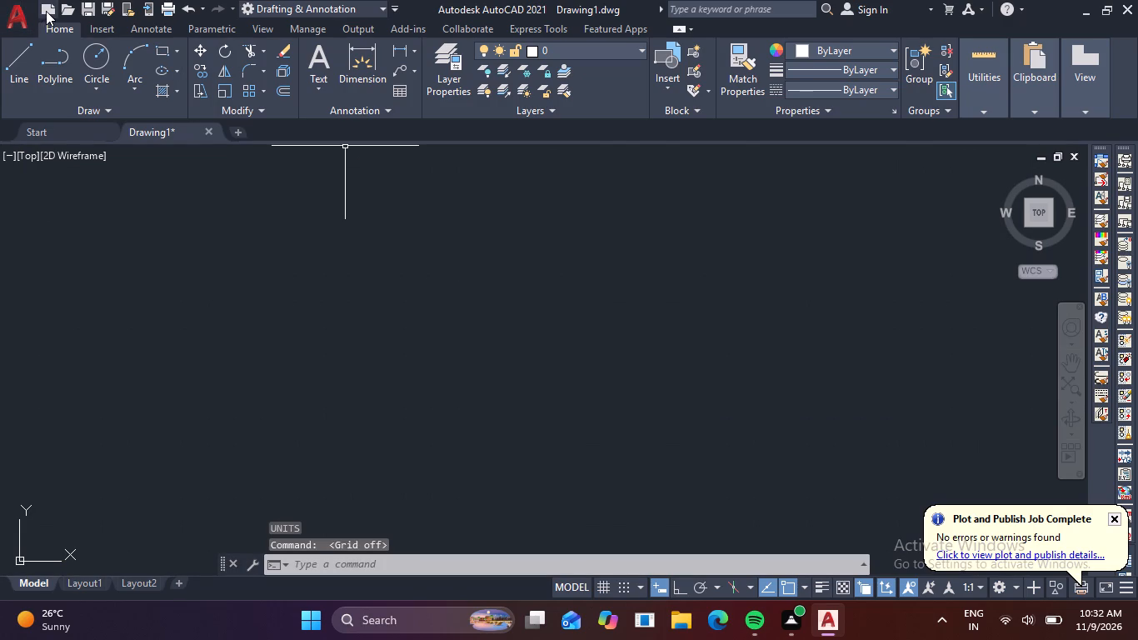
click(263, 27)
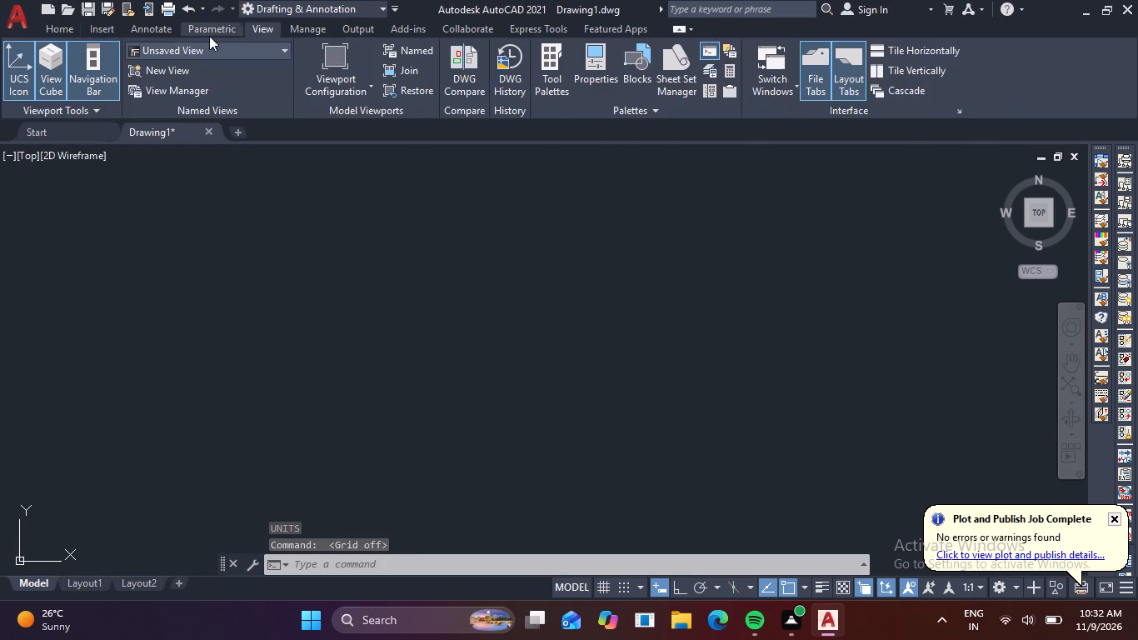
click(5, 54)
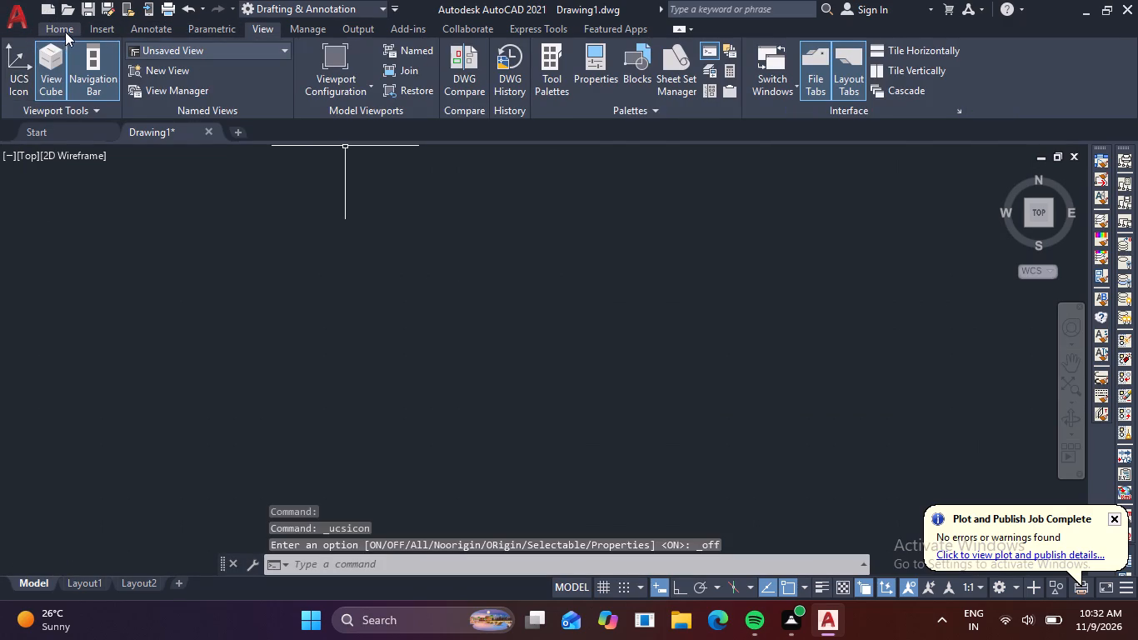
click(68, 27)
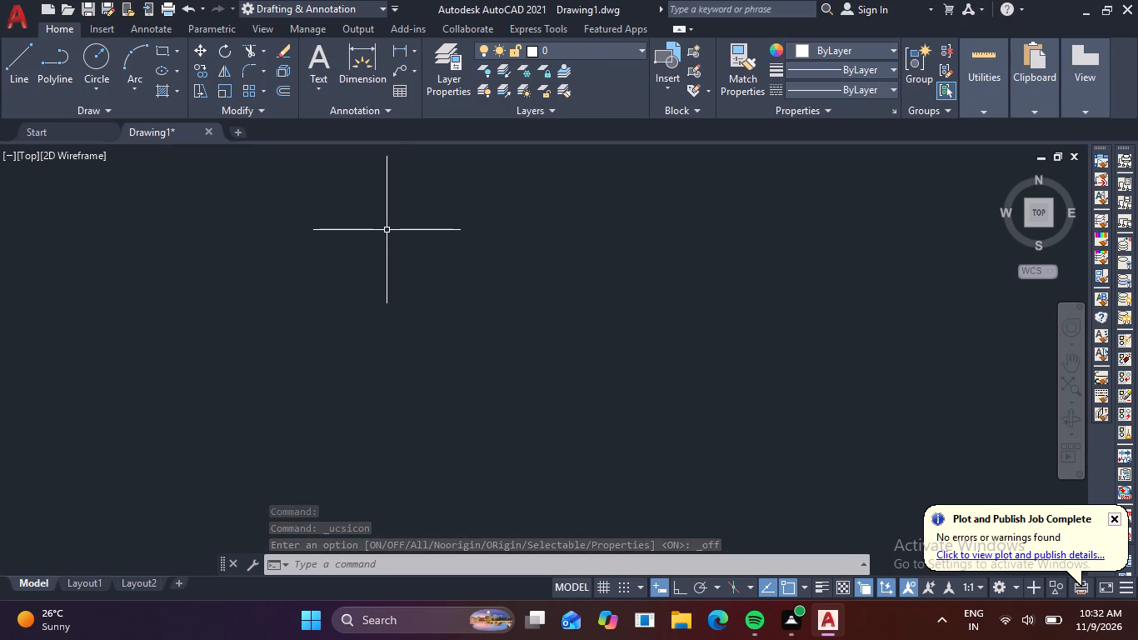
Draw a 15' horizontal line toward the east with Ortho mode on.
key(l)
key(space)
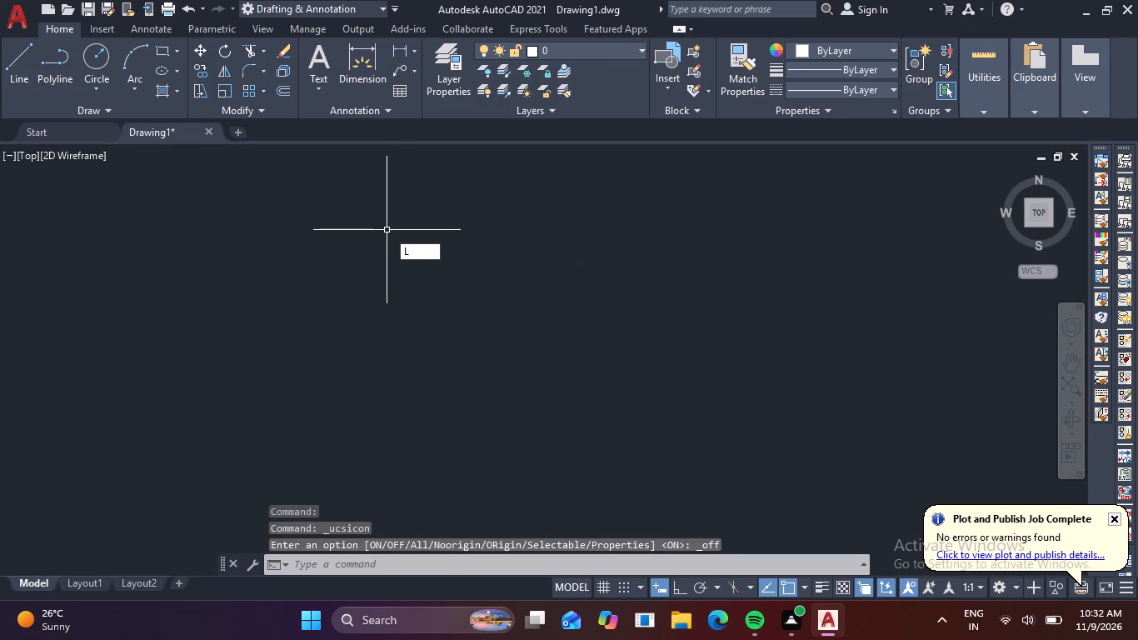
key(F8)
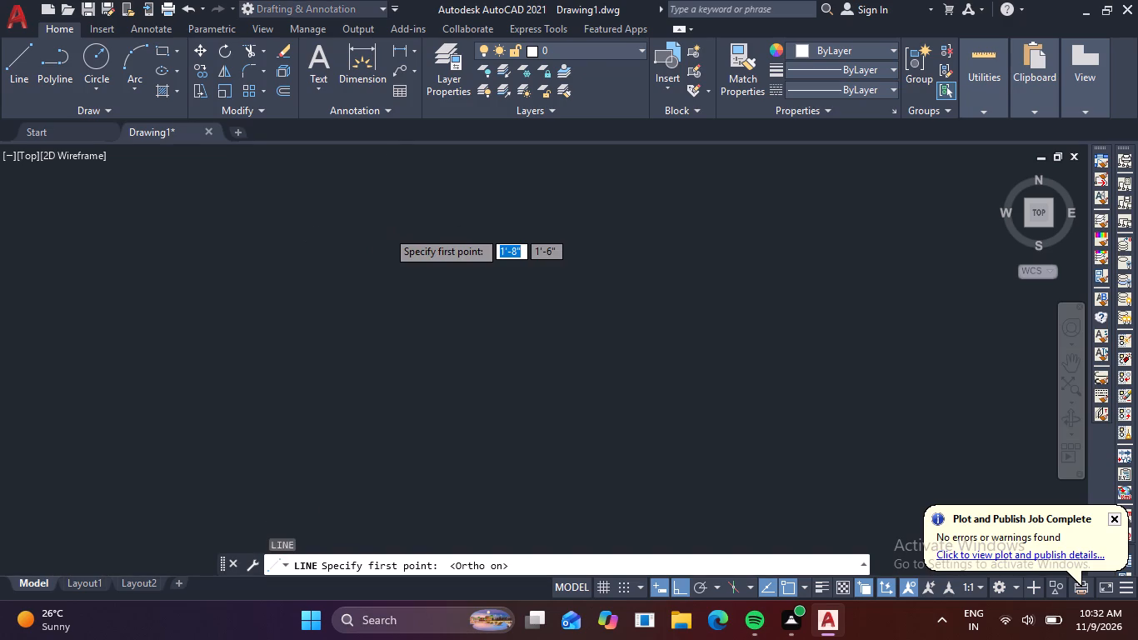
click(350, 202)
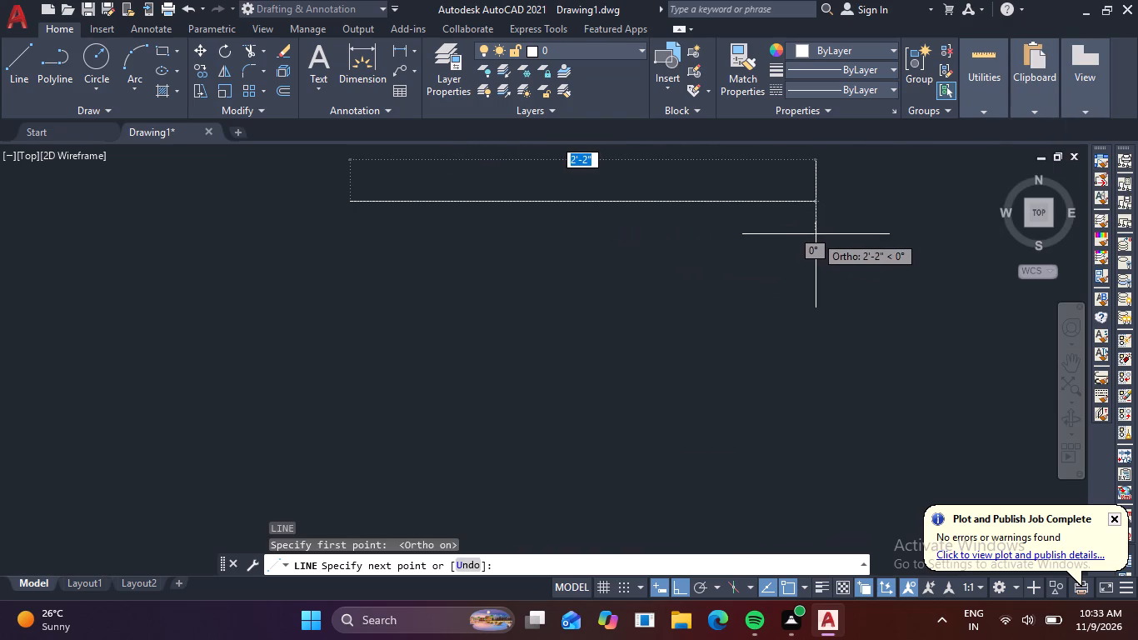
key(1)
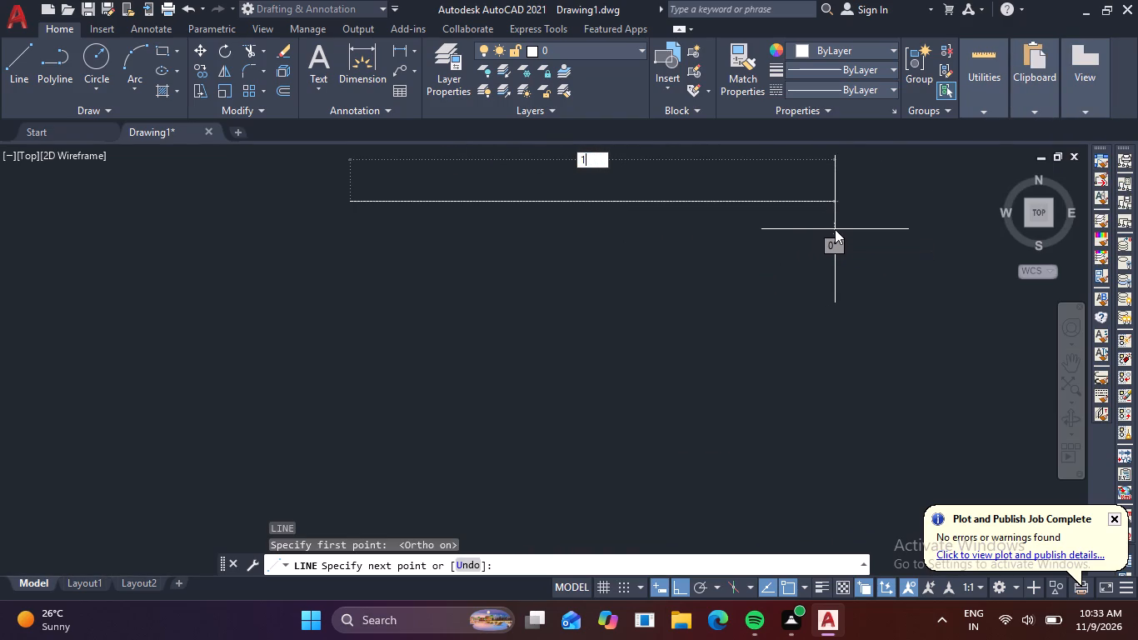
text(5')
key(Return)
key(Escape)
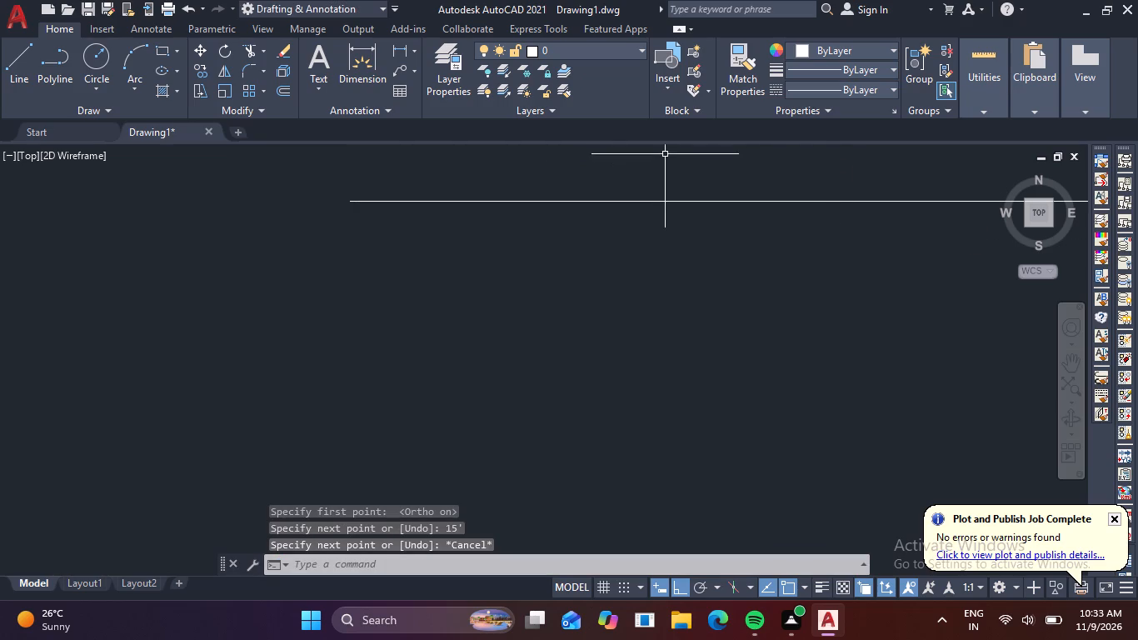
Draw a 13' vertical line straight down from the west end of the horizontal line.
scroll(689, 162, down, 4)
middle_drag(709, 227, 354, 239)
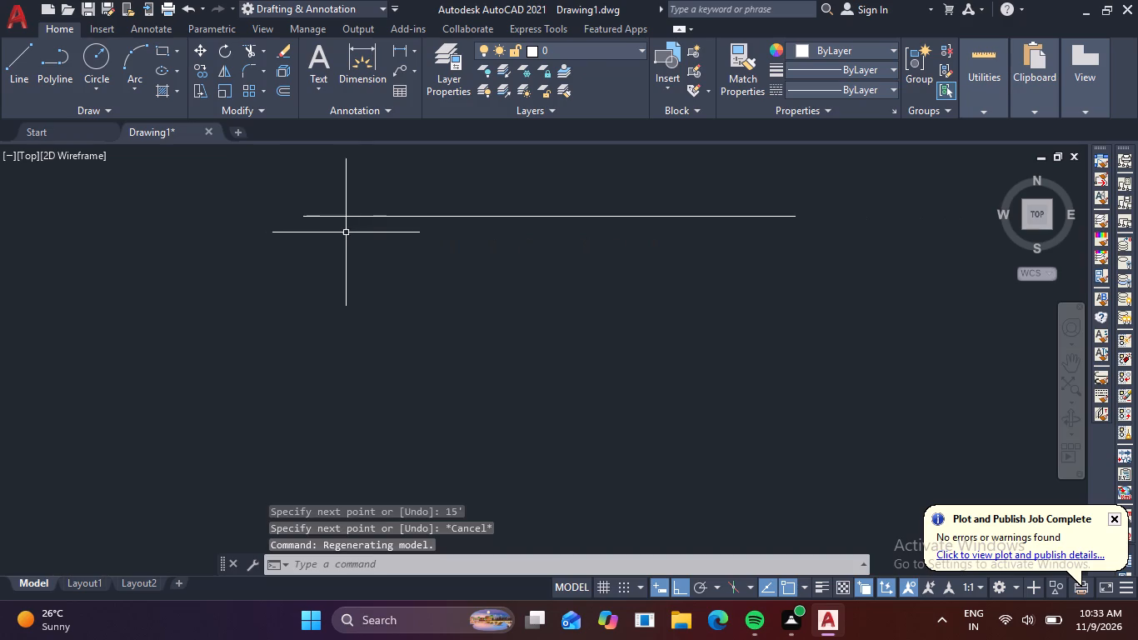
key(l)
key(space)
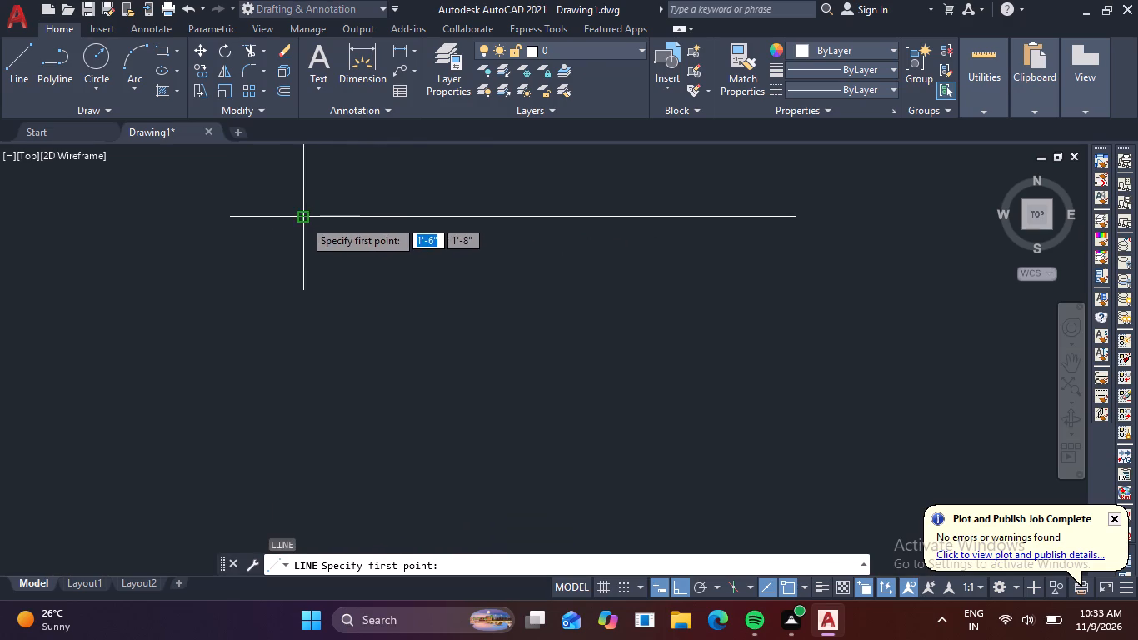
click(303, 219)
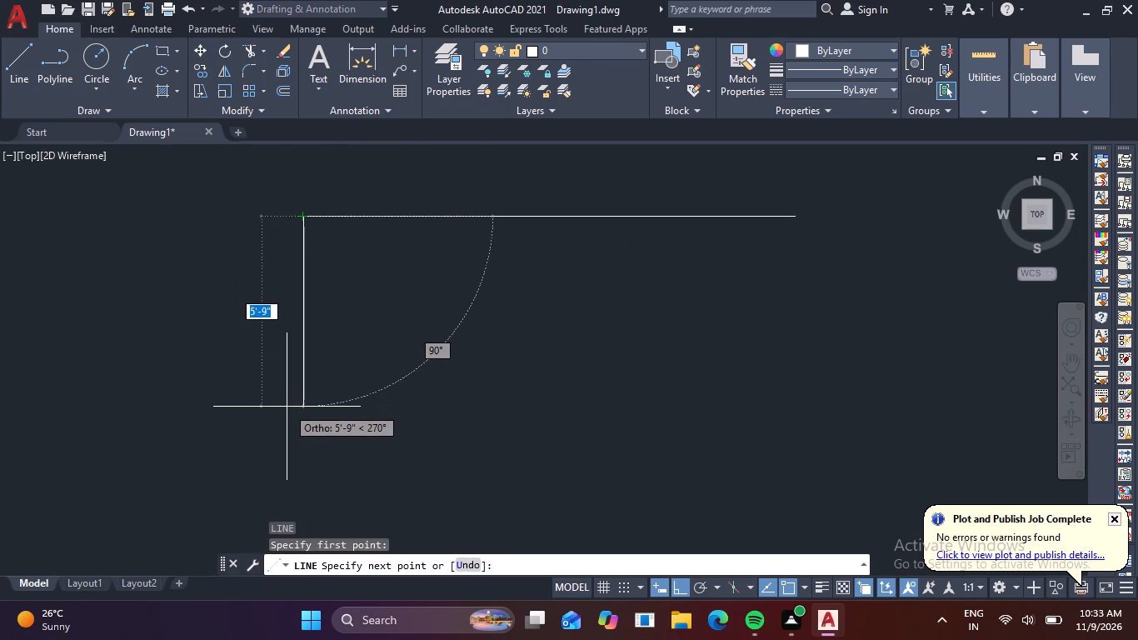
text(13)
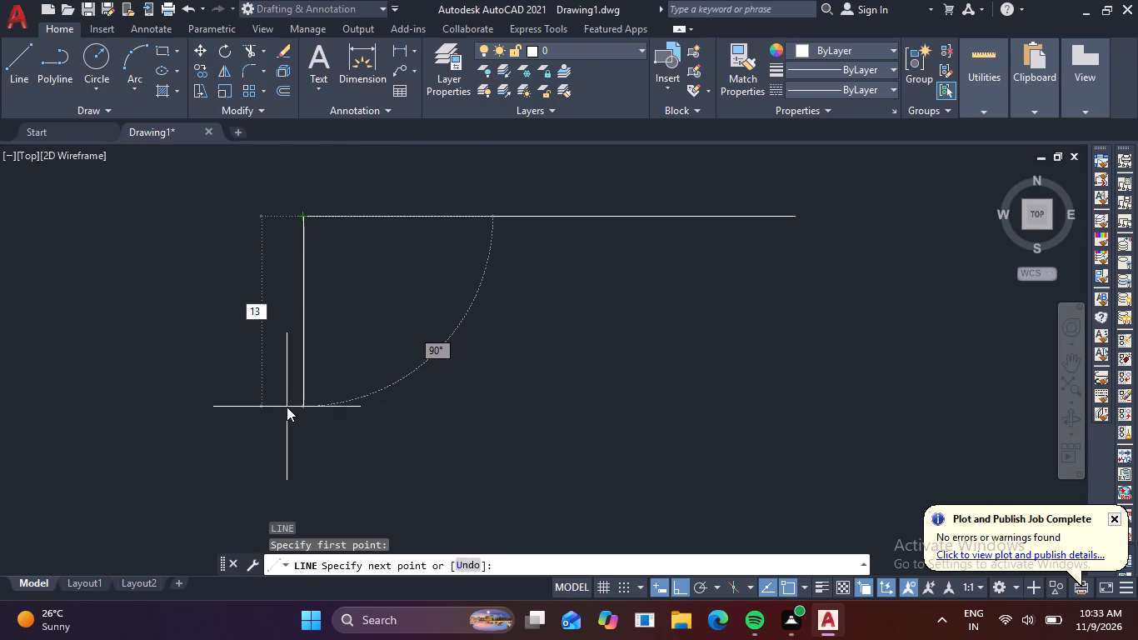
text(')
key(space)
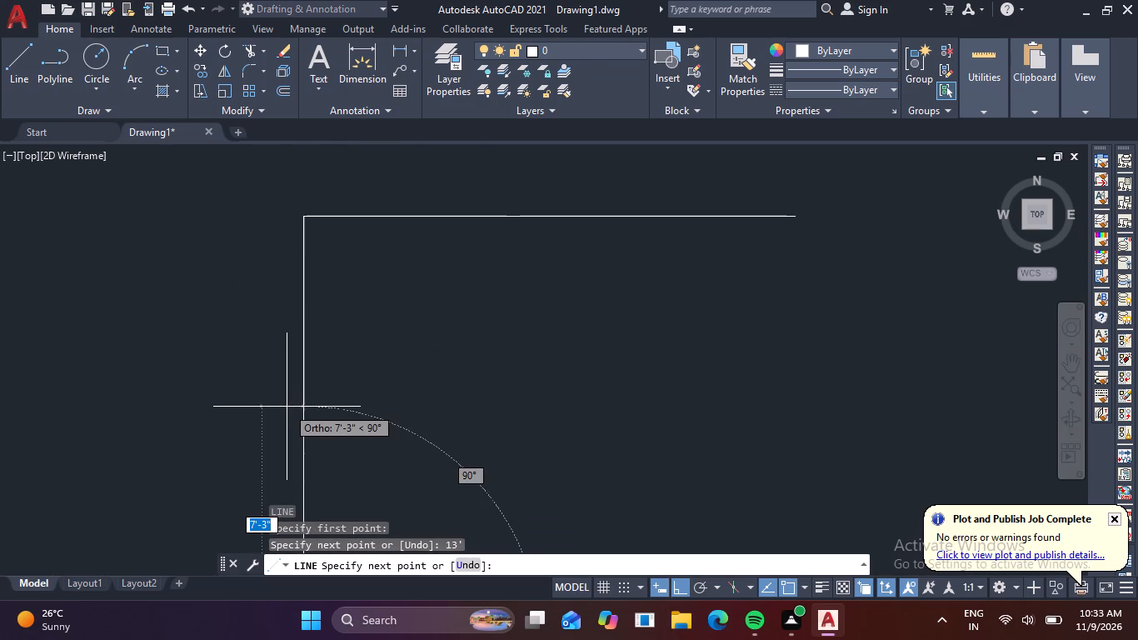
key(Escape)
Offset the horizontal line upward and the vertical line to its west side by 9" for the wall thickness.
key(o)
key(space)
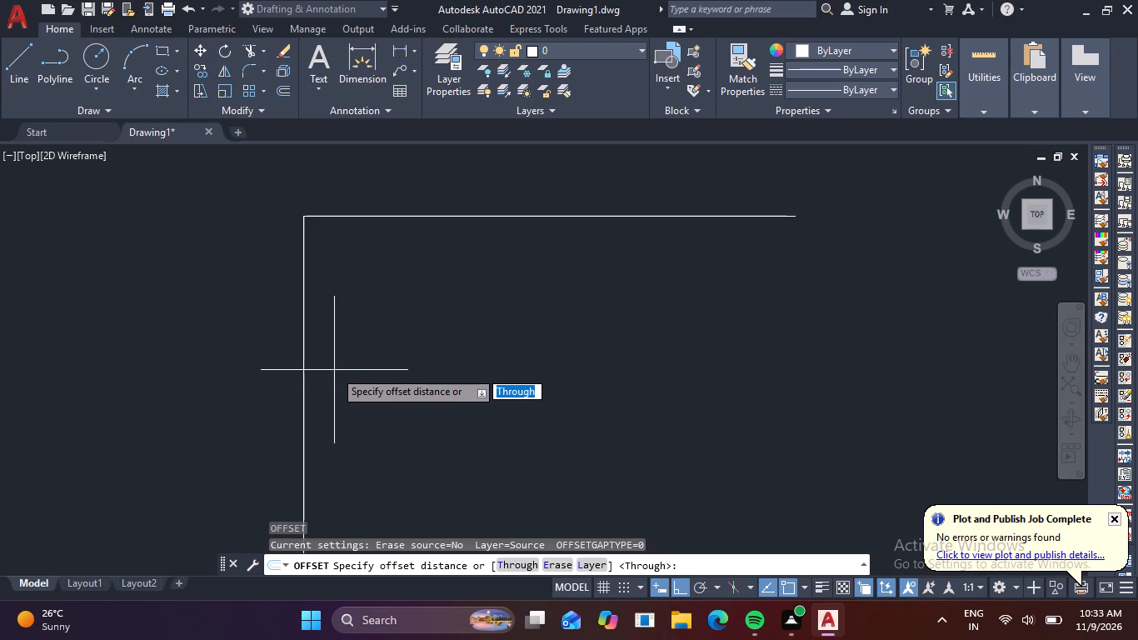
text(9)
key(space)
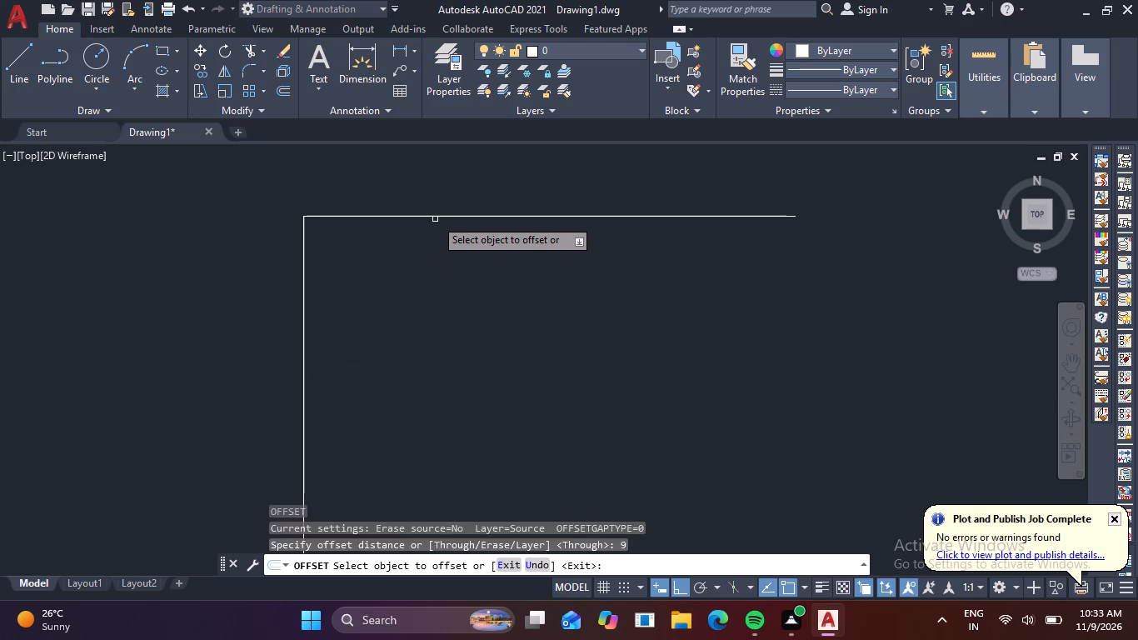
click(437, 217)
click(469, 171)
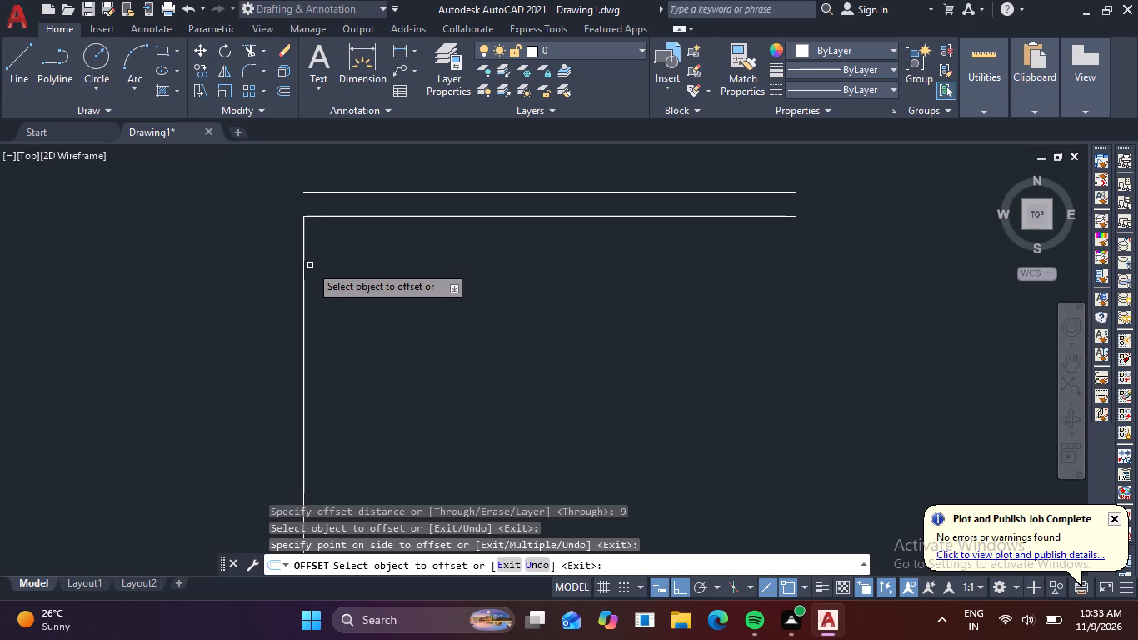
click(303, 285)
click(206, 303)
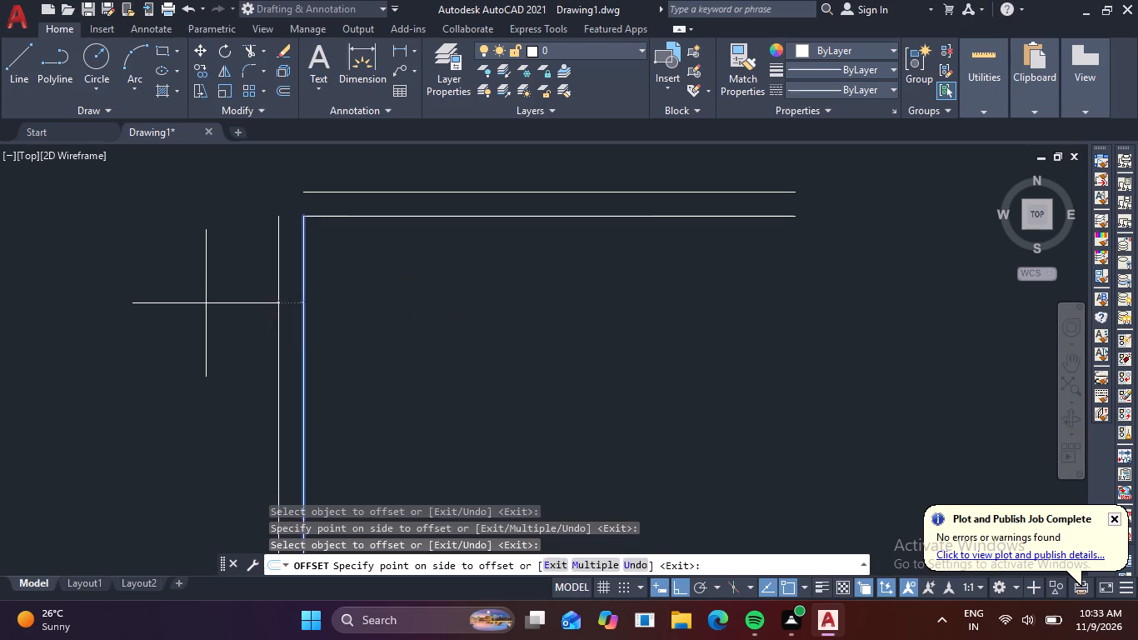
key(Escape)
Fillet the two outer wall lines with zero radius into a closed corner.
key(f)
key(space)
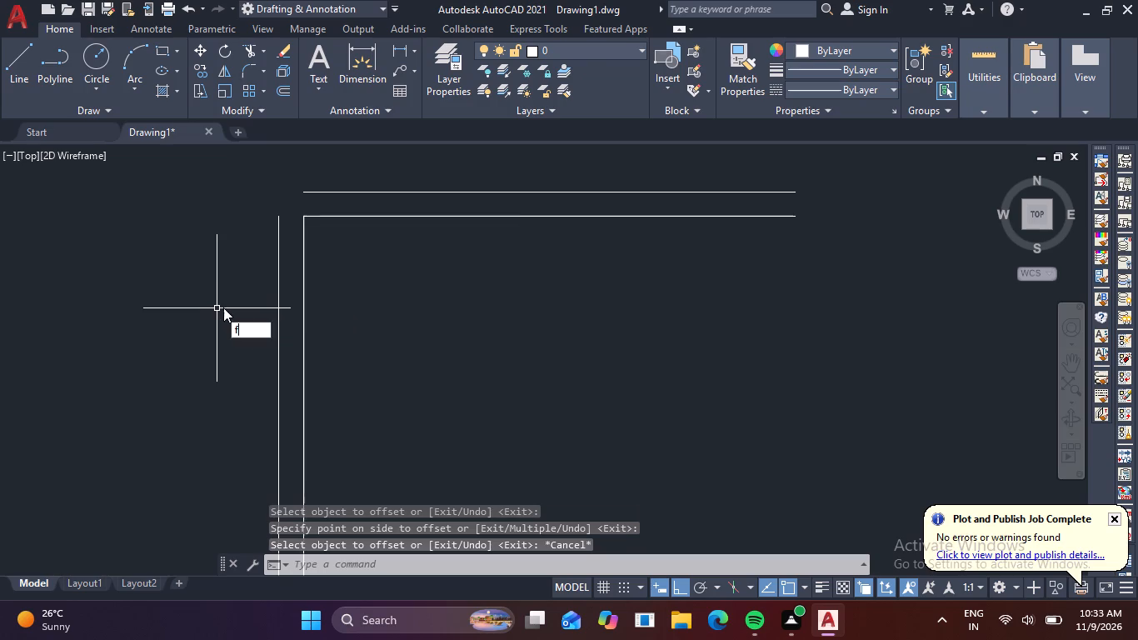
click(277, 262)
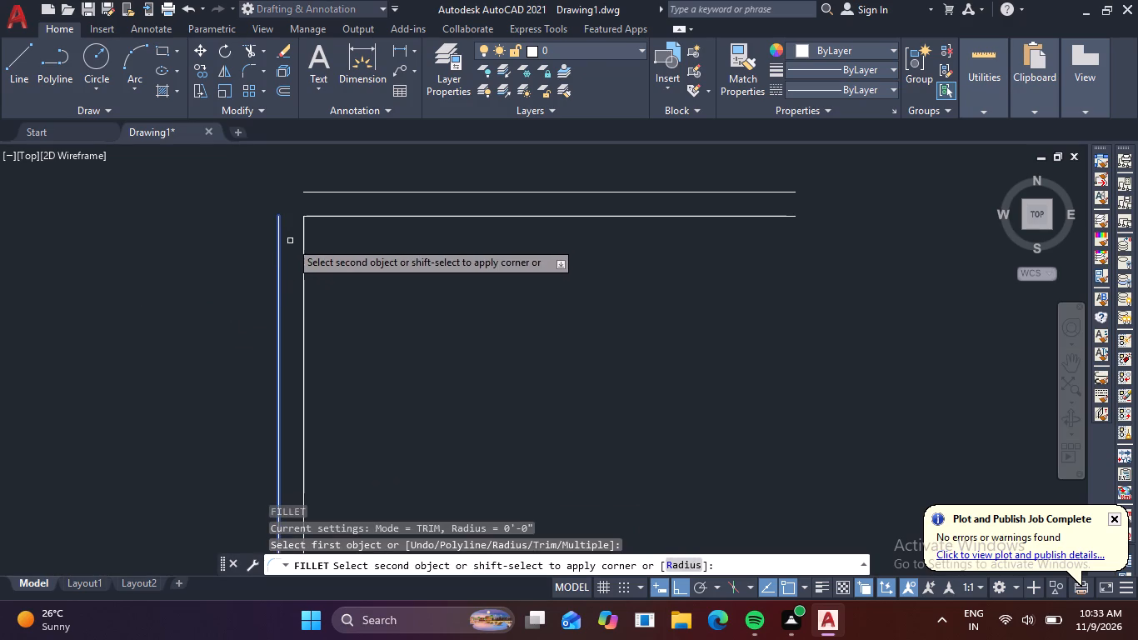
click(331, 194)
key(Escape)
key(Escape)
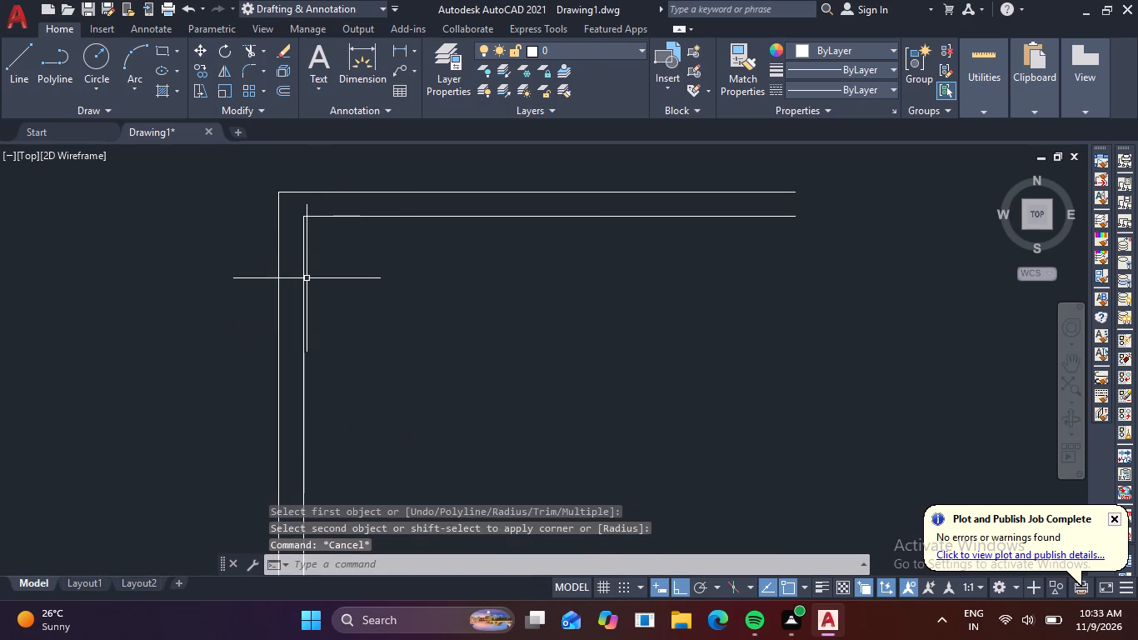
Offset the inner vertical wall line 2'6" toward the inside of the room.
scroll(339, 294, down, 2)
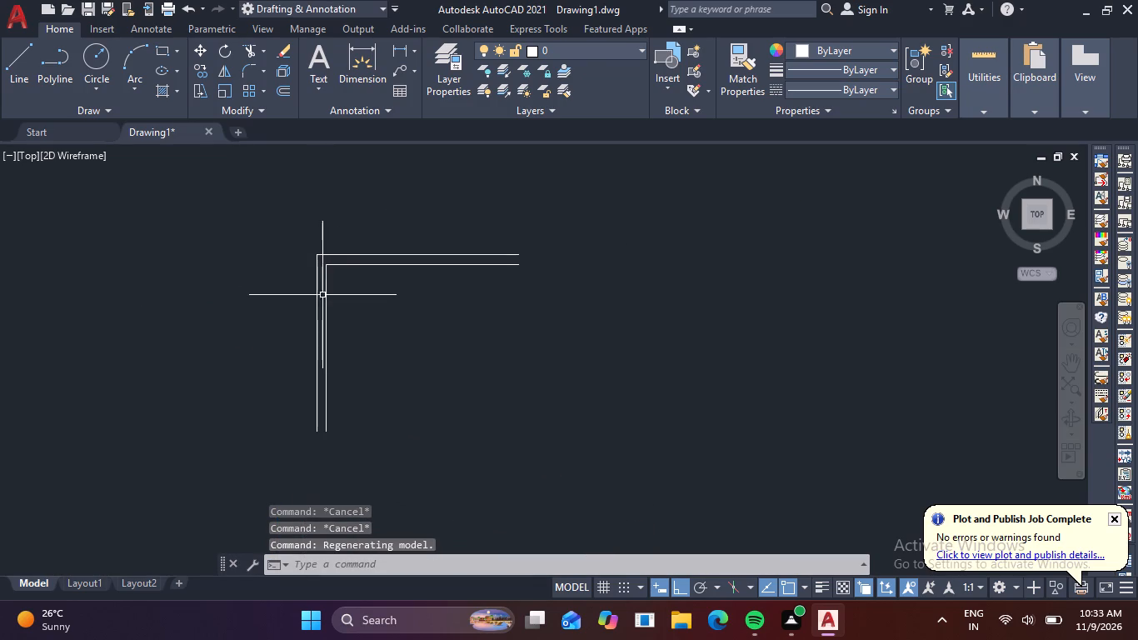
key(o)
key(space)
key(3)
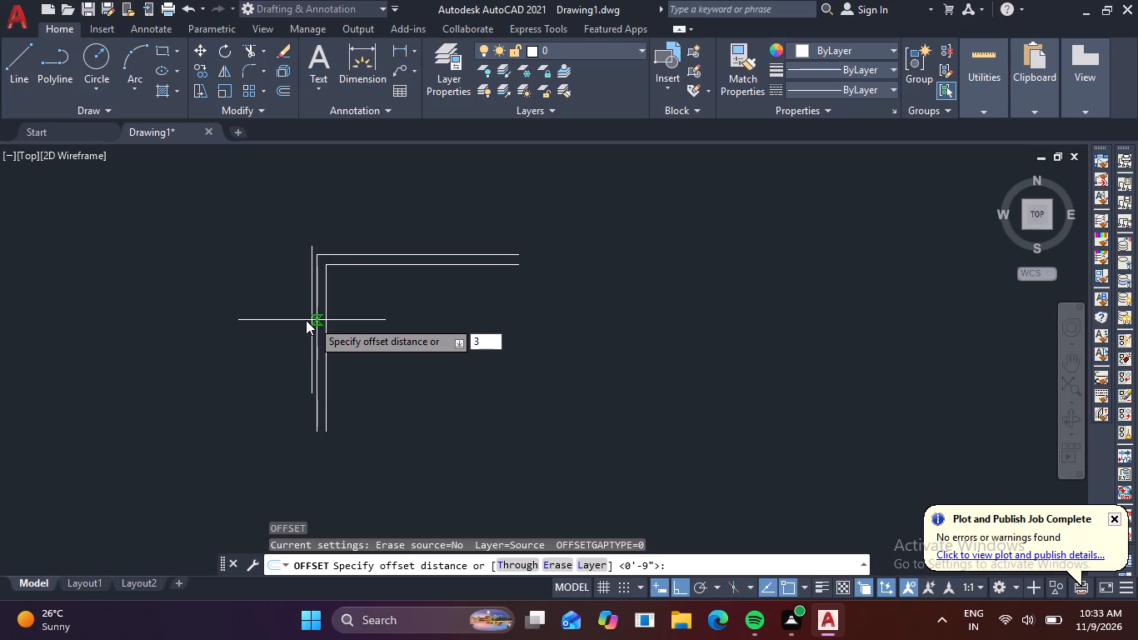
key(BackSpace)
key(BackSpace)
key(2)
text('6)
key(Return)
click(327, 302)
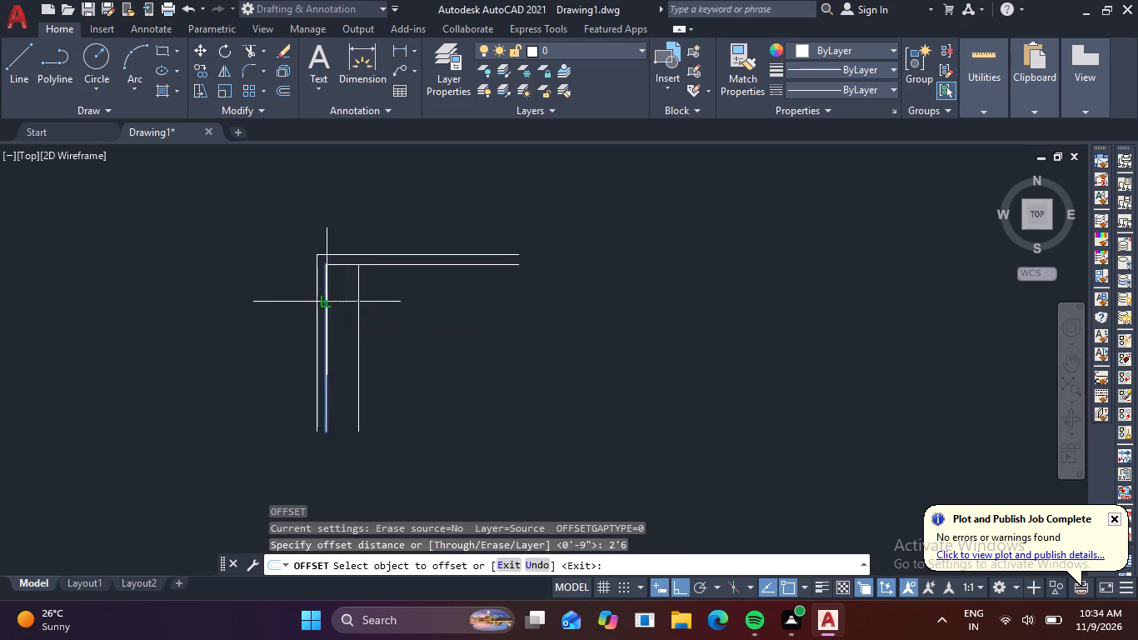
click(381, 302)
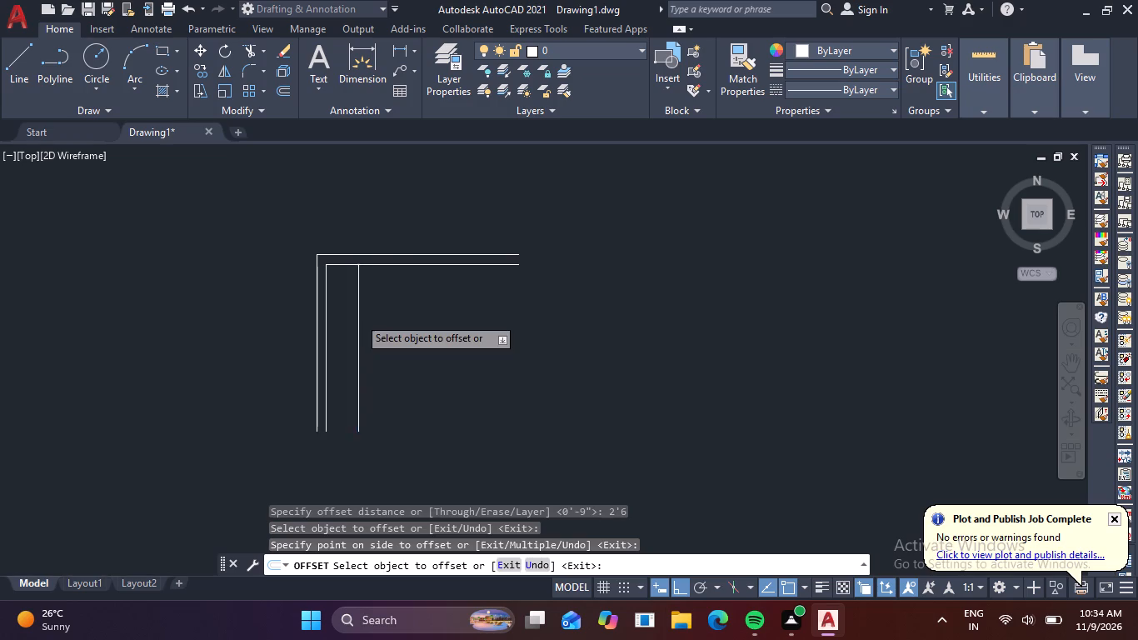
Offset the new interior vertical line by 9" further east to give the partition its thickness.
click(358, 317)
key(9)
key(space)
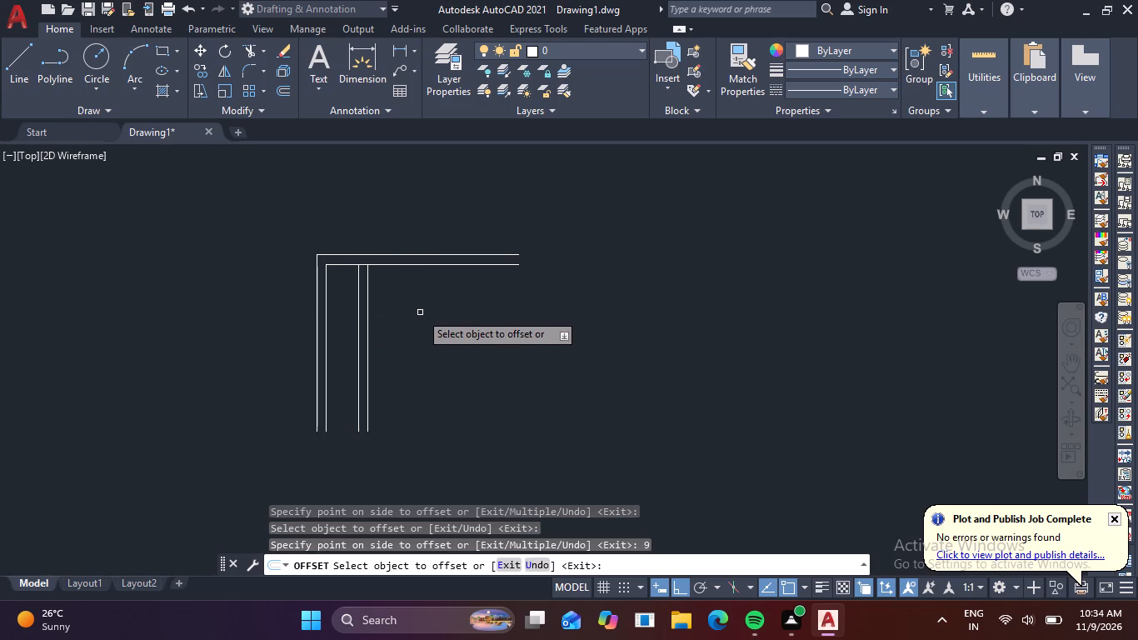
Offset the interior partition's east line 15' to the east to set the room width.
click(371, 302)
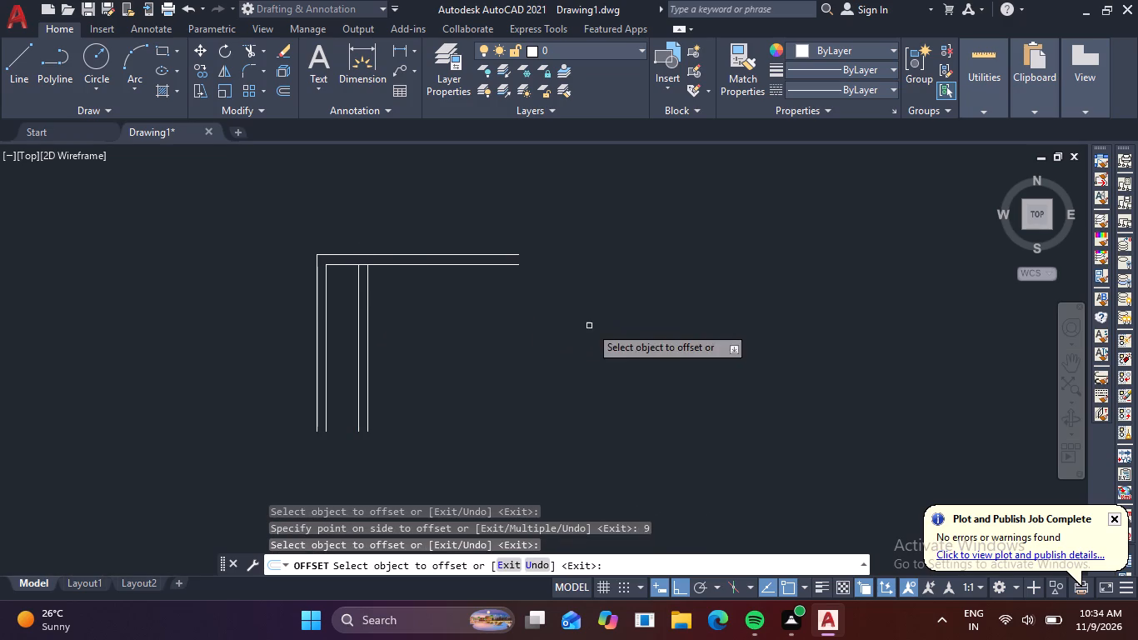
click(369, 337)
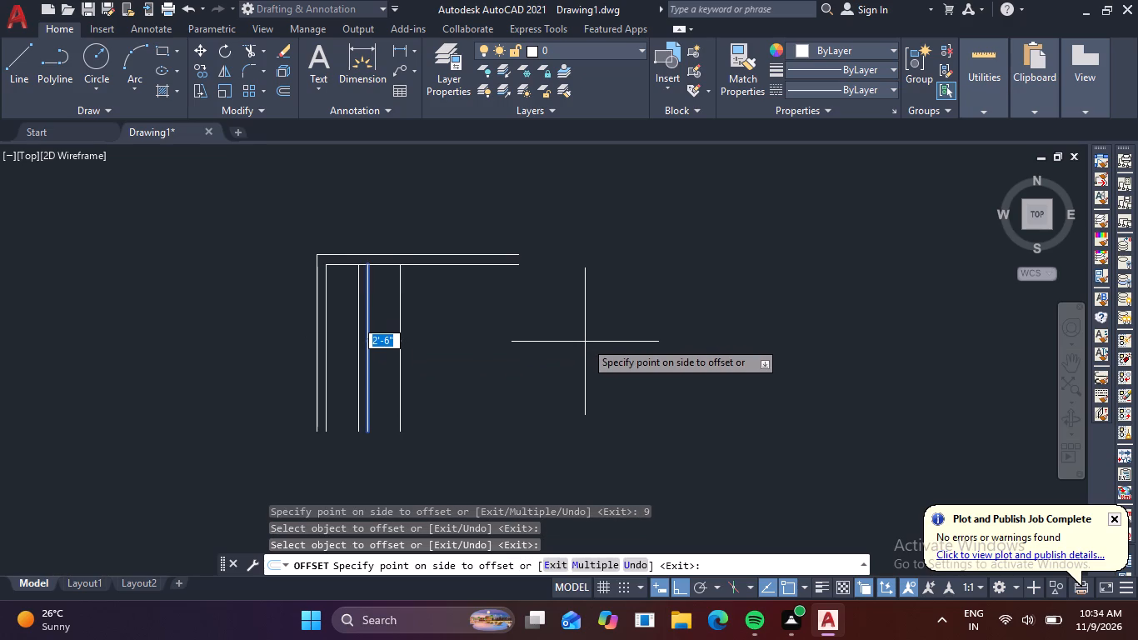
key(1)
key(5)
key(apostrophe)
key(space)
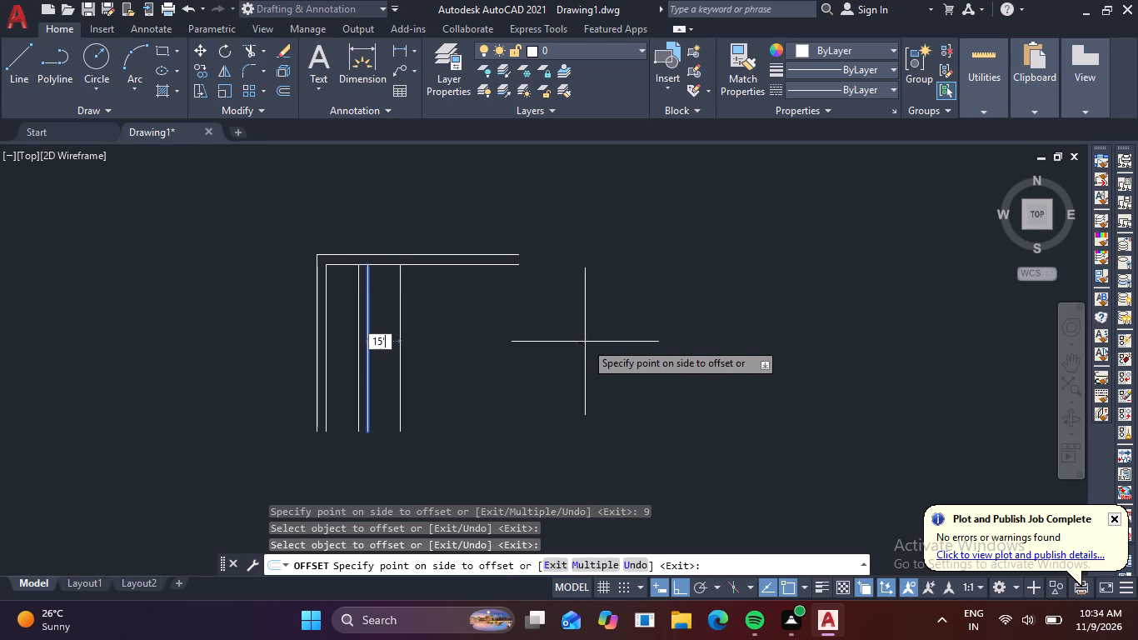
Offset the new east wall line by 9" further east for the wall thickness.
click(561, 330)
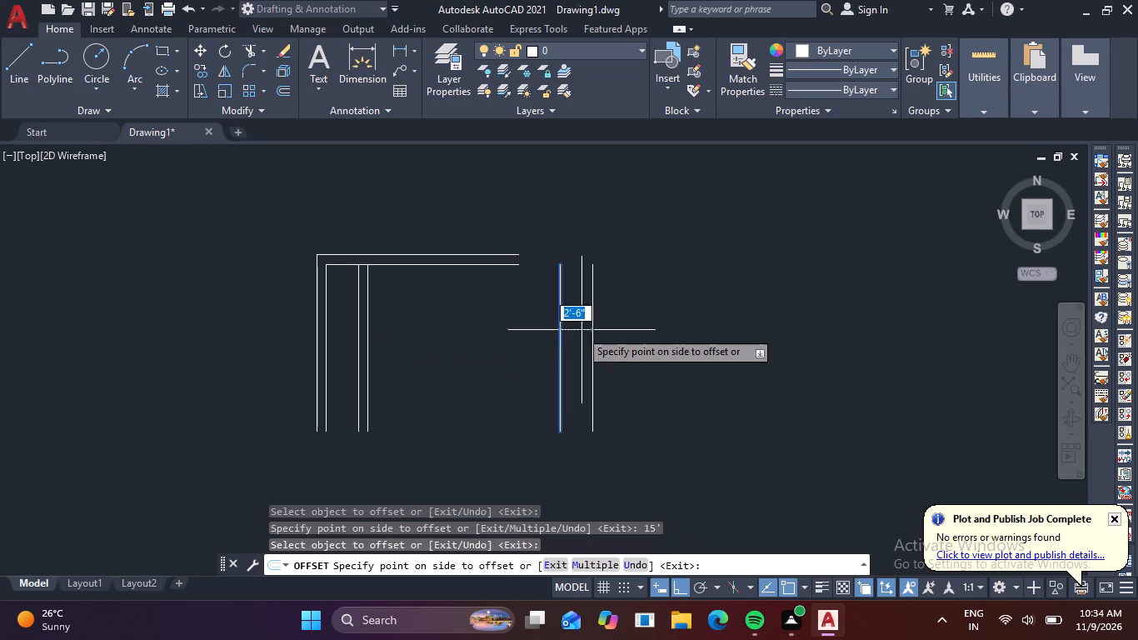
key(9)
key(space)
key(Escape)
key(Escape)
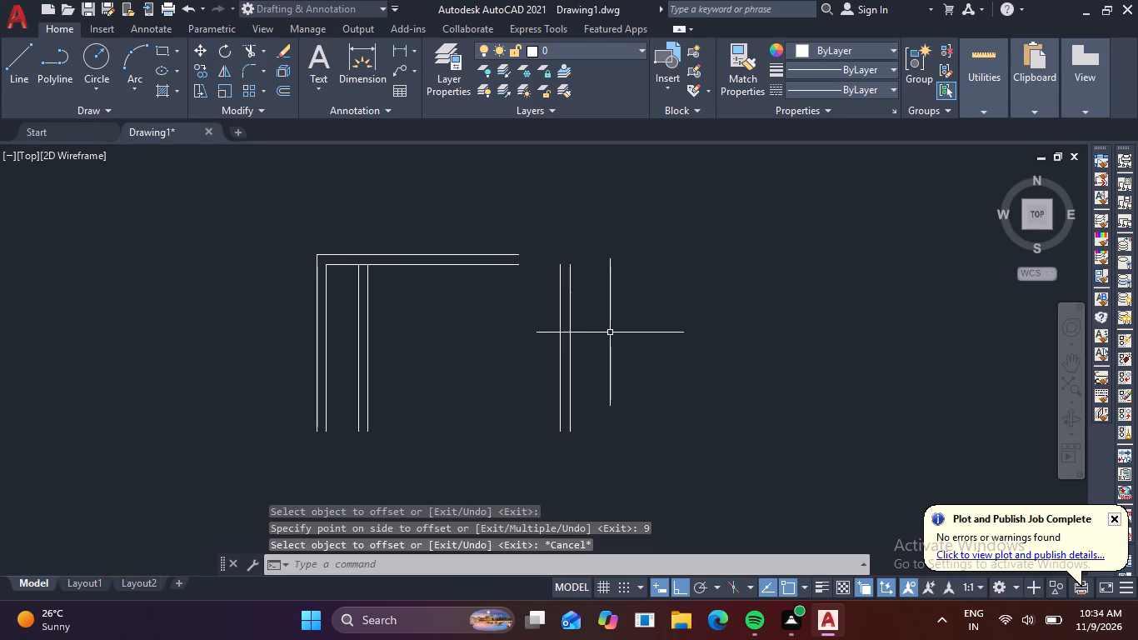
Fillet the outer and inner top wall lines with their matching east wall lines to close the northeast corner.
key(f)
key(space)
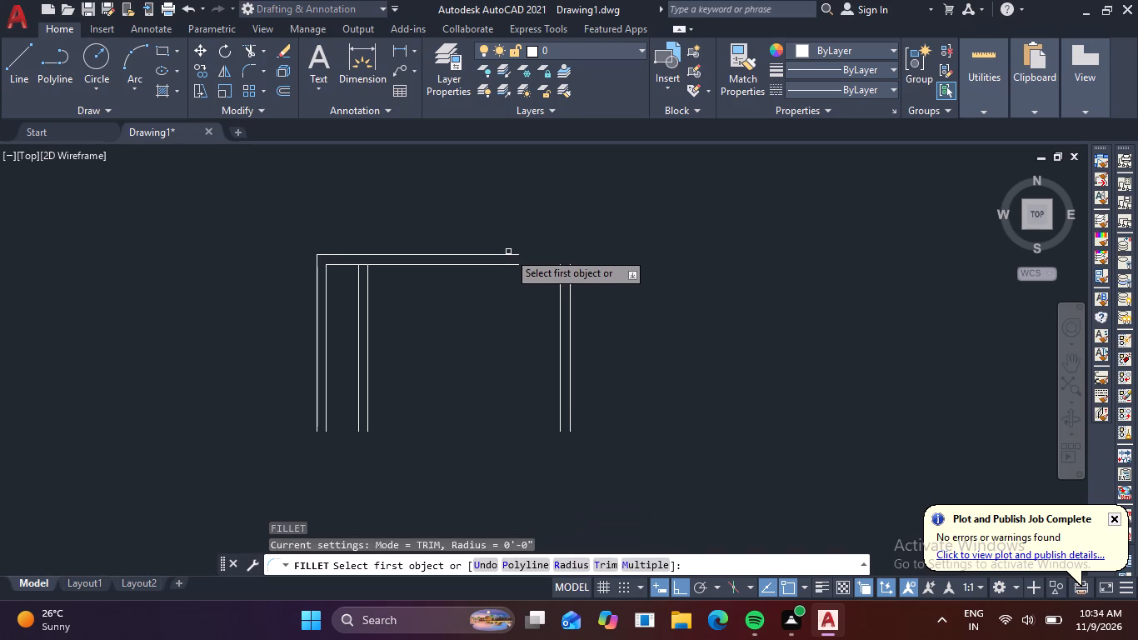
click(511, 253)
click(571, 292)
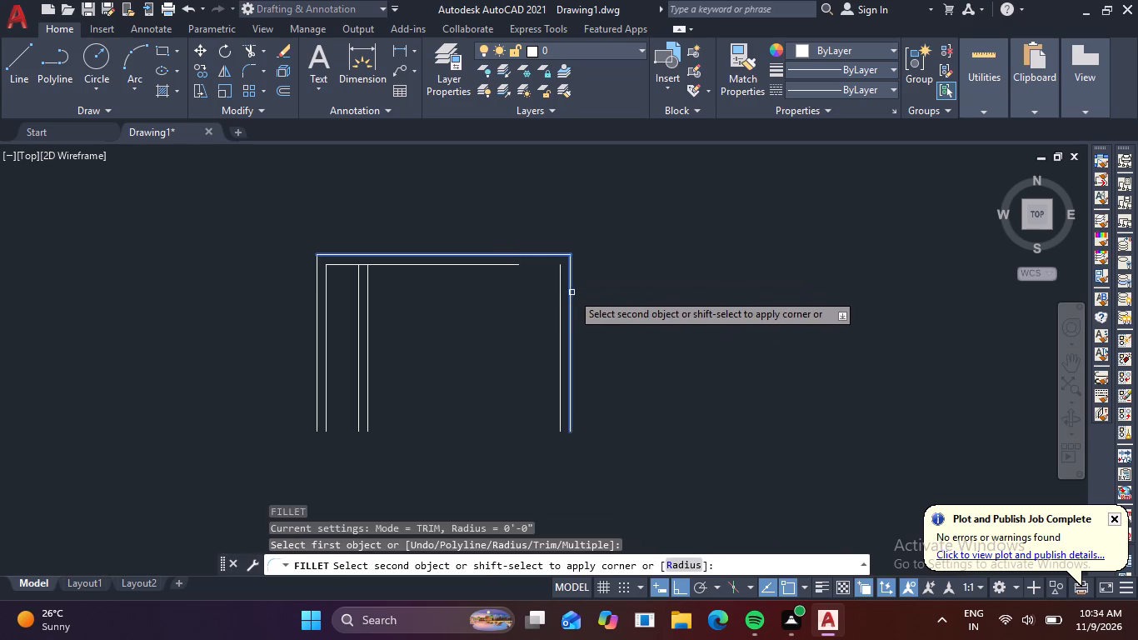
key(space)
click(499, 264)
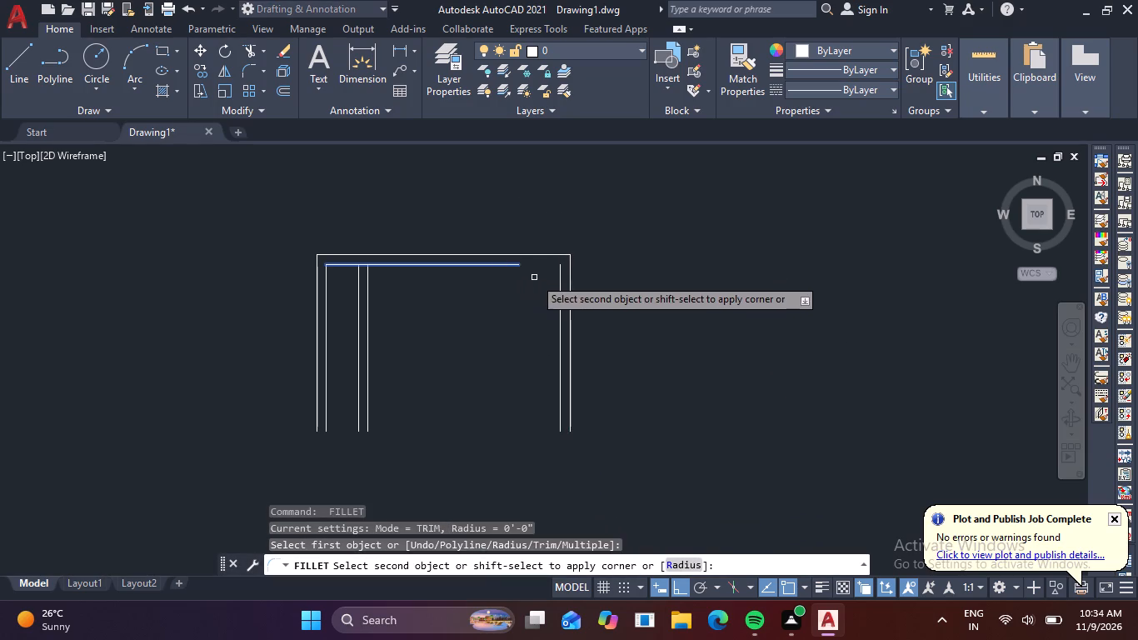
click(563, 295)
click(557, 296)
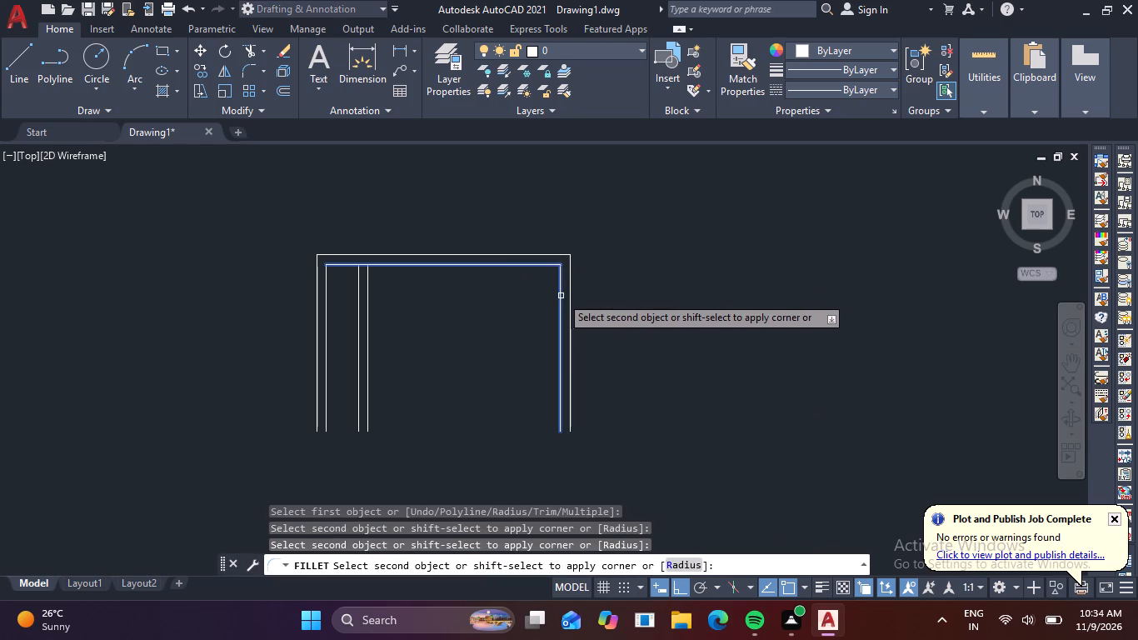
click(561, 296)
key(Escape)
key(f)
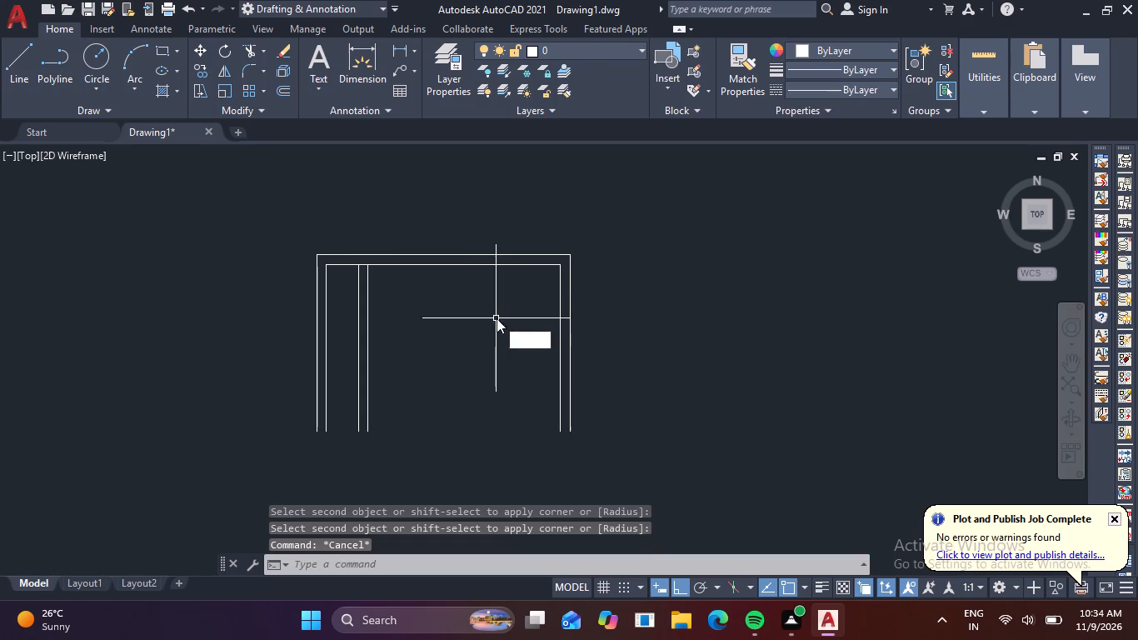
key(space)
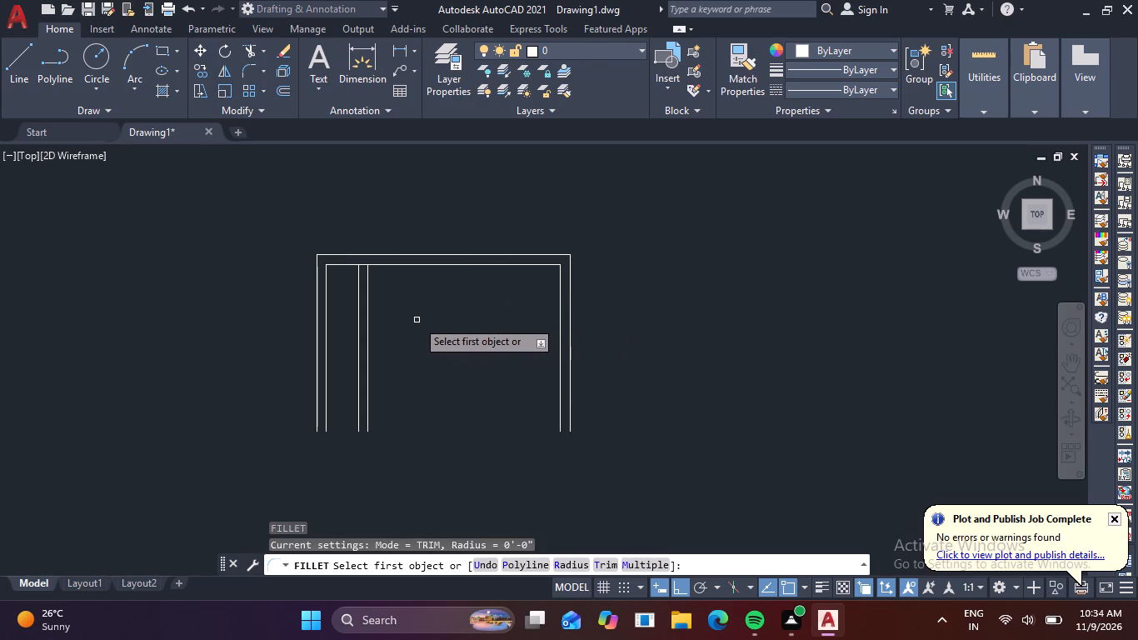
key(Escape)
Trim the inner top wall line between the two interior partition lines.
key(t)
key(r)
key(space)
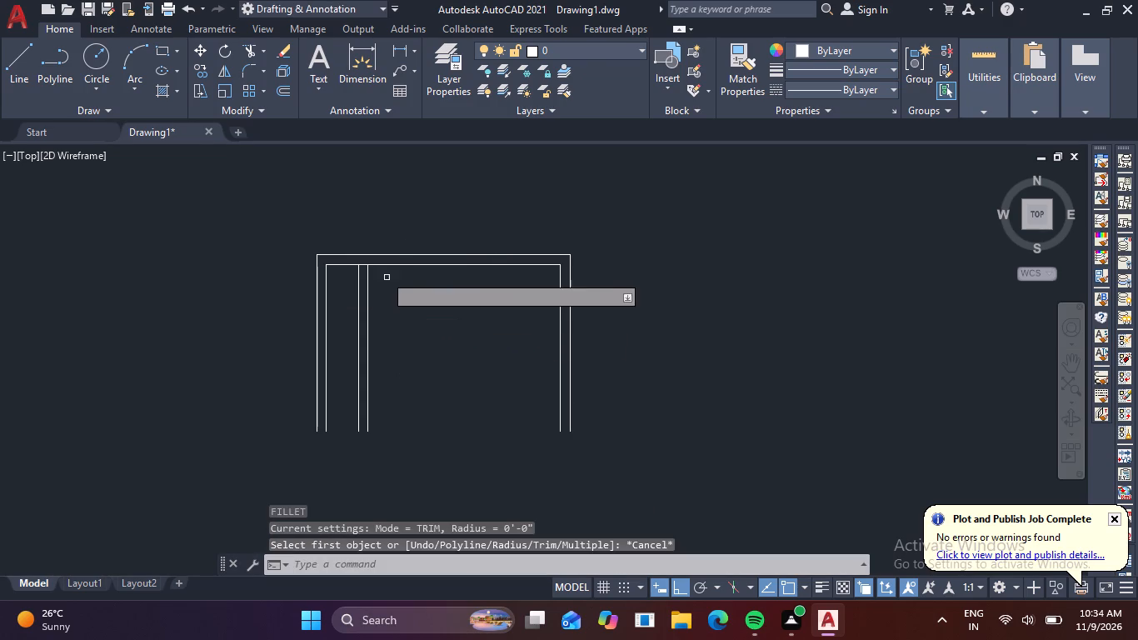
scroll(367, 264, up, 4)
click(334, 263)
click(322, 292)
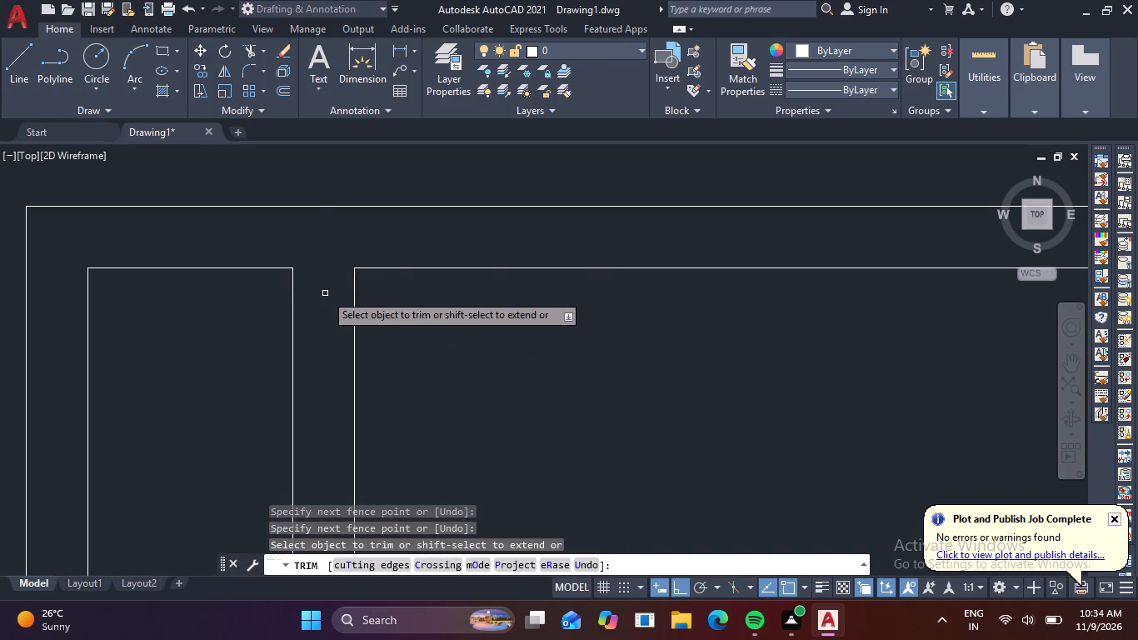
key(Escape)
key(Escape)
Offset the short inner top line of the narrow west space 7' downward.
scroll(372, 291, down, 4)
key(o)
key(space)
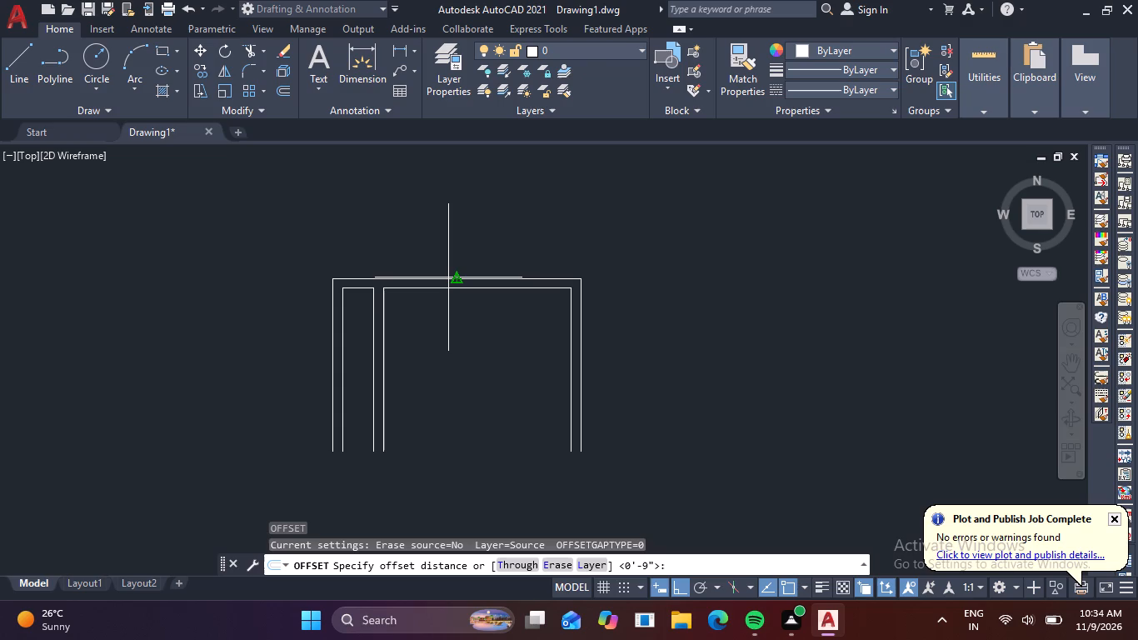
key(7)
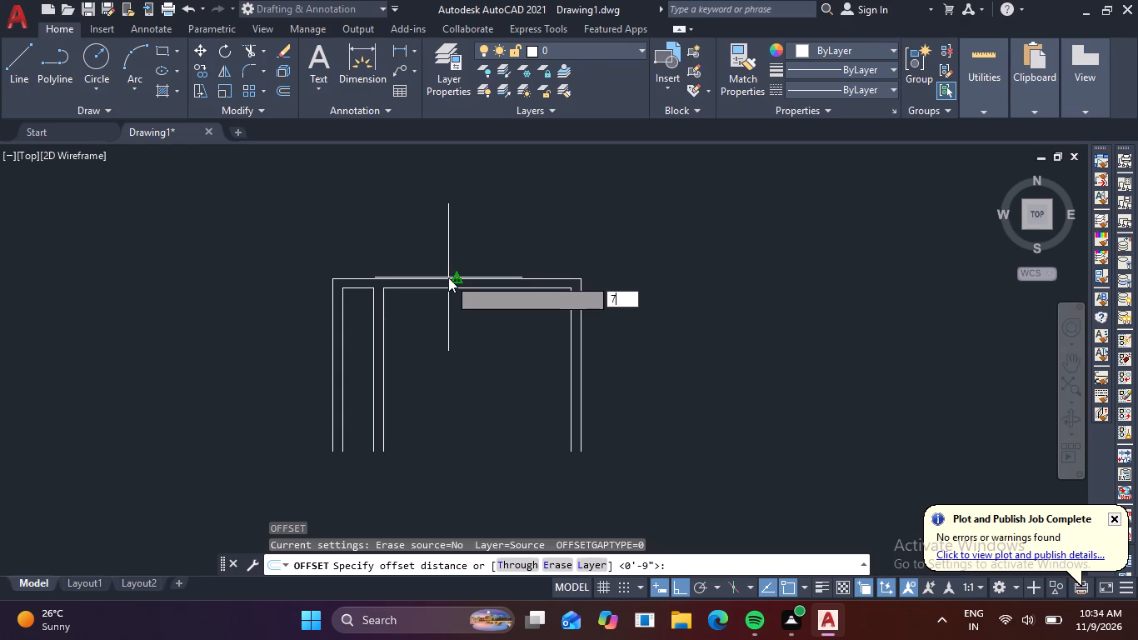
key(apostrophe)
key(Return)
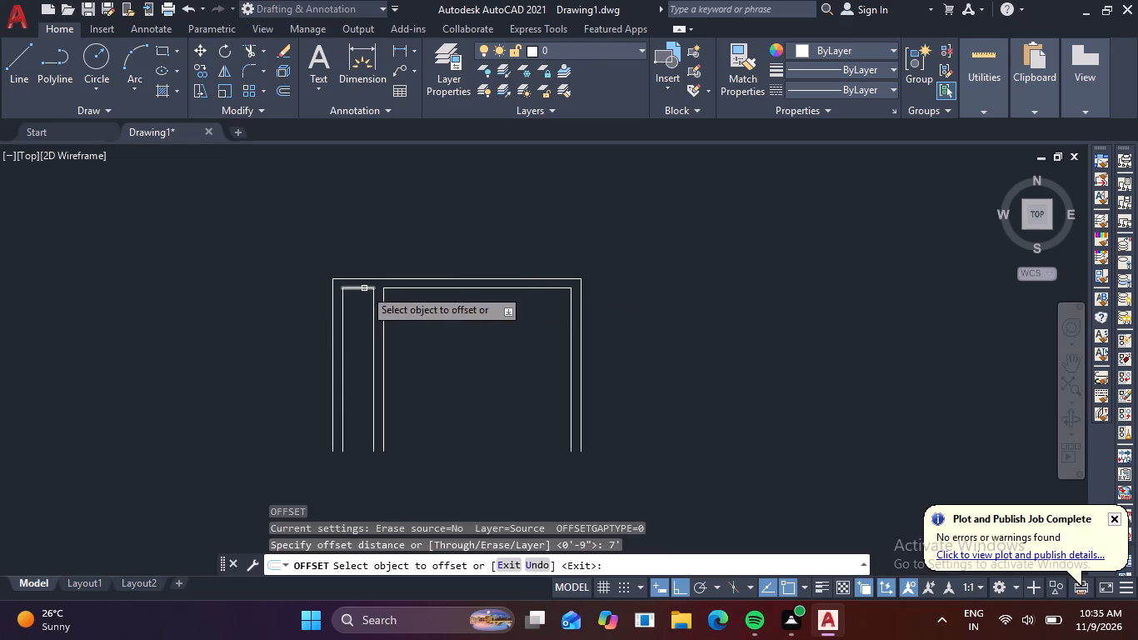
click(370, 287)
click(368, 357)
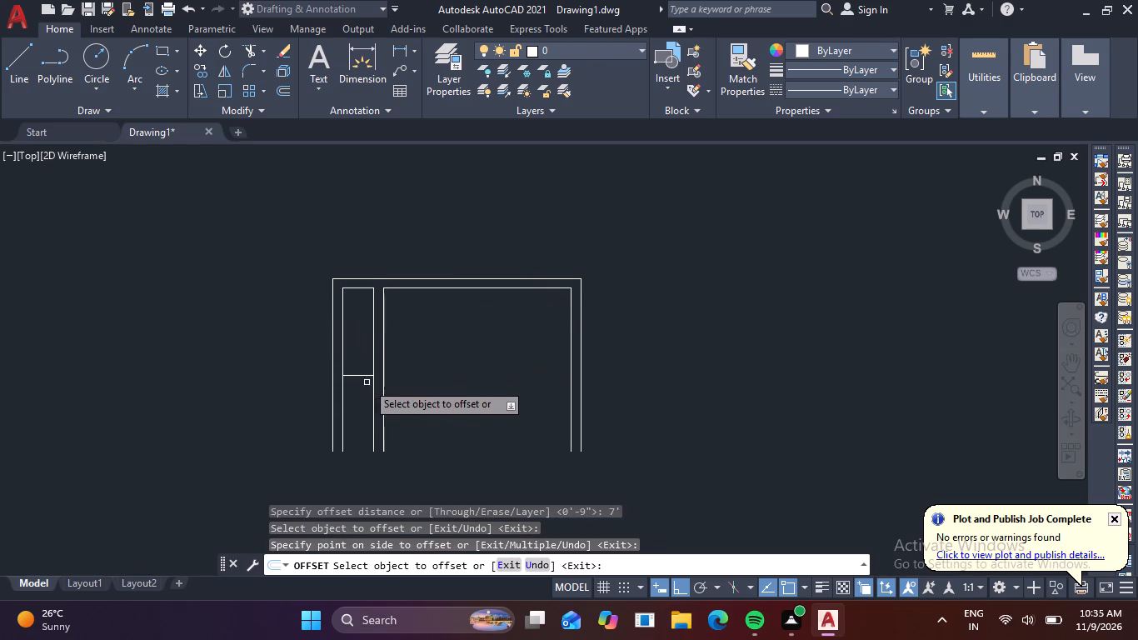
Offset the new short horizontal line by 9" further down for the wall thickness.
click(361, 375)
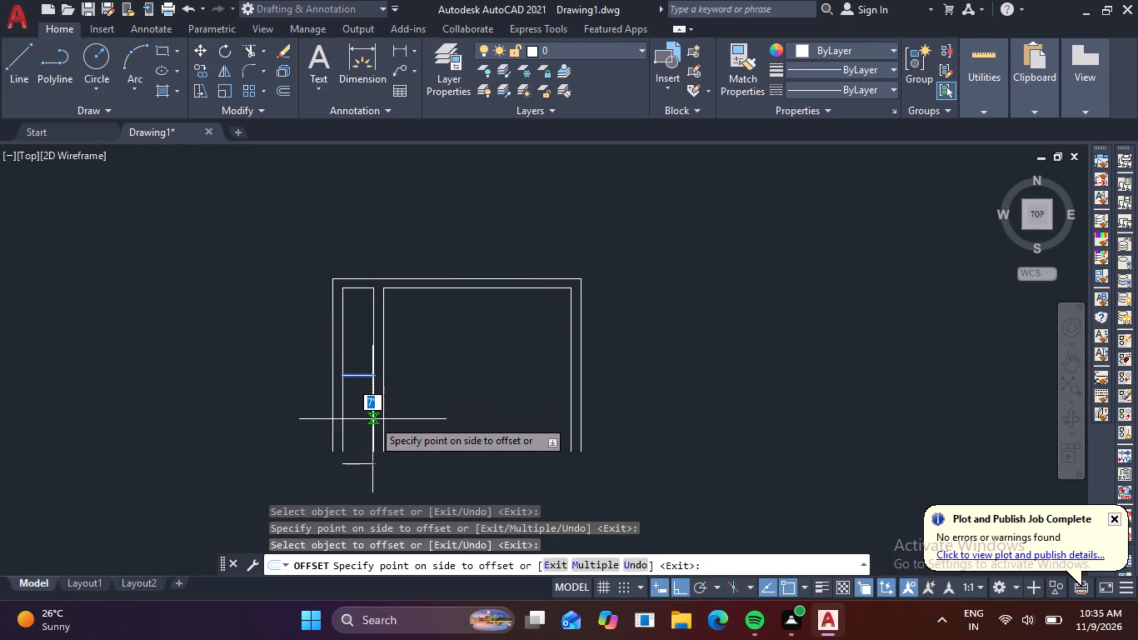
key(9)
key(space)
key(Escape)
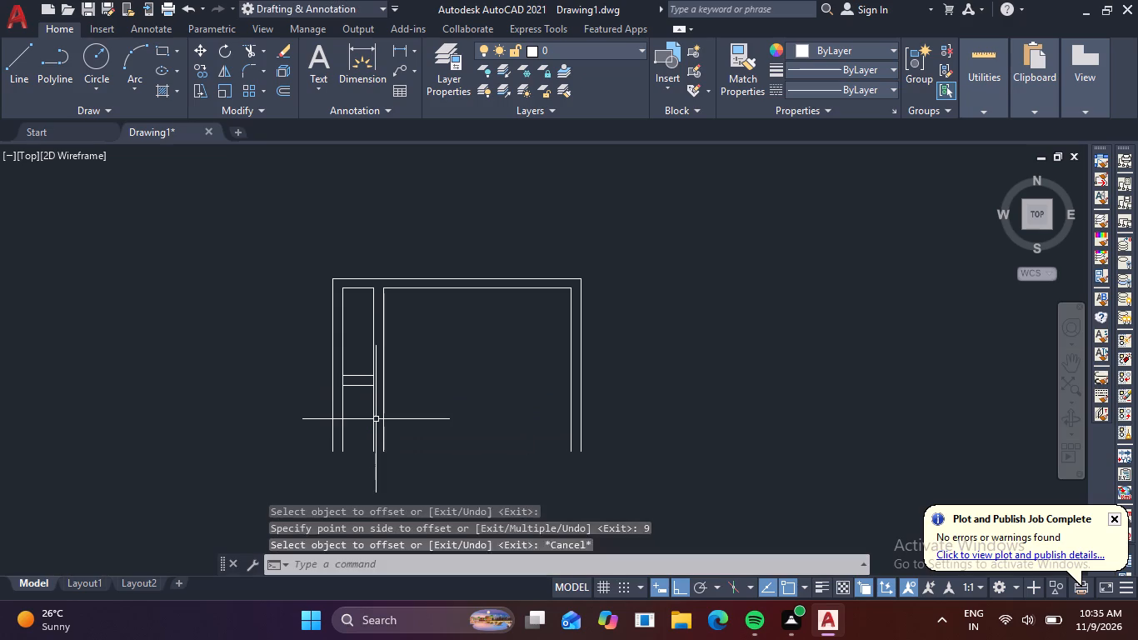
key(Escape)
Fillet the outer and inner west wall lines with the lower and upper short horizontal lines to form the southwest corner.
key(f)
key(space)
scroll(325, 384, up, 4)
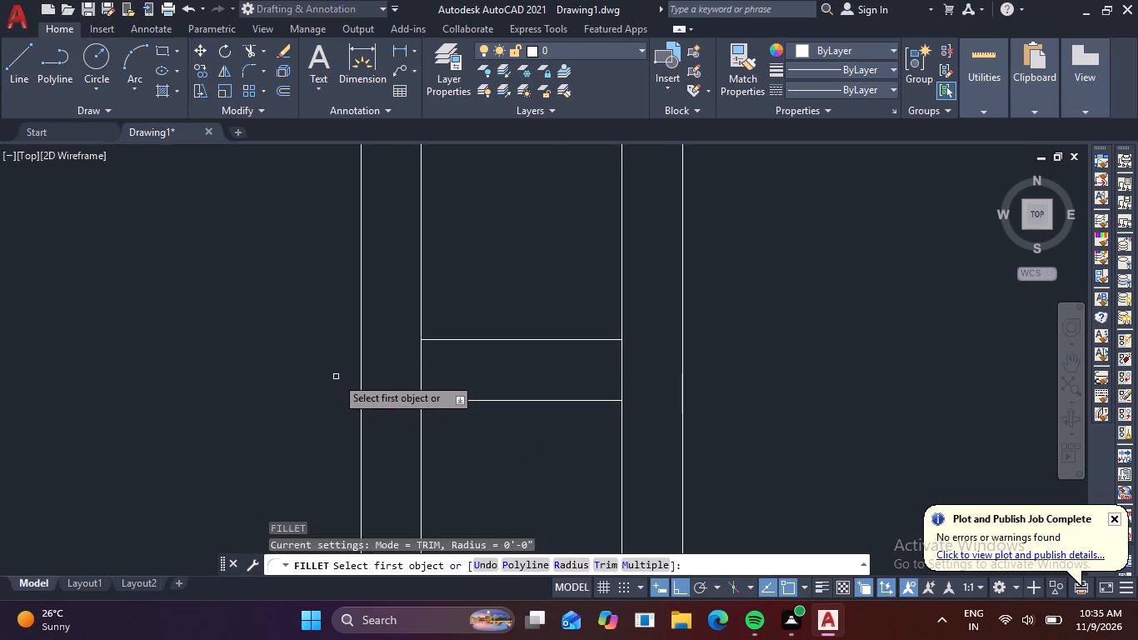
click(360, 287)
click(443, 402)
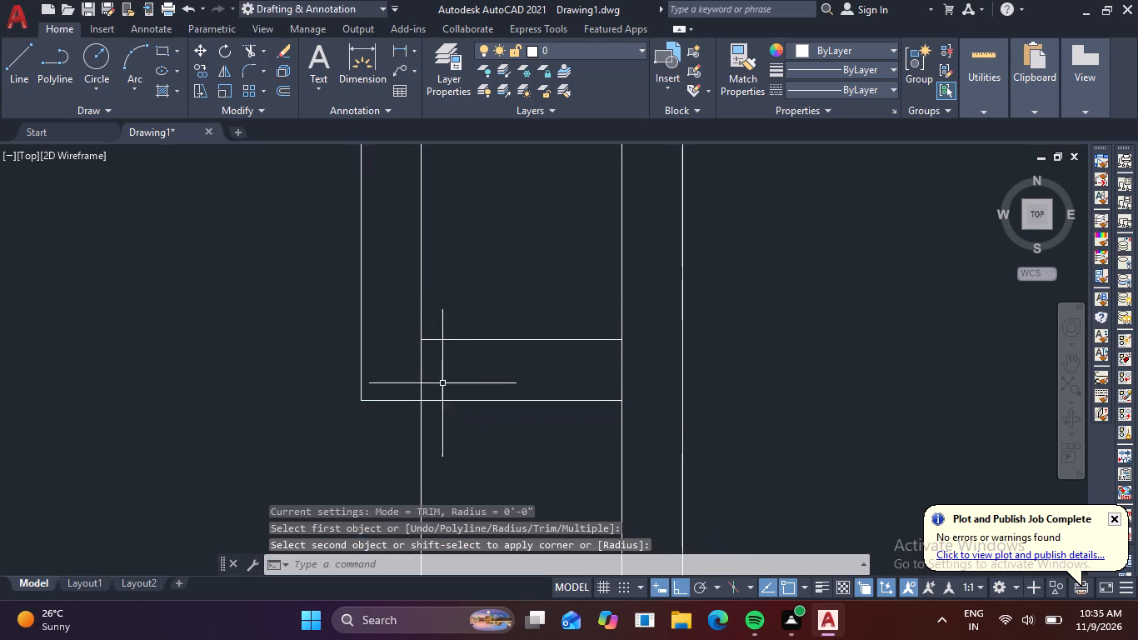
key(space)
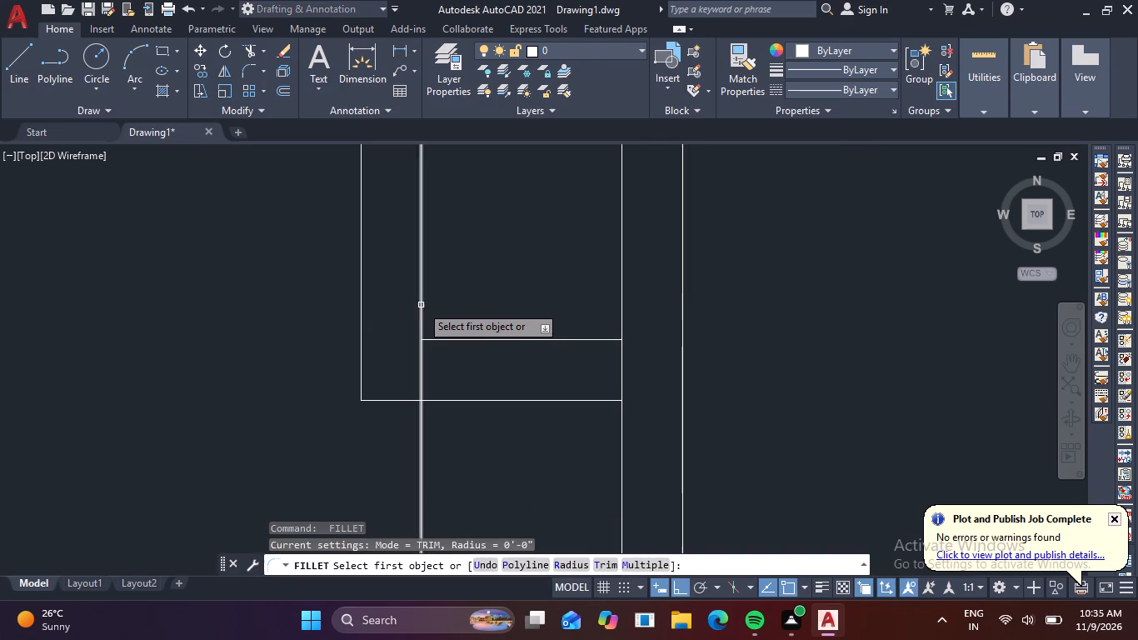
click(422, 305)
click(454, 339)
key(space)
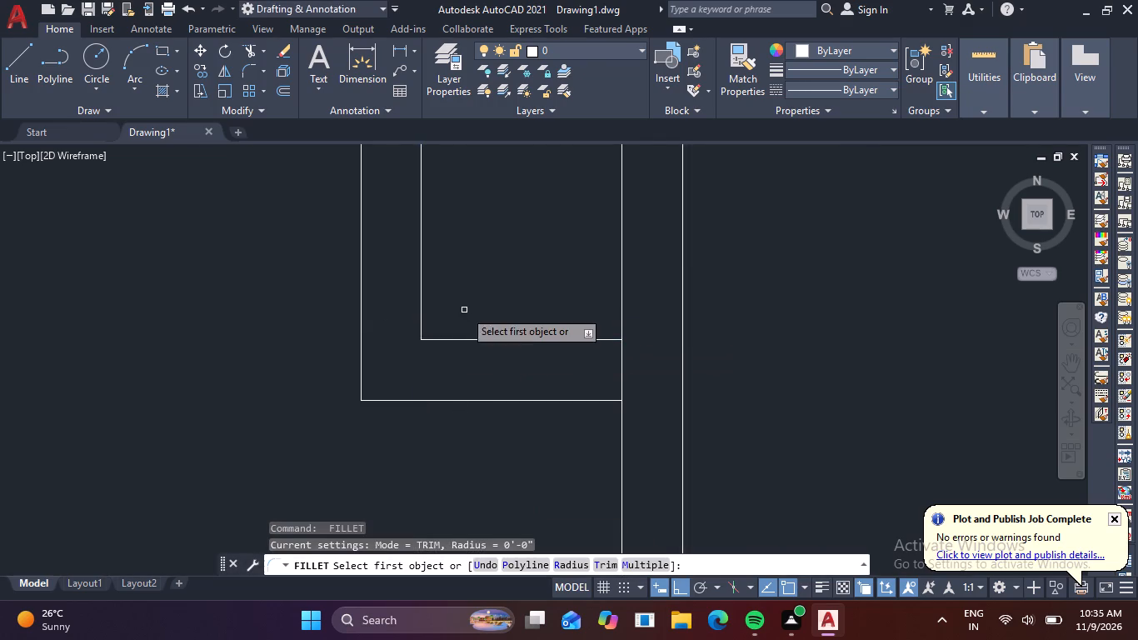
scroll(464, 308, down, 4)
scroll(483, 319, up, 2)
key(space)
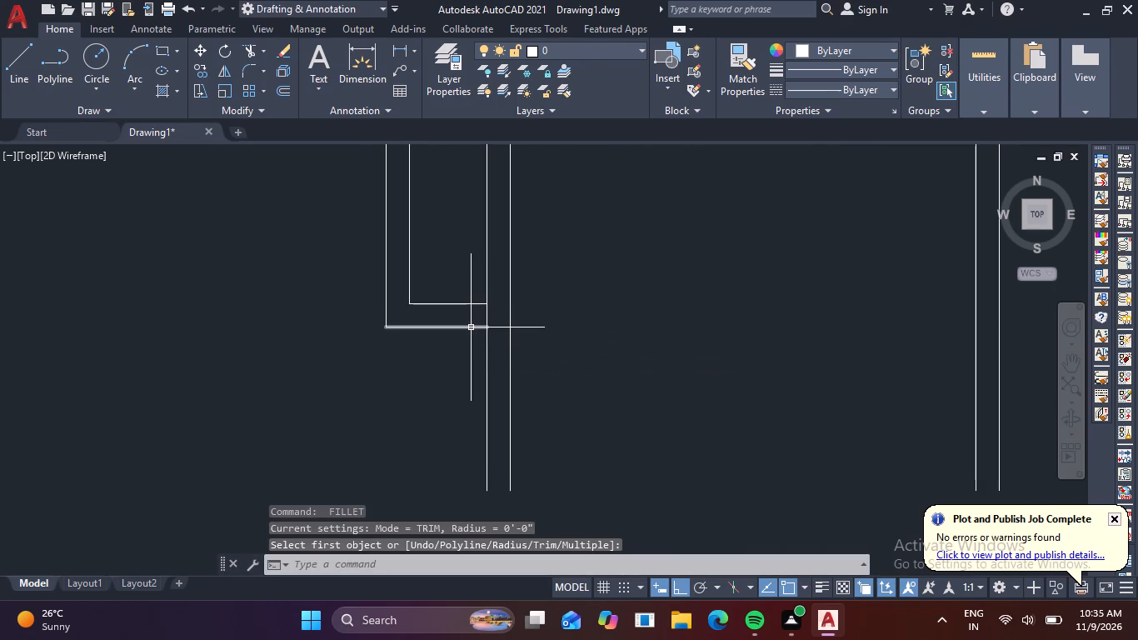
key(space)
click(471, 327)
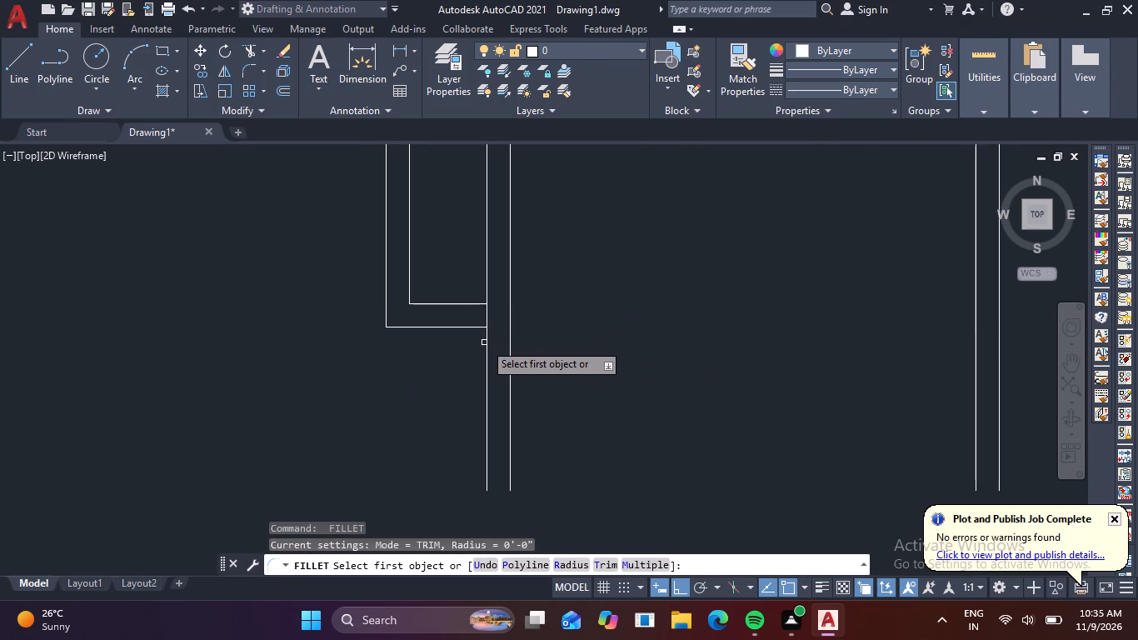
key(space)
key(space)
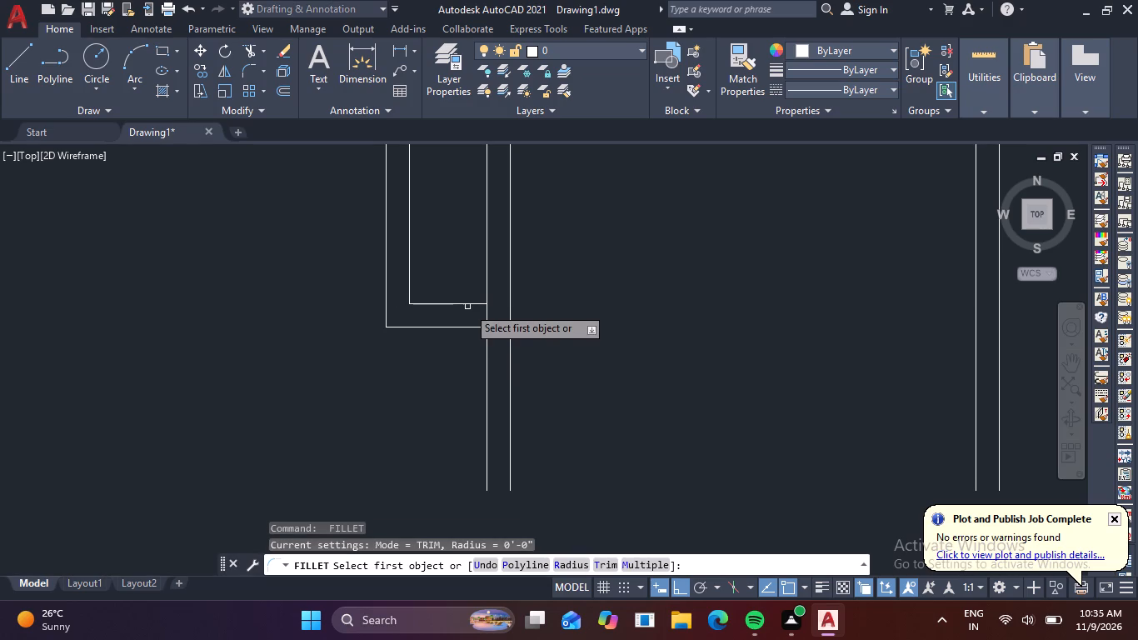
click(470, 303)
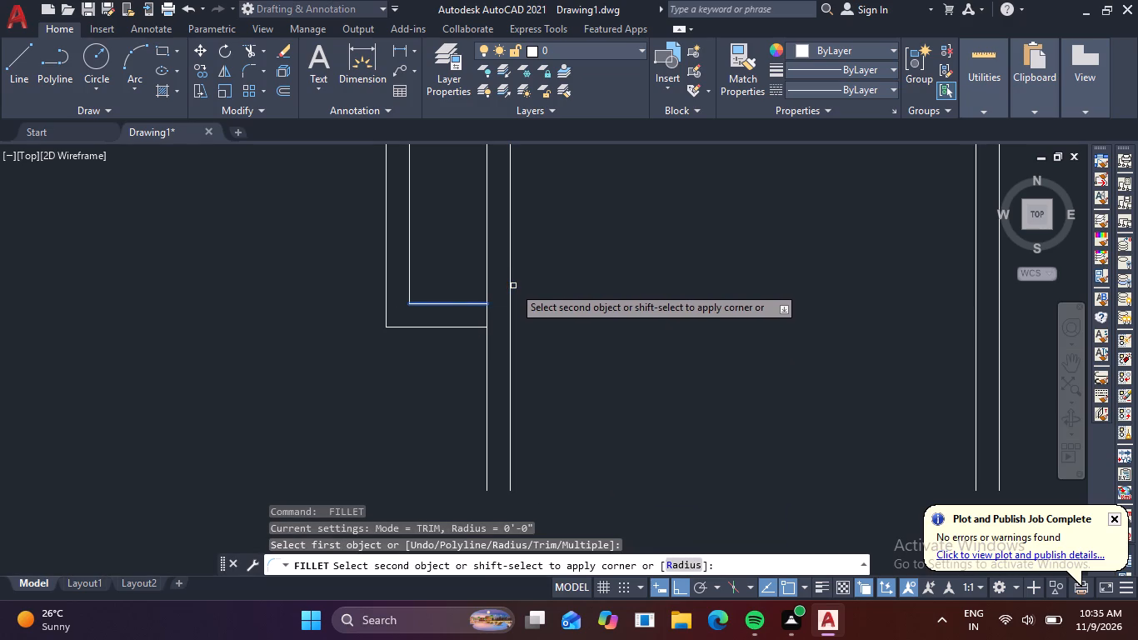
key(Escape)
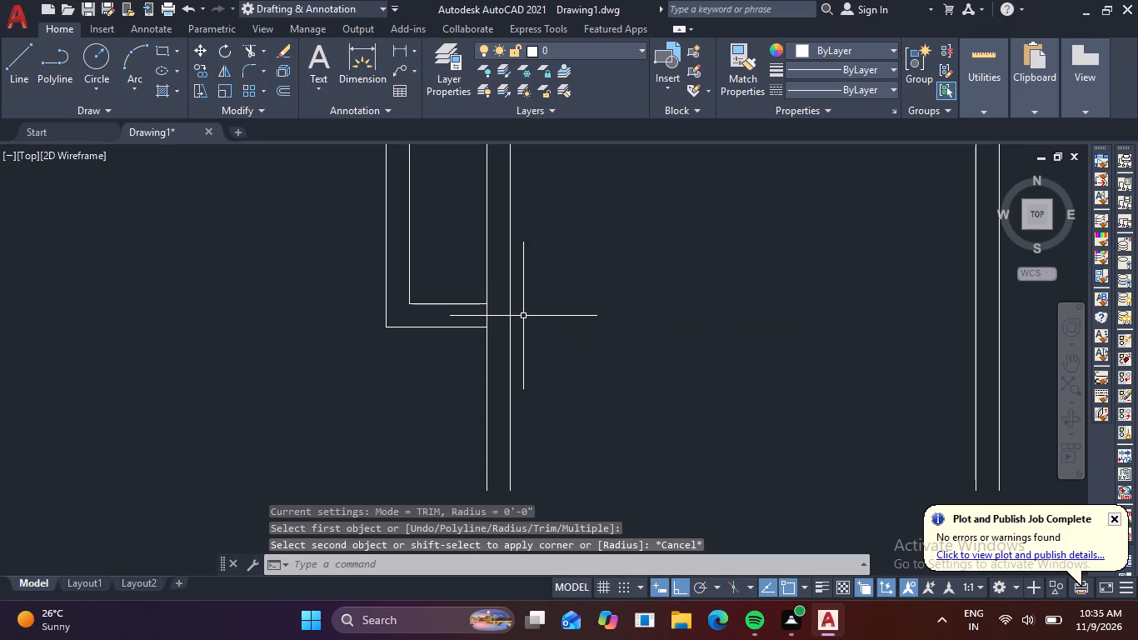
Extend the upper short horizontal line eastward to the partition's east line.
key(e)
key(x)
key(space)
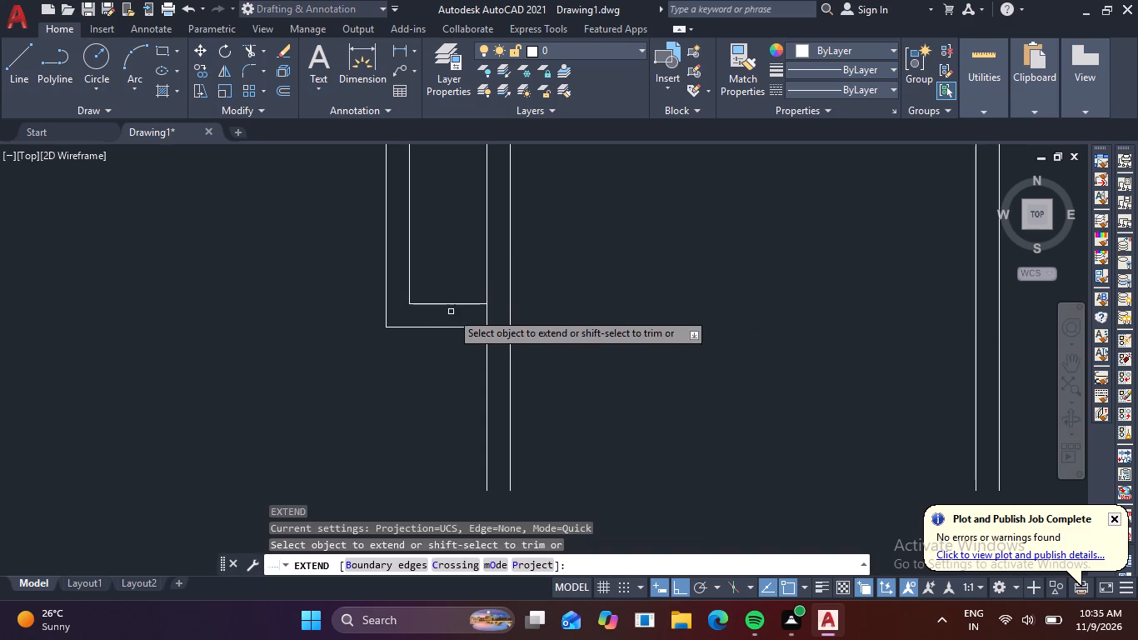
click(471, 302)
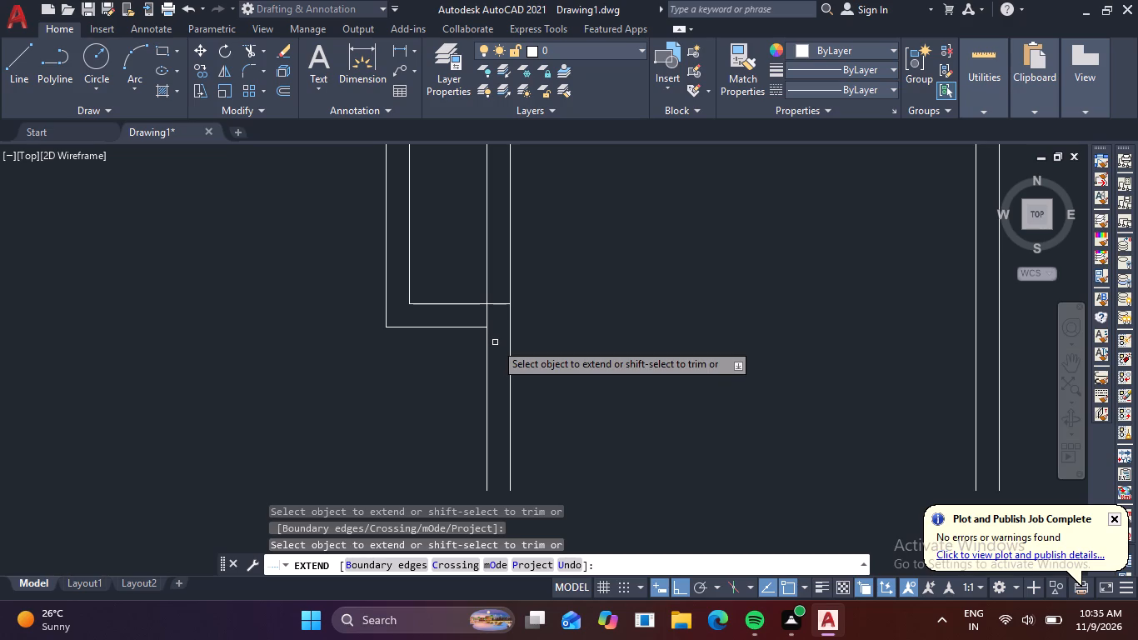
key(Escape)
key(Escape)
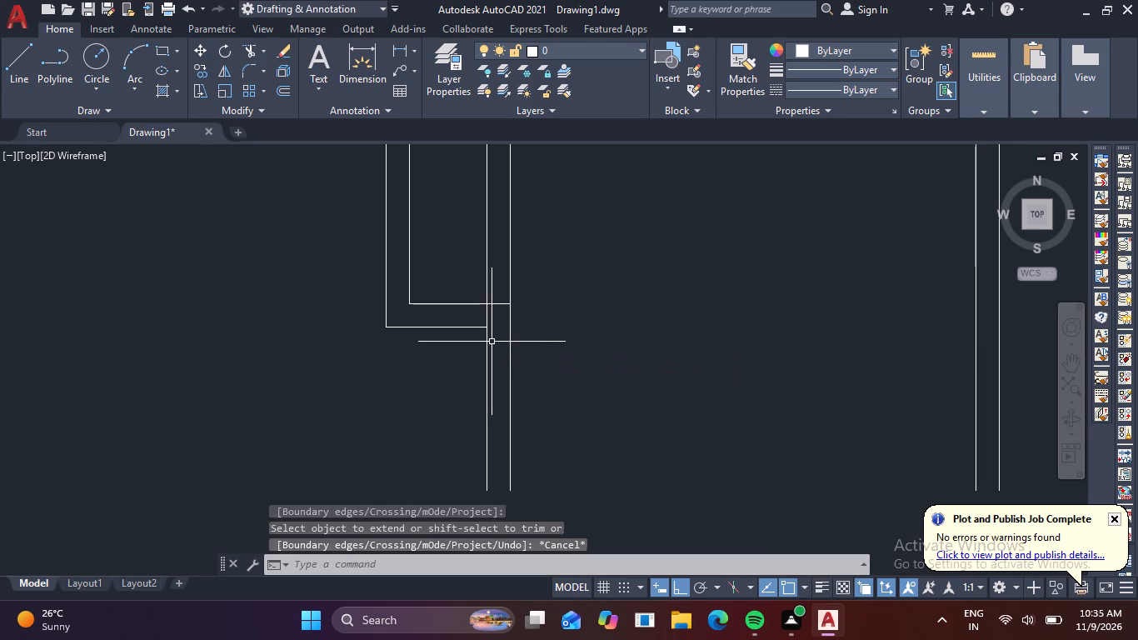
Trim the partition's west line between the two short horizontal lines and along the narrow west space above them.
key(t)
text(r)
key(space)
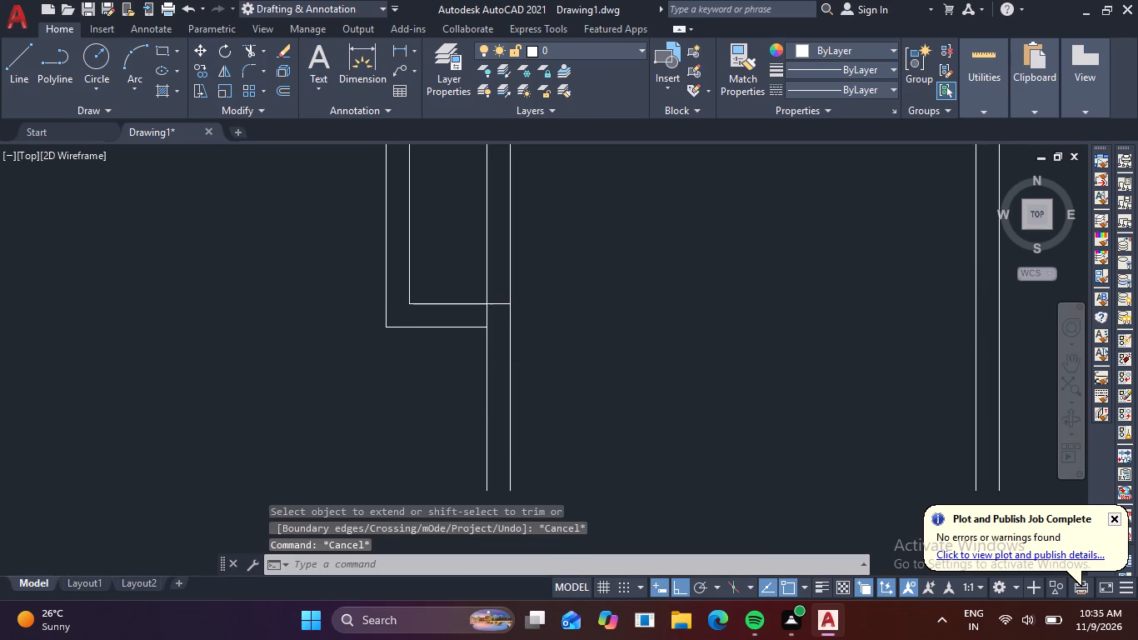
click(486, 312)
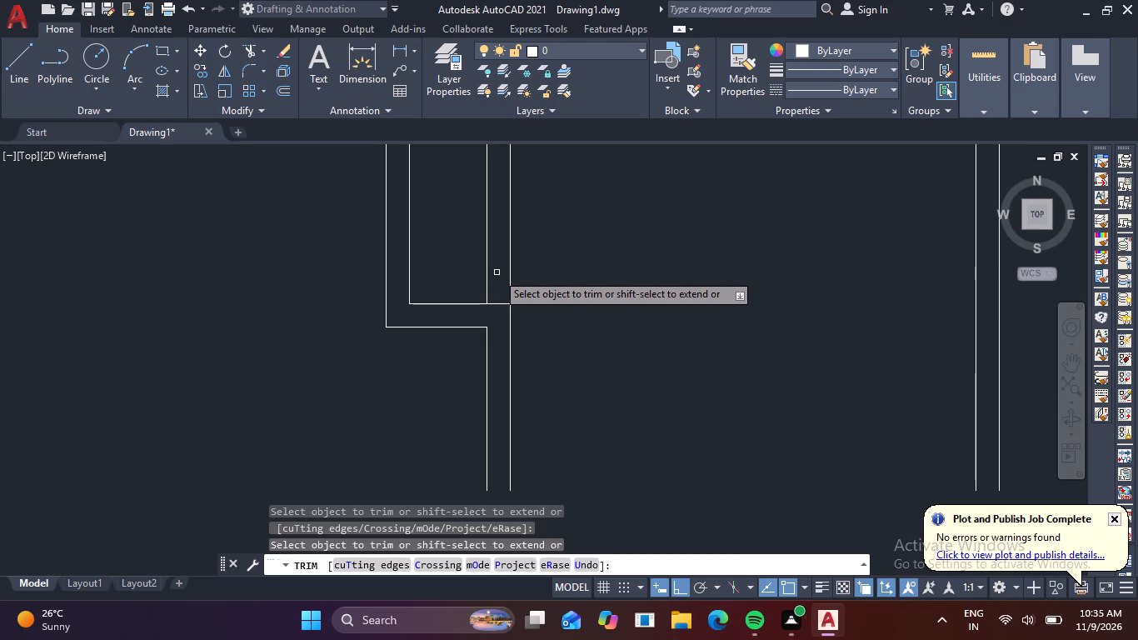
click(488, 268)
scroll(520, 276, down, 3)
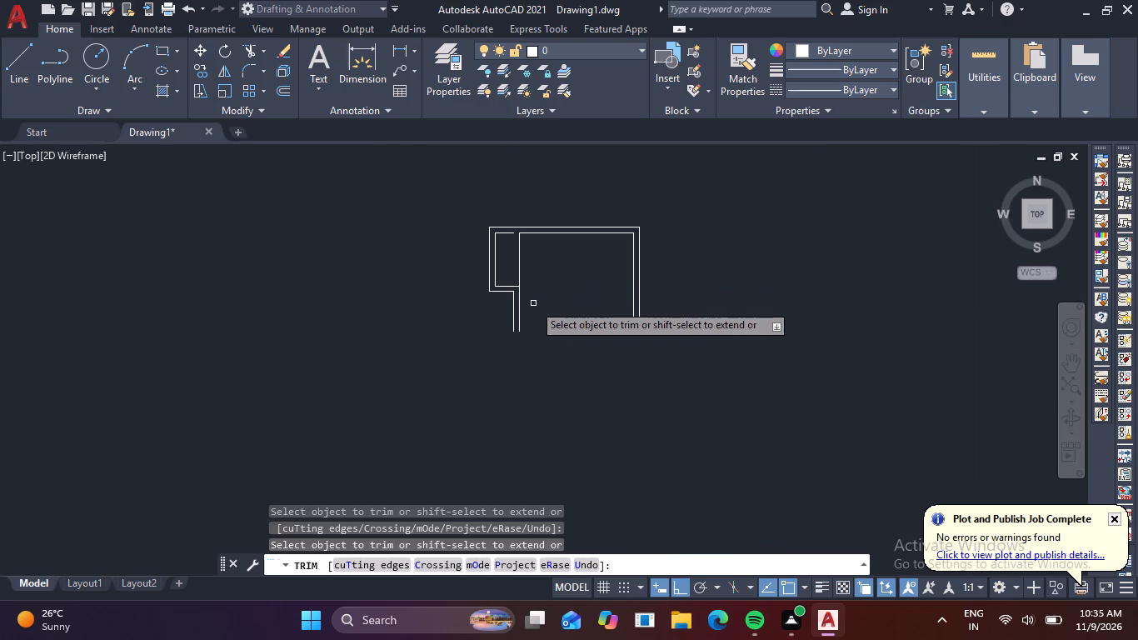
scroll(527, 262, up, 3)
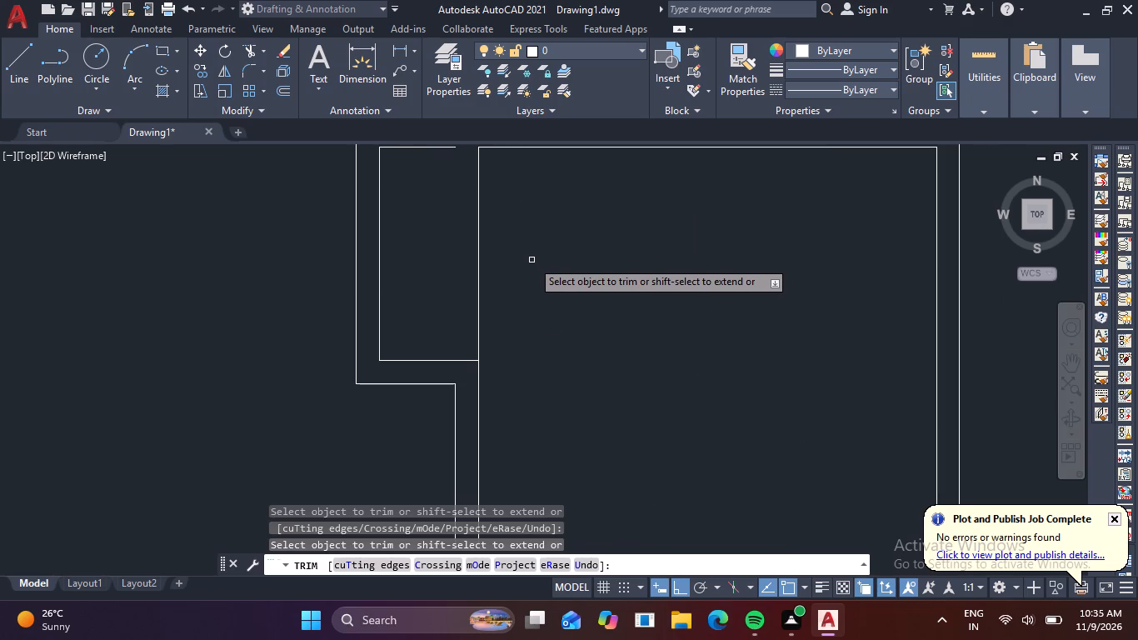
Extend the narrow west space's upper inner wall line eastward to the partition line, closing the gap.
middle_drag(533, 267, 552, 357)
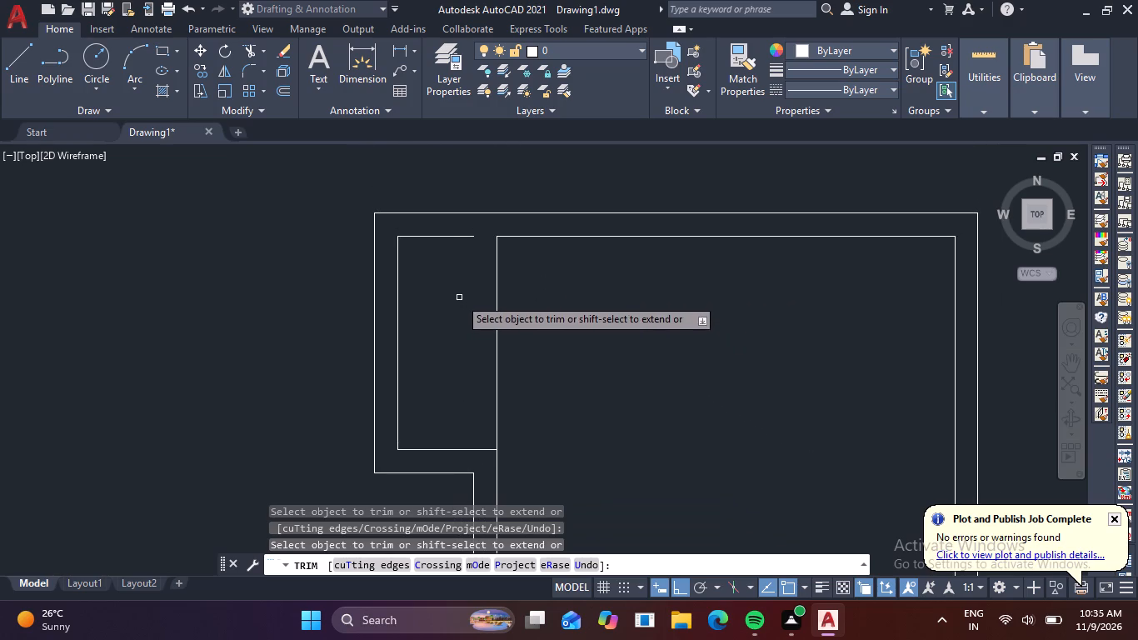
shift+click(470, 234)
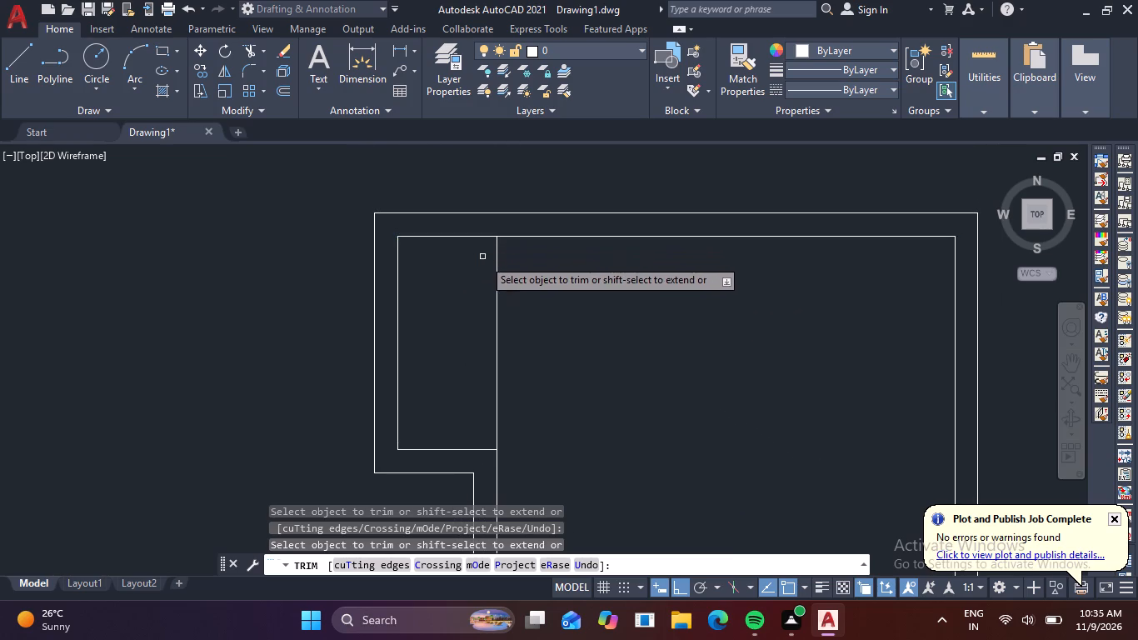
scroll(543, 297, down, 3)
middle_drag(559, 356, 546, 310)
scroll(521, 338, up, 3)
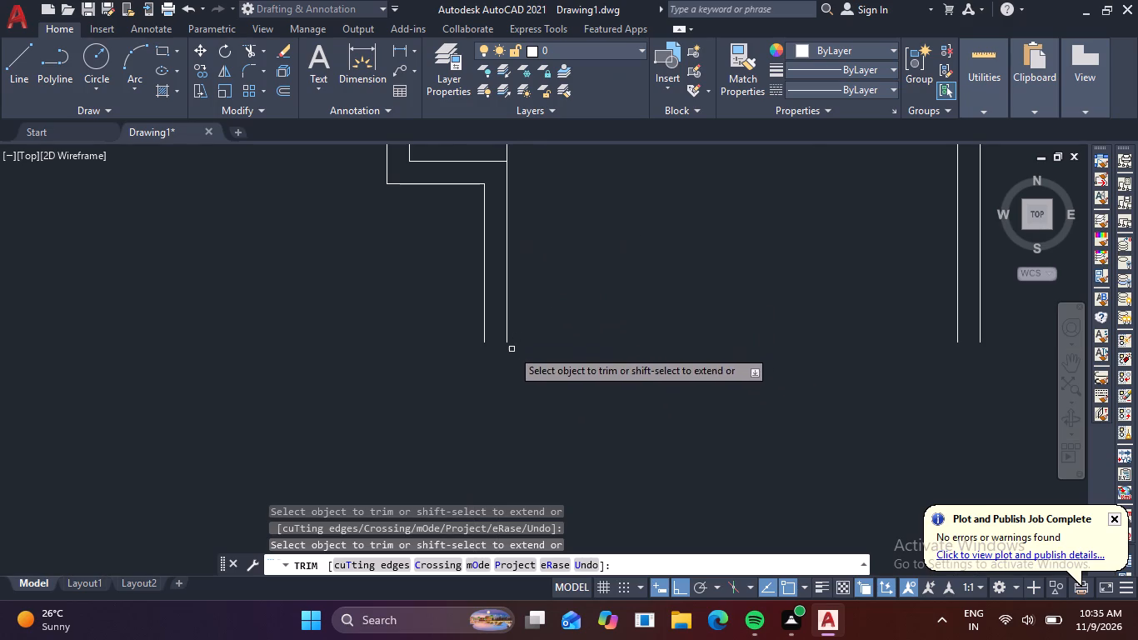
middle_drag(564, 318, 575, 387)
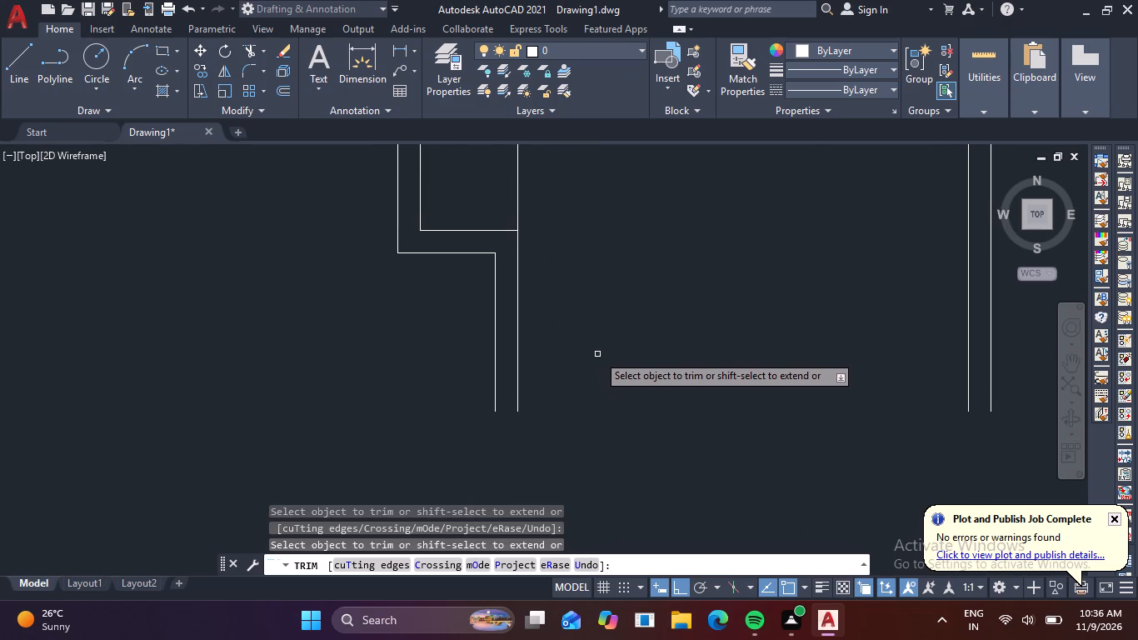
scroll(621, 356, down, 3)
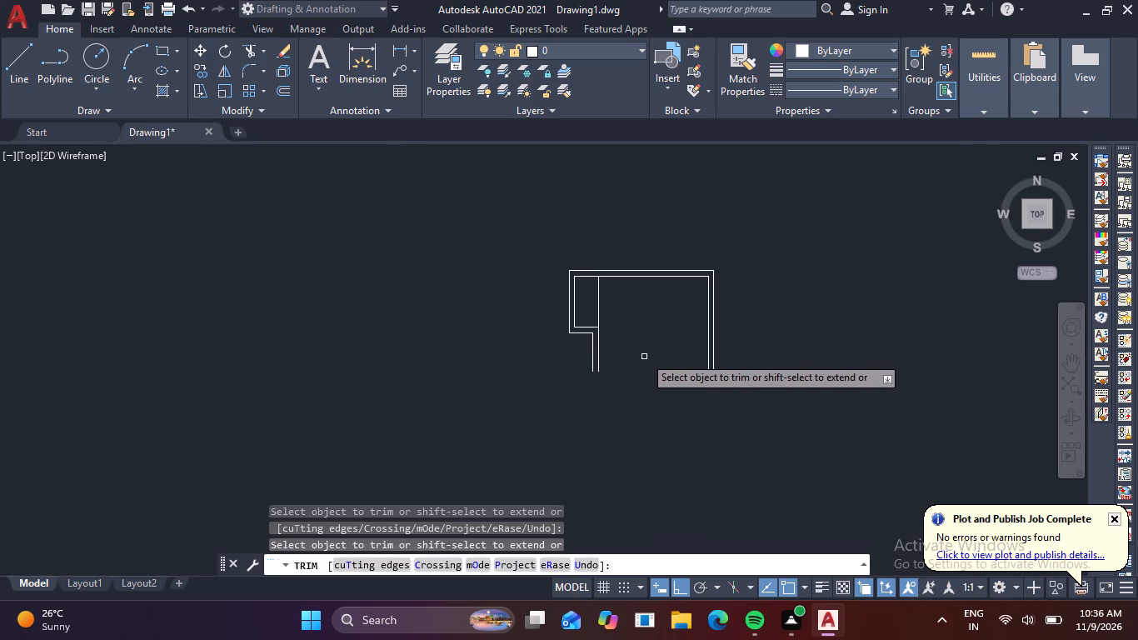
middle_drag(634, 354, 536, 337)
scroll(575, 328, down, 3)
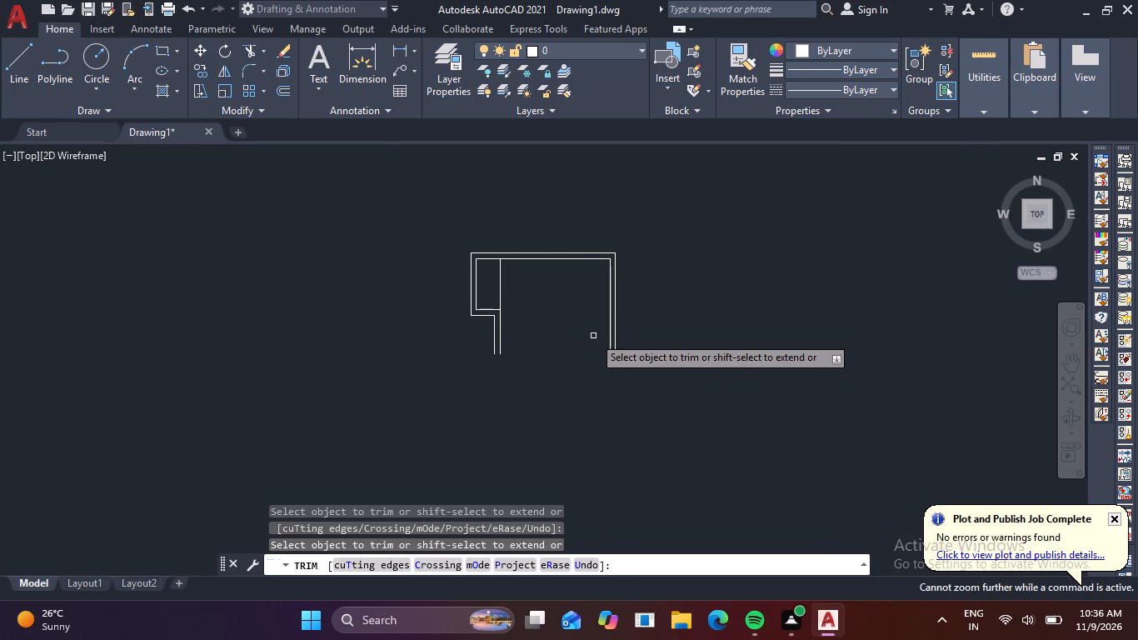
key(Escape)
key(Escape)
Offset the room's outer east wall line 6' east, and offset the resulting line 9" further for the wall thickness.
text(o)
key(space)
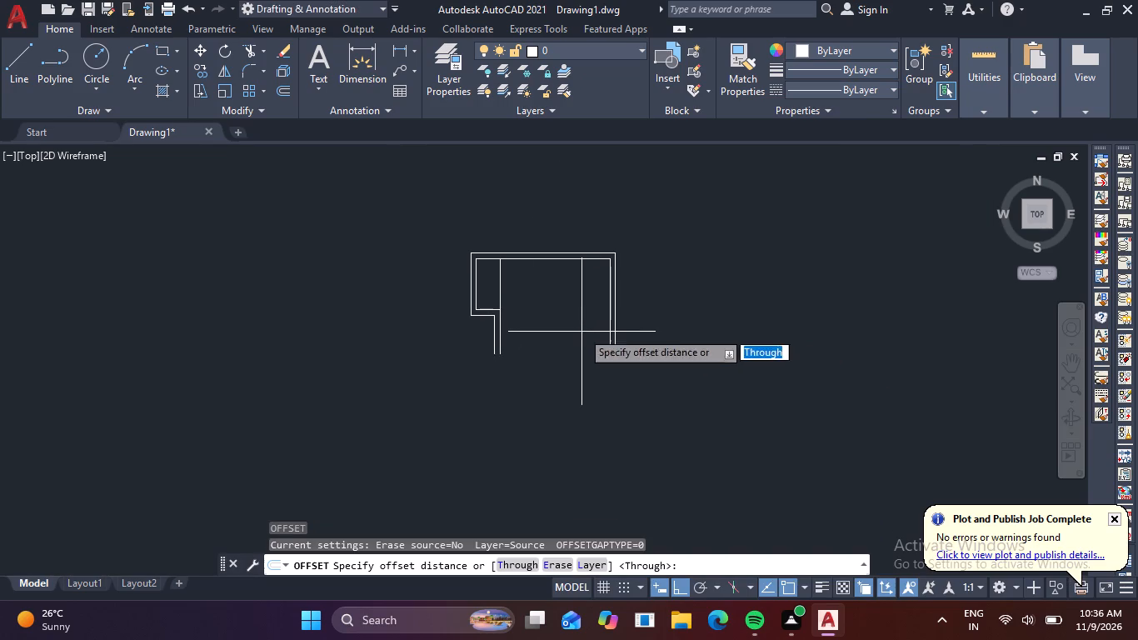
middle_drag(676, 268, 584, 259)
scroll(538, 268, up, 4)
scroll(538, 270, down, 2)
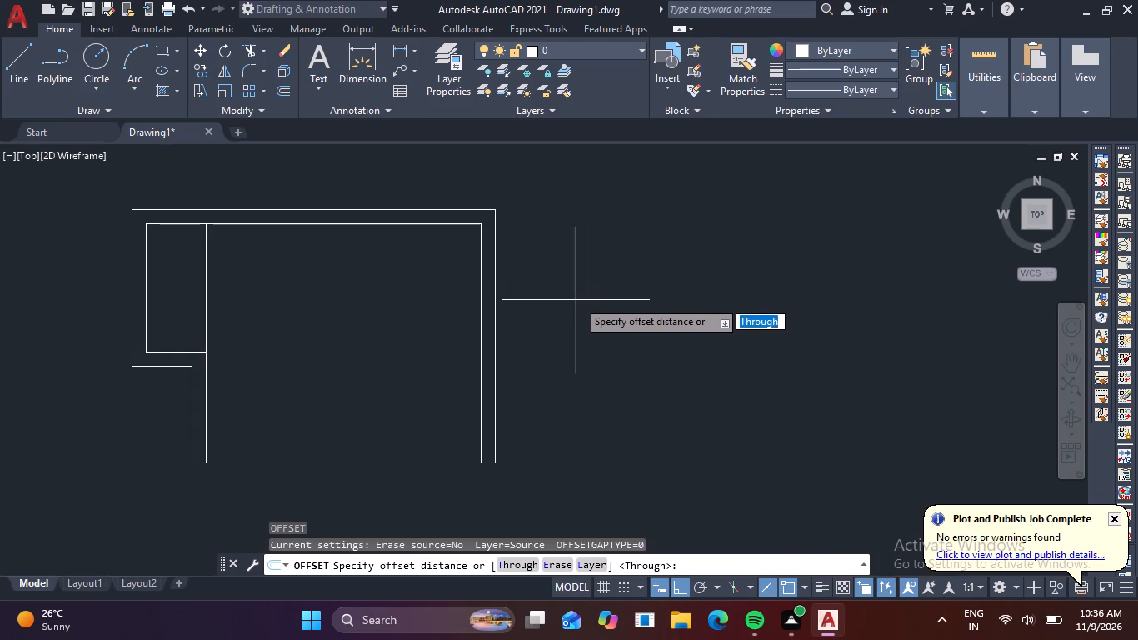
key(6)
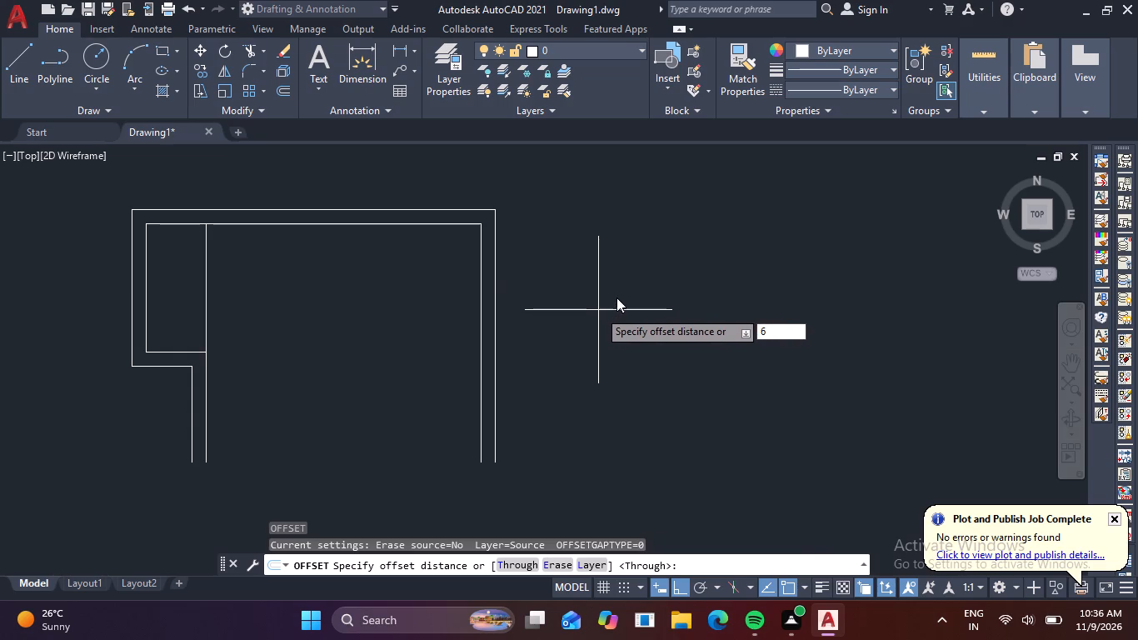
key(apostrophe)
key(space)
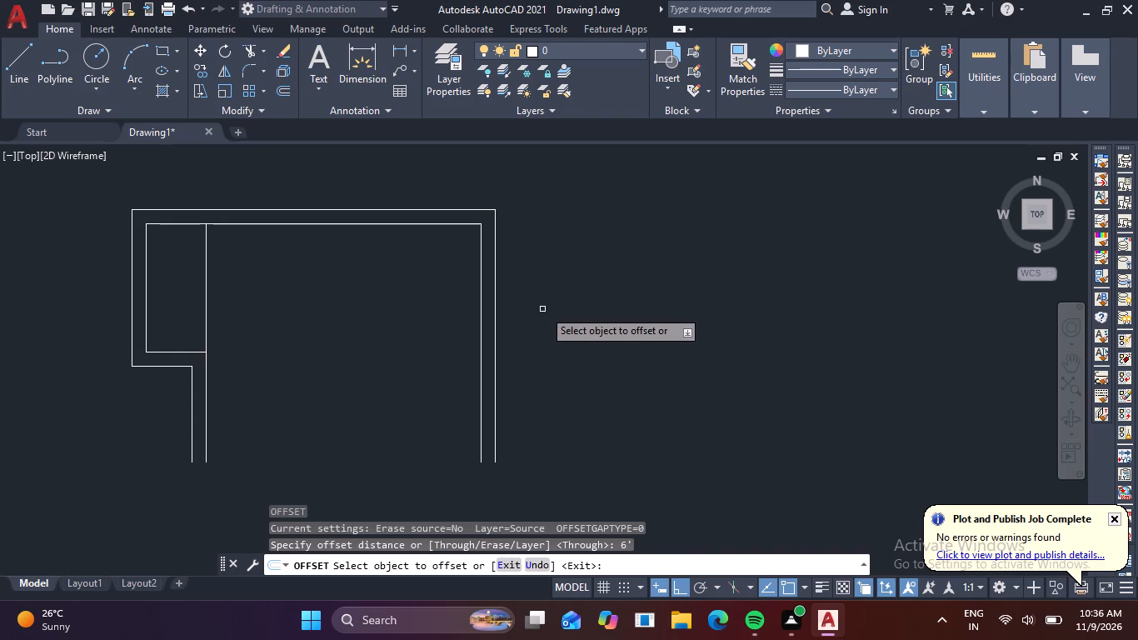
click(495, 365)
click(587, 352)
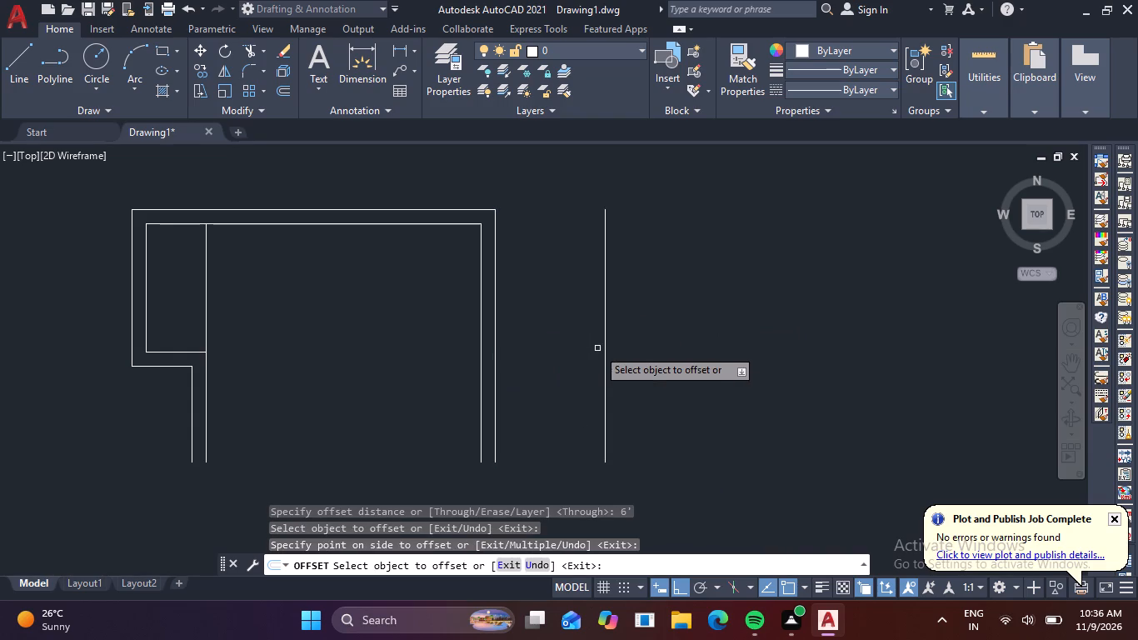
click(603, 347)
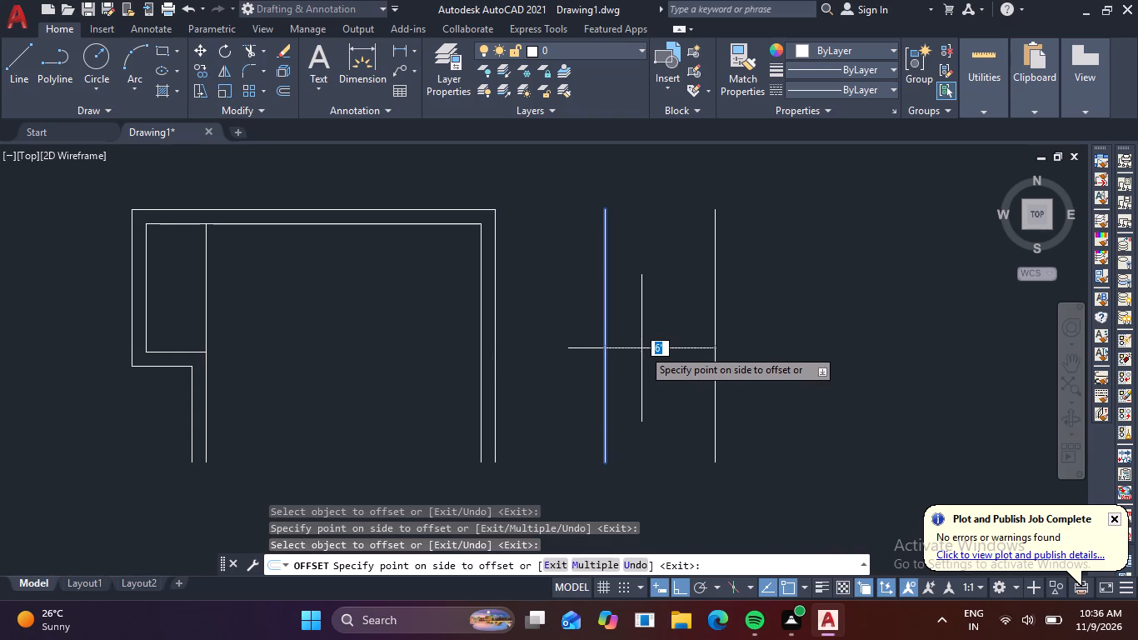
key(9)
key(space)
Offset the easternmost wall line 8' east and add its 9" wall thickness line.
click(619, 341)
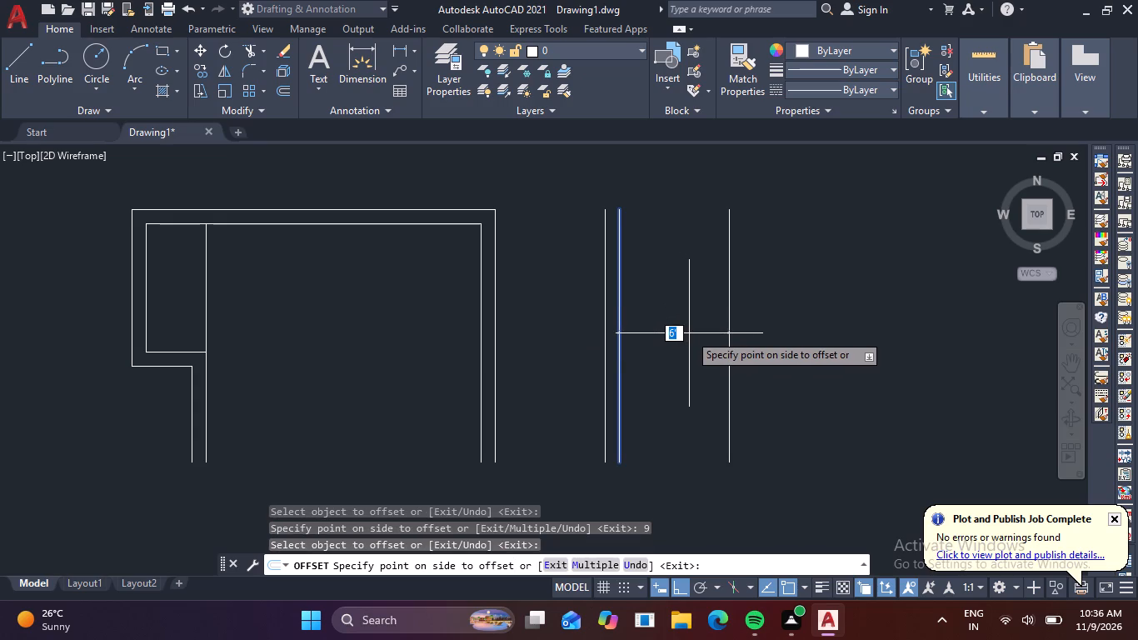
key(8)
key(apostrophe)
key(space)
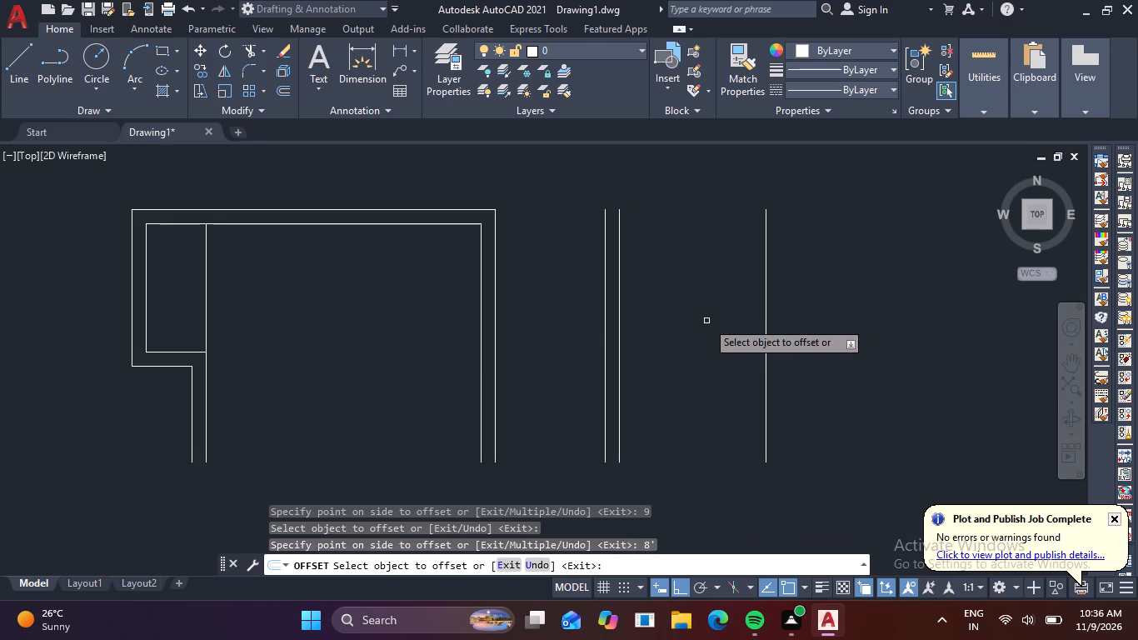
click(766, 312)
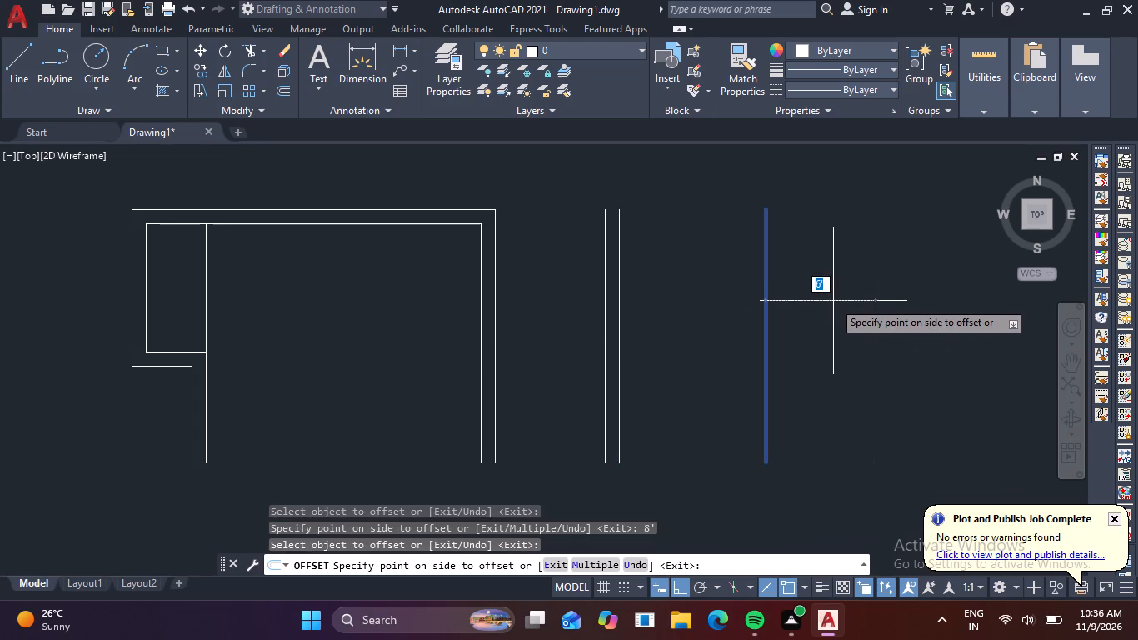
key(9)
key(space)
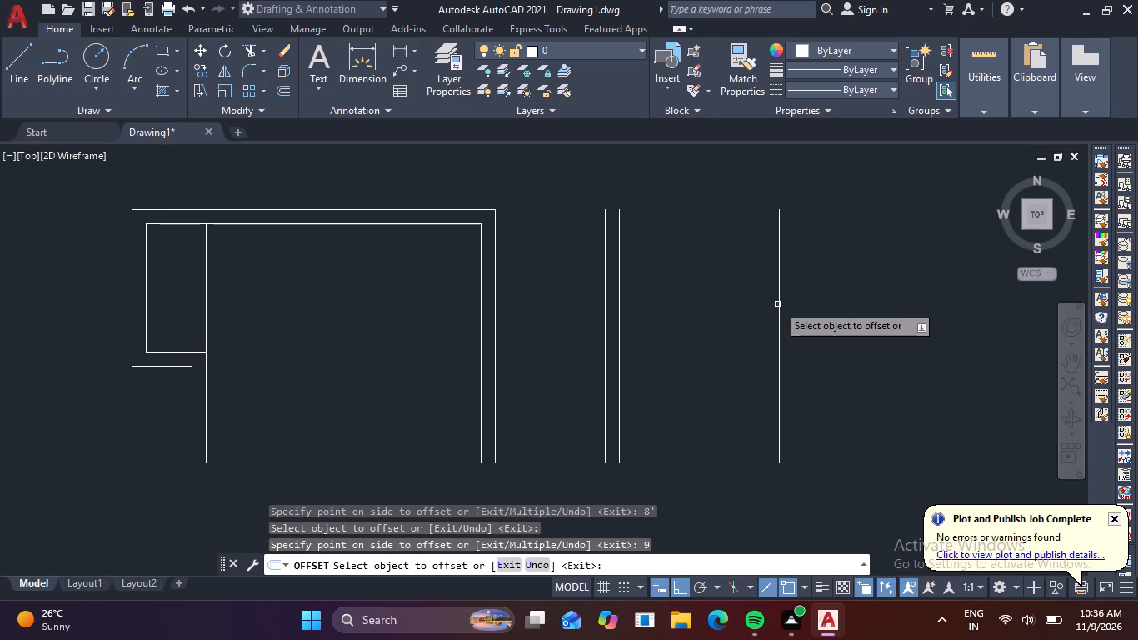
Offset the easternmost wall line 6'3" east and add its 9" wall thickness line.
click(781, 302)
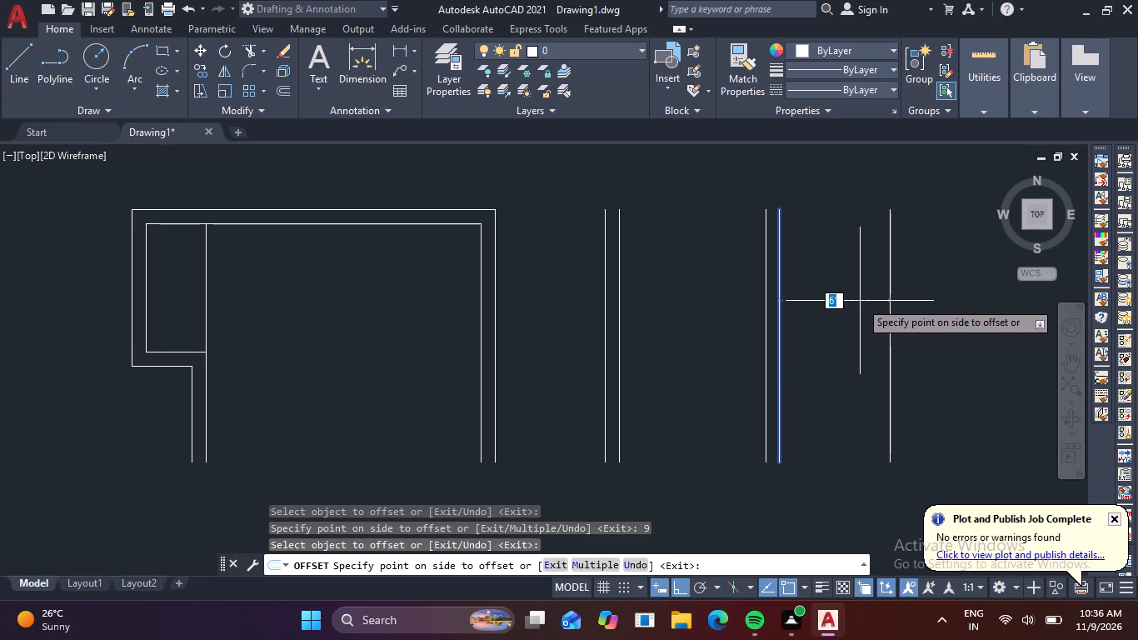
key(6)
key(apostrophe)
key(3)
key(space)
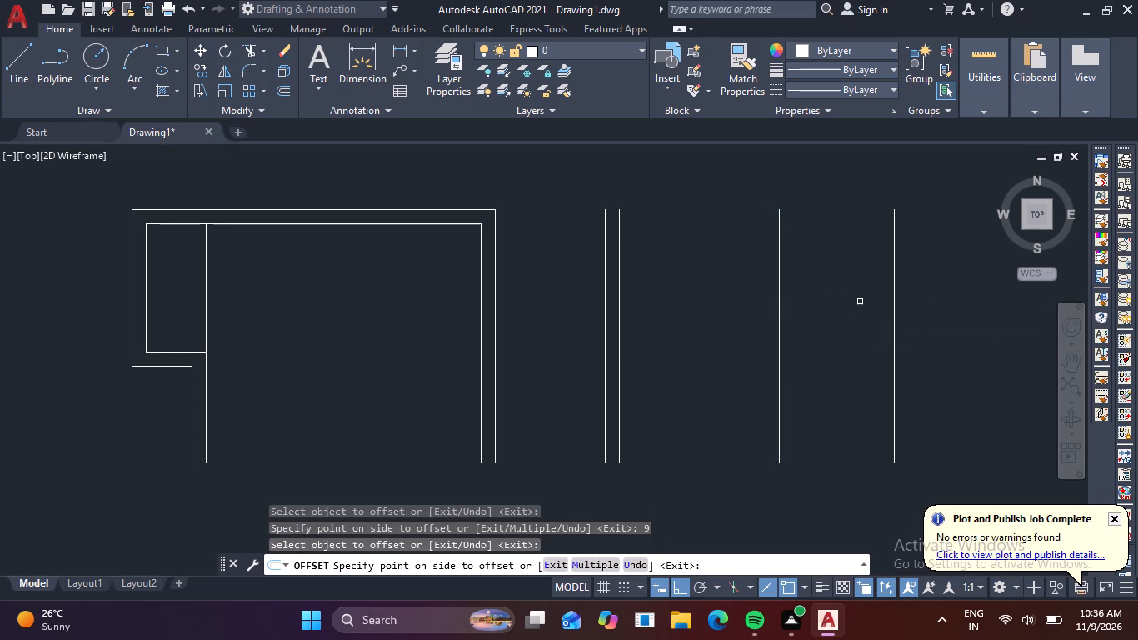
click(896, 293)
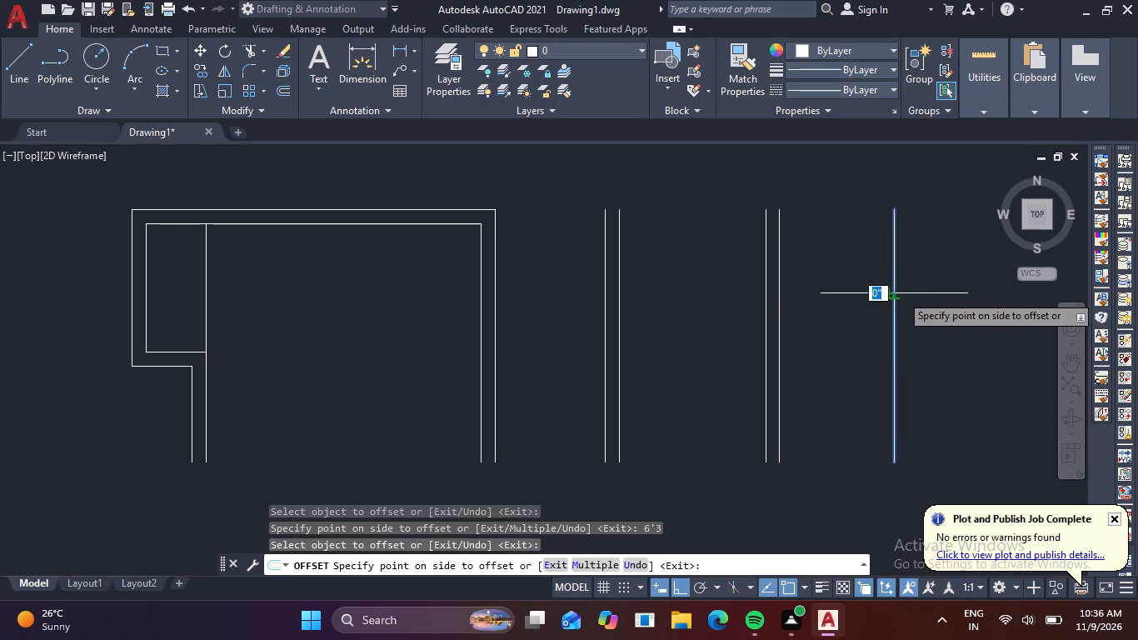
key(9)
key(space)
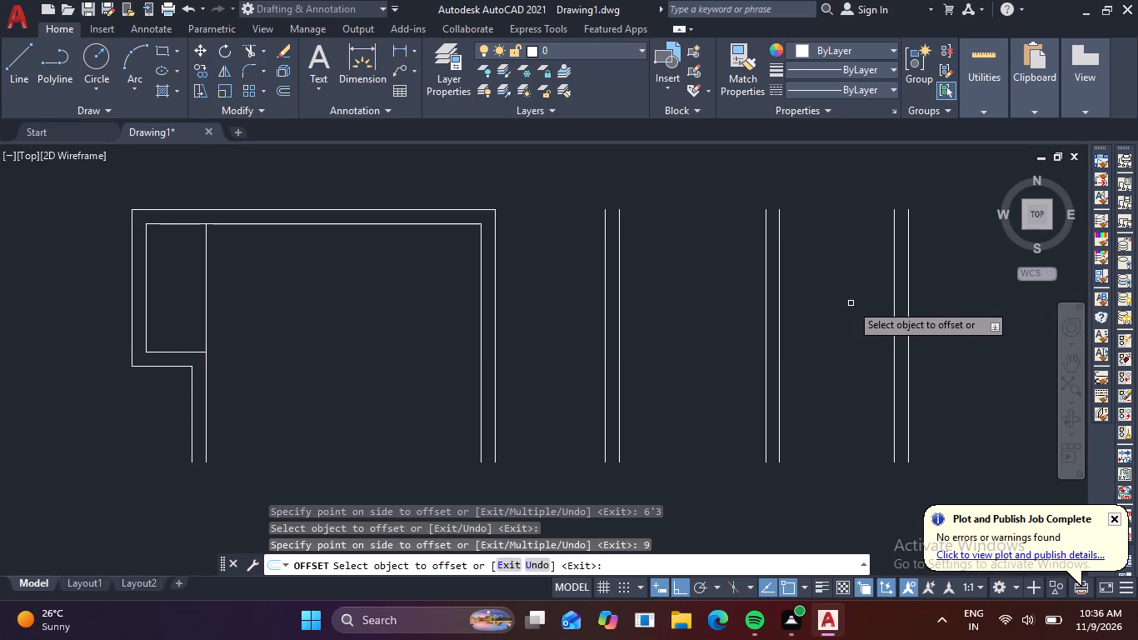
Offset the easternmost wall line 6' east and add its 9" wall thickness line.
click(907, 312)
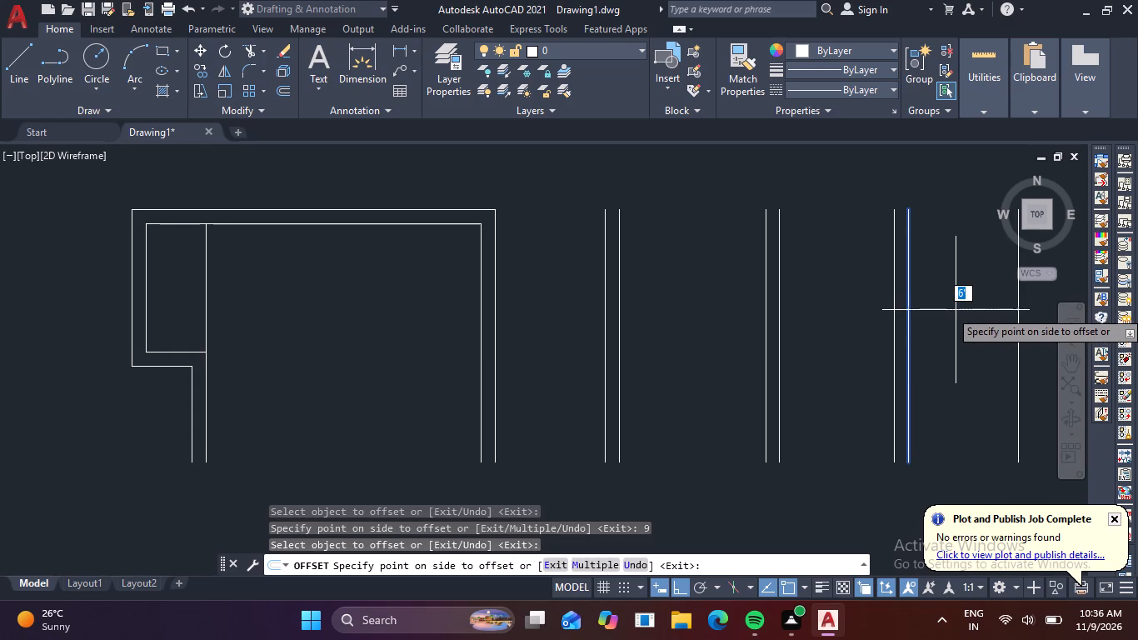
click(956, 310)
middle_drag(911, 323, 594, 302)
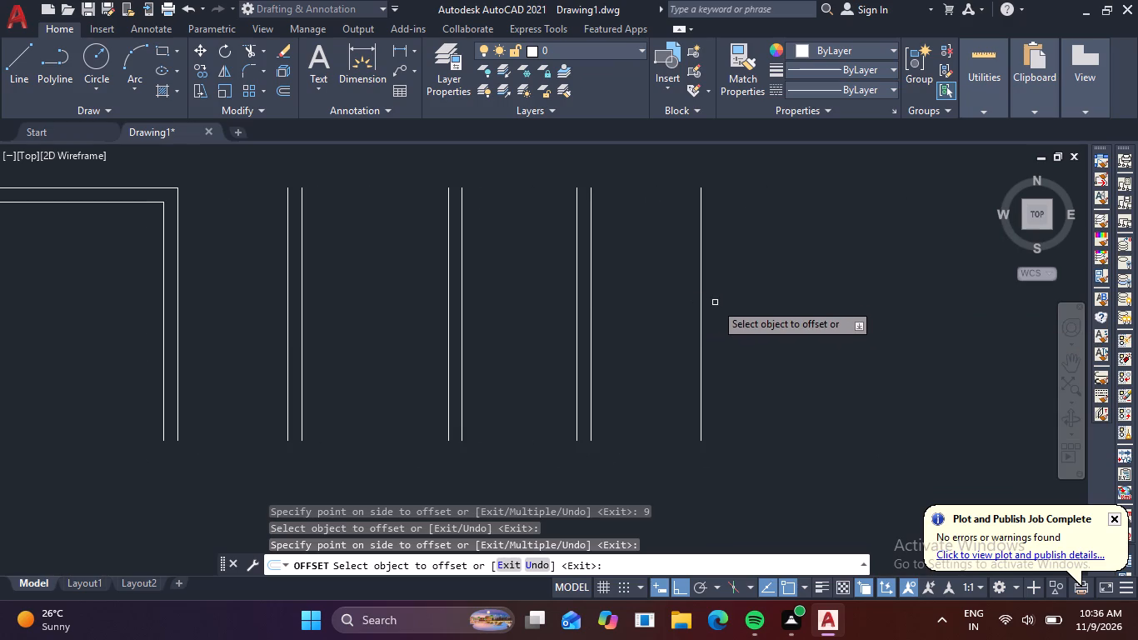
click(699, 306)
key(9)
key(space)
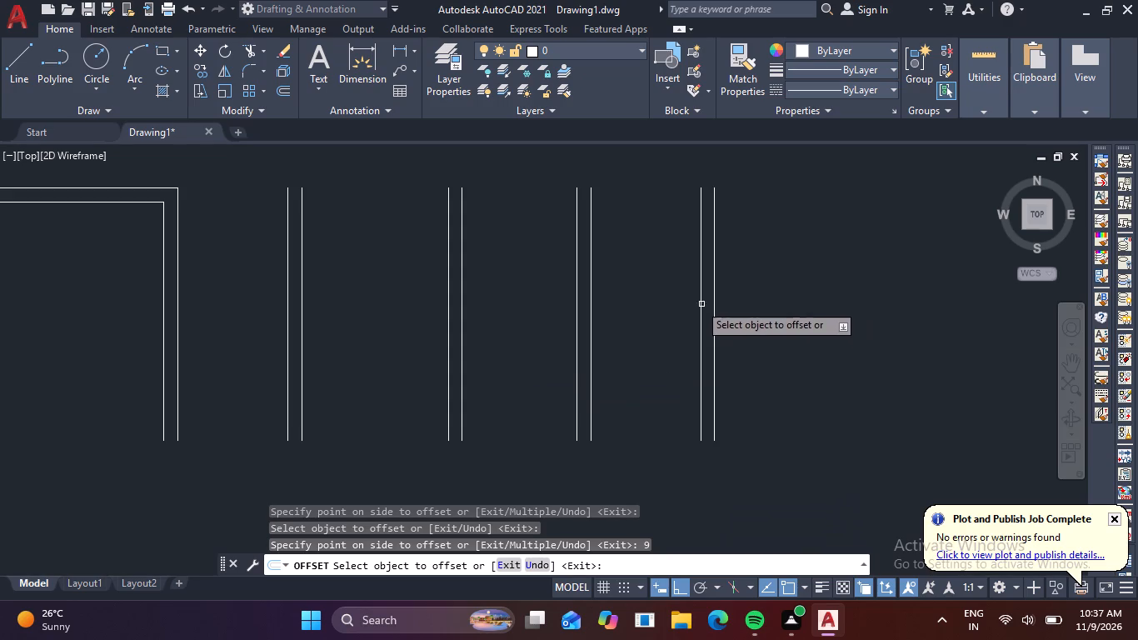
Offset the easternmost wall line 15' east.
scroll(353, 332, down, 4)
scroll(176, 318, up, 2)
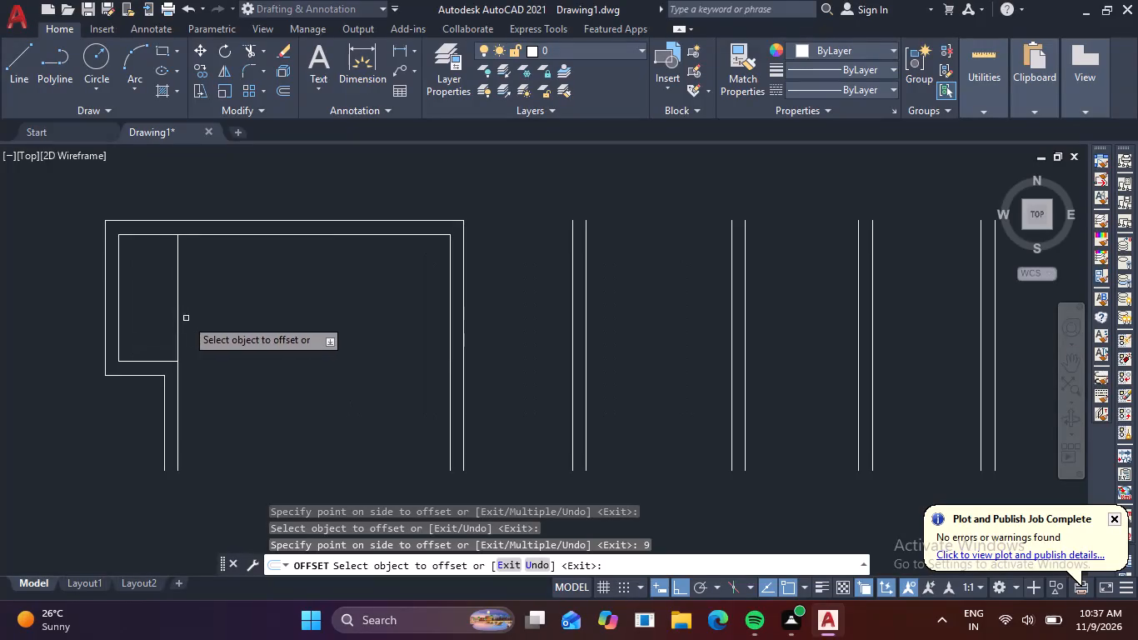
scroll(605, 304, down, 2)
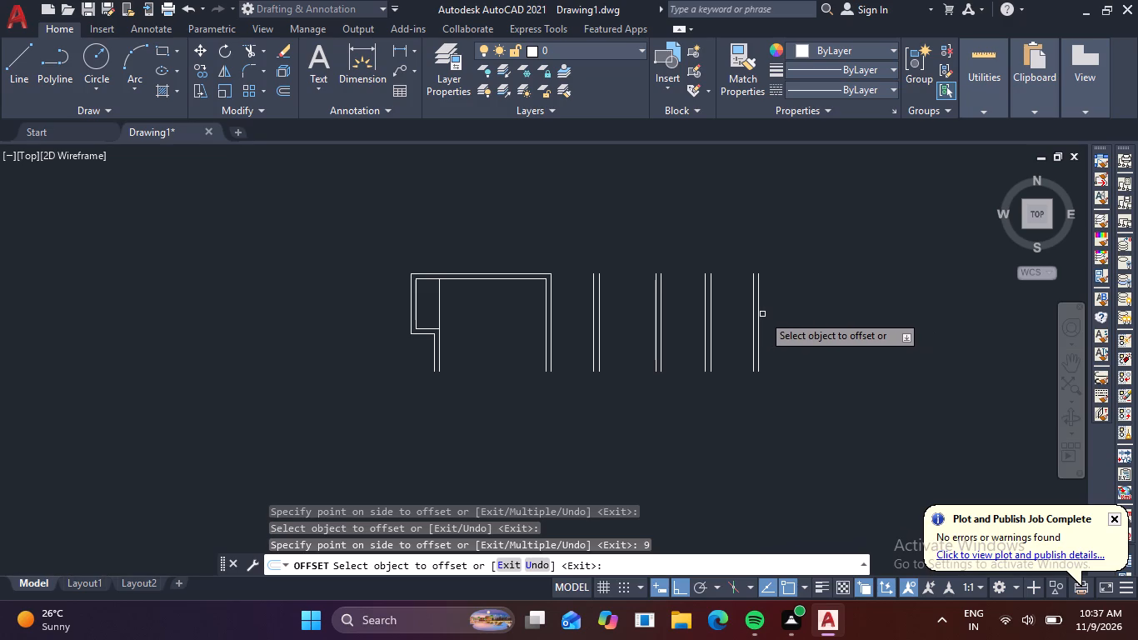
click(757, 314)
key(1)
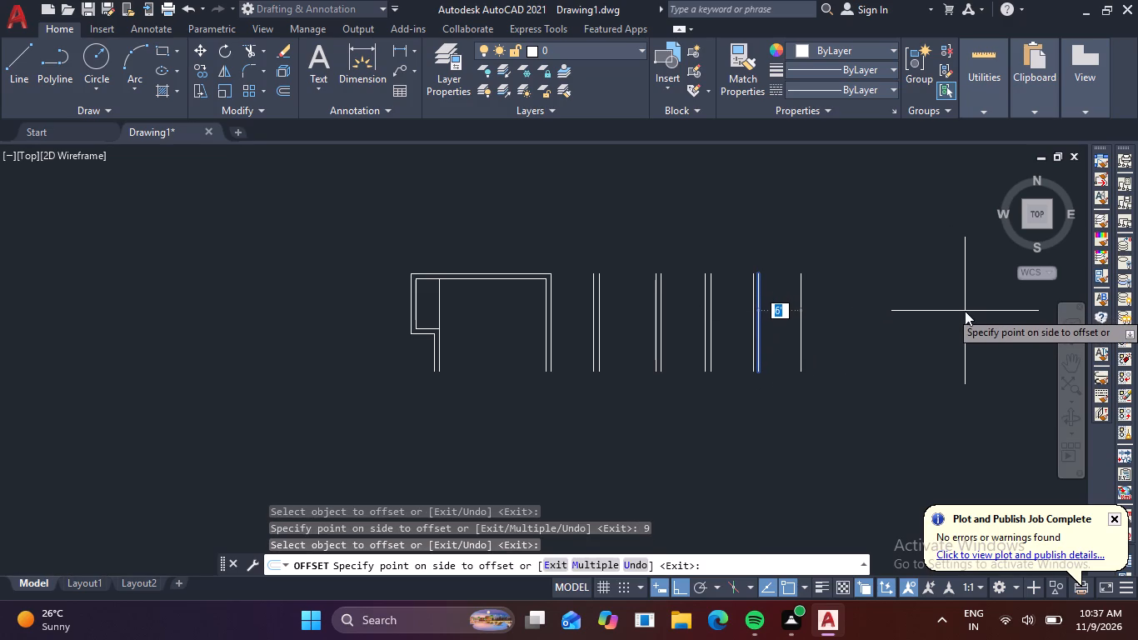
key(5)
key(apostrophe)
key(Return)
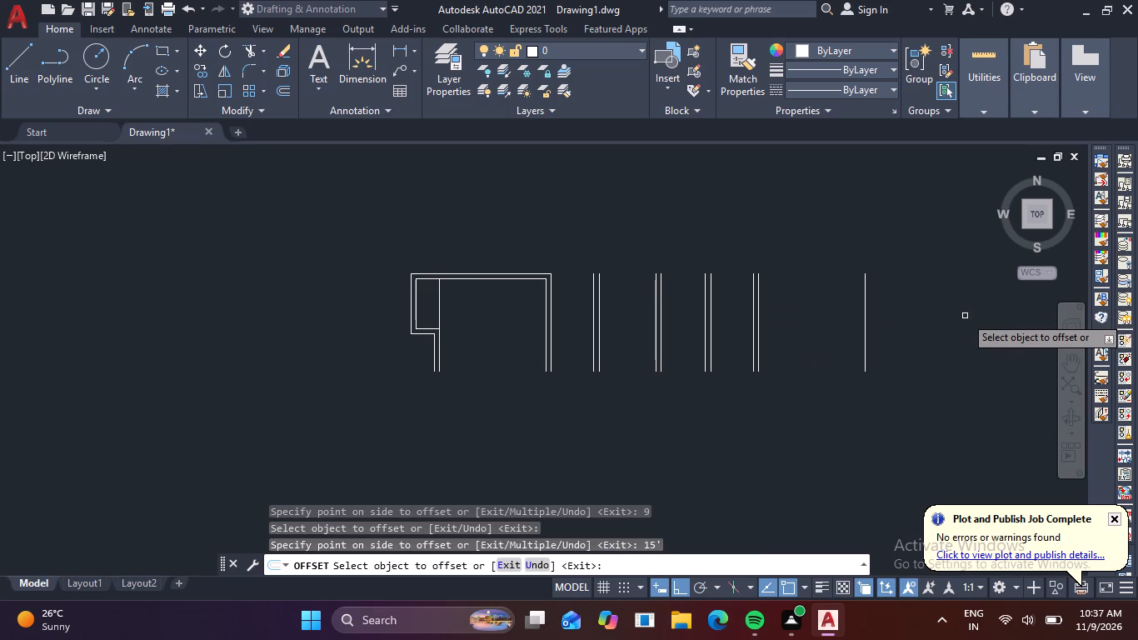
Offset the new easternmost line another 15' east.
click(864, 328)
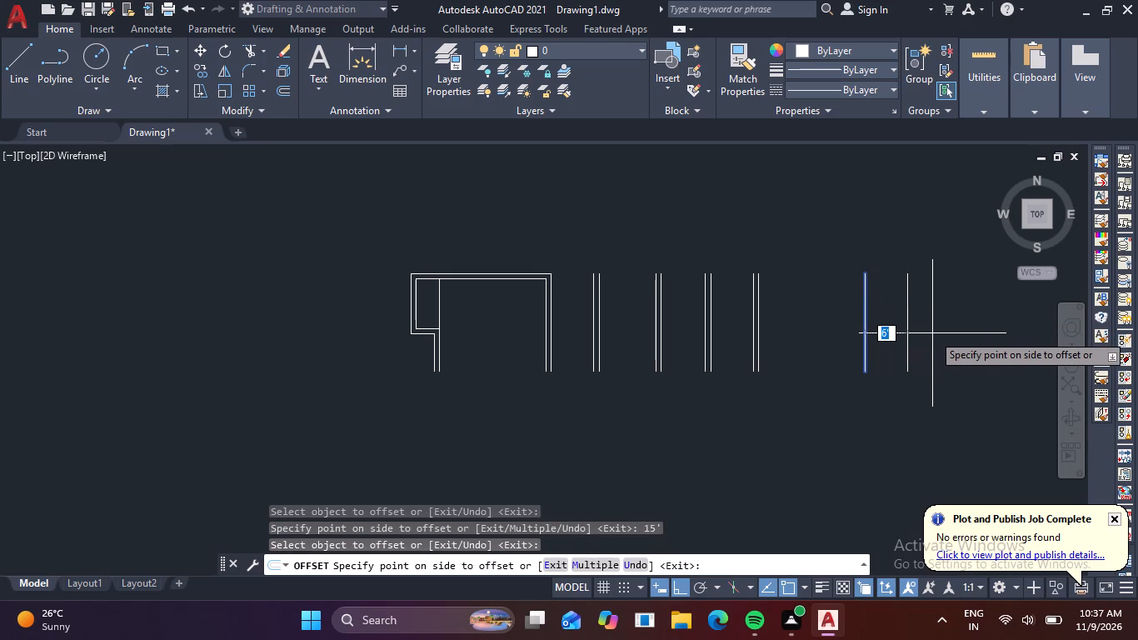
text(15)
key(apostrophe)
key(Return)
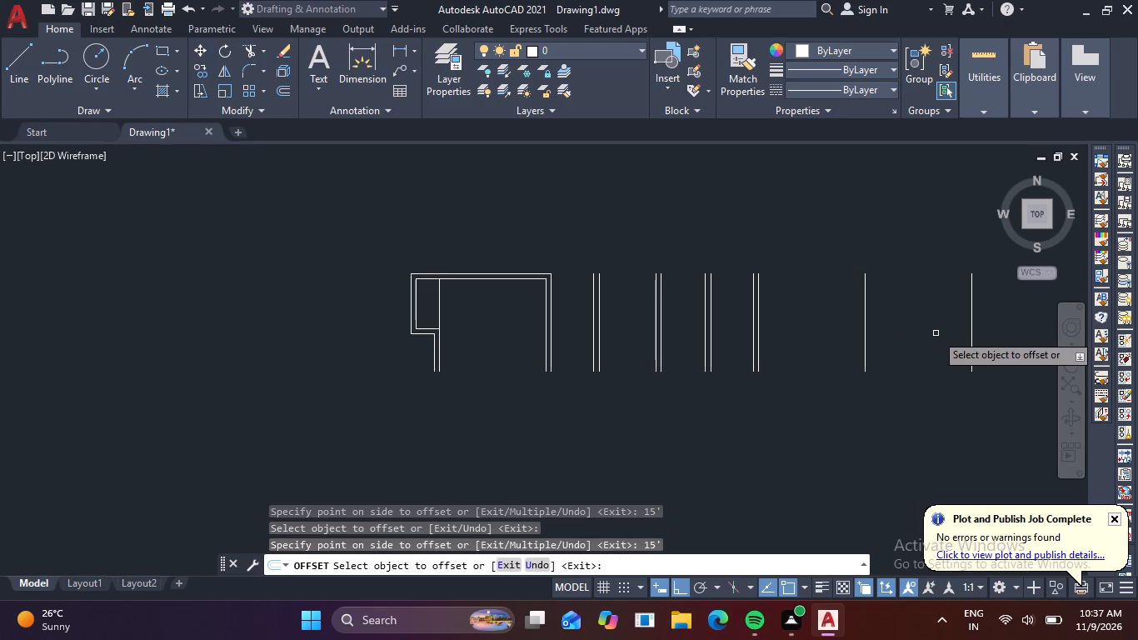
Offset the east line of the 15' bay 9" further east for the wall thickness.
click(864, 332)
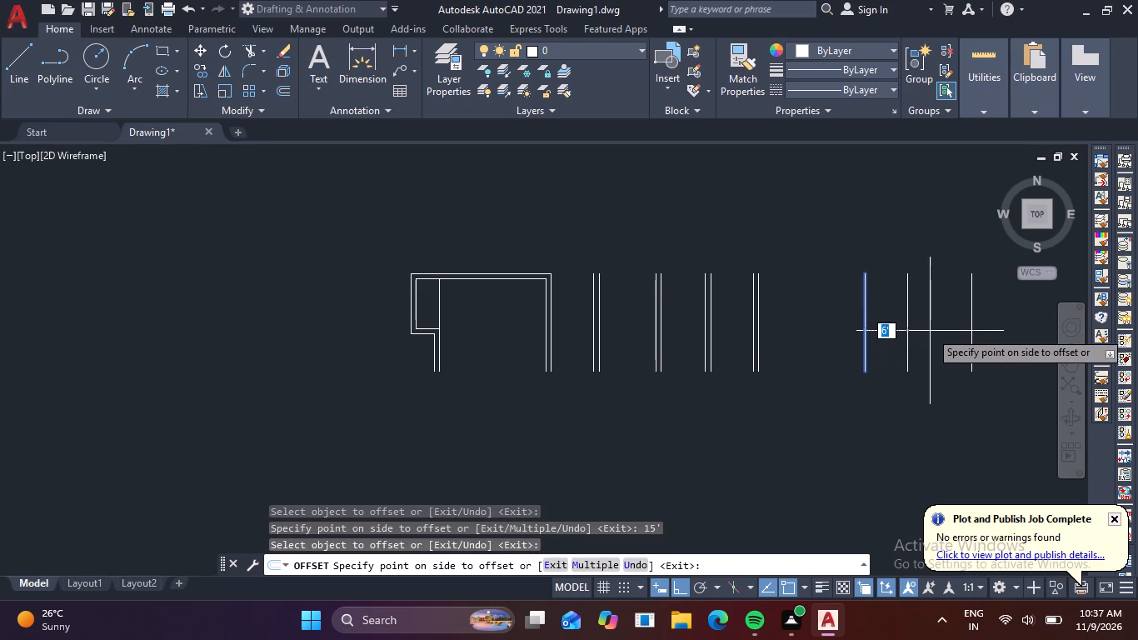
text(9)
key(space)
key(Escape)
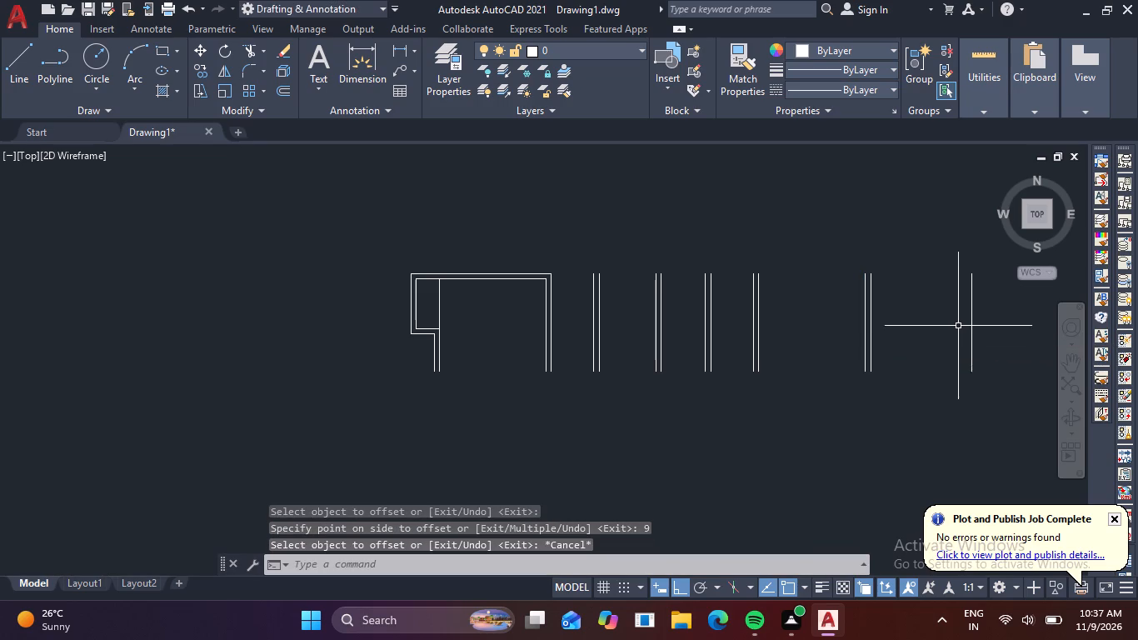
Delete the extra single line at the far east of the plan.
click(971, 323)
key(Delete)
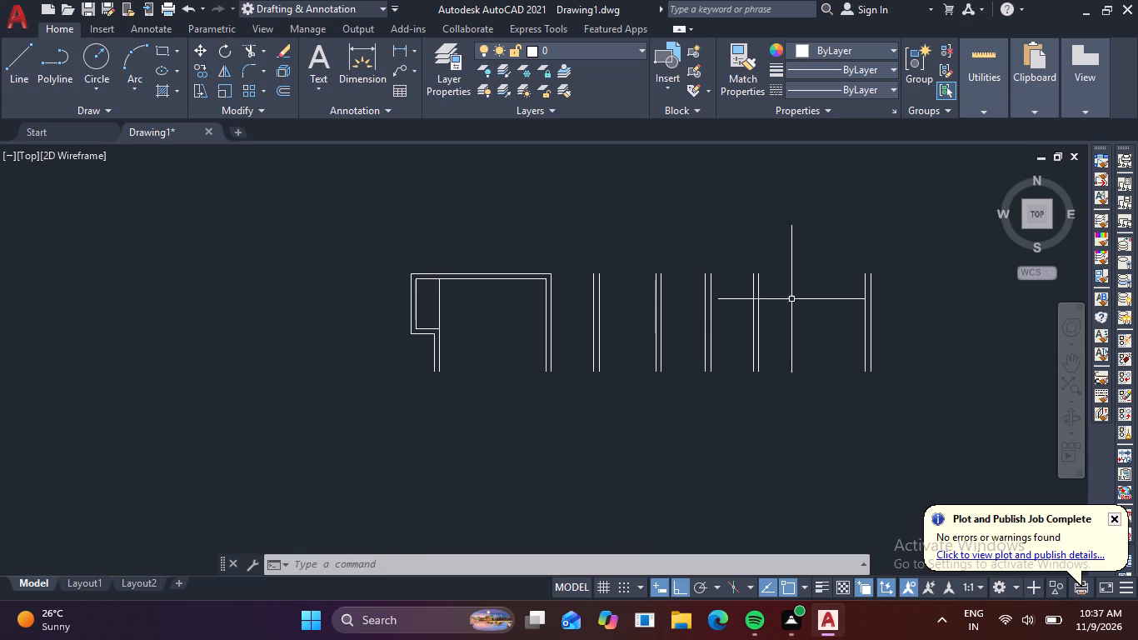
Examine the dimensions of the narrow west space and its adjoining walls with the Quick Measure tool.
click(991, 100)
click(982, 127)
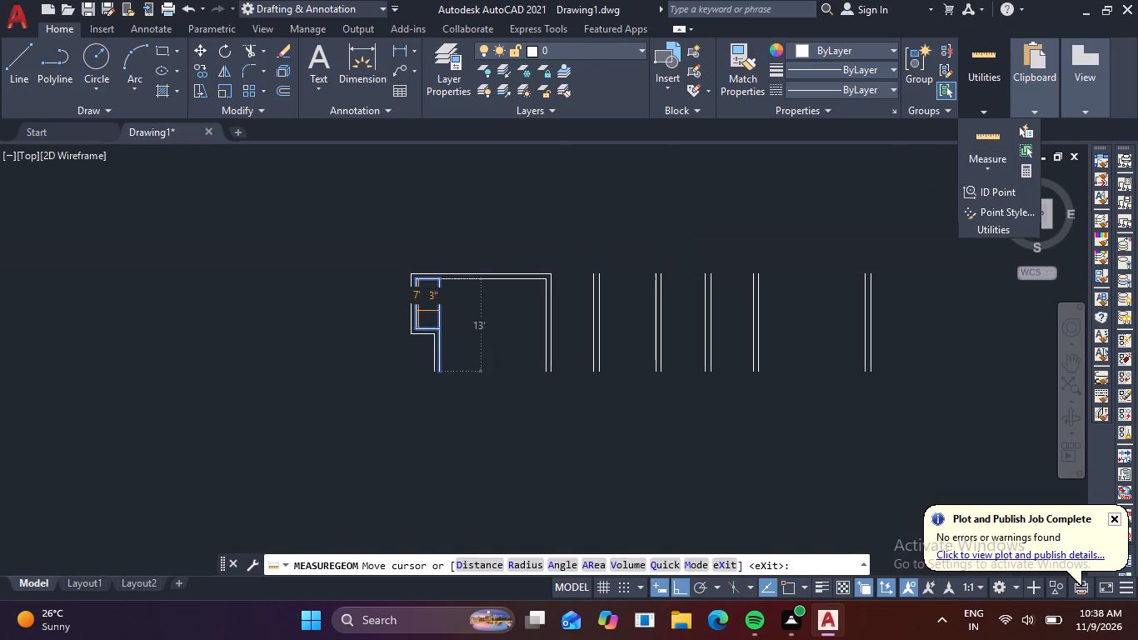
scroll(339, 333, up, 4)
middle_drag(608, 262, 473, 362)
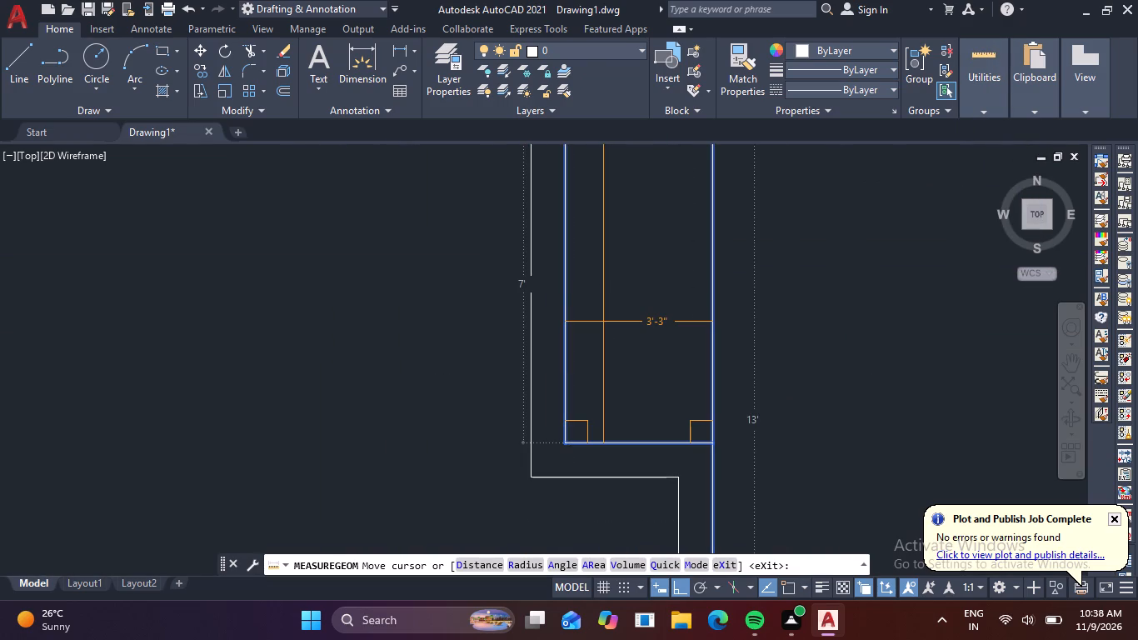
scroll(601, 325, down, 2)
middle_drag(600, 330, 545, 367)
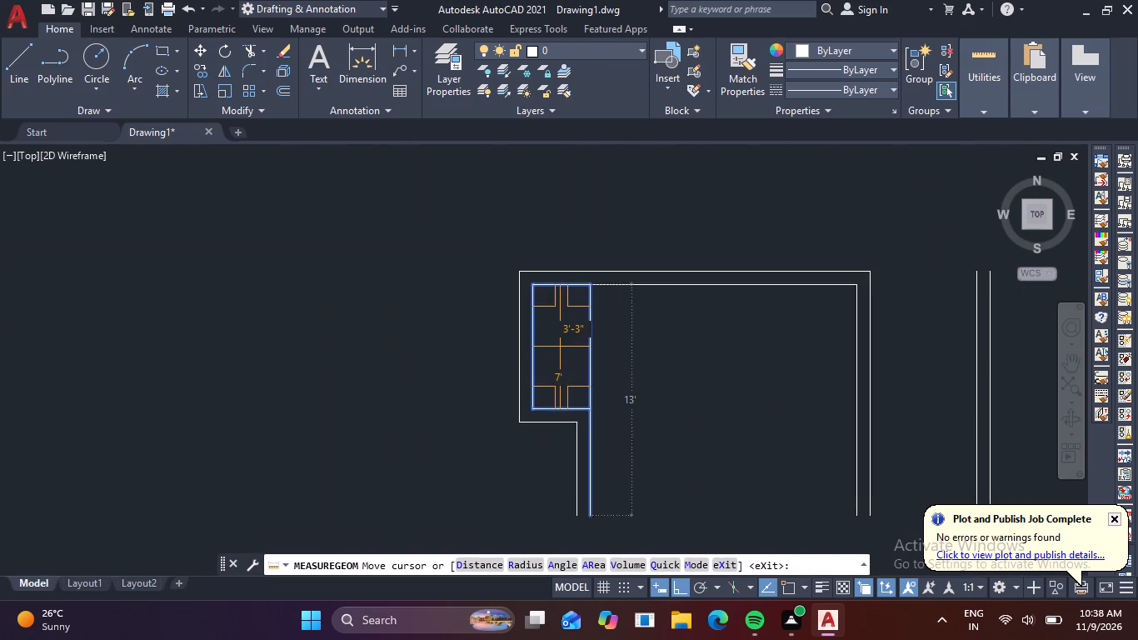
scroll(560, 346, up, 1)
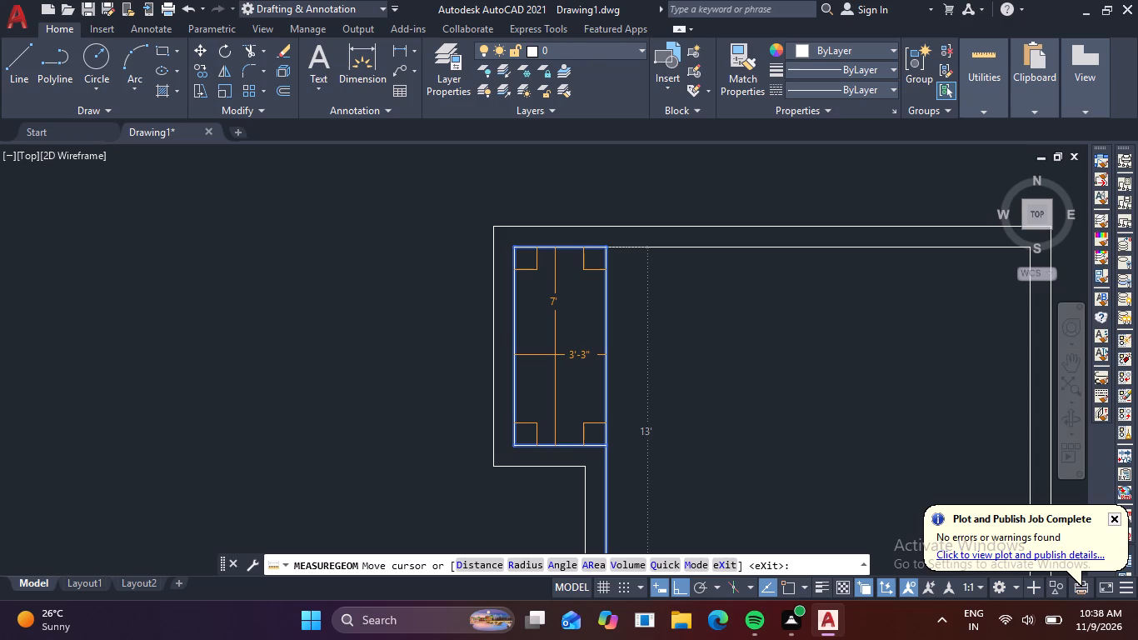
scroll(555, 356, down, 2)
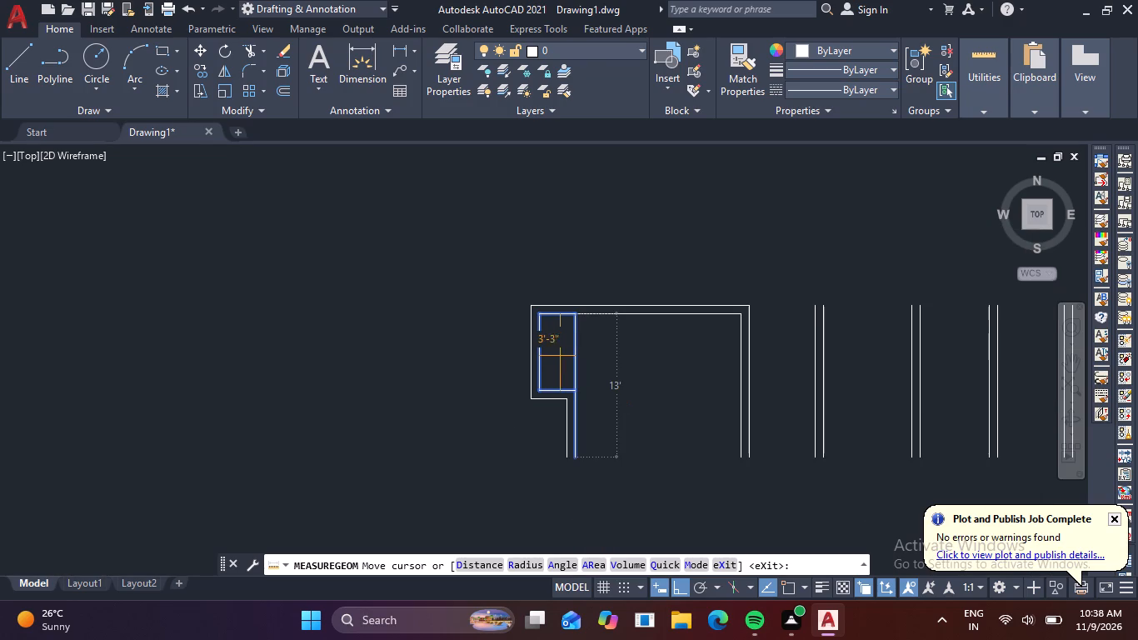
scroll(561, 355, up, 2)
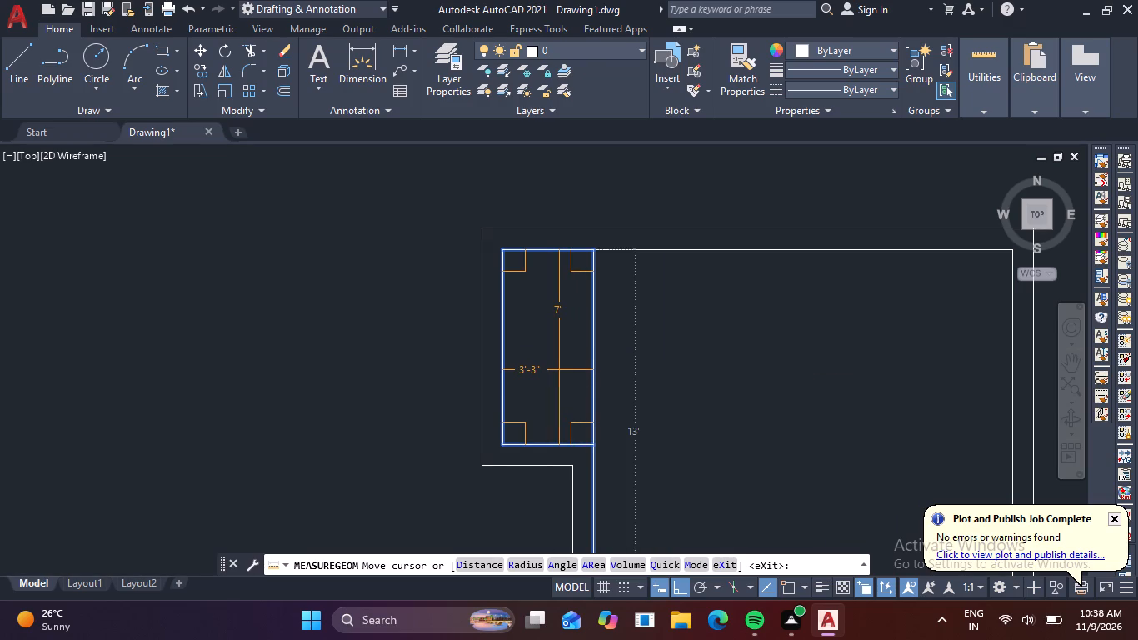
scroll(559, 370, down, 2)
scroll(561, 370, up, 2)
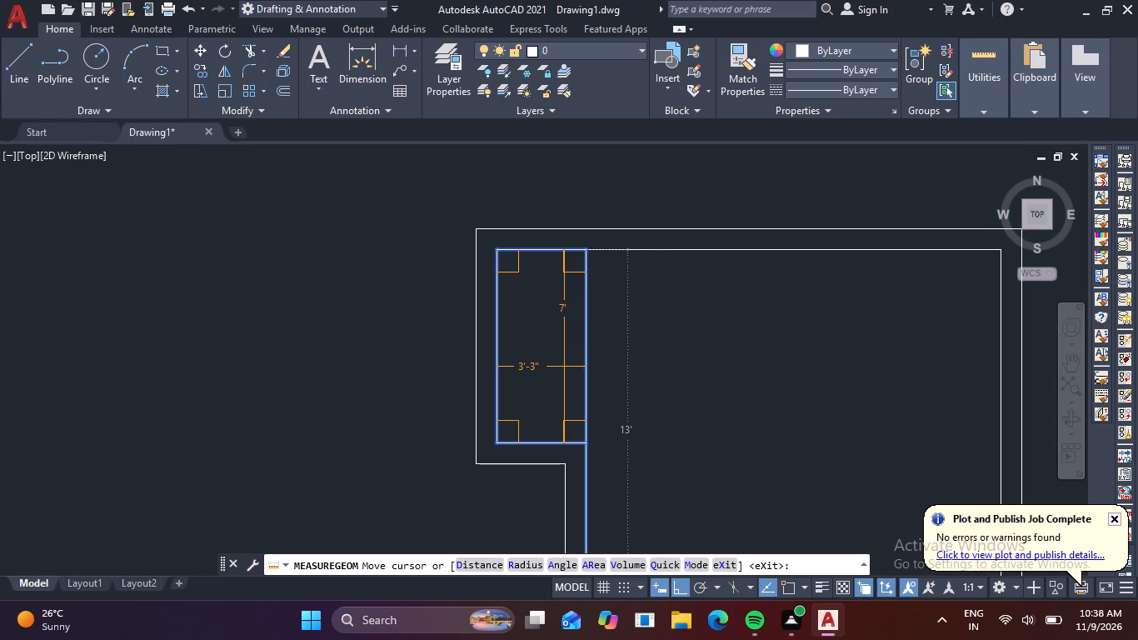
key(Escape)
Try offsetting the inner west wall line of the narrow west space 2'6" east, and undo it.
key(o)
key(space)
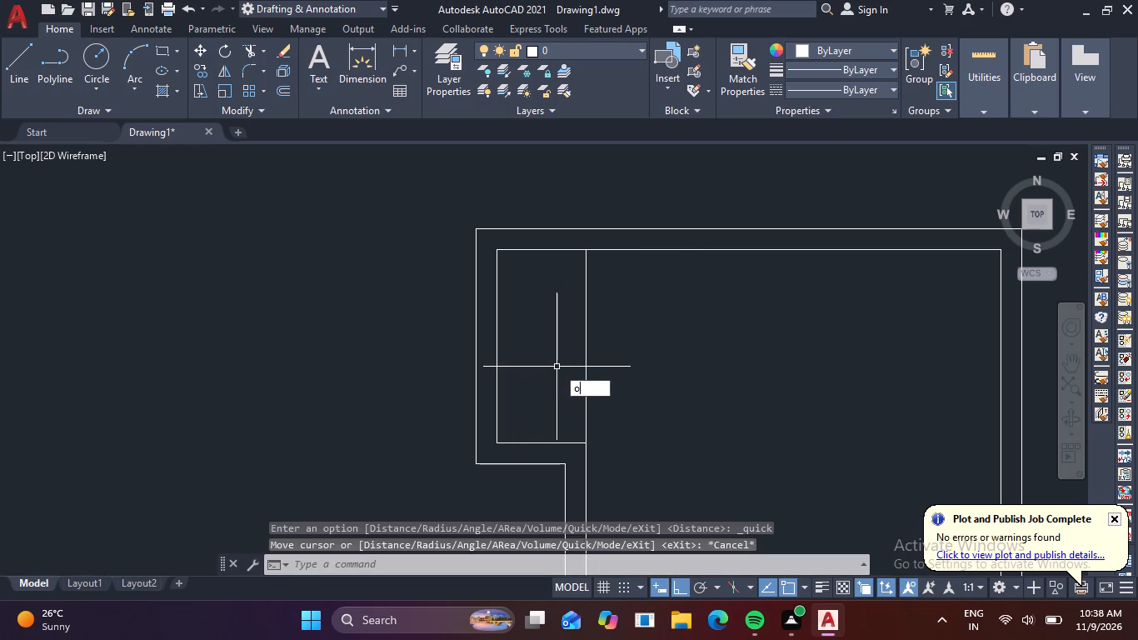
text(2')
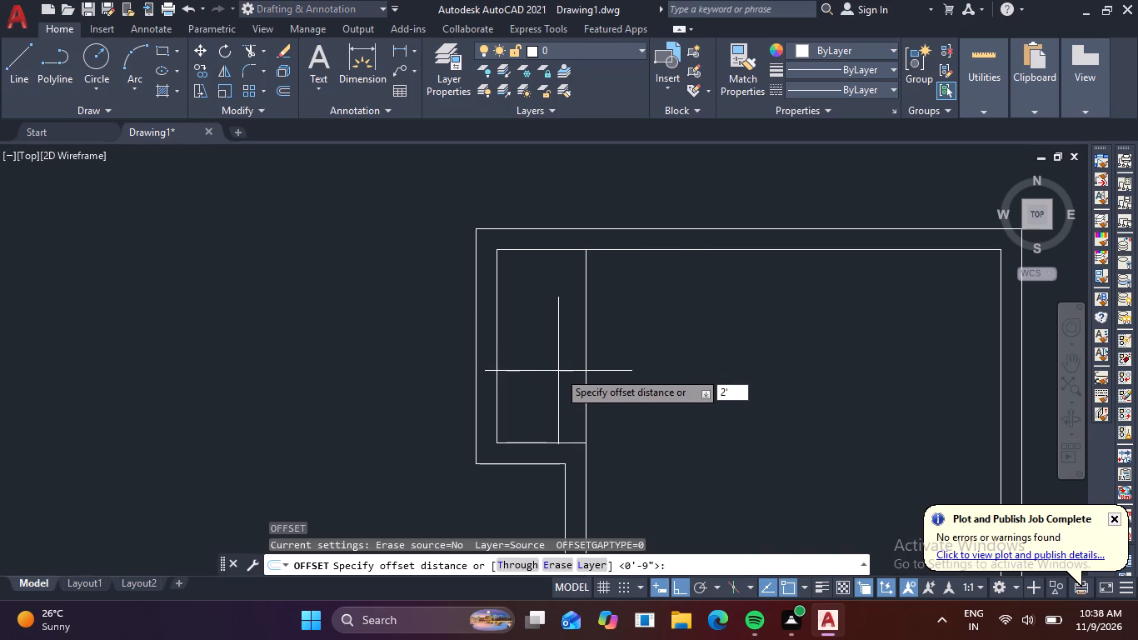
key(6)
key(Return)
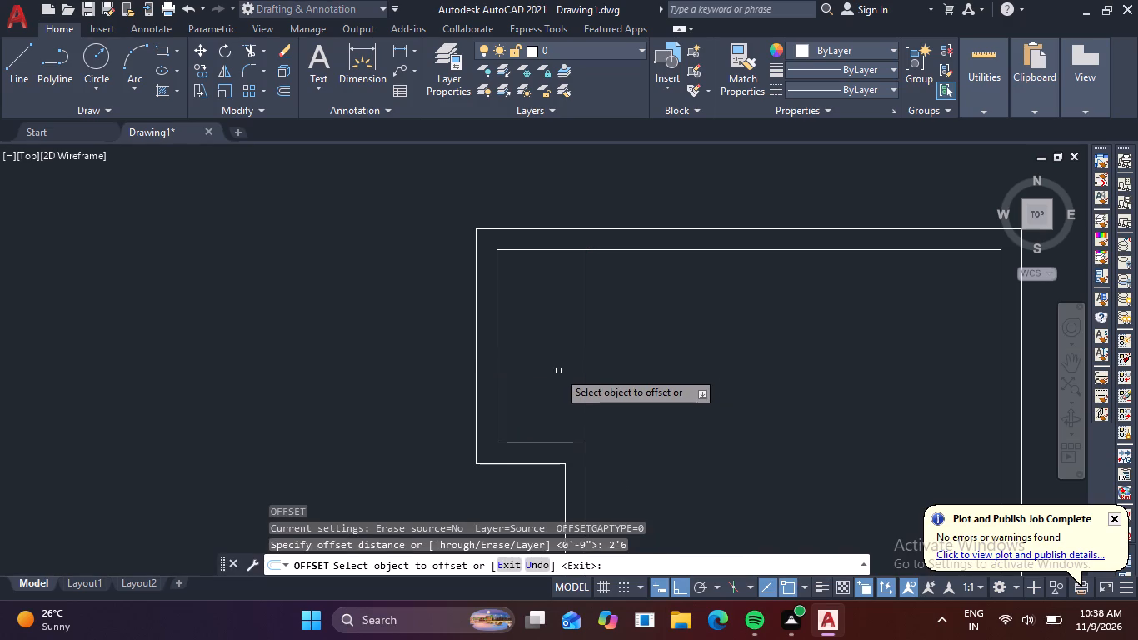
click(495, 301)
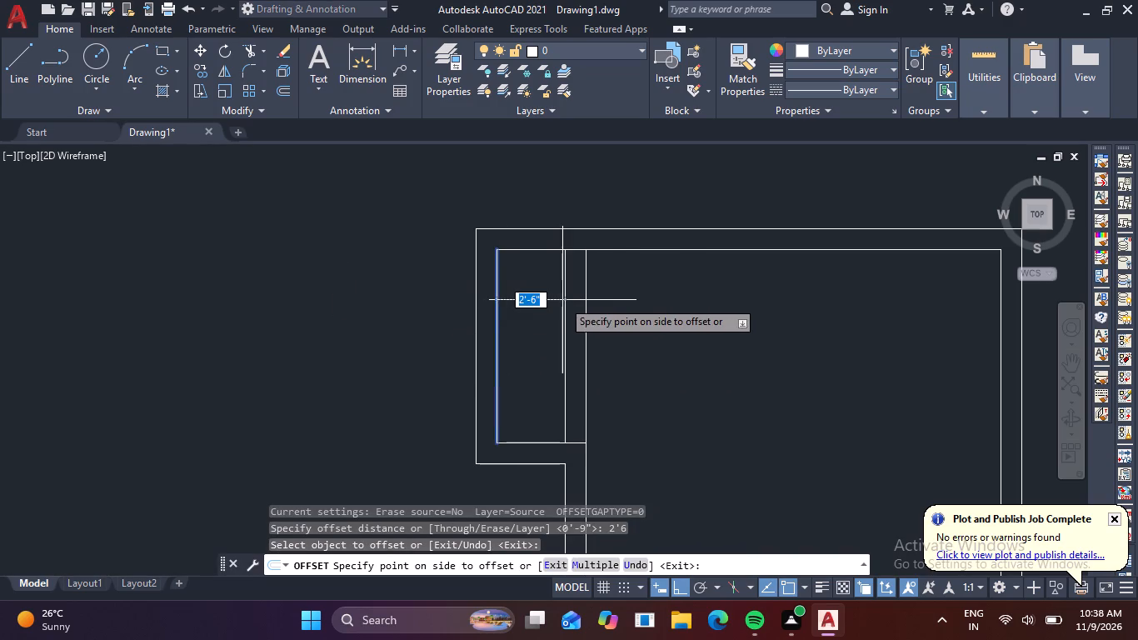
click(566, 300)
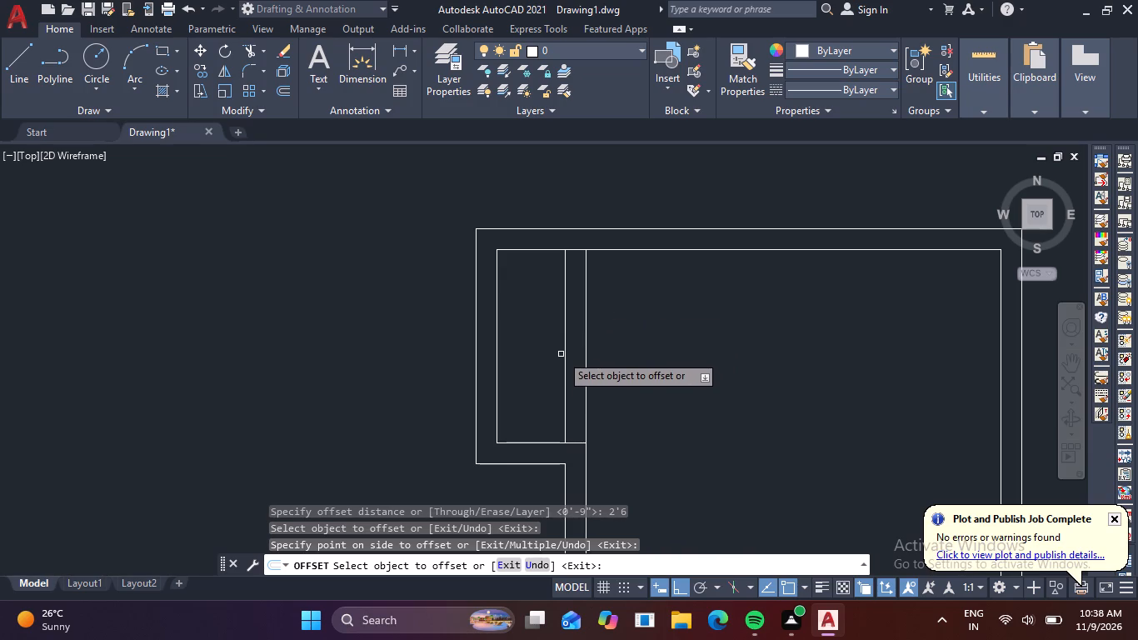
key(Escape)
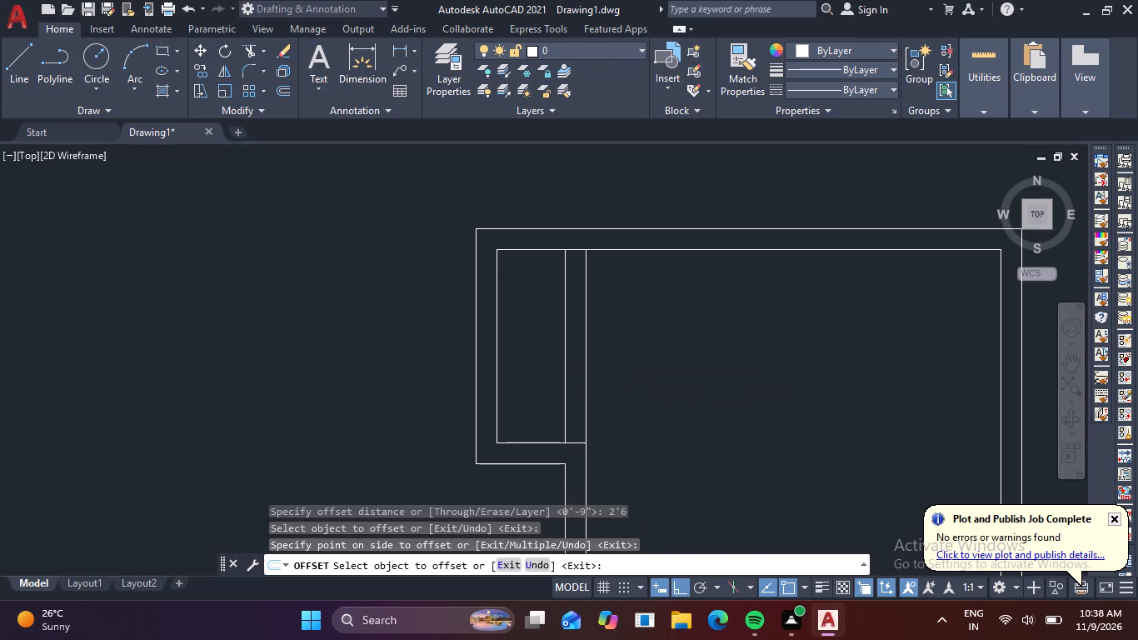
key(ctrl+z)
Fillet the inner and outer north wall lines to the matching lines of the easternmost wall.
scroll(636, 371, down, 2)
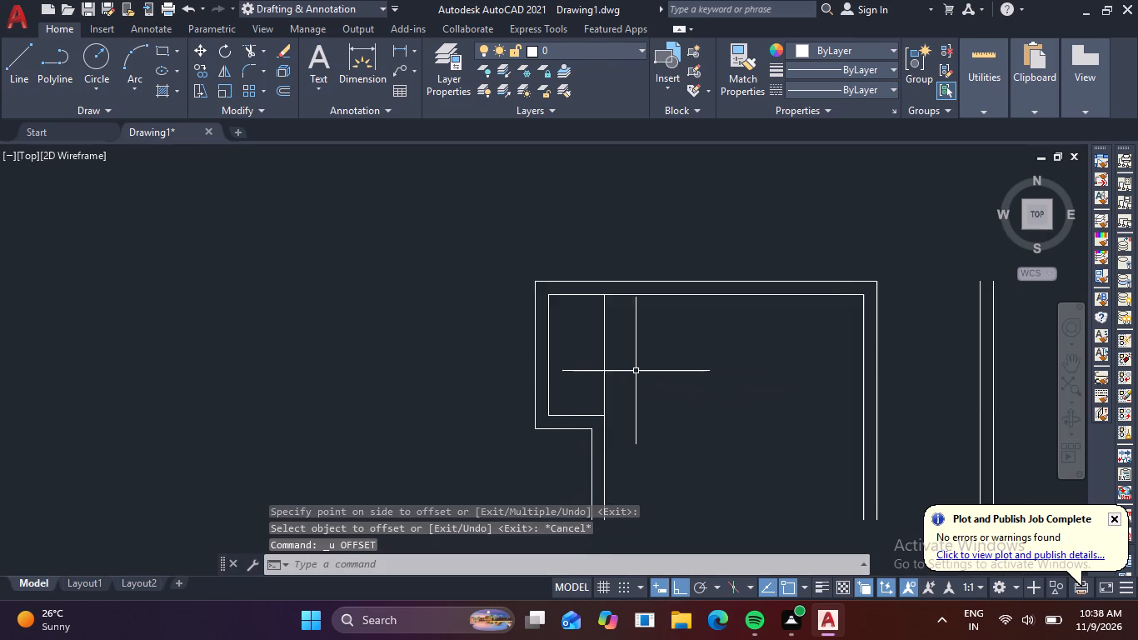
scroll(636, 371, down, 1)
middle_drag(710, 377, 621, 342)
scroll(626, 344, down, 1)
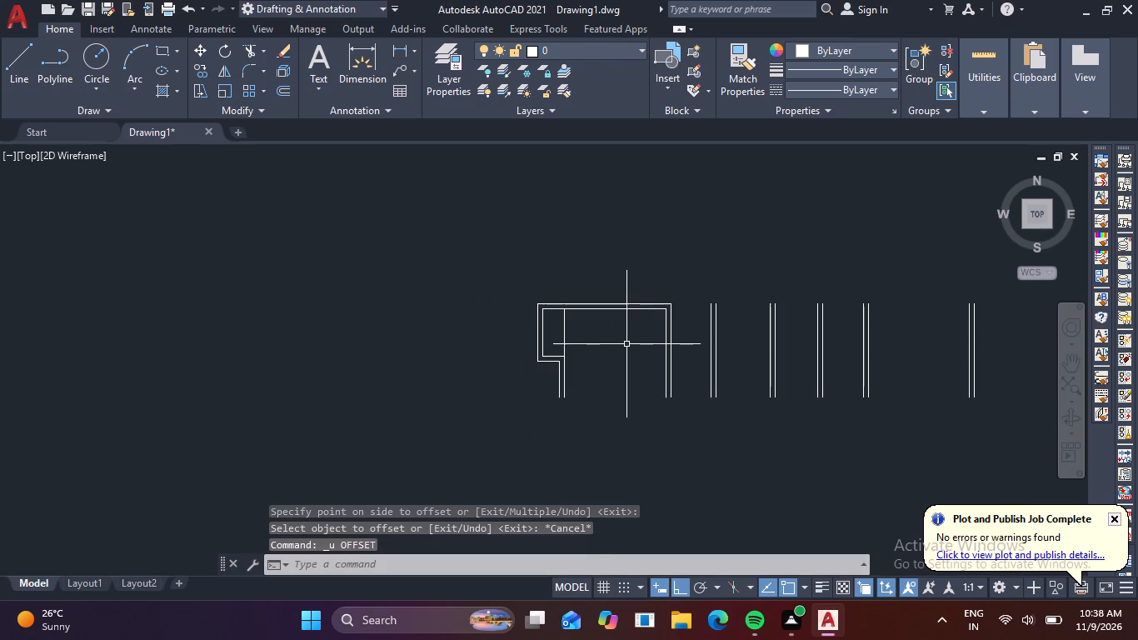
middle_drag(599, 357, 410, 361)
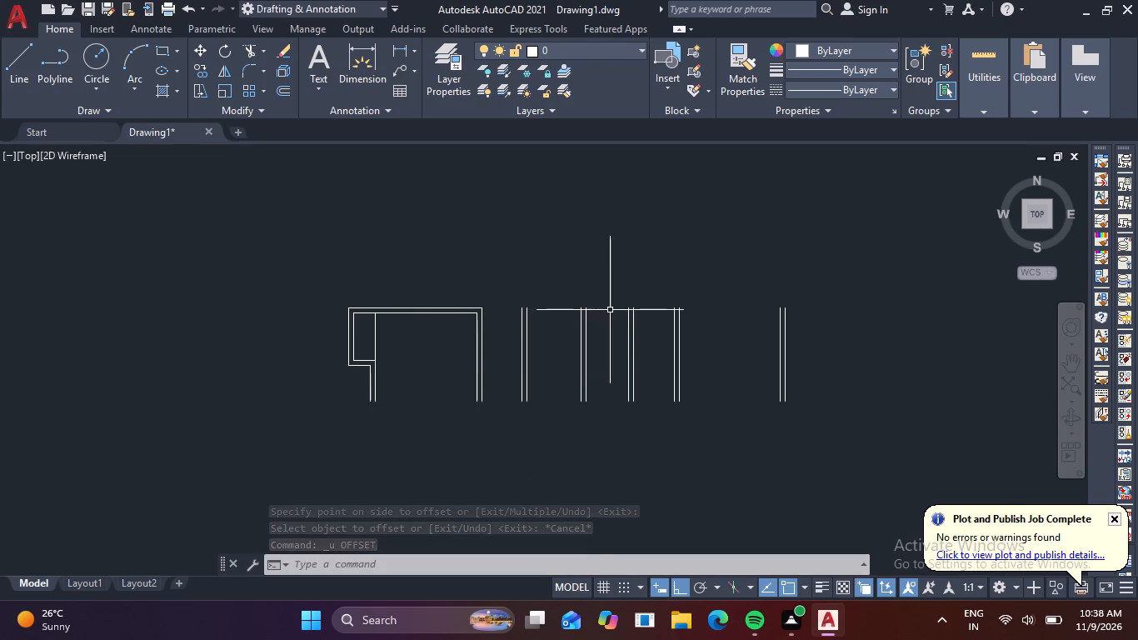
scroll(610, 310, up, 2)
text(f)
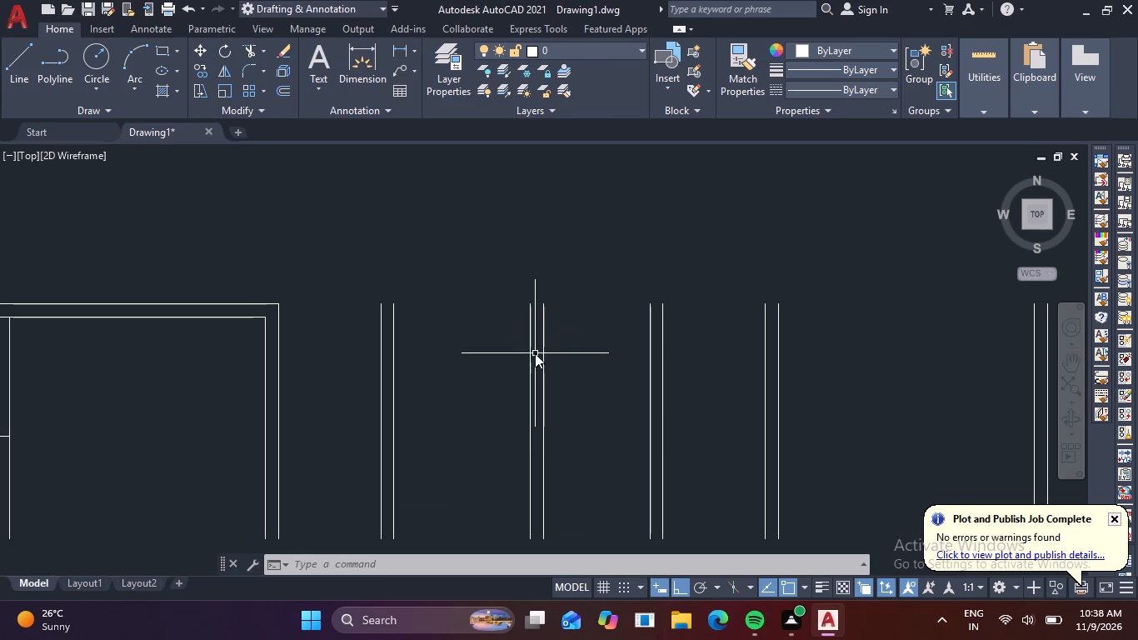
key(space)
scroll(372, 331, down, 3)
click(312, 326)
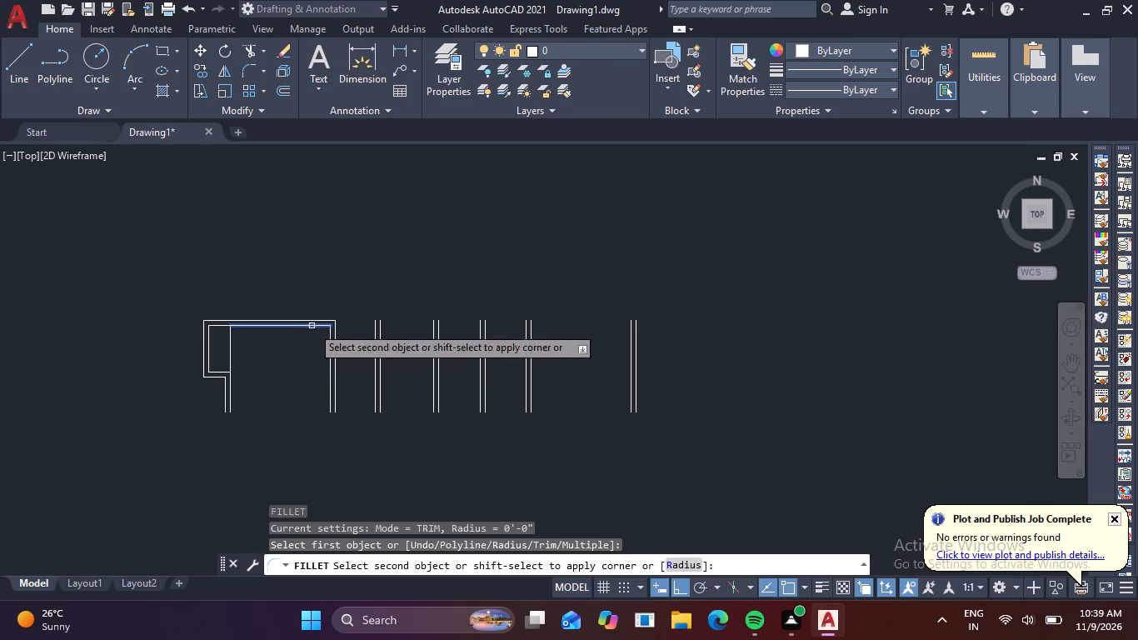
click(628, 343)
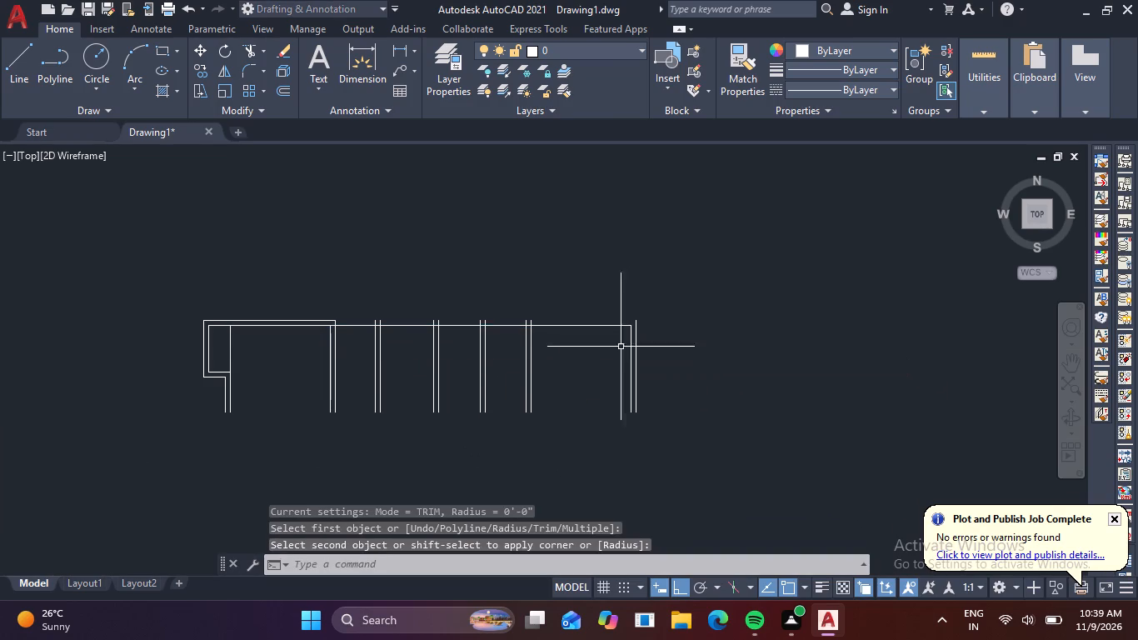
key(space)
click(322, 320)
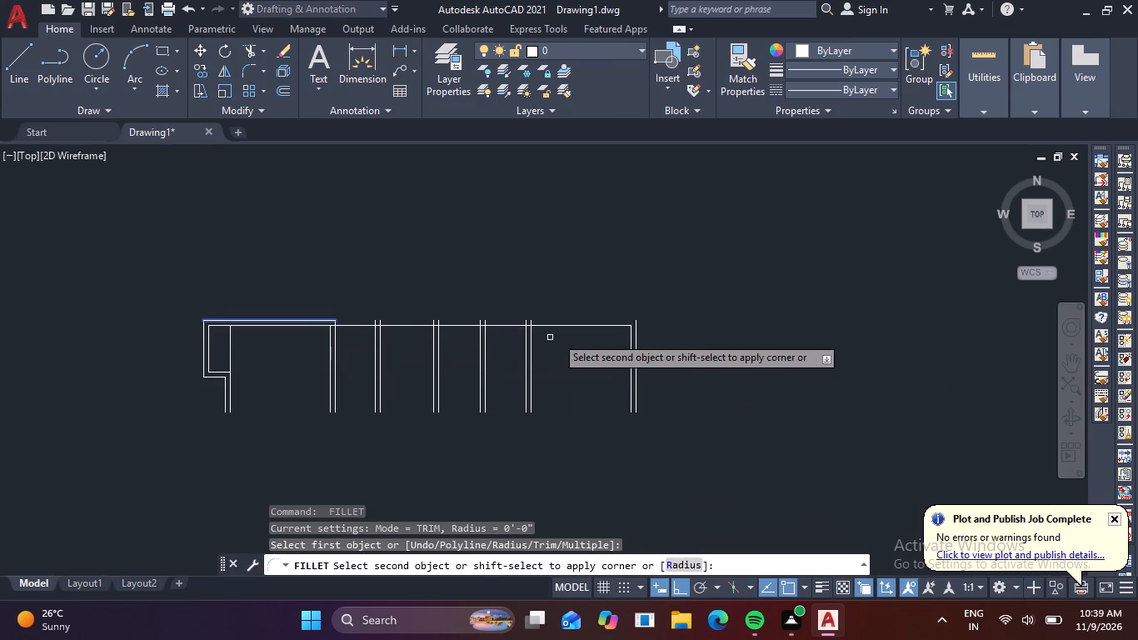
click(637, 327)
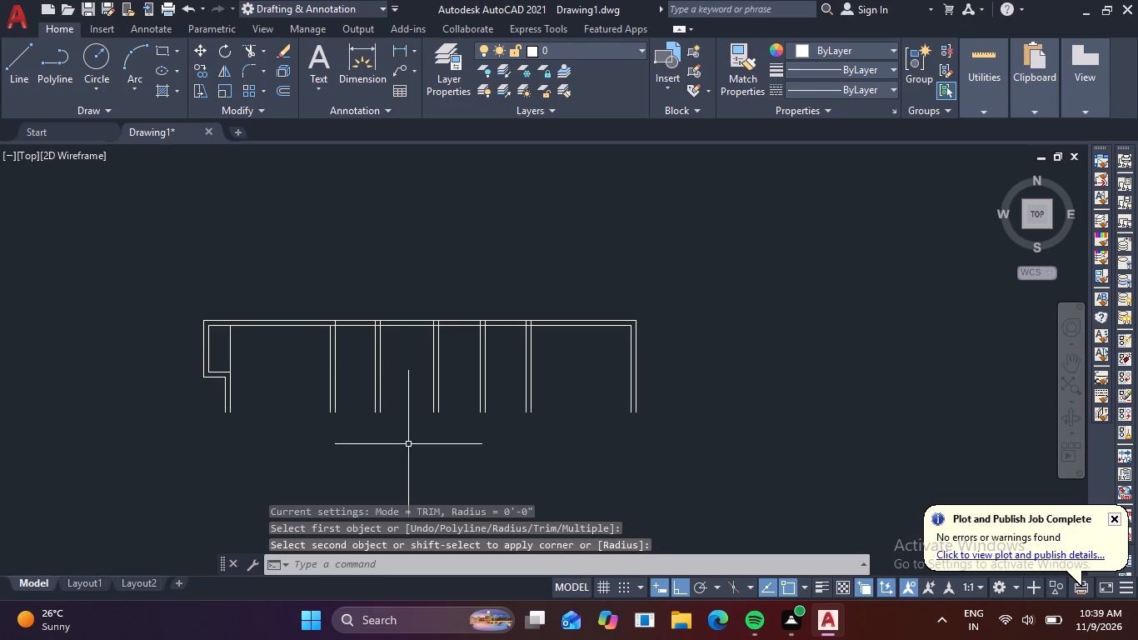
key(Escape)
key(Escape)
Trim the inner north wall line where it crosses the two partition walls flanking the 6'3" bay.
scroll(440, 328, up, 3)
scroll(562, 344, down, 3)
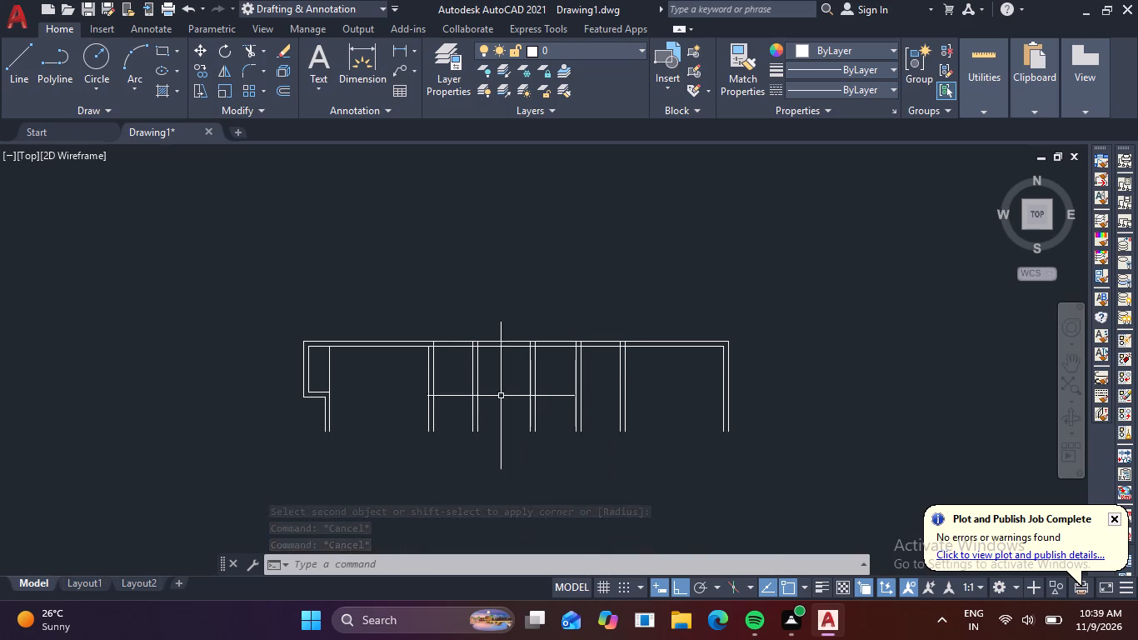
scroll(560, 353, up, 3)
key(t)
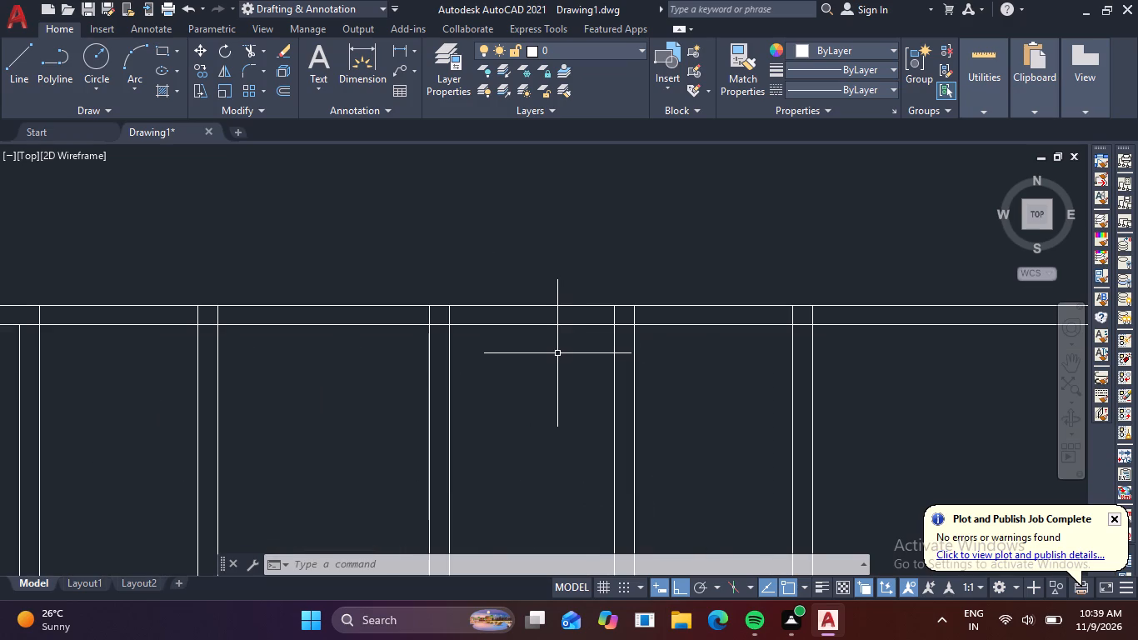
key(r)
key(space)
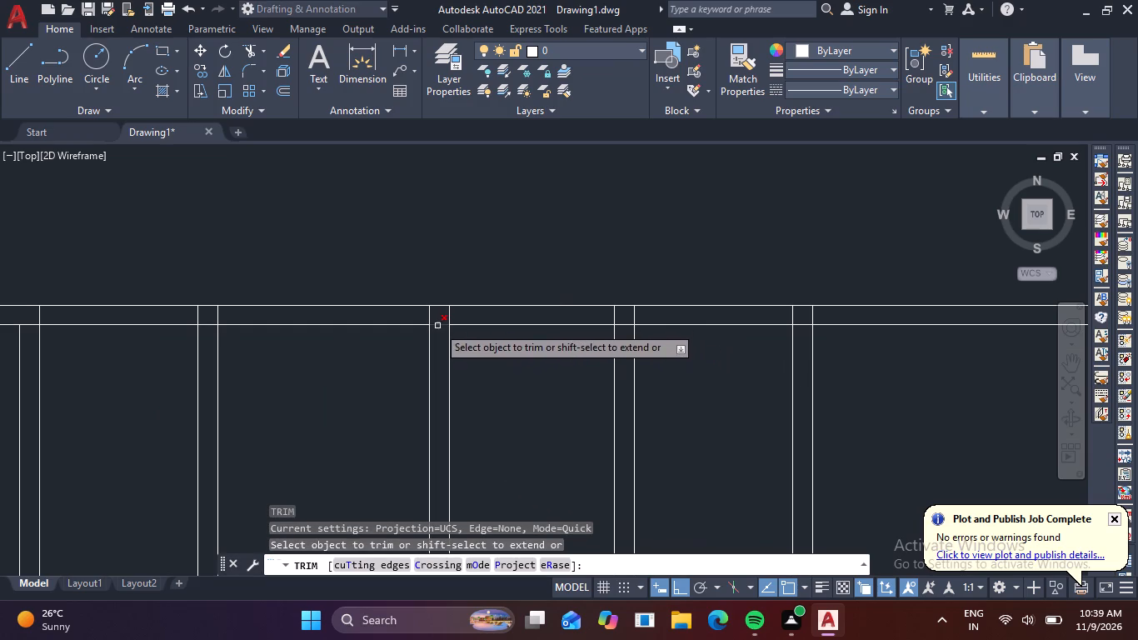
click(437, 326)
click(625, 328)
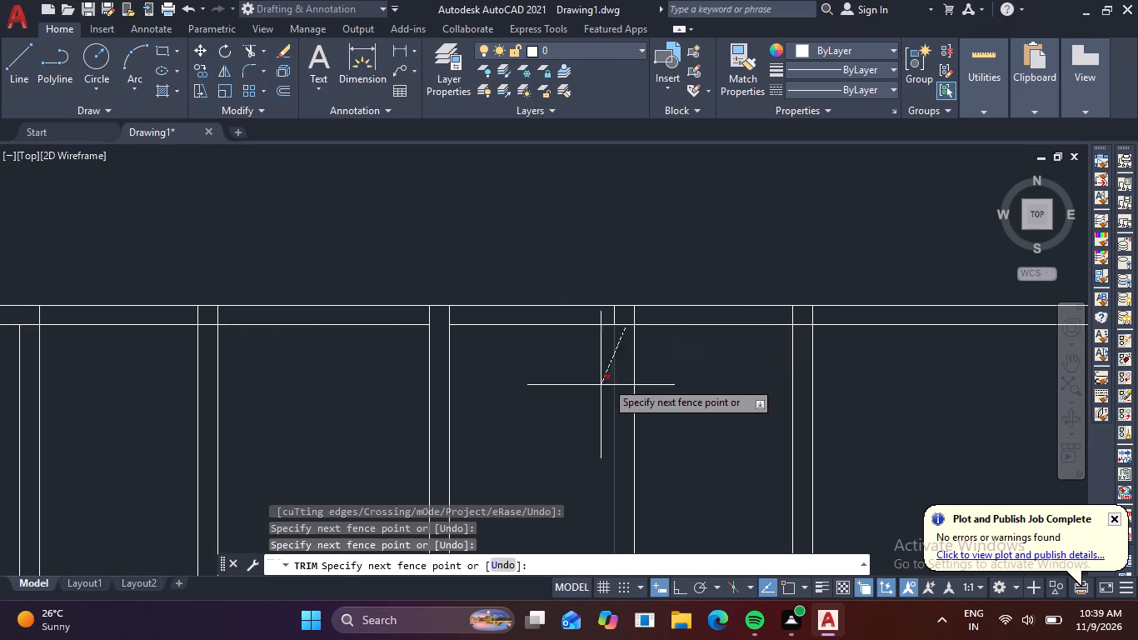
click(627, 316)
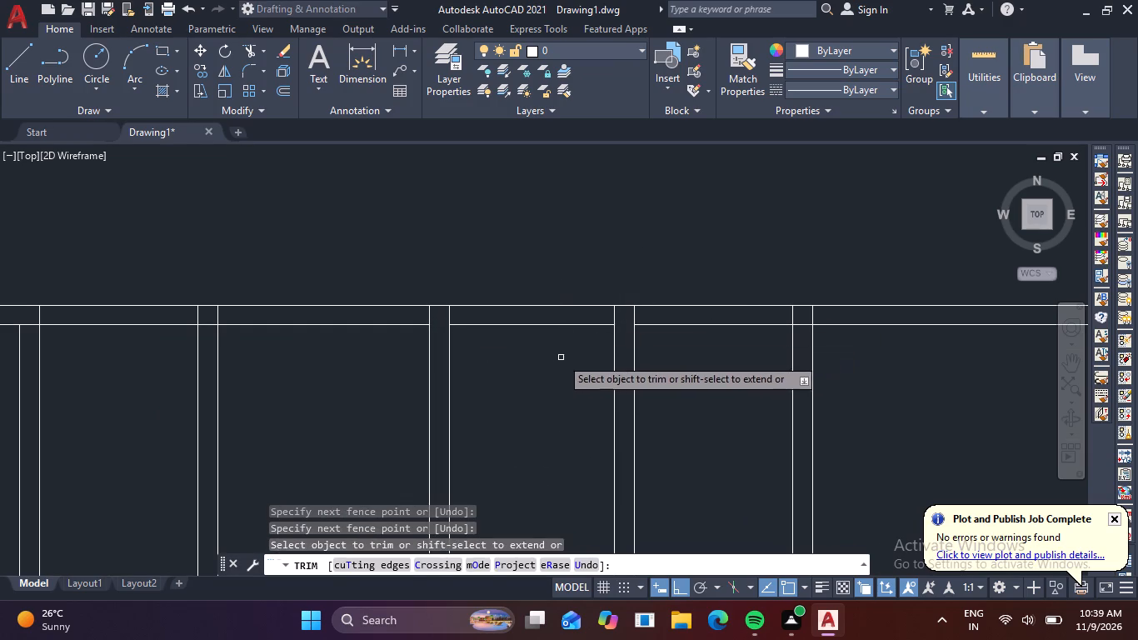
key(Escape)
key(Escape)
key(Escape)
key(Escape)
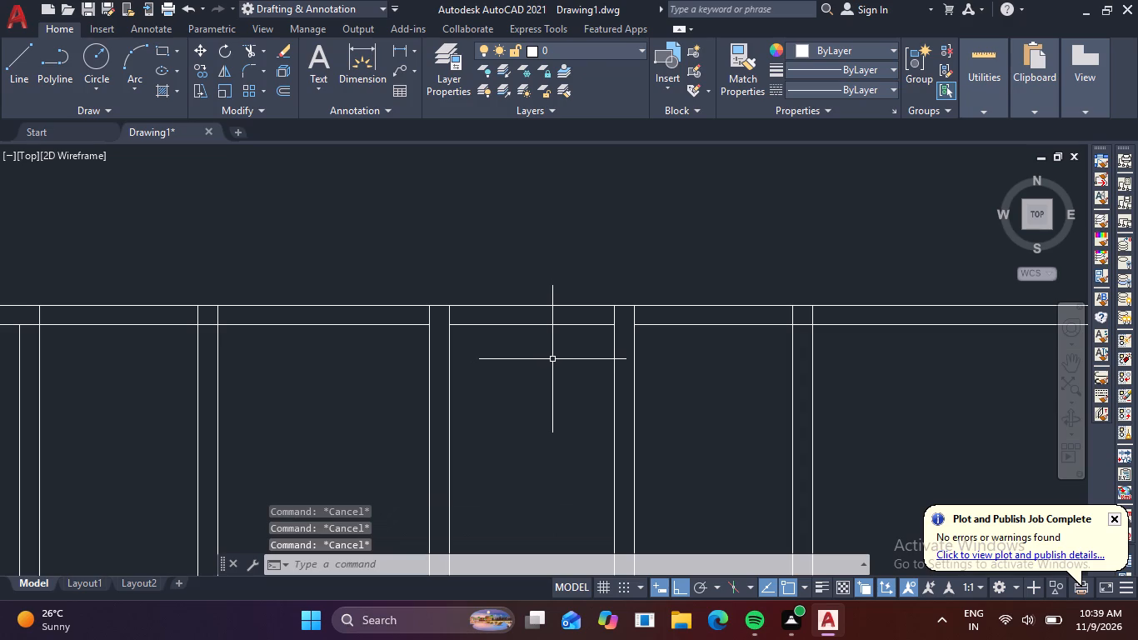
Offset the inner north wall line of the 6'3" bay 3'3" north.
scroll(557, 359, down, 3)
scroll(566, 352, up, 1)
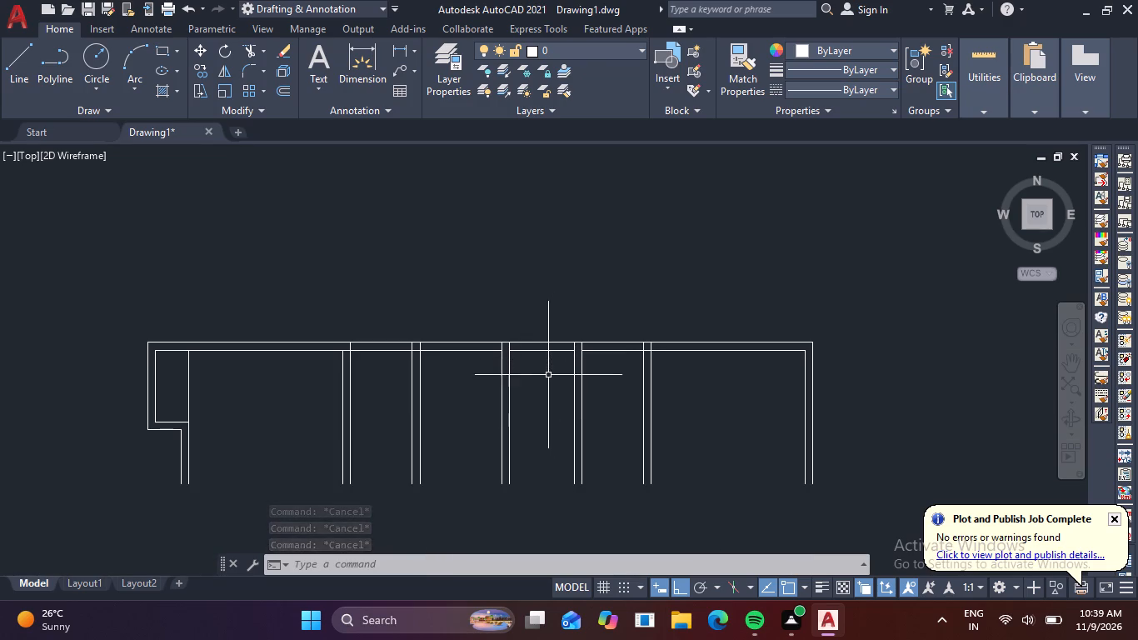
key(o)
key(space)
text(3'3)
key(Return)
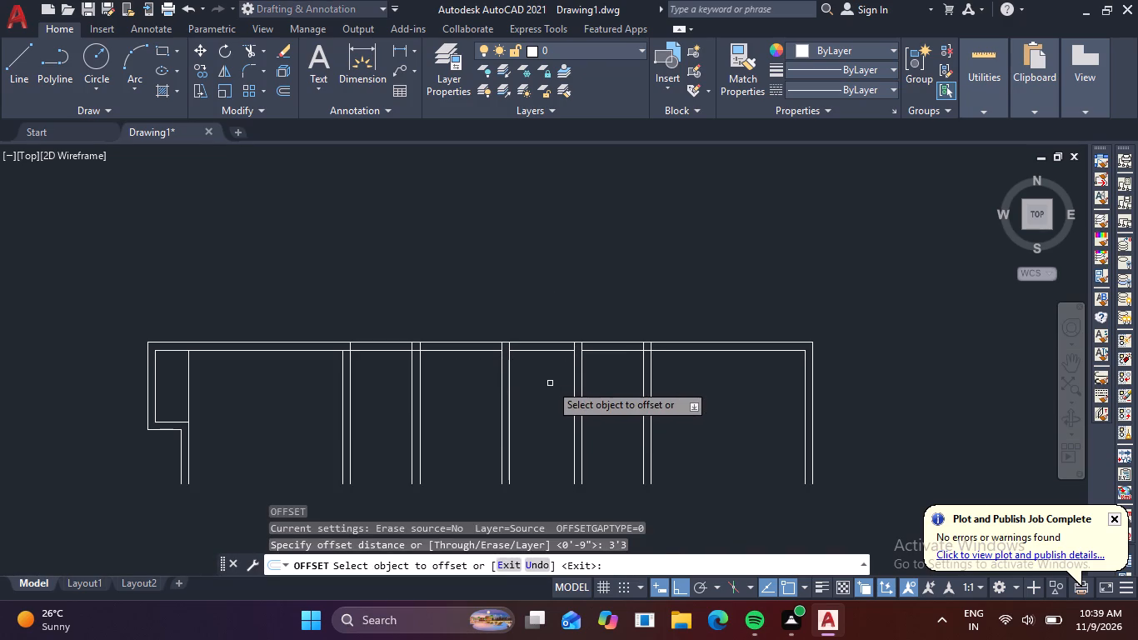
click(552, 350)
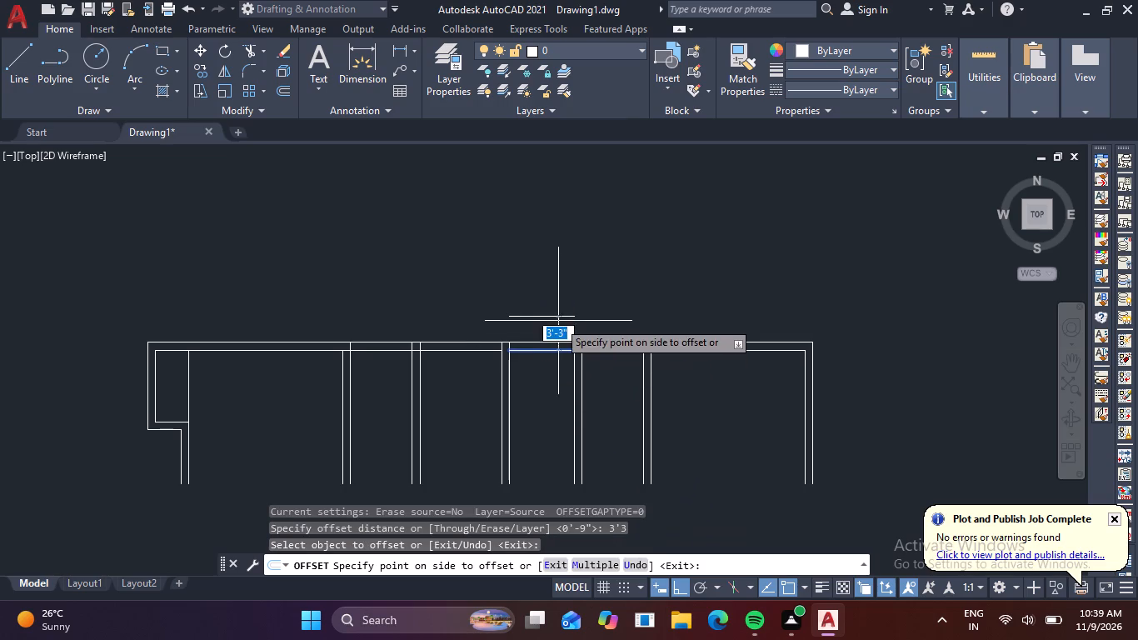
click(558, 318)
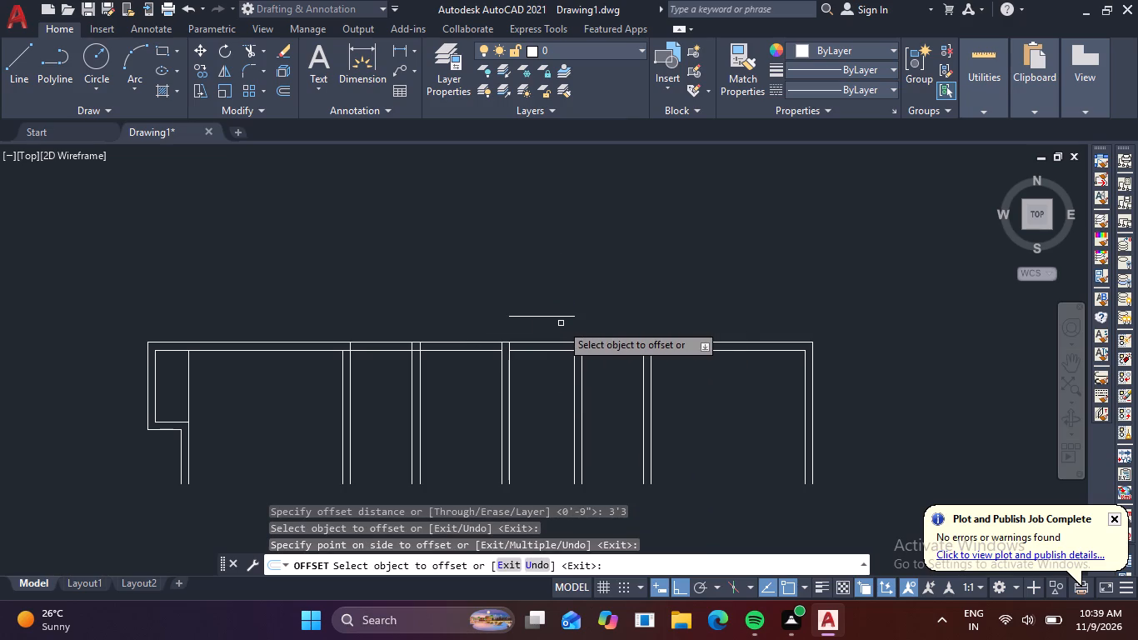
Offset the new line north of the 6'3" bay another 9" north for the wall thickness.
click(555, 317)
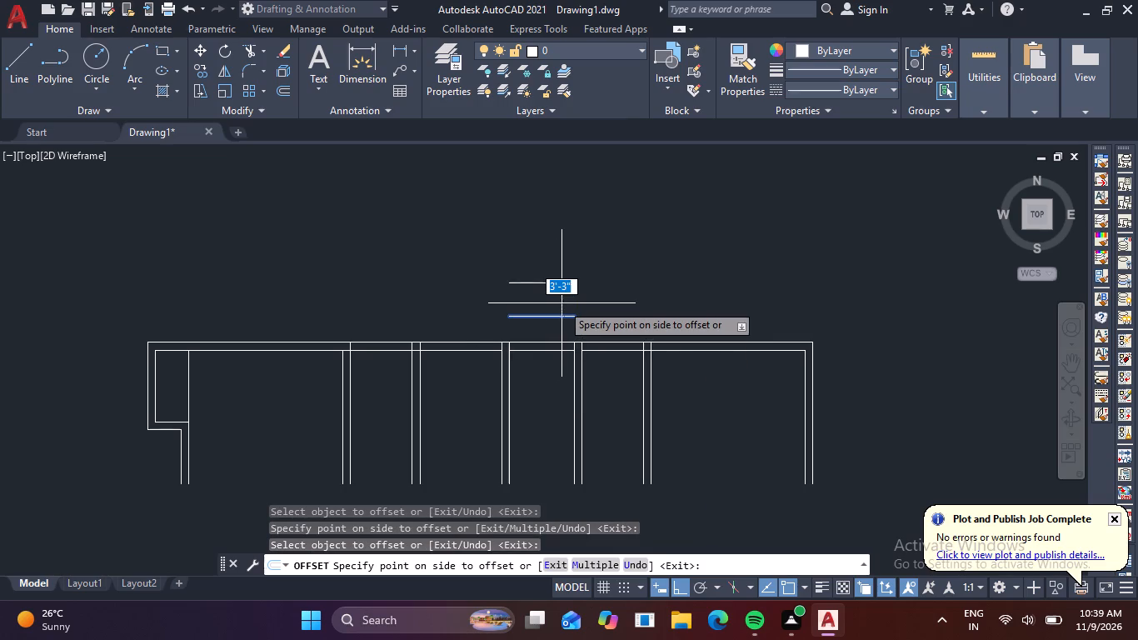
key(9)
key(space)
key(F1)
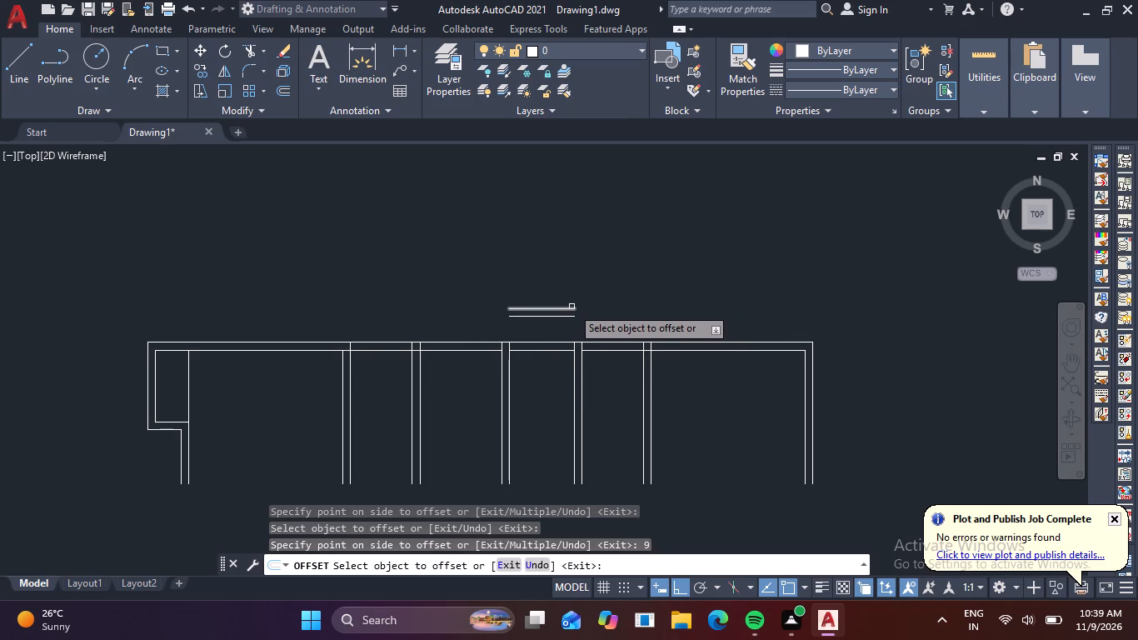
key(F1)
key(F1)
click(771, 146)
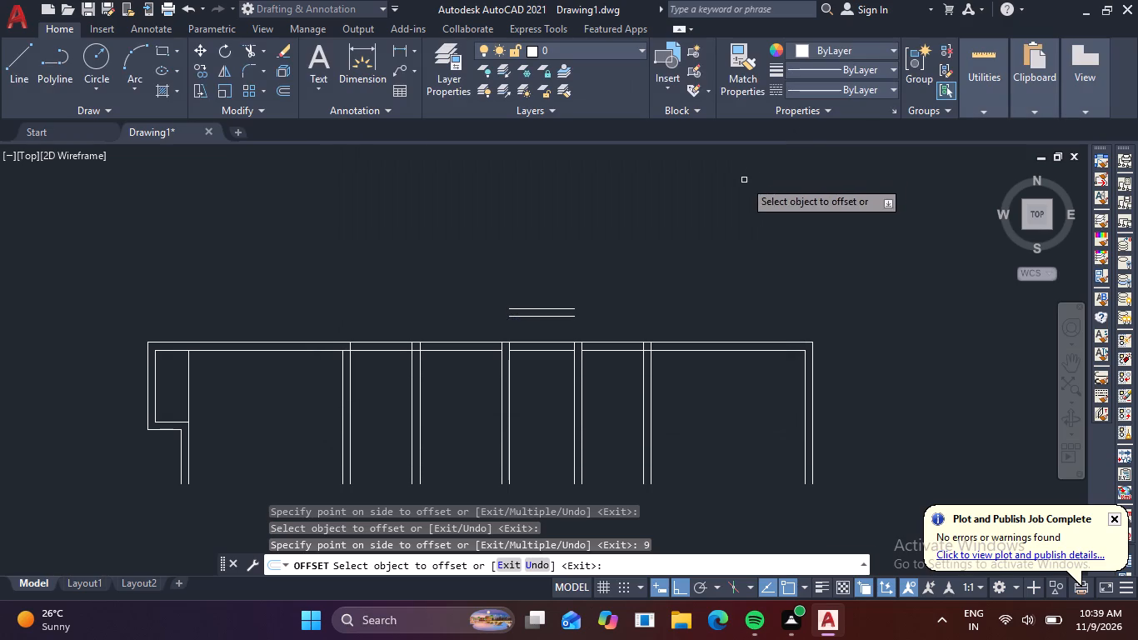
key(Escape)
key(Escape)
scroll(533, 332, up, 4)
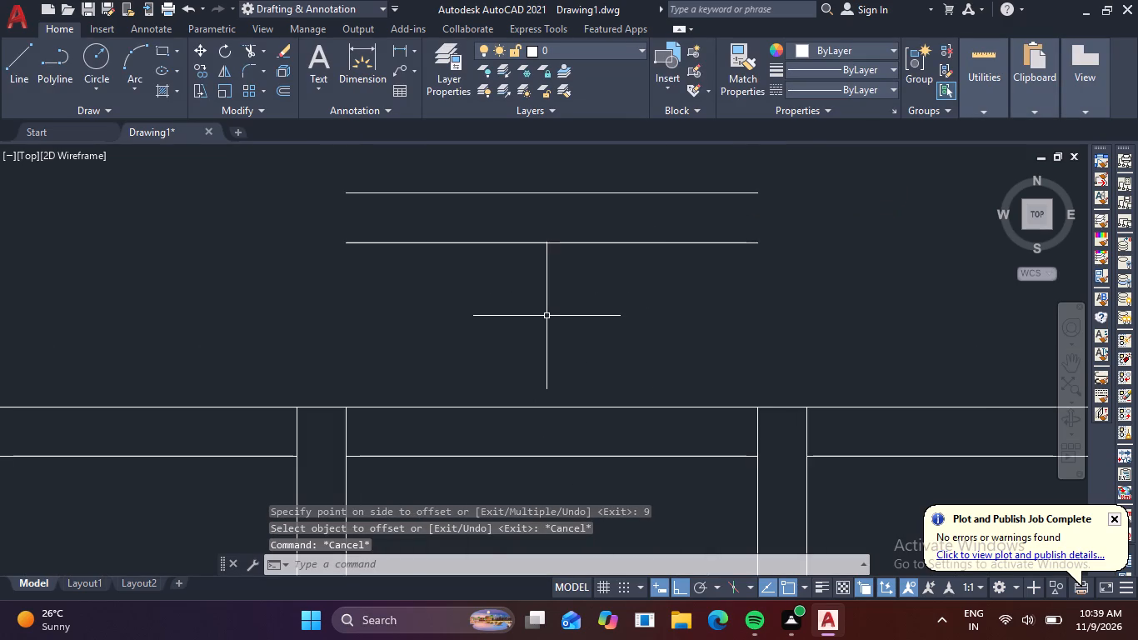
Fillet the outer and inner lines of the 6'3" bay's west wall to the matching lines of its northern projection.
scroll(545, 316, down, 1)
middle_drag(550, 320, 620, 328)
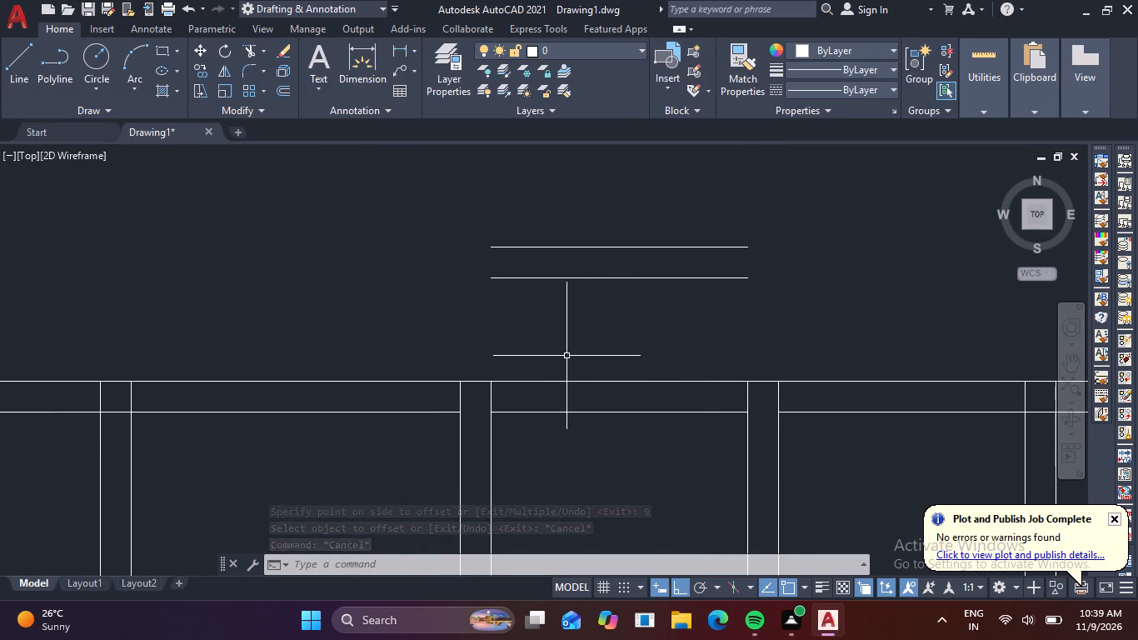
key(f)
key(space)
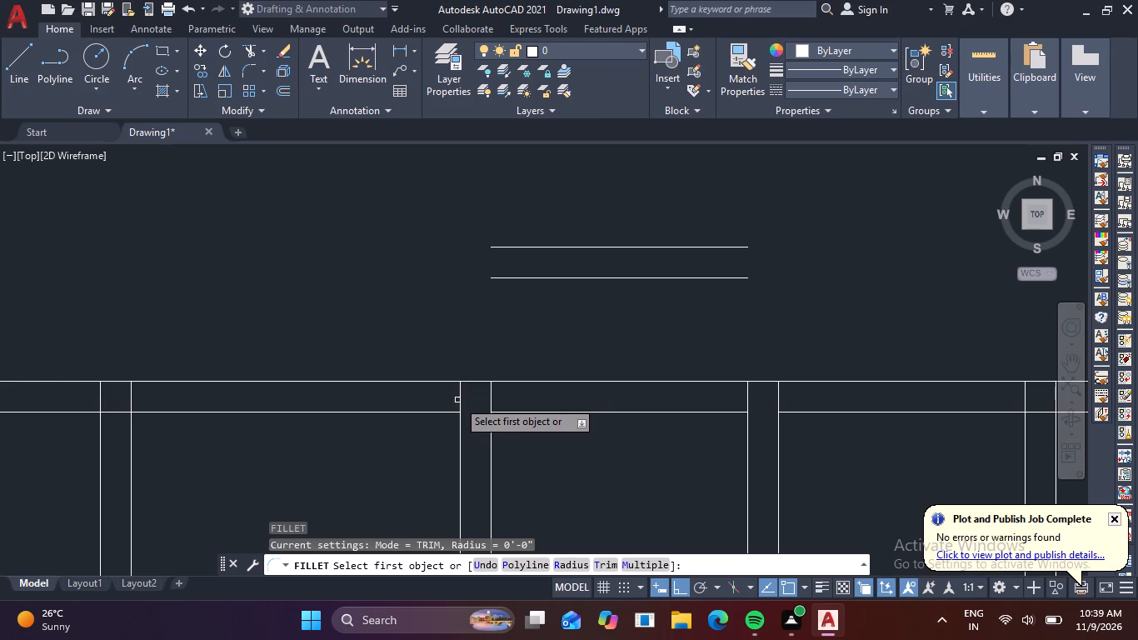
click(461, 398)
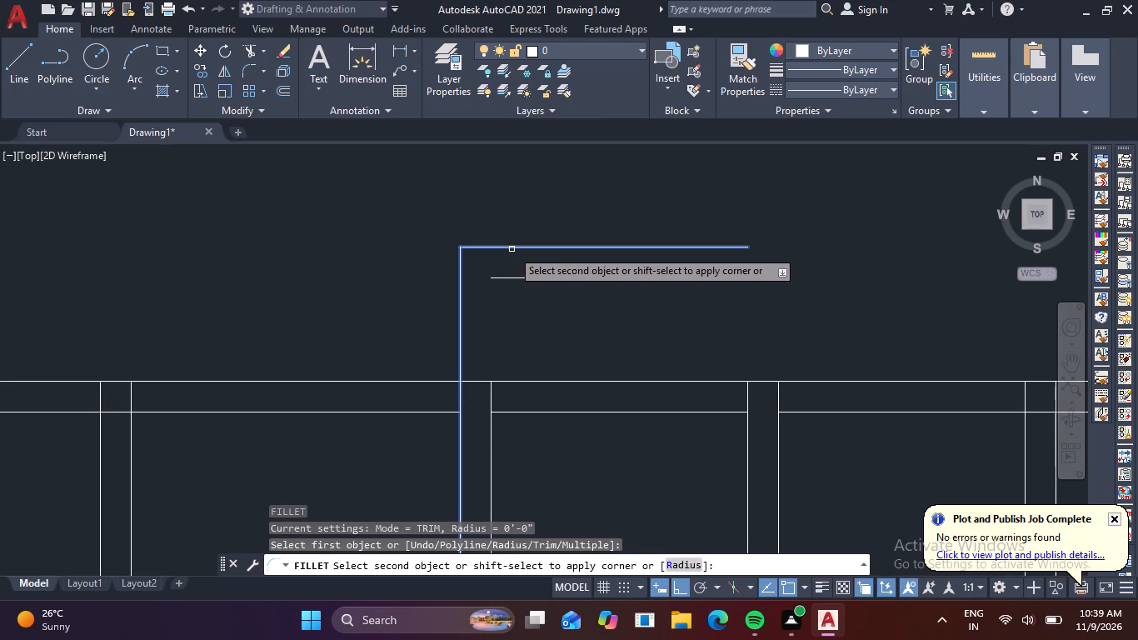
click(512, 249)
key(space)
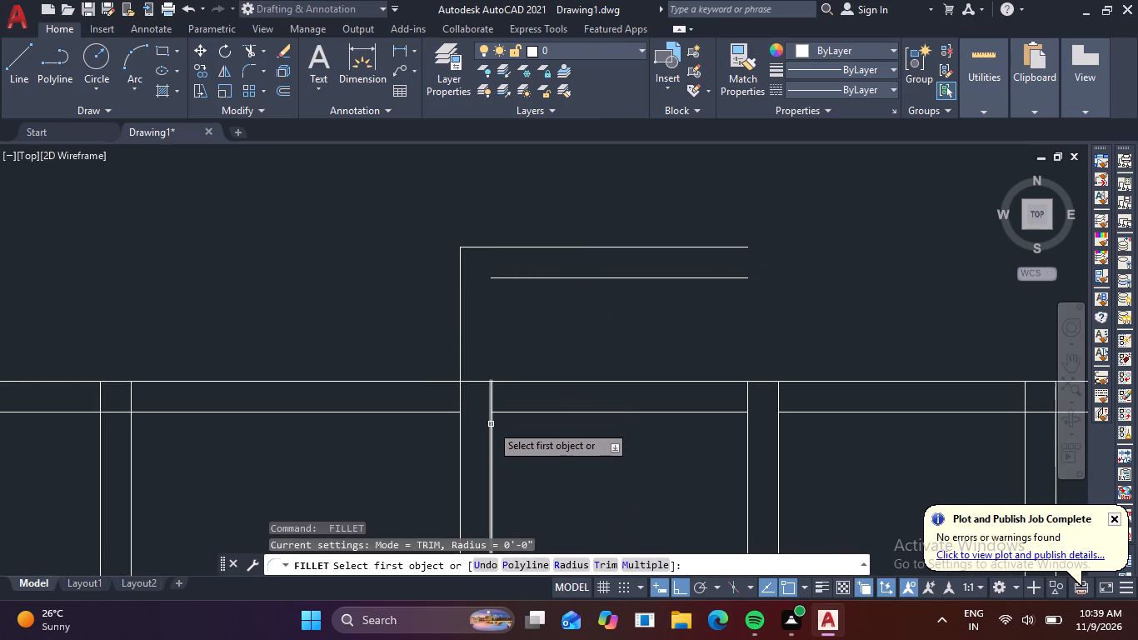
click(492, 426)
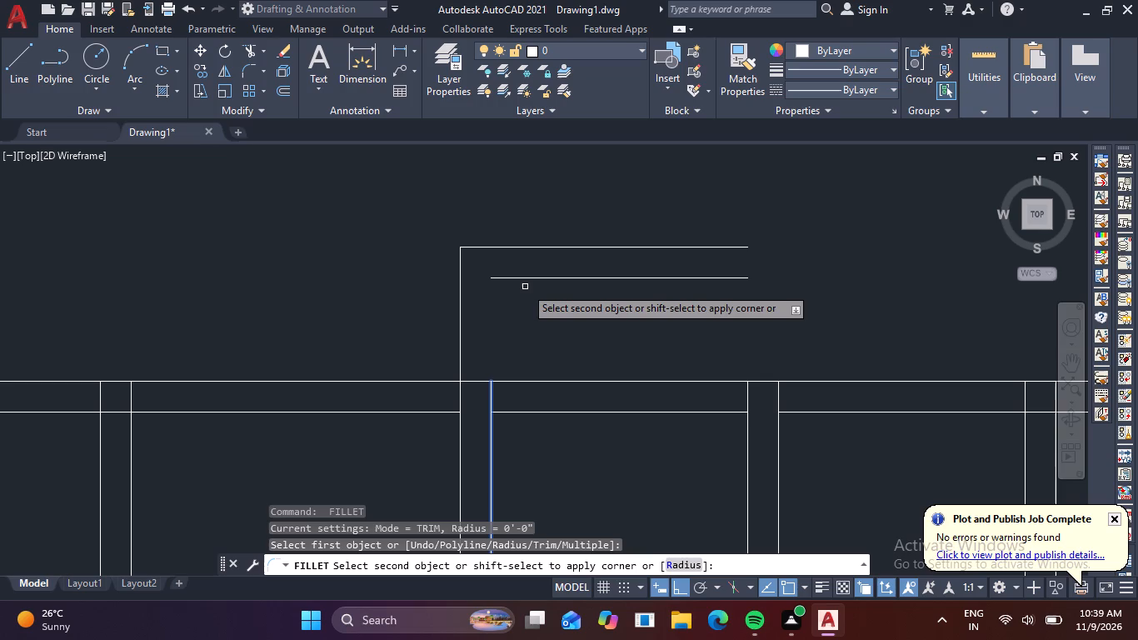
click(536, 279)
Fillet the inner and outer lines of the 6'3" bay's east wall to the matching lines of its northern projection.
key(space)
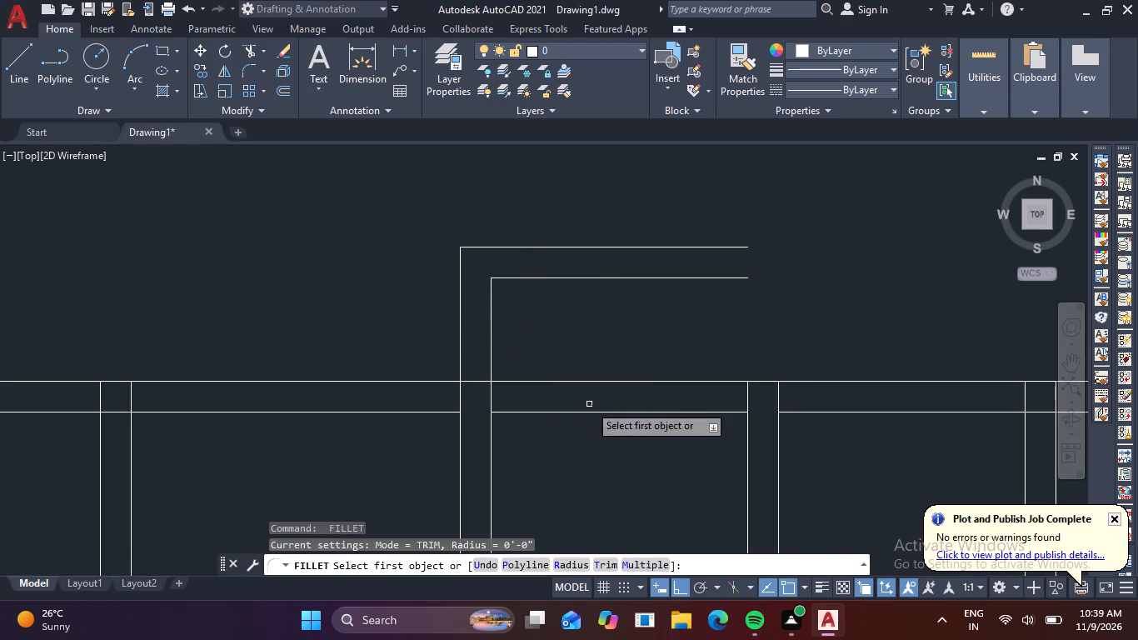
click(746, 403)
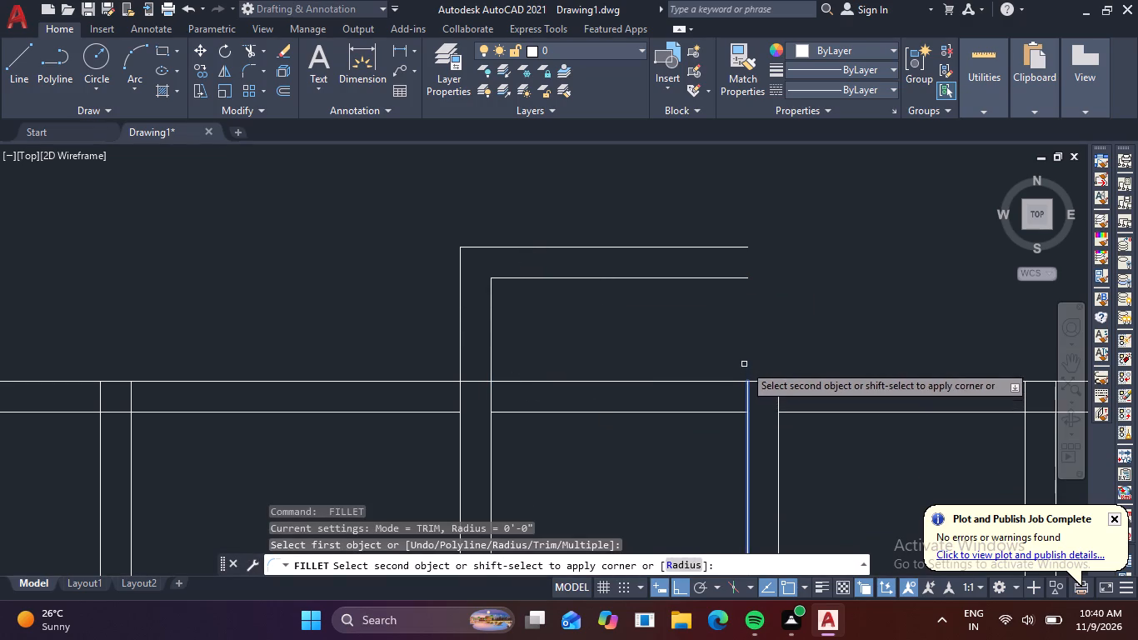
click(731, 281)
key(space)
click(776, 397)
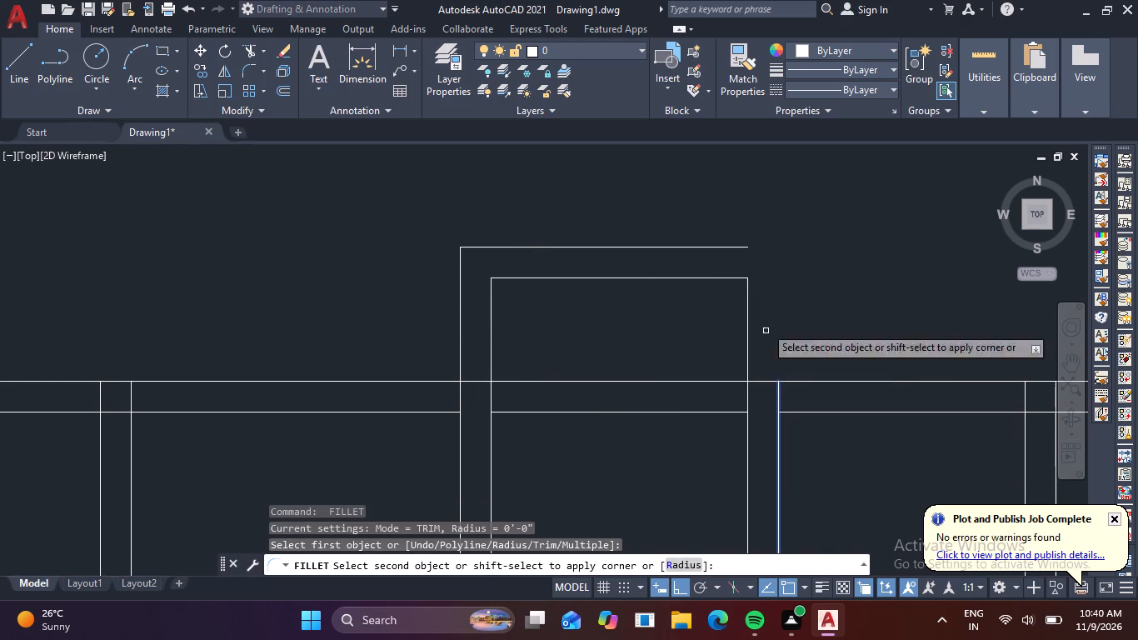
click(741, 246)
scroll(964, 260, down, 4)
middle_drag(917, 332, 567, 333)
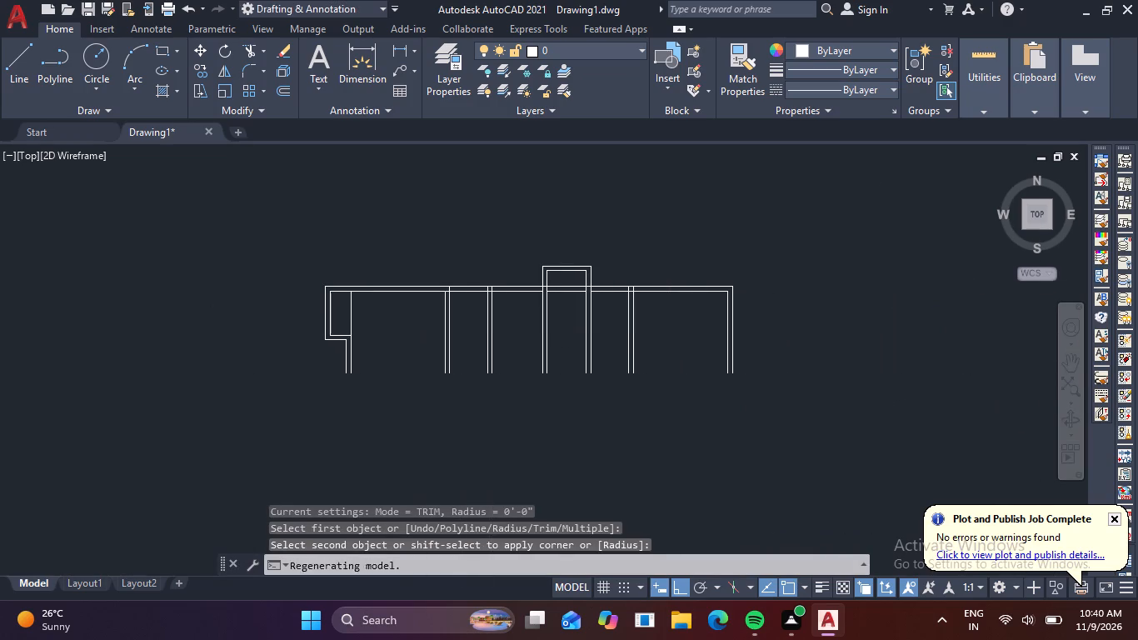
key(Escape)
key(Escape)
Trim the overlapping wall lines where the westernmost full partition meets the north wall, opening the junction between them.
key(t)
key(r)
key(space)
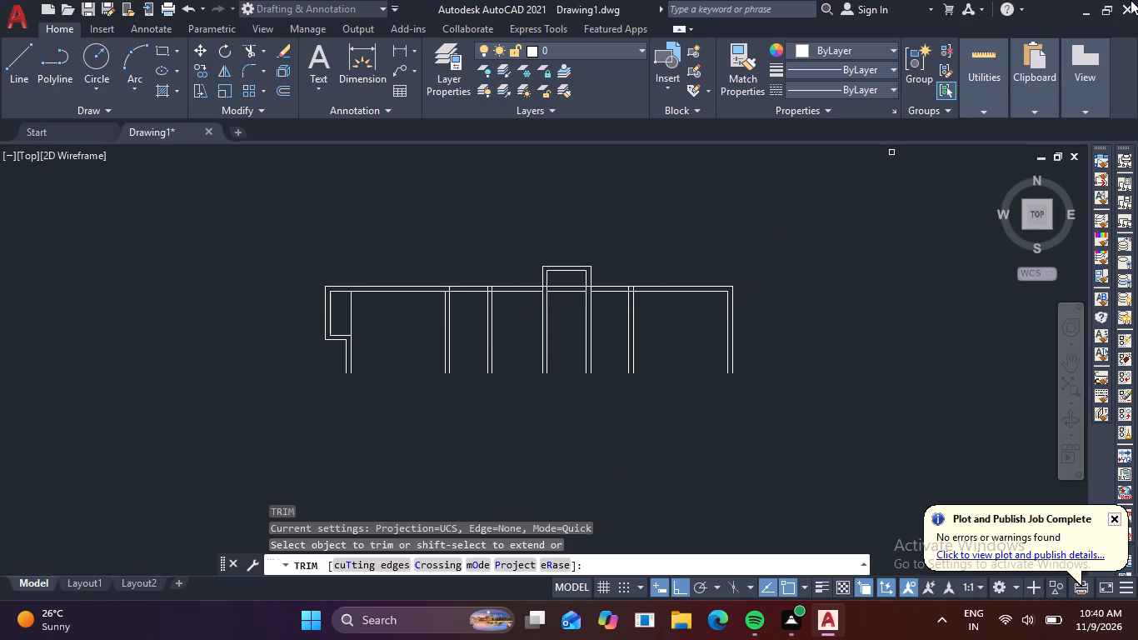
scroll(414, 272, up, 5)
middle_drag(573, 419, 571, 419)
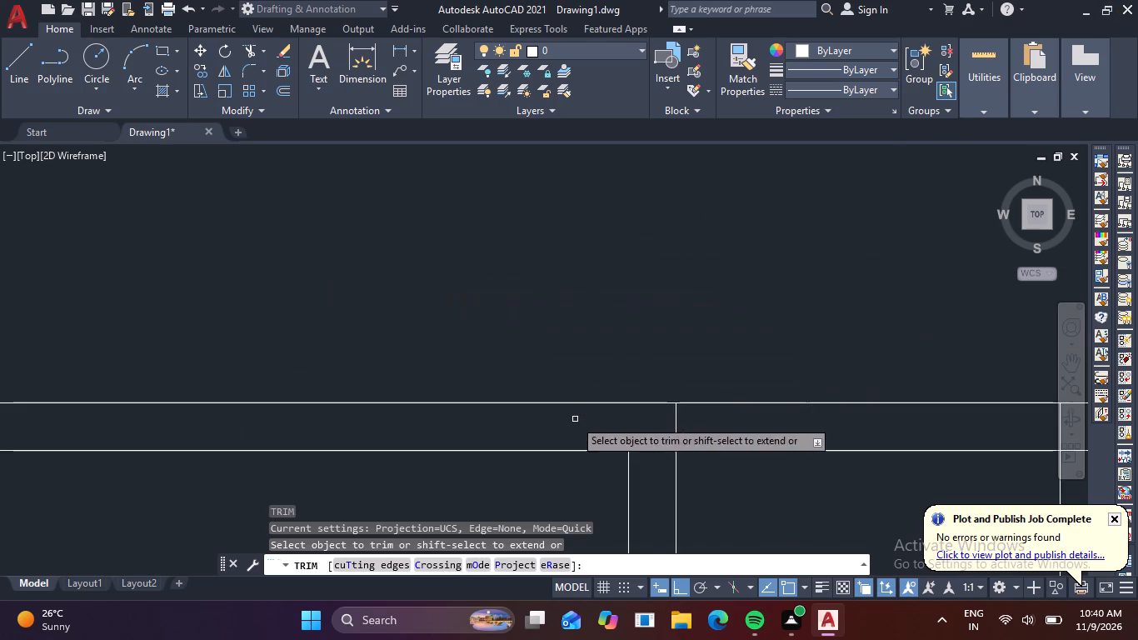
middle_drag(571, 419, 385, 224)
scroll(476, 249, up, 1)
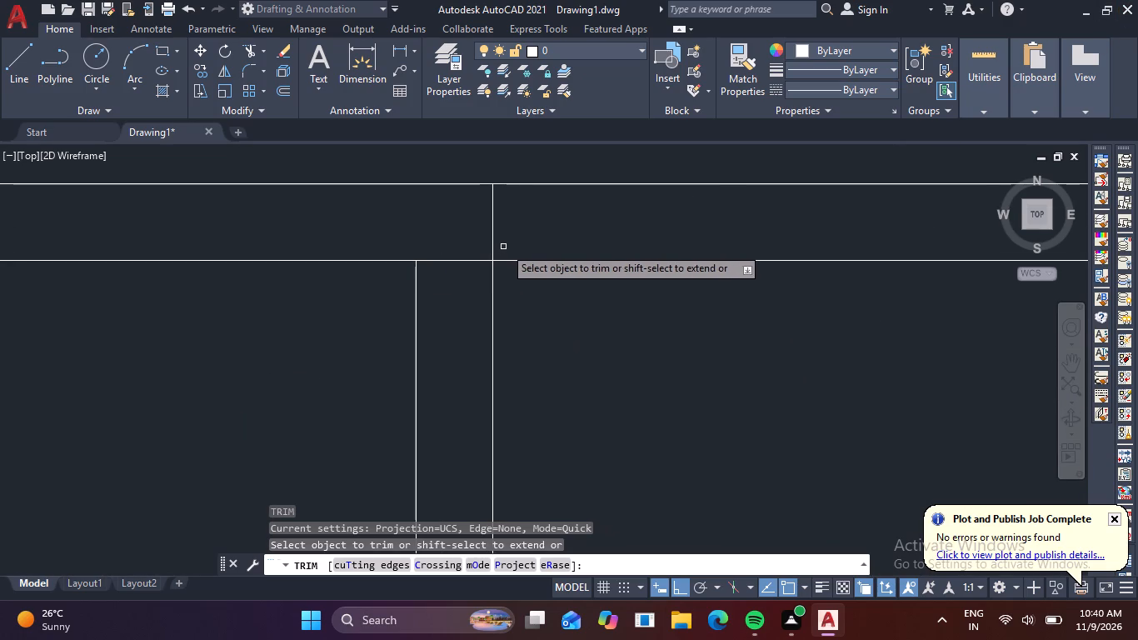
click(497, 228)
click(478, 234)
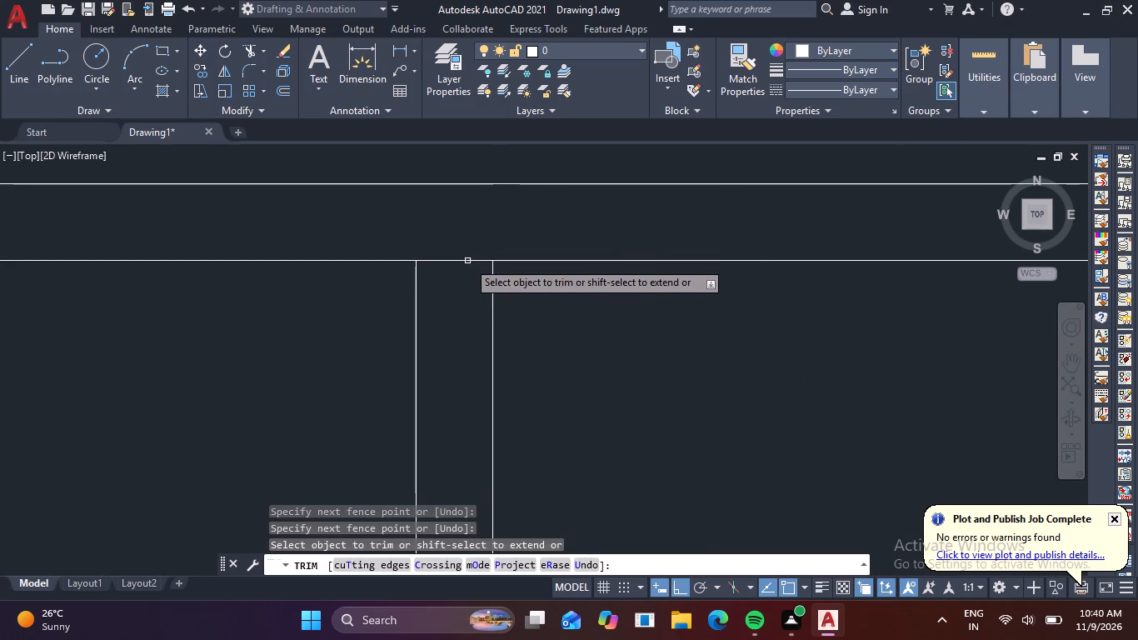
click(469, 257)
click(463, 277)
Trim the partition line stubs inside the north wall's thickness at the next partitions west and east of the 6'3" bay.
scroll(472, 271, down, 4)
scroll(580, 264, up, 3)
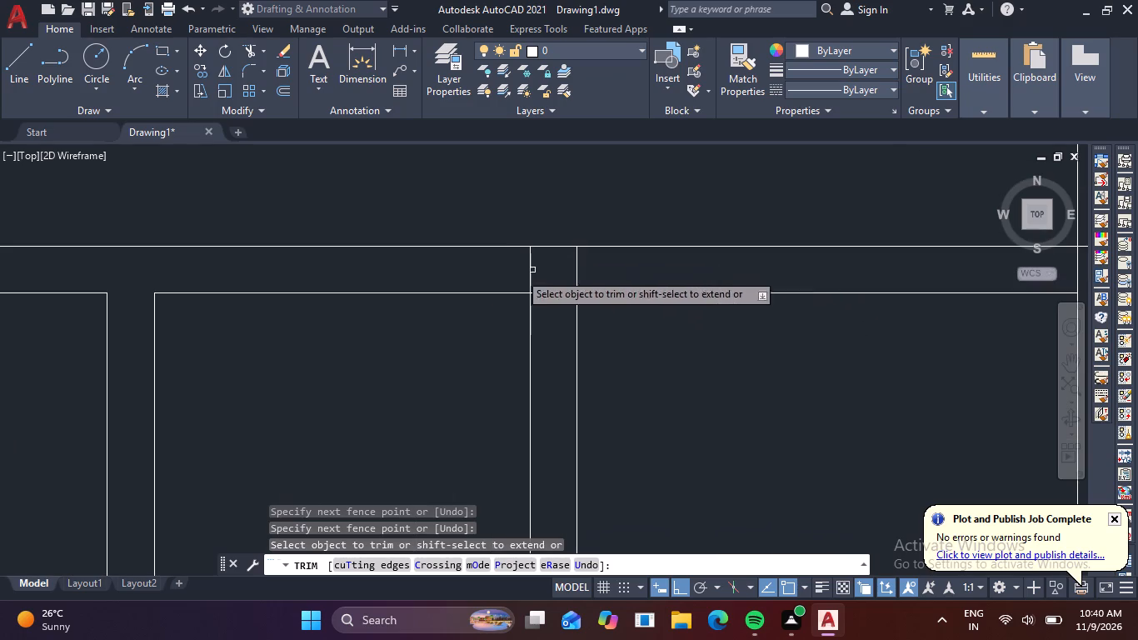
click(493, 262)
click(601, 271)
scroll(609, 267, down, 3)
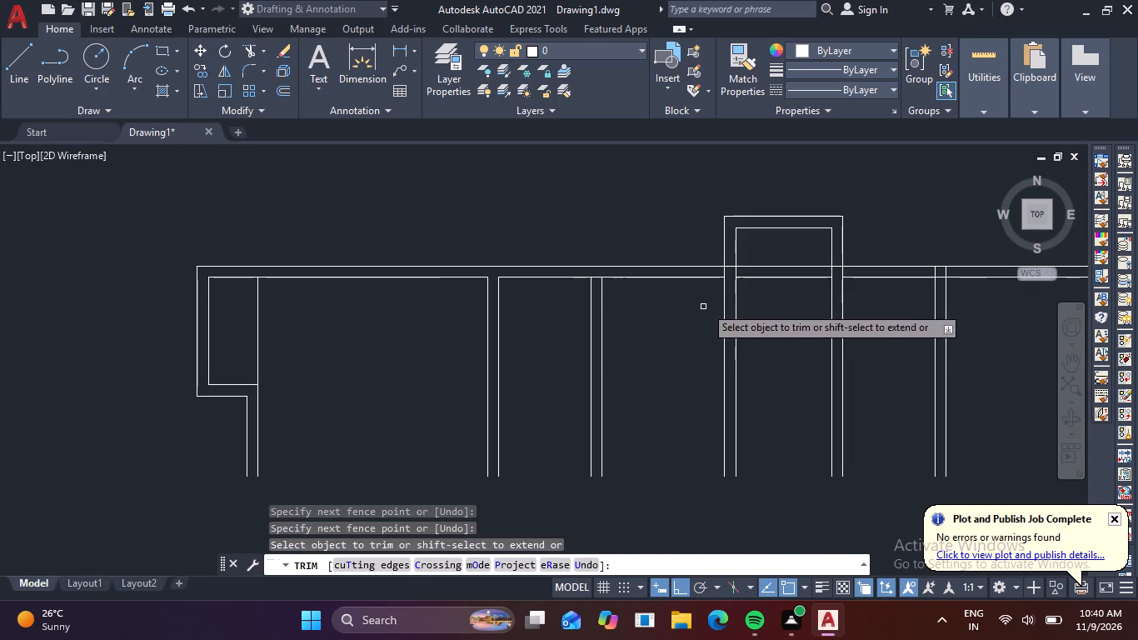
middle_drag(711, 304, 476, 302)
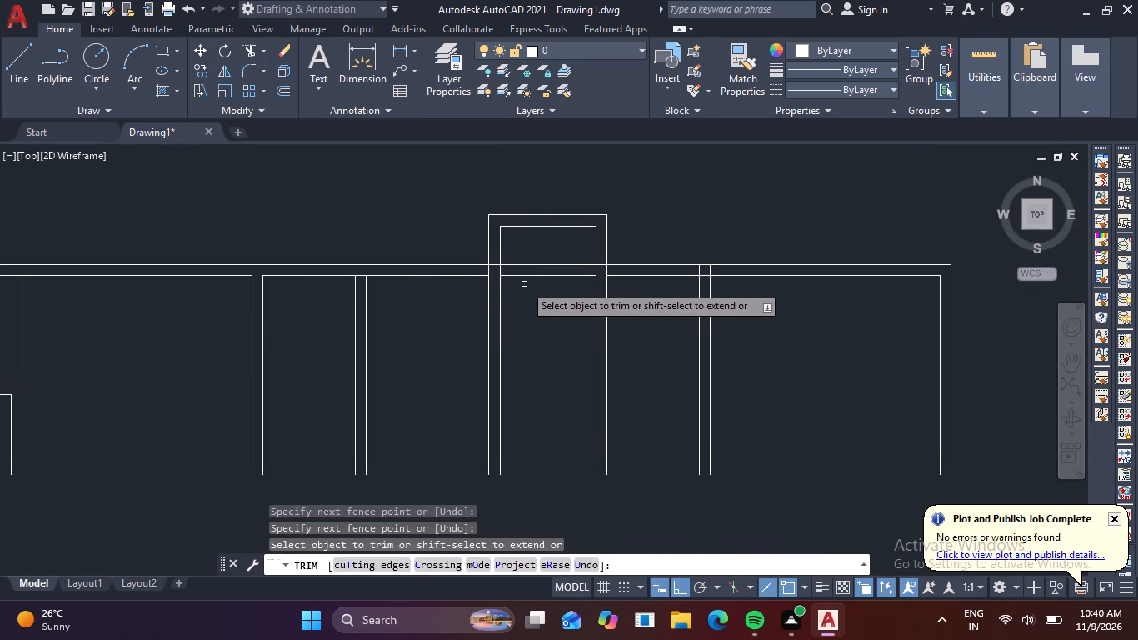
scroll(548, 279, down, 3)
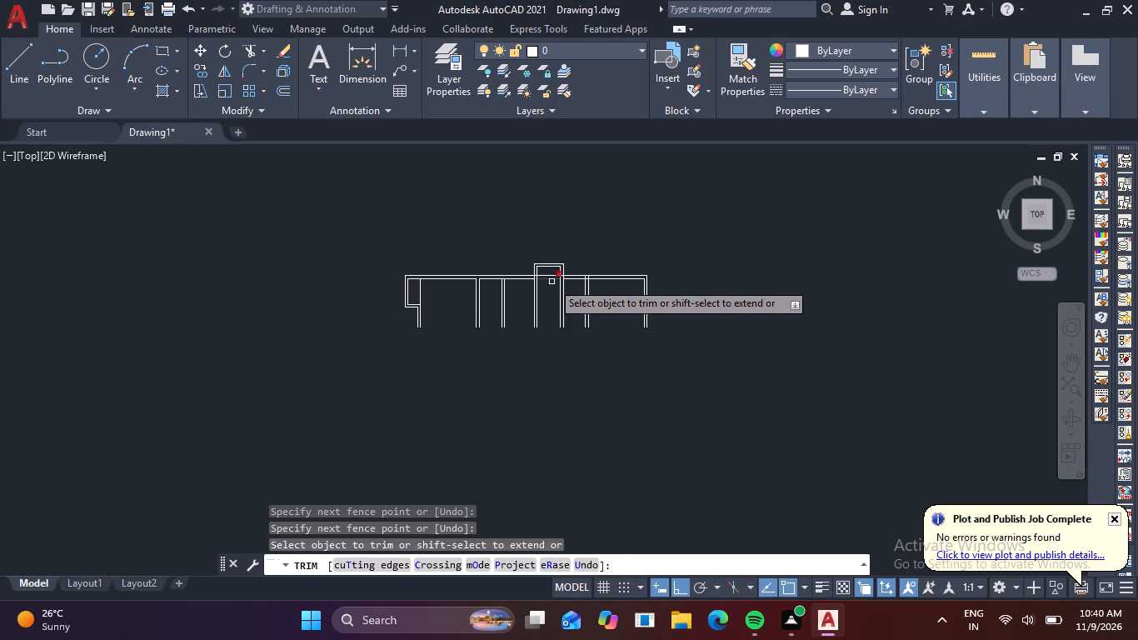
scroll(587, 285, up, 5)
scroll(391, 237, down, 1)
middle_drag(408, 262, 421, 307)
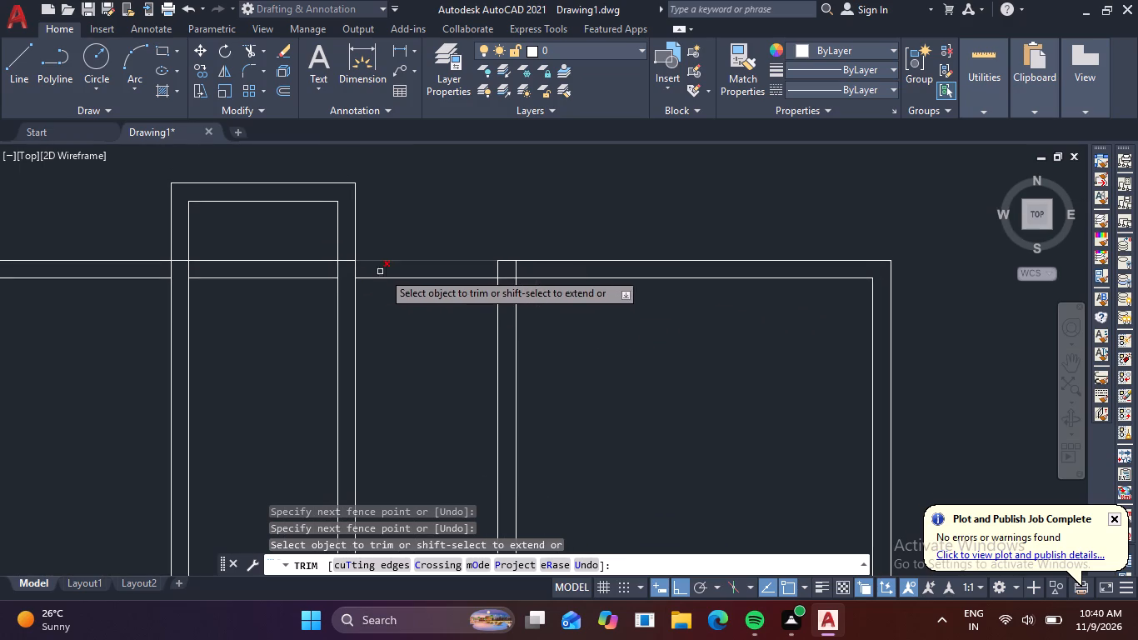
scroll(449, 259, up, 2)
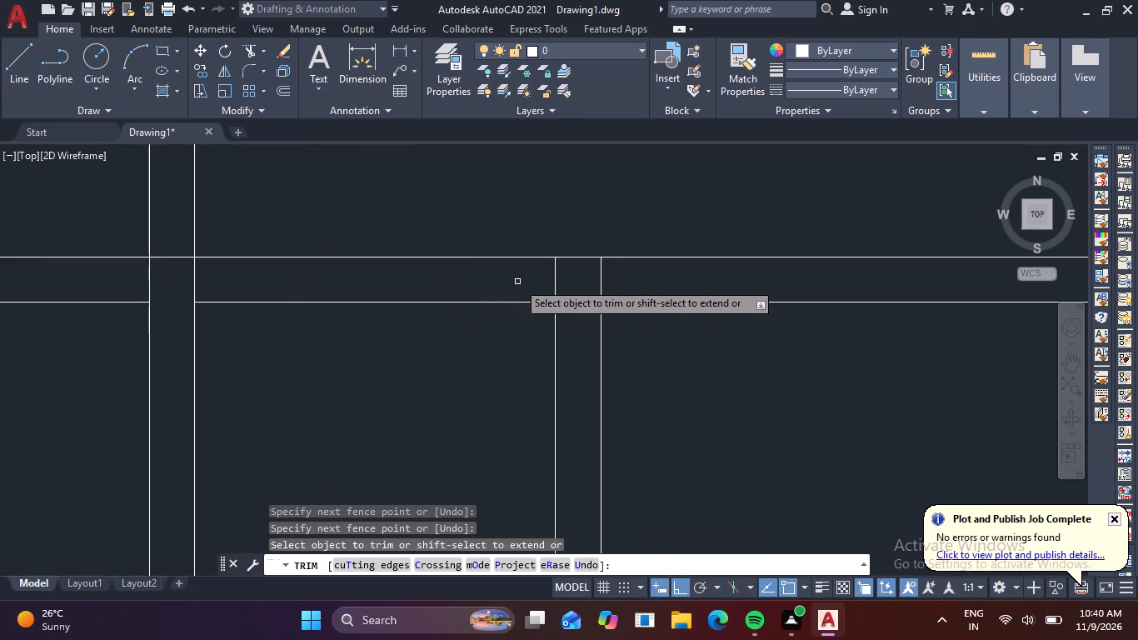
drag(520, 284, 528, 281)
click(619, 286)
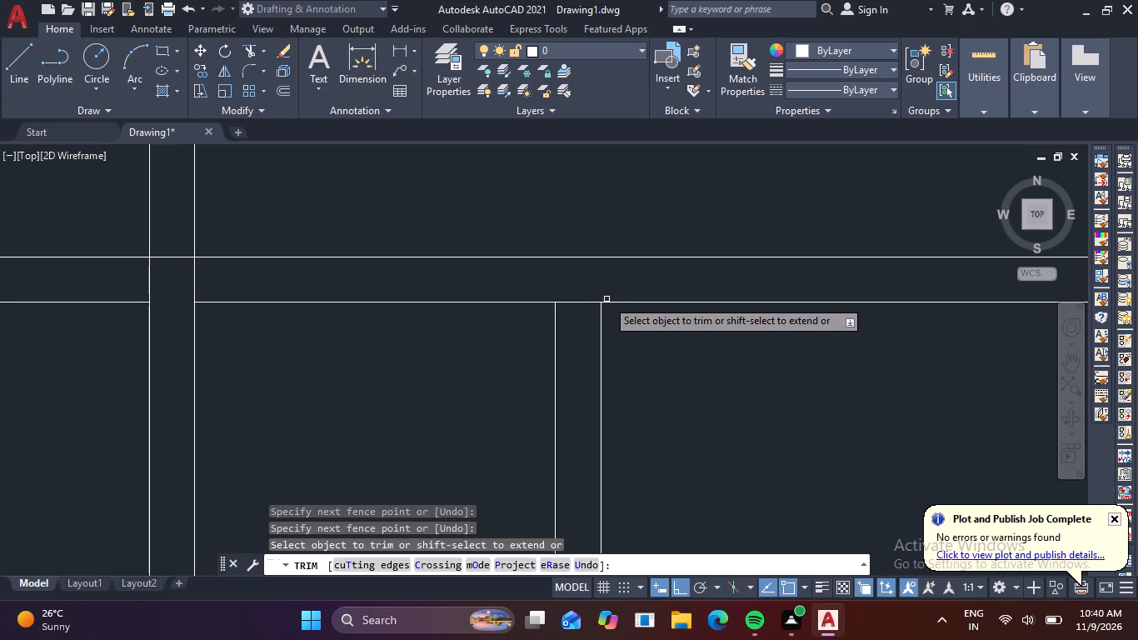
key(Escape)
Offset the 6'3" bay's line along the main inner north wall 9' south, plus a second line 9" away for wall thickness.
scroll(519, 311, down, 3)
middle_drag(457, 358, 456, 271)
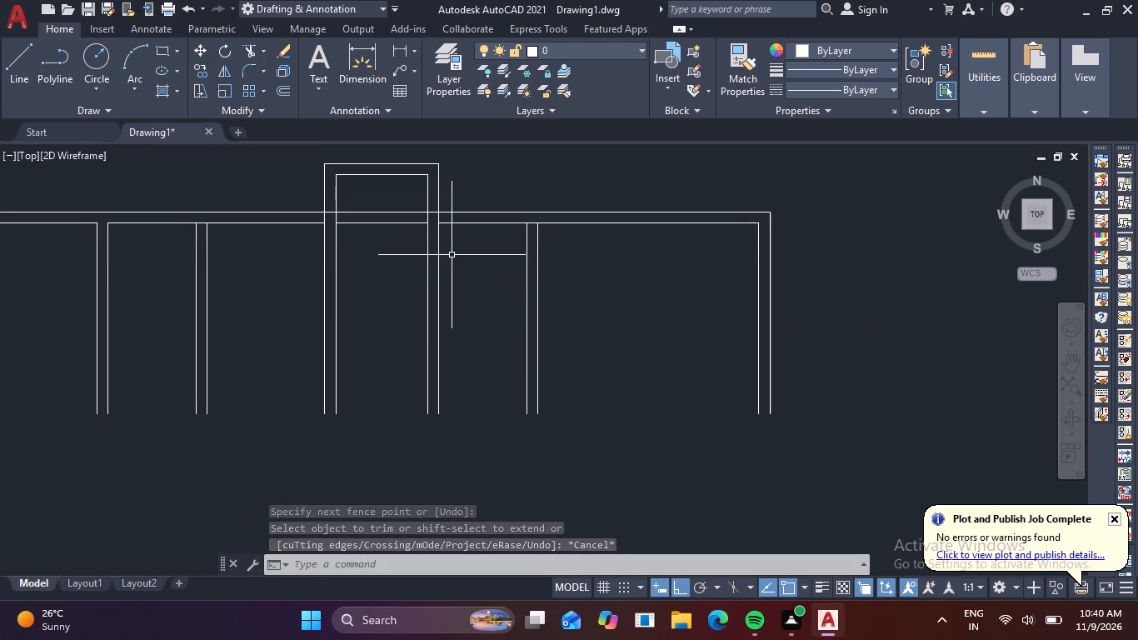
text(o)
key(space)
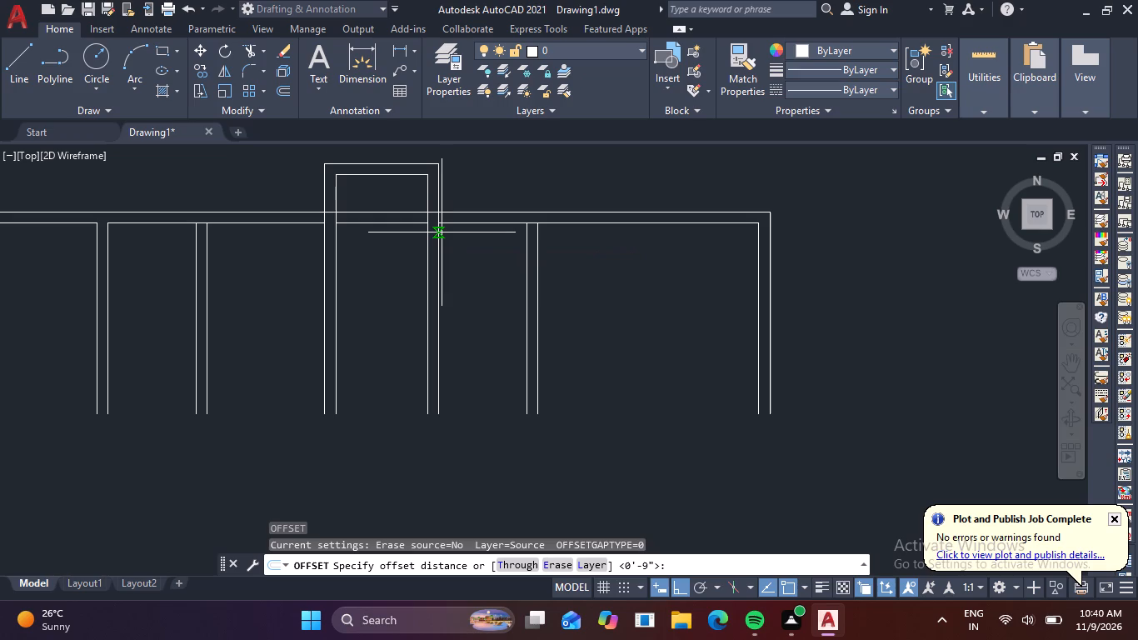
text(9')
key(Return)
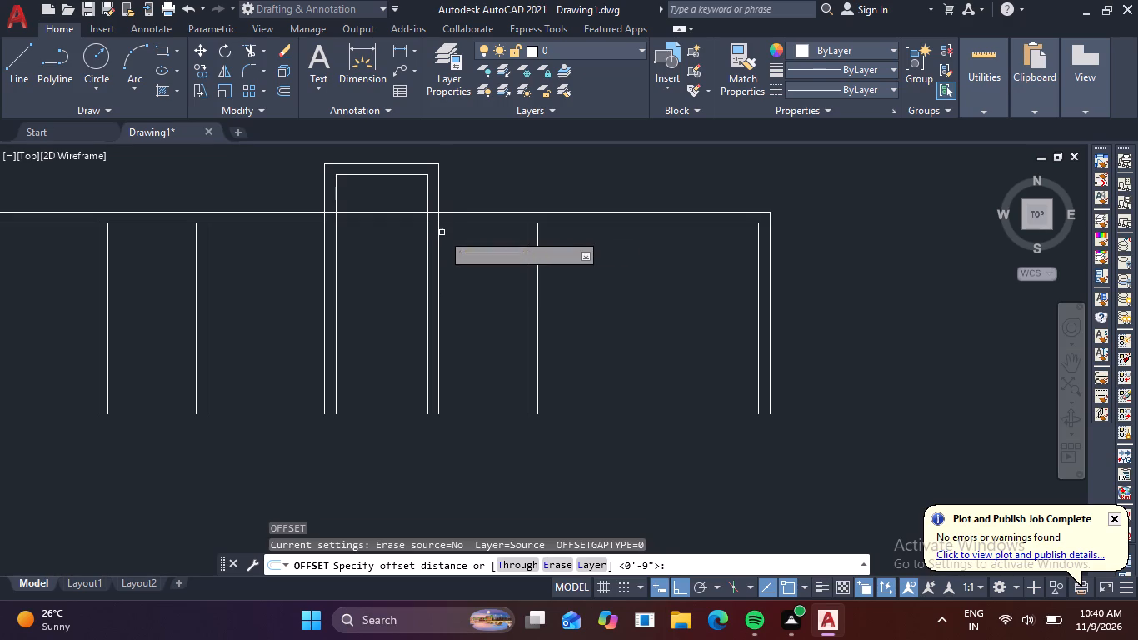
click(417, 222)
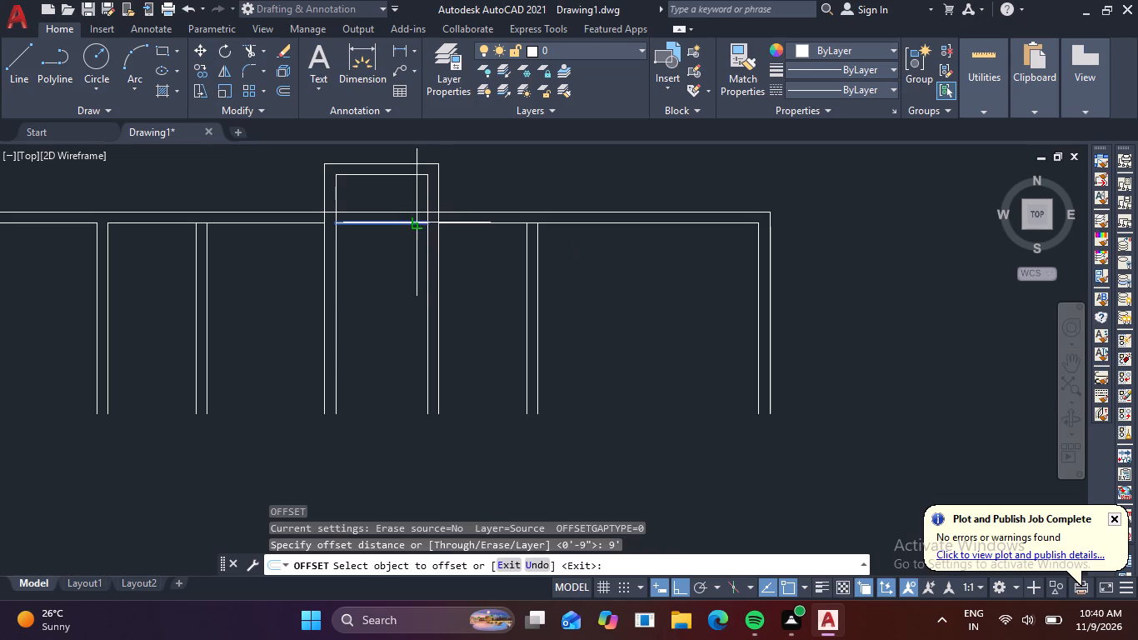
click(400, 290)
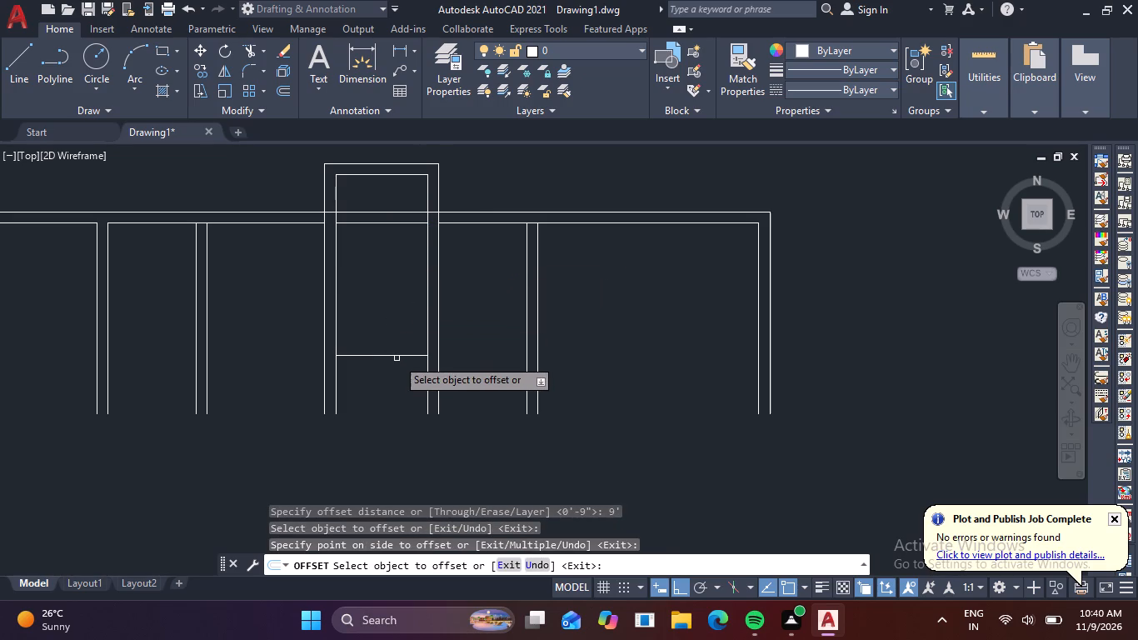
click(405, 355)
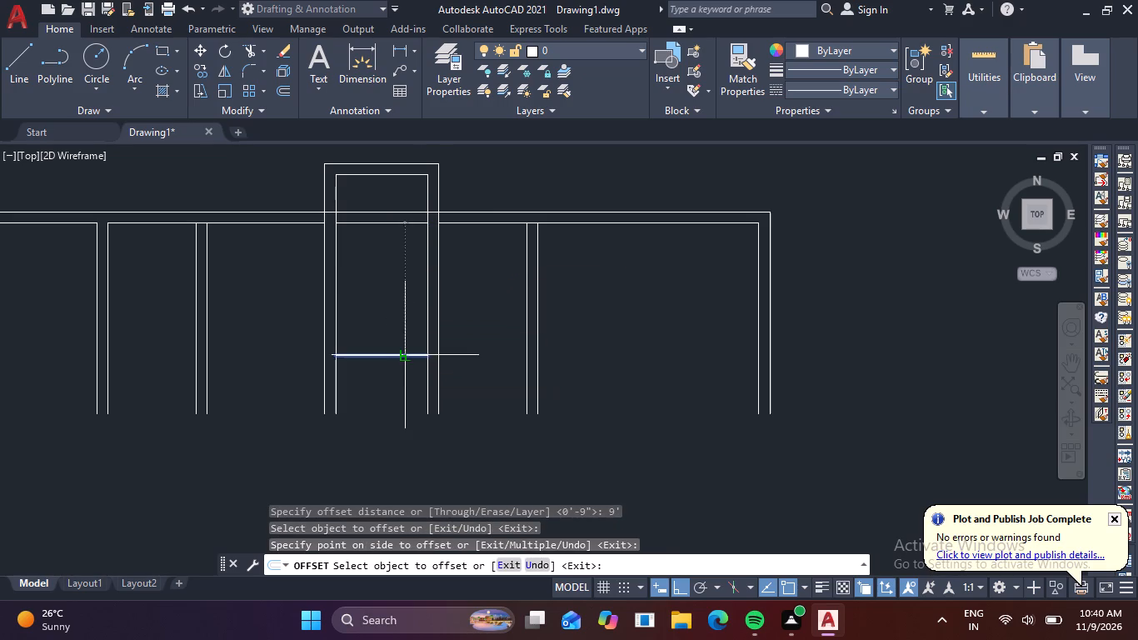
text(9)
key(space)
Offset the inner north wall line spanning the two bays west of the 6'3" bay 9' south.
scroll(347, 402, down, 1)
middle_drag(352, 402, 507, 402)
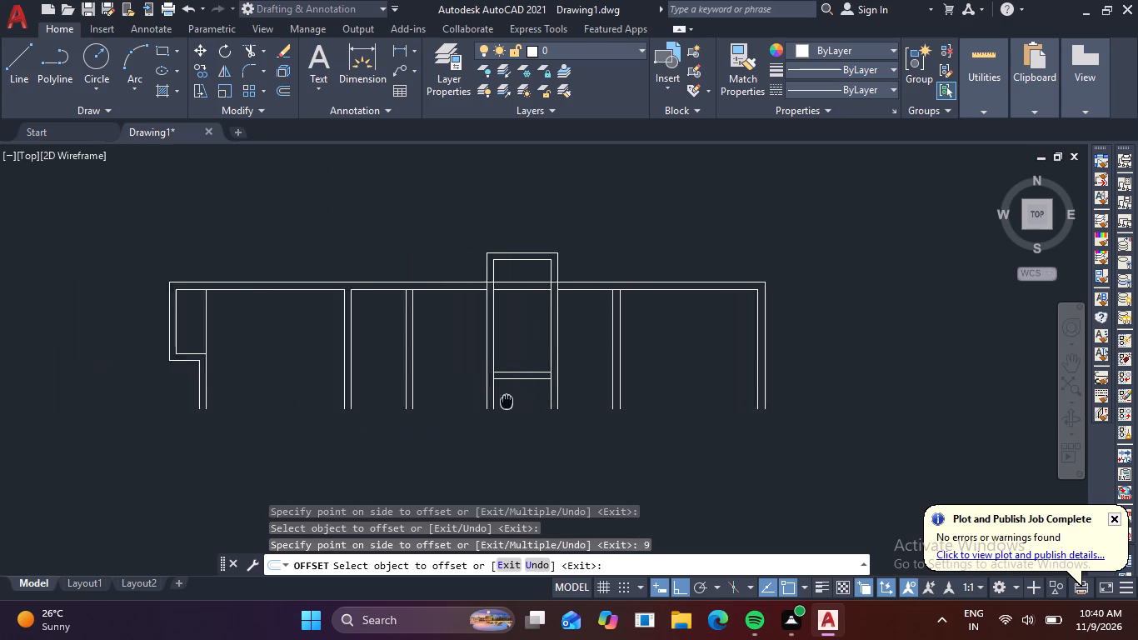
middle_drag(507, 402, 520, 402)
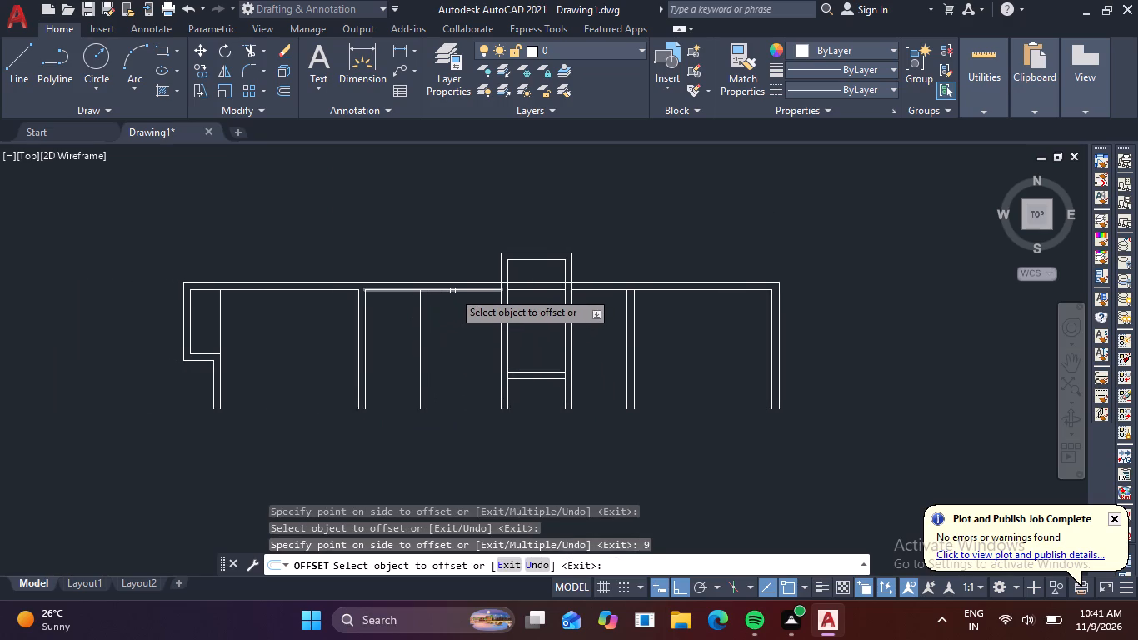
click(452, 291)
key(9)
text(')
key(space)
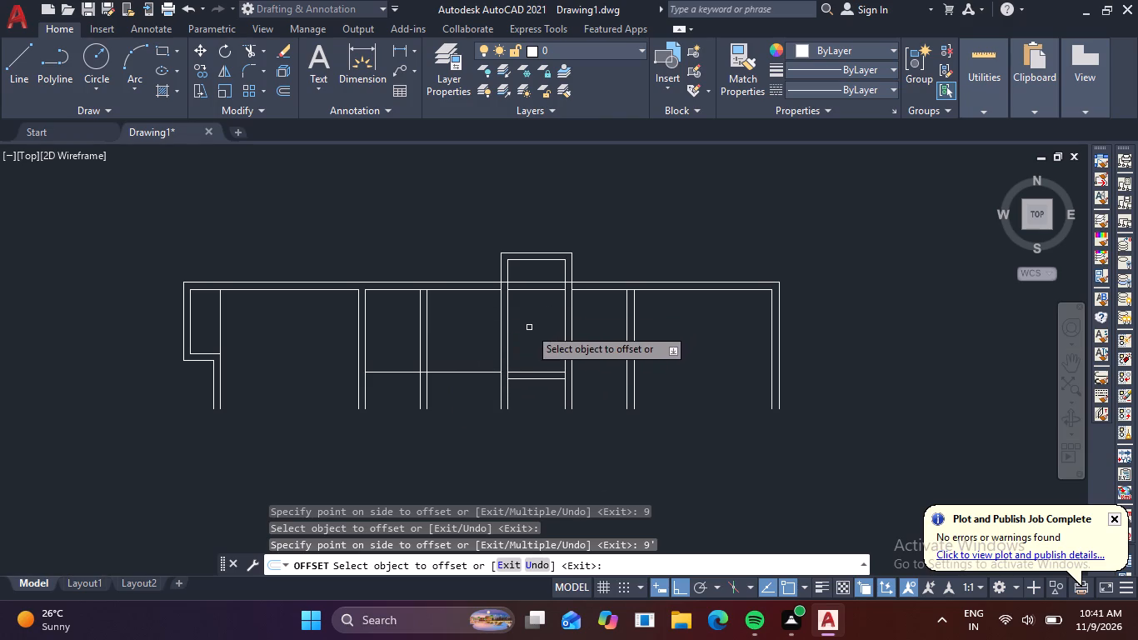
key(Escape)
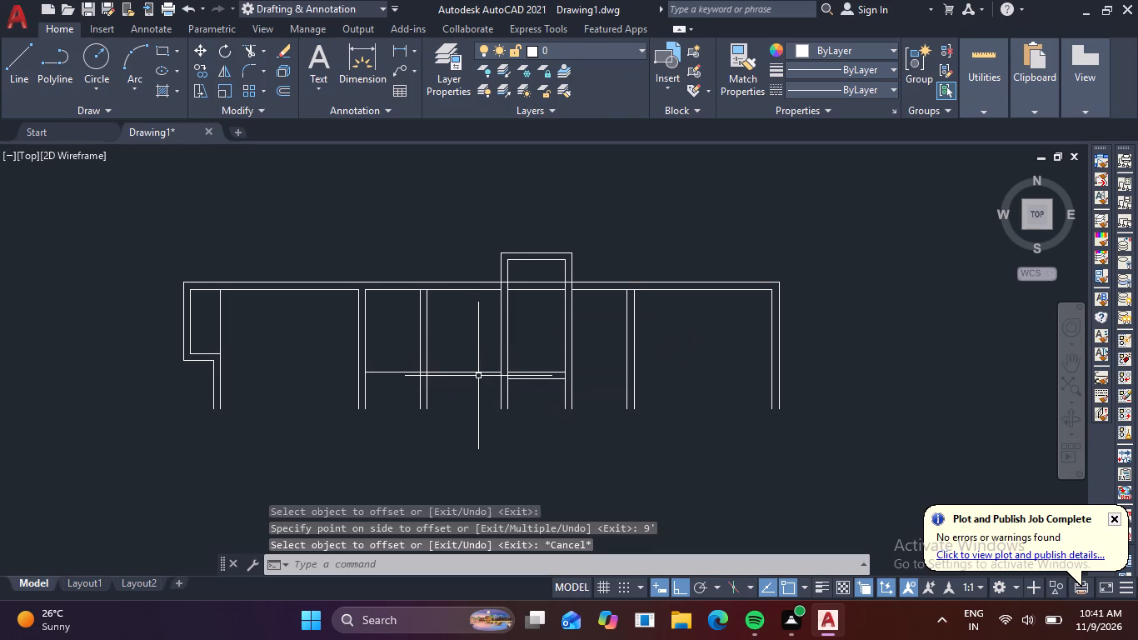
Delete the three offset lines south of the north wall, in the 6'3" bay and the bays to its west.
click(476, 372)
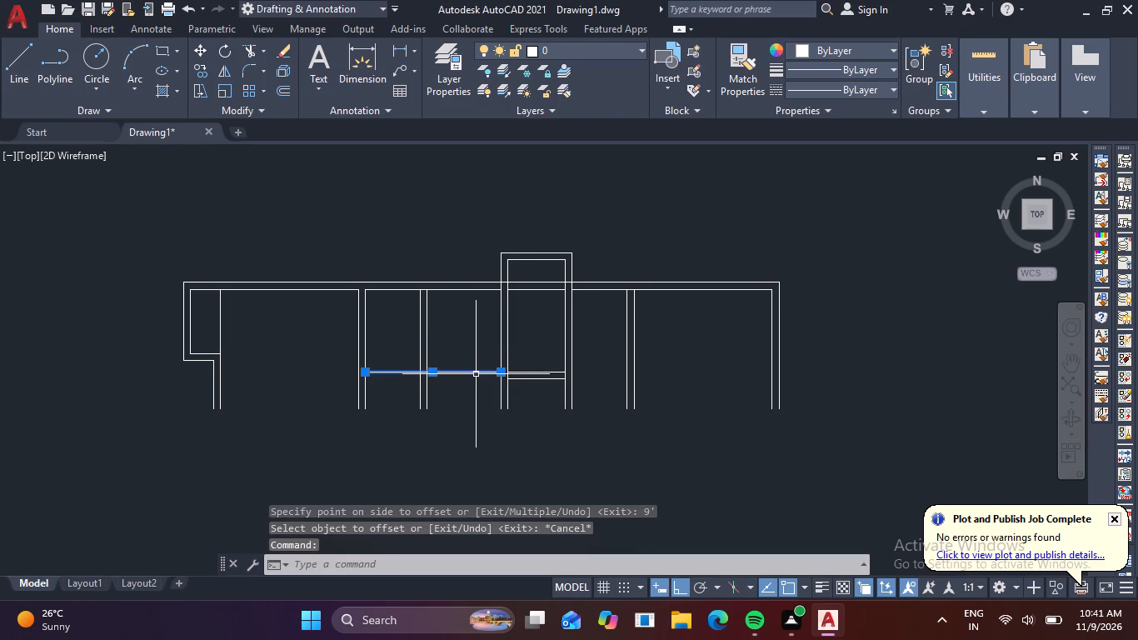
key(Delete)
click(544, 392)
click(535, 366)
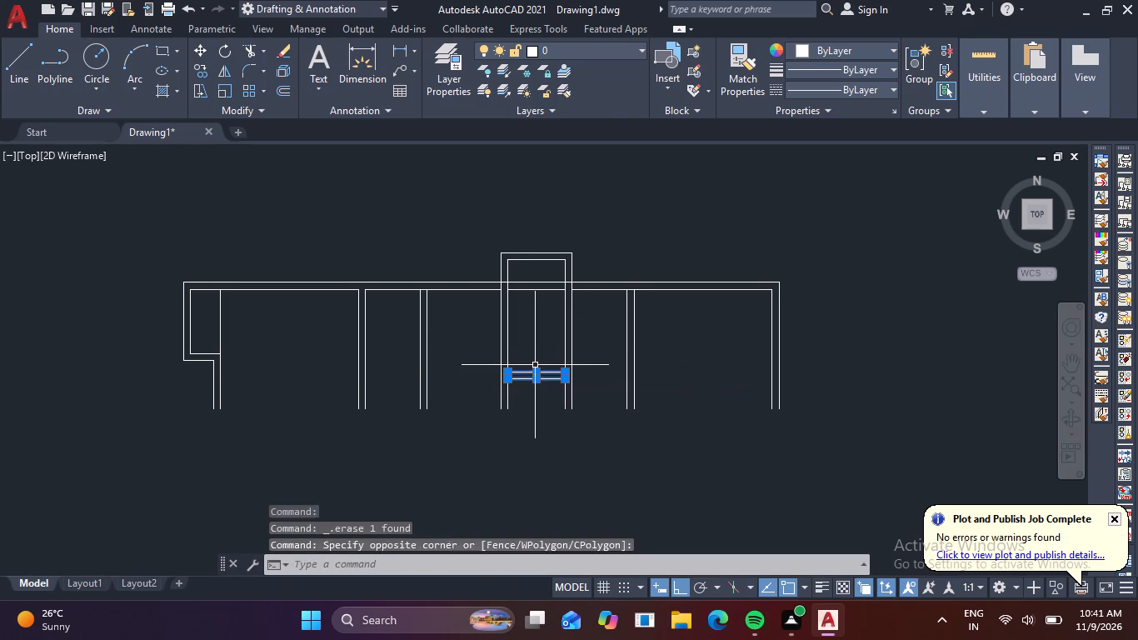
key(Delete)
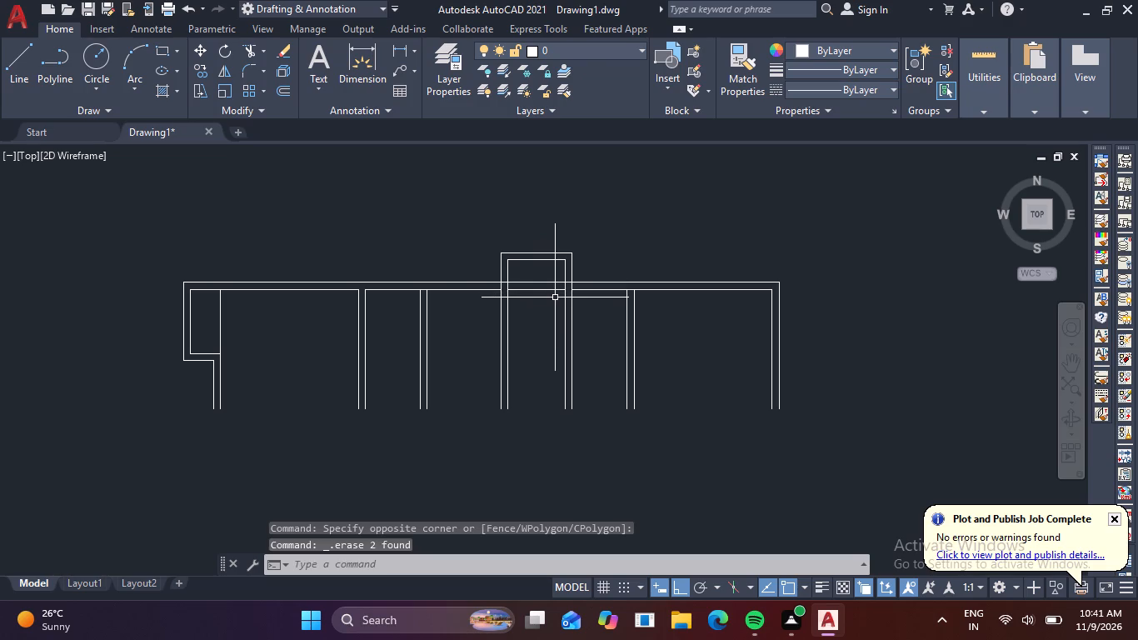
Offset the inner north line of the 6'3" bay's projection 9' south.
key(o)
key(space)
key(9)
key(apostrophe)
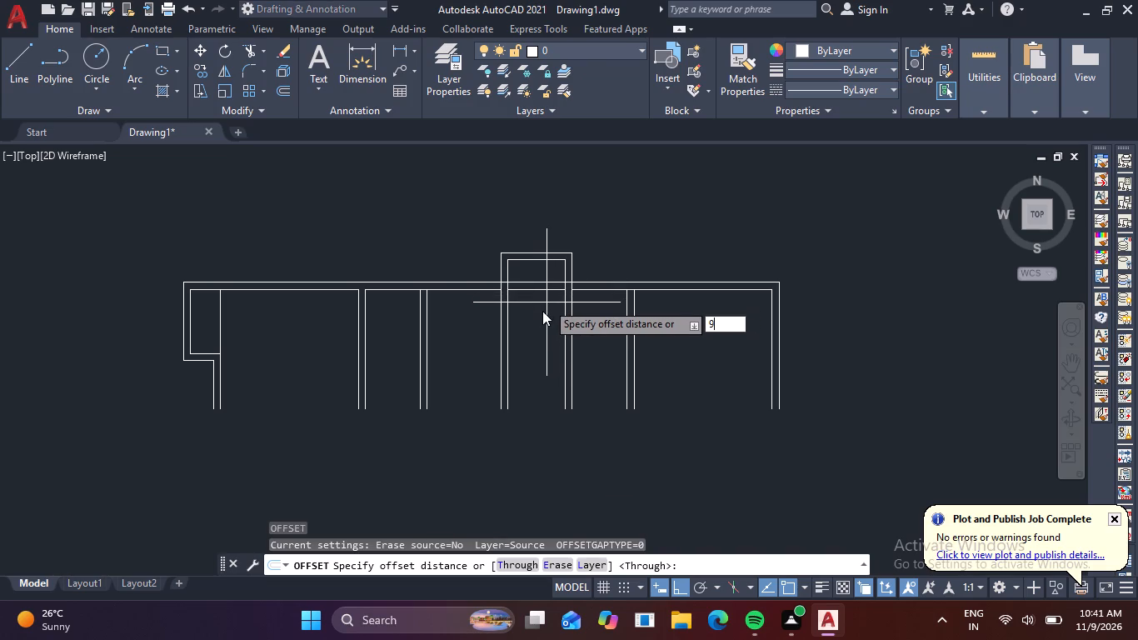
key(space)
click(549, 259)
click(543, 329)
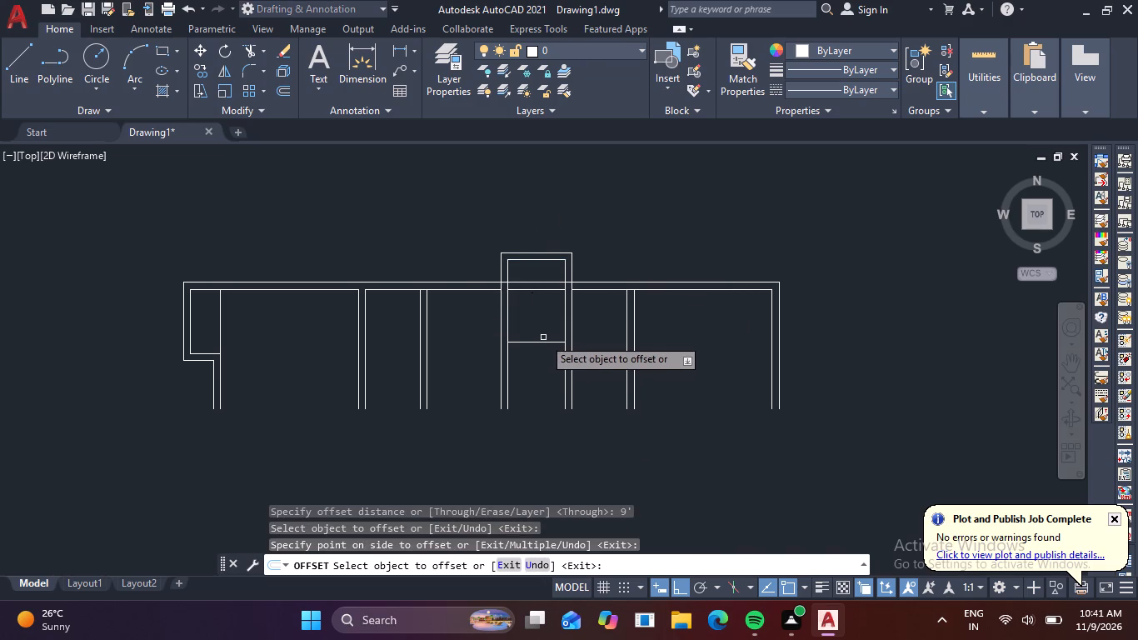
Offset the cross-wall line inside the 6'3" bay 9" south for the wall thickness.
click(546, 343)
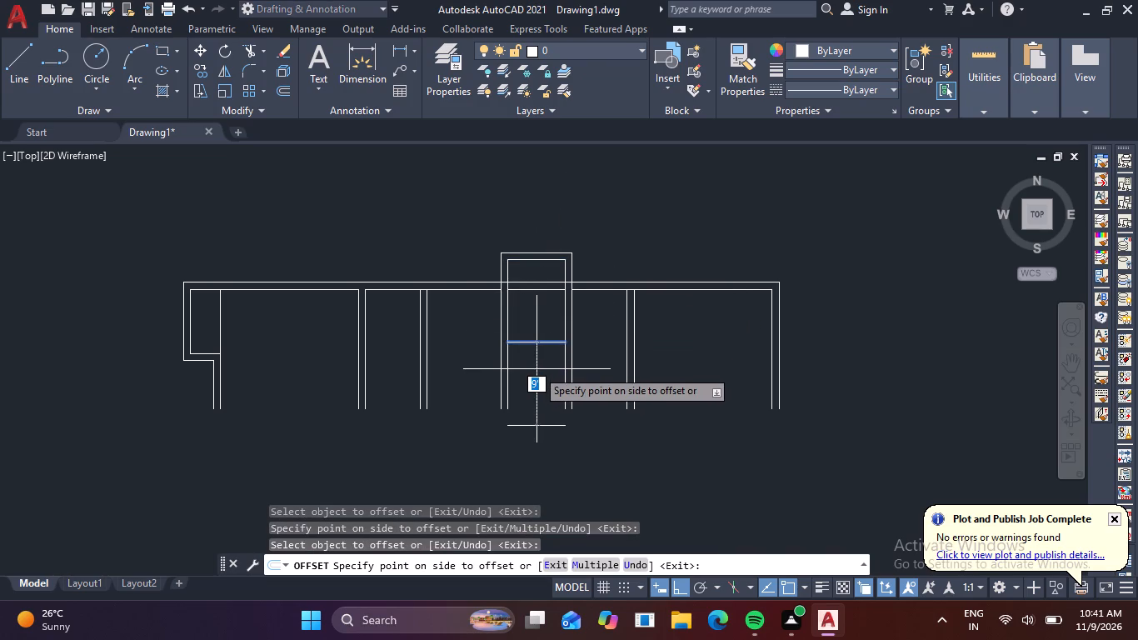
text(9)
key(space)
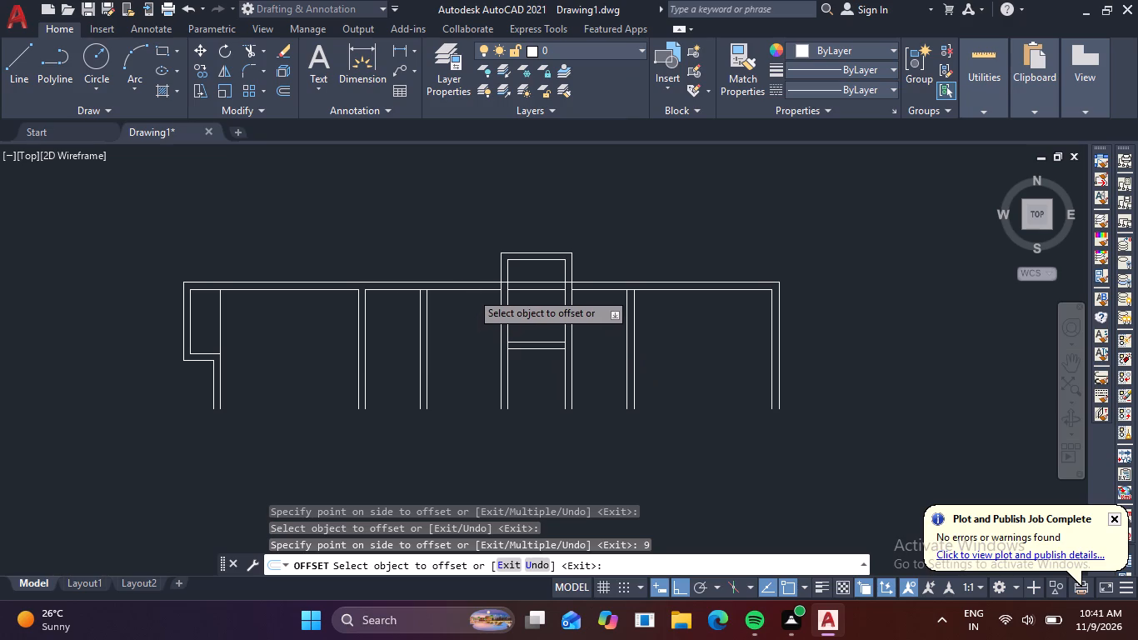
Offset the inner north wall line west of the 6'3" bay 9' south, plus a second line 9" away for wall thickness.
click(471, 292)
click(467, 349)
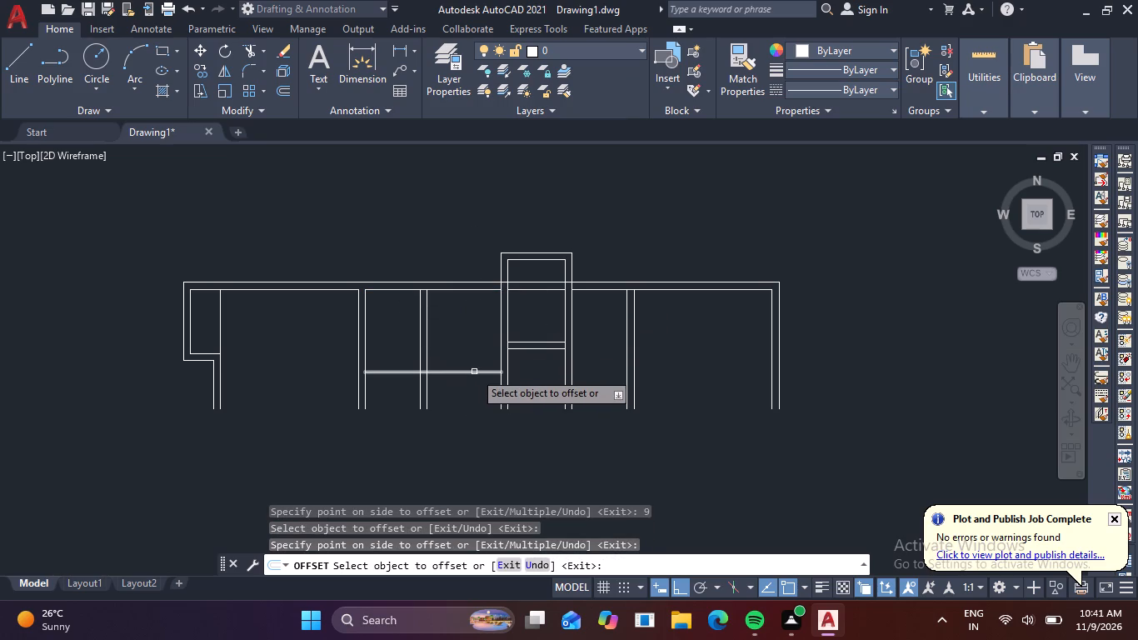
click(475, 373)
text(9)
key(space)
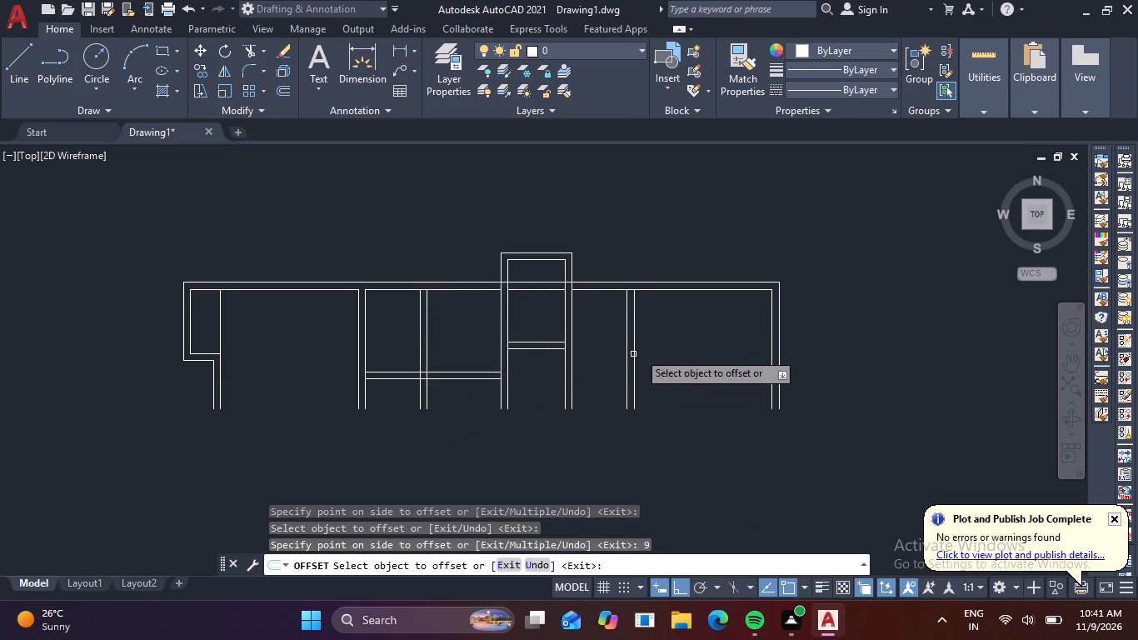
Offset the inner north wall line east of the 6'3" bay 9' south, plus a second line 9" away for wall thickness.
click(607, 289)
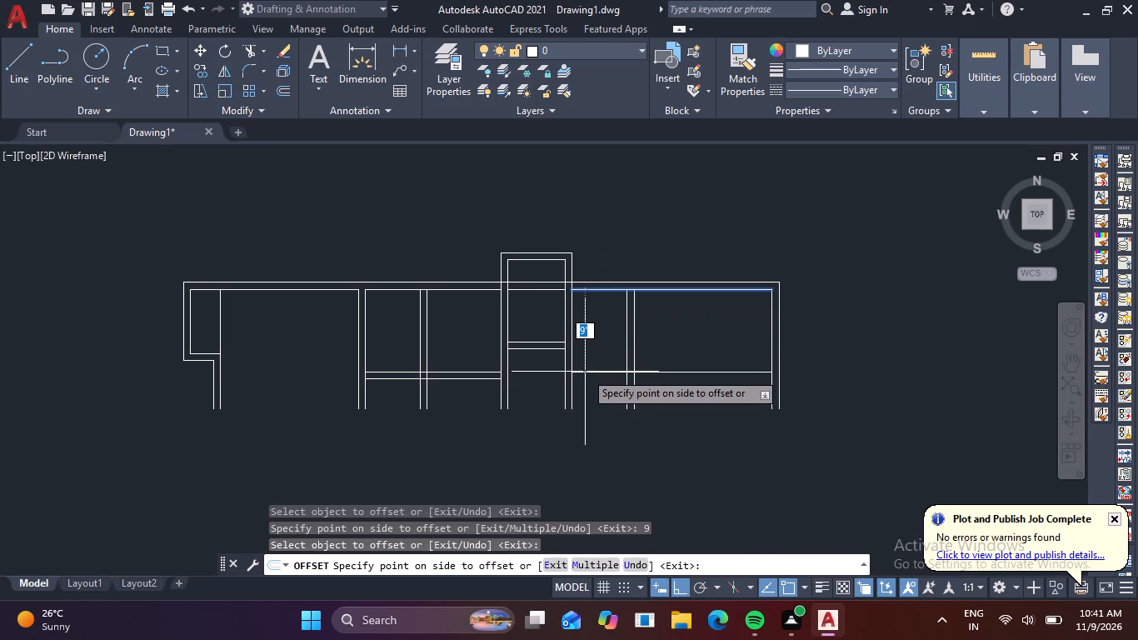
click(583, 372)
click(592, 372)
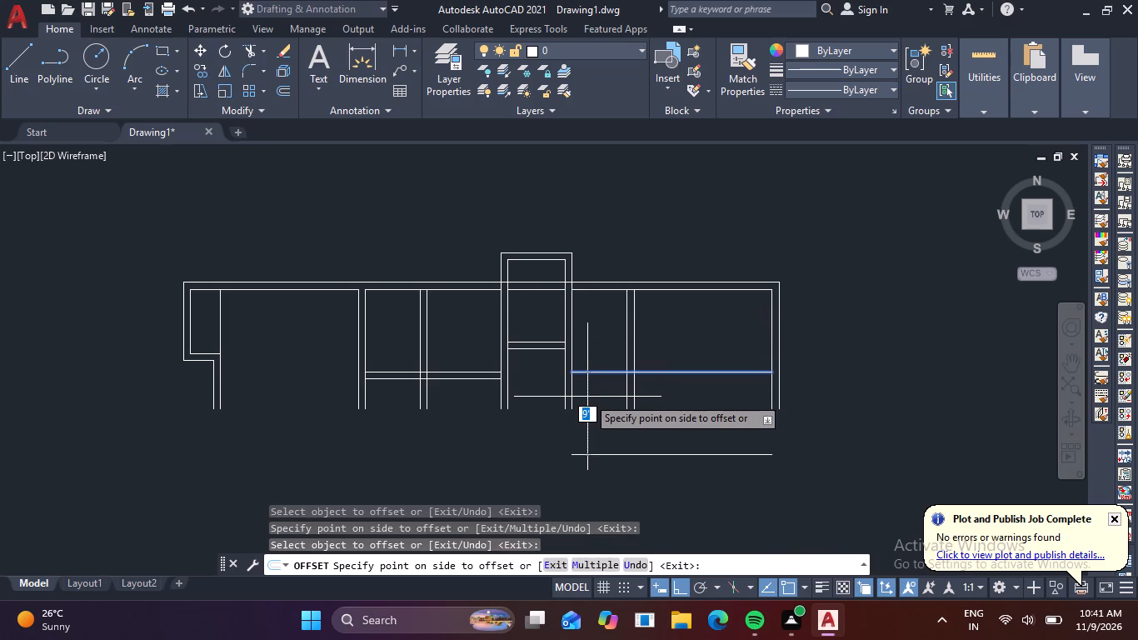
text(9)
key(space)
key(Escape)
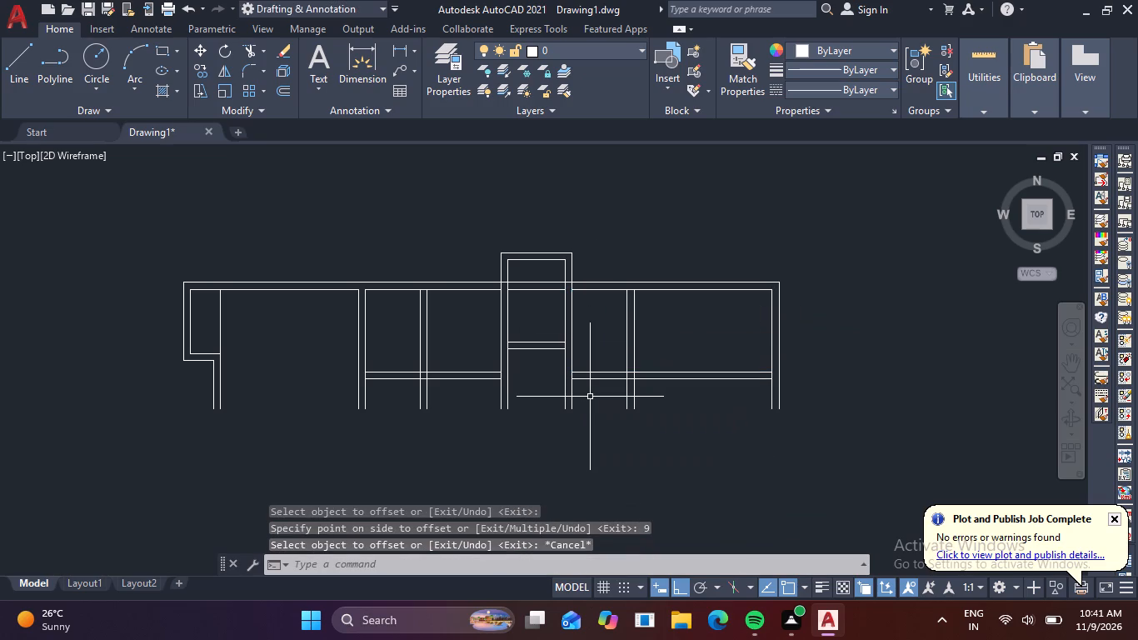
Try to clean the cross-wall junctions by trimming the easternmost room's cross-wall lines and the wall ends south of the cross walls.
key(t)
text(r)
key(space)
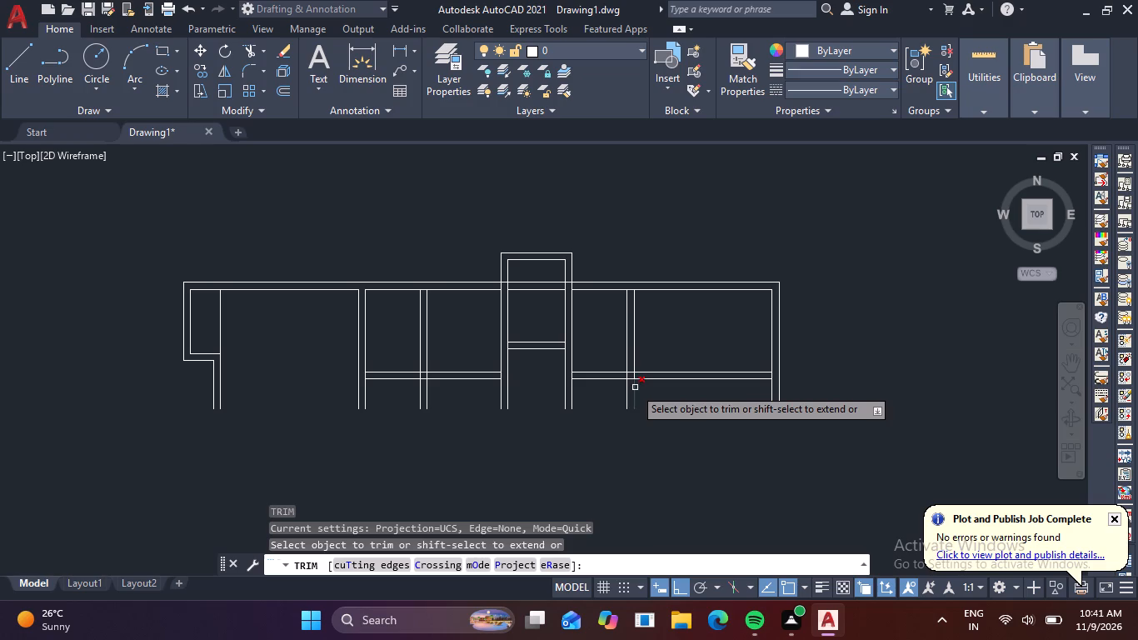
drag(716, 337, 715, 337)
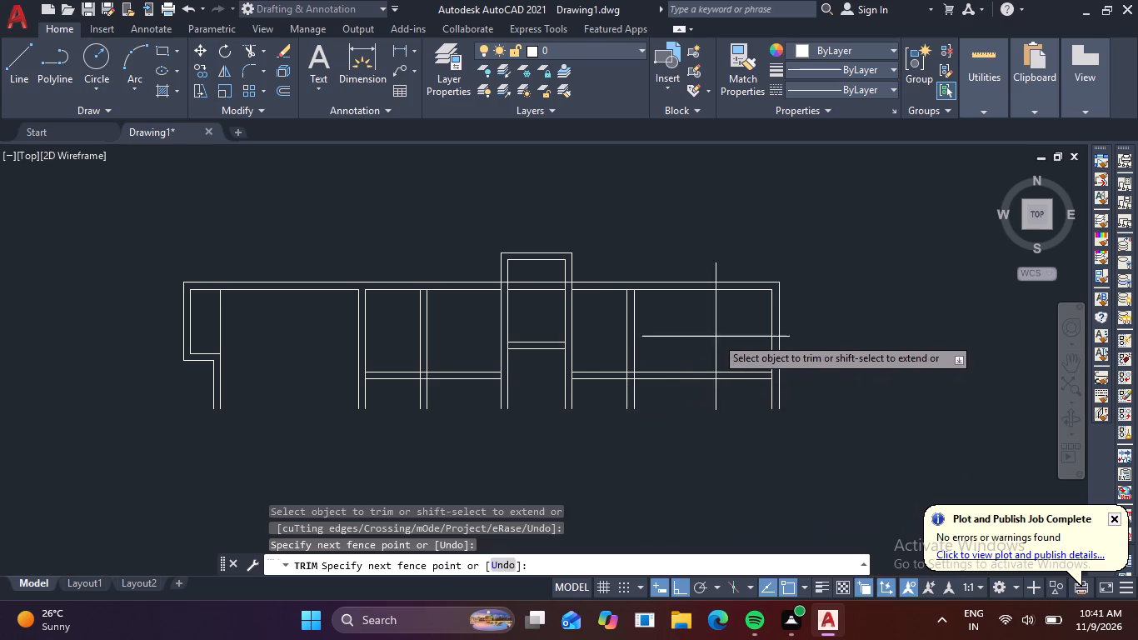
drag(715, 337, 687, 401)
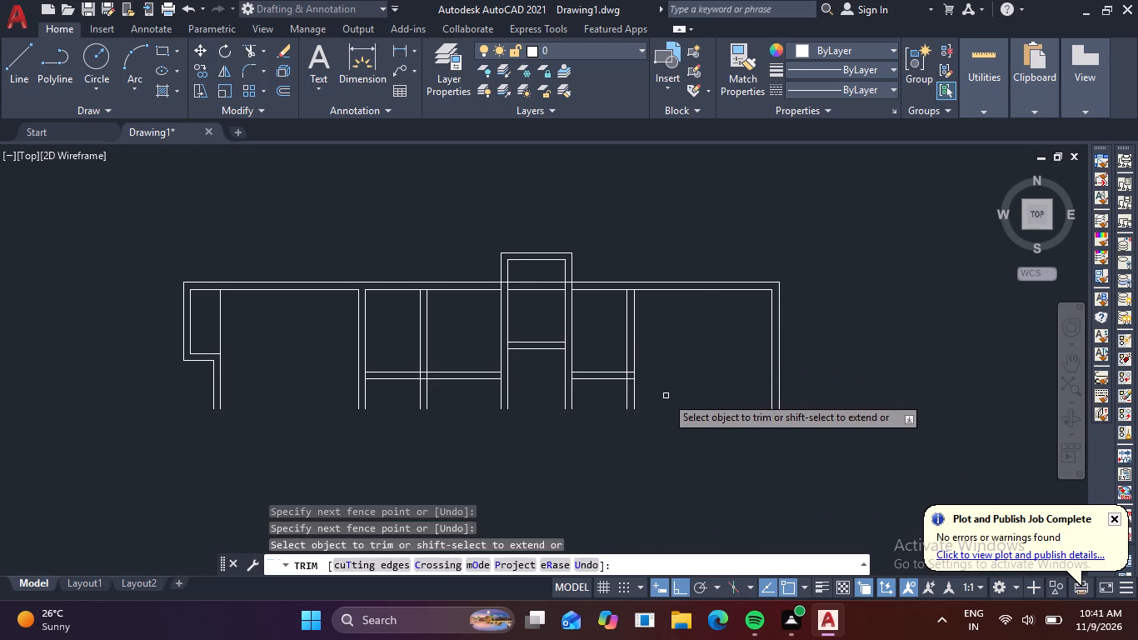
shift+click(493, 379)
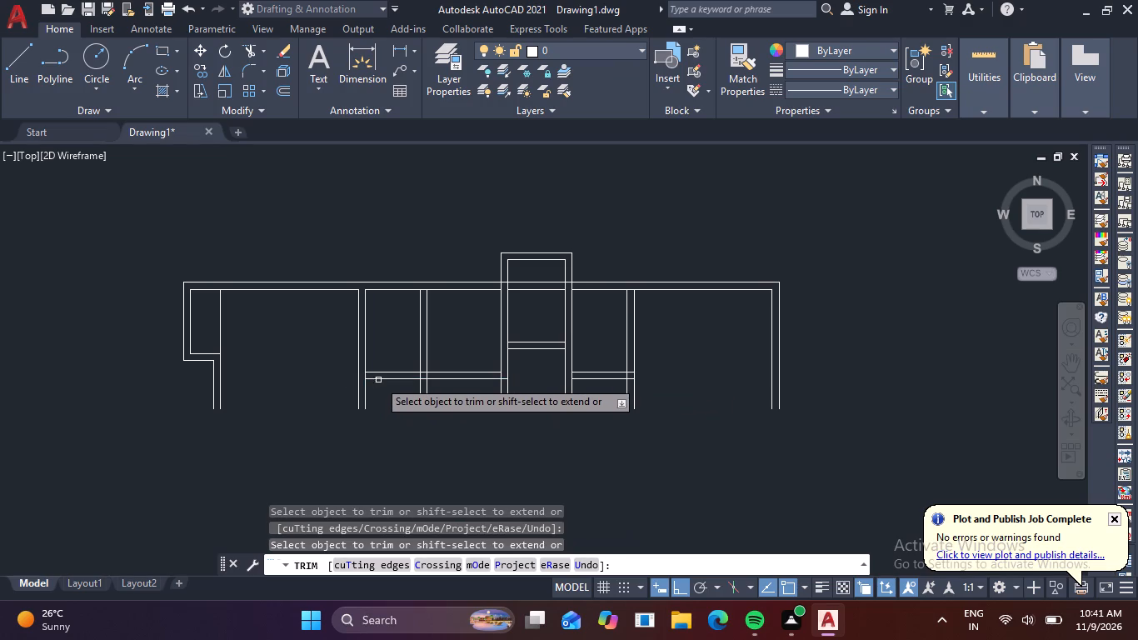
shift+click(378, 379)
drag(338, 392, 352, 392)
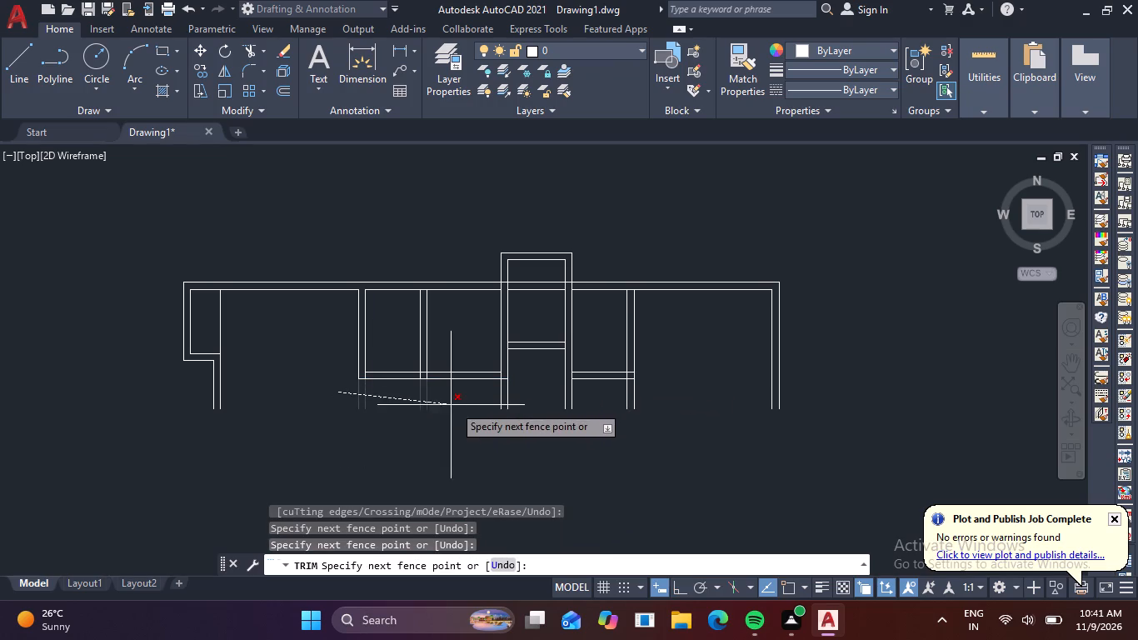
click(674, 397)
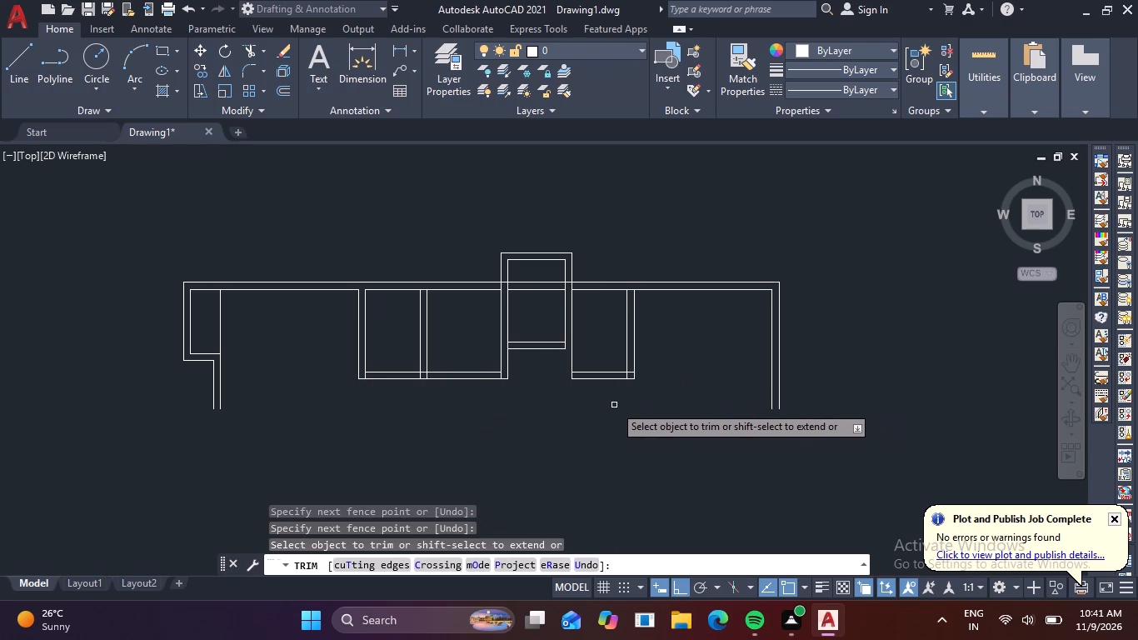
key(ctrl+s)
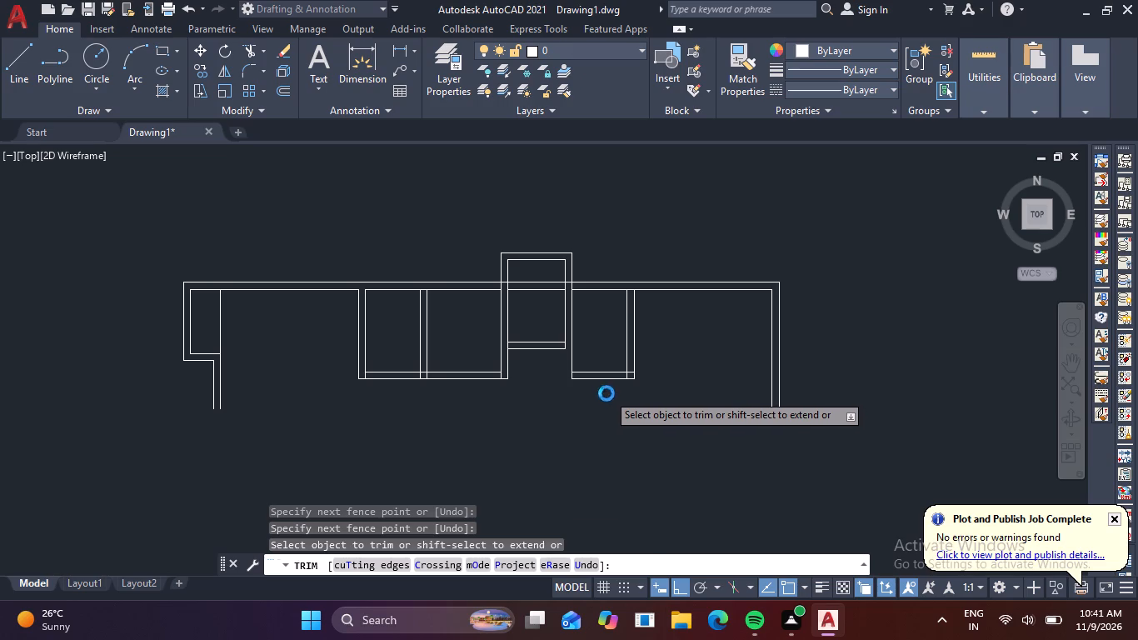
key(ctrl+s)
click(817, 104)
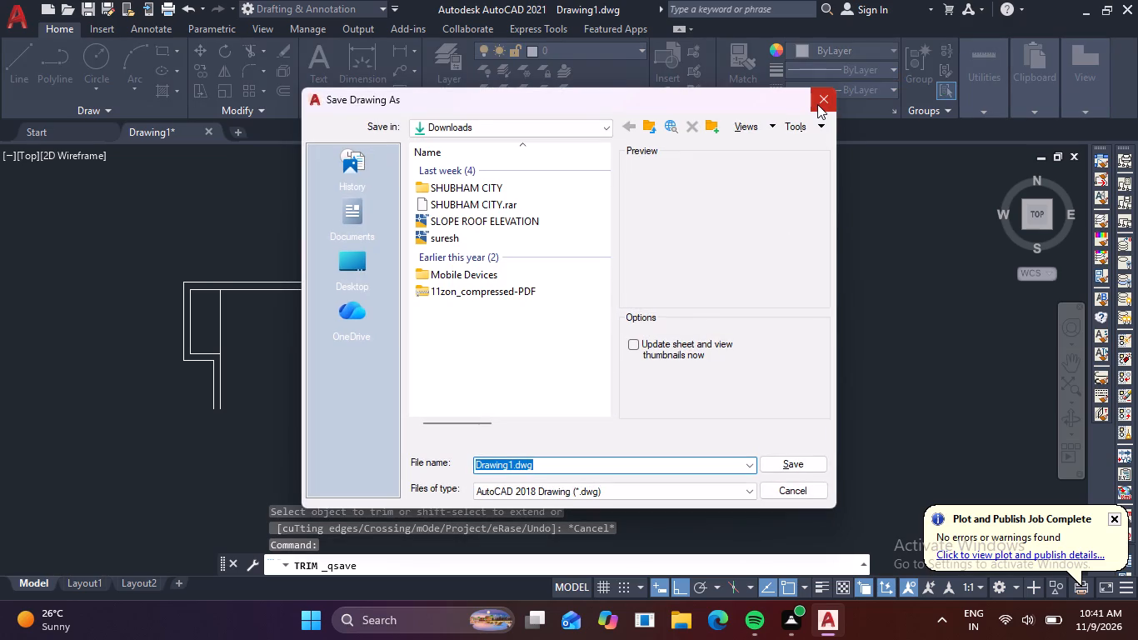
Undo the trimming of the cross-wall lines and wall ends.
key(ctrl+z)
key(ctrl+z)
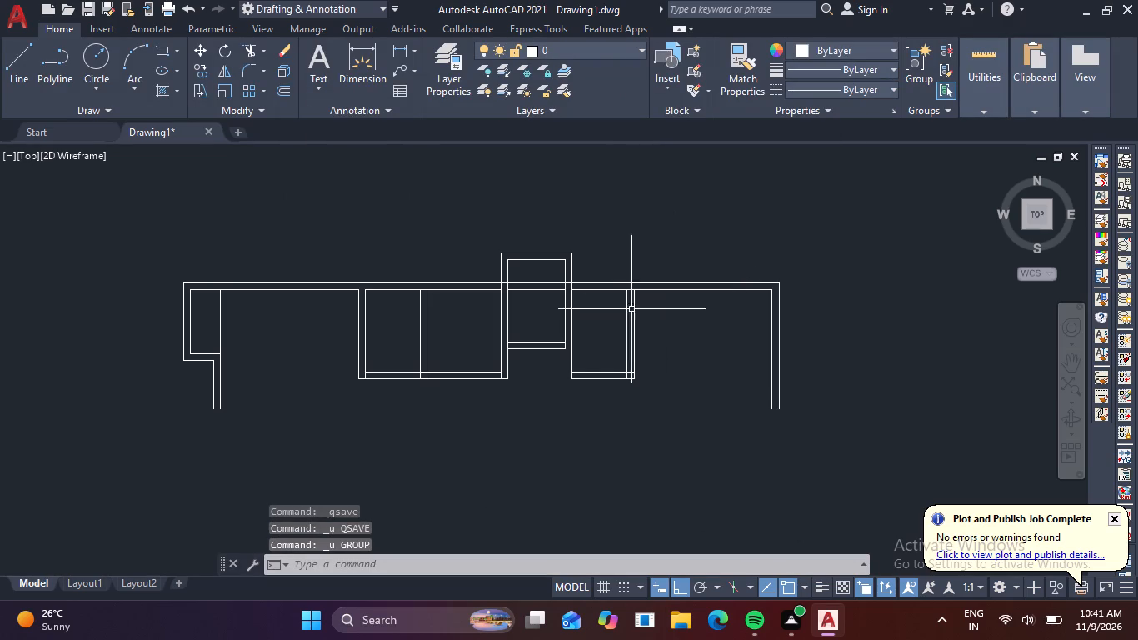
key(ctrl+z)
Extend the southern cross-wall line west of the 6'3" bay at both ends and the eastern one westward, to the adjoining walls' far faces.
scroll(575, 377, up, 1)
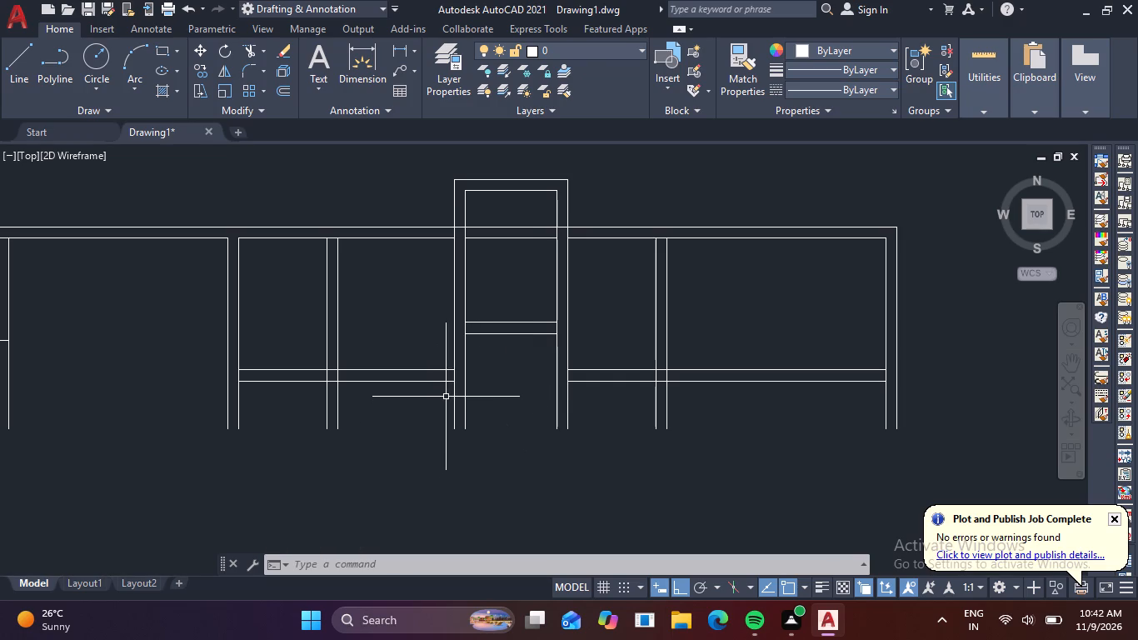
key(Escape)
key(e)
text(x)
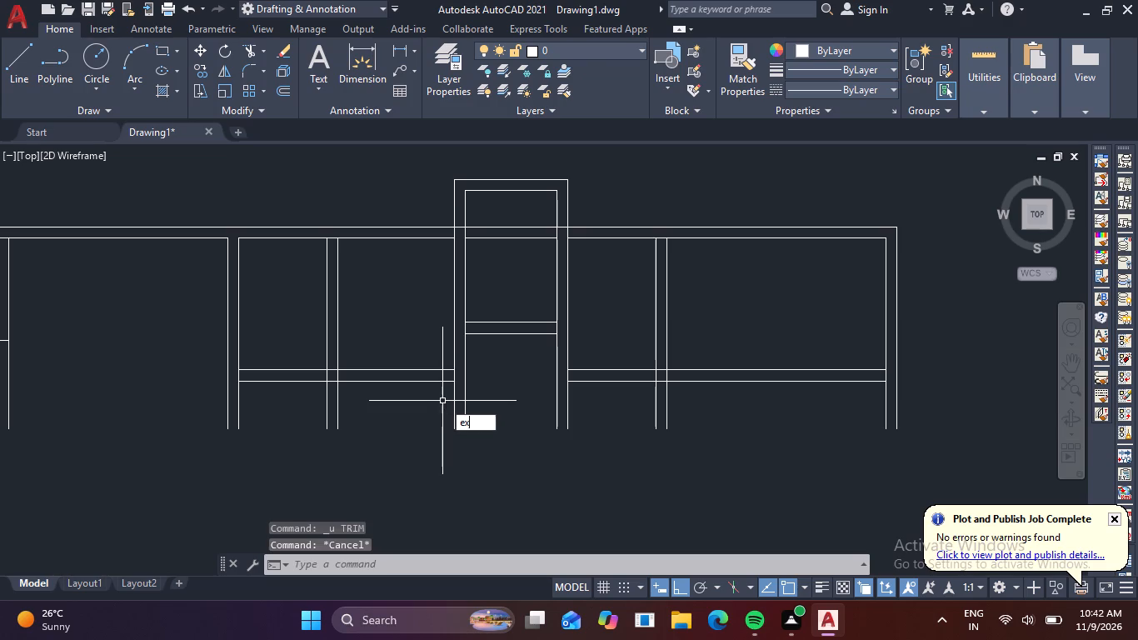
key(space)
click(447, 380)
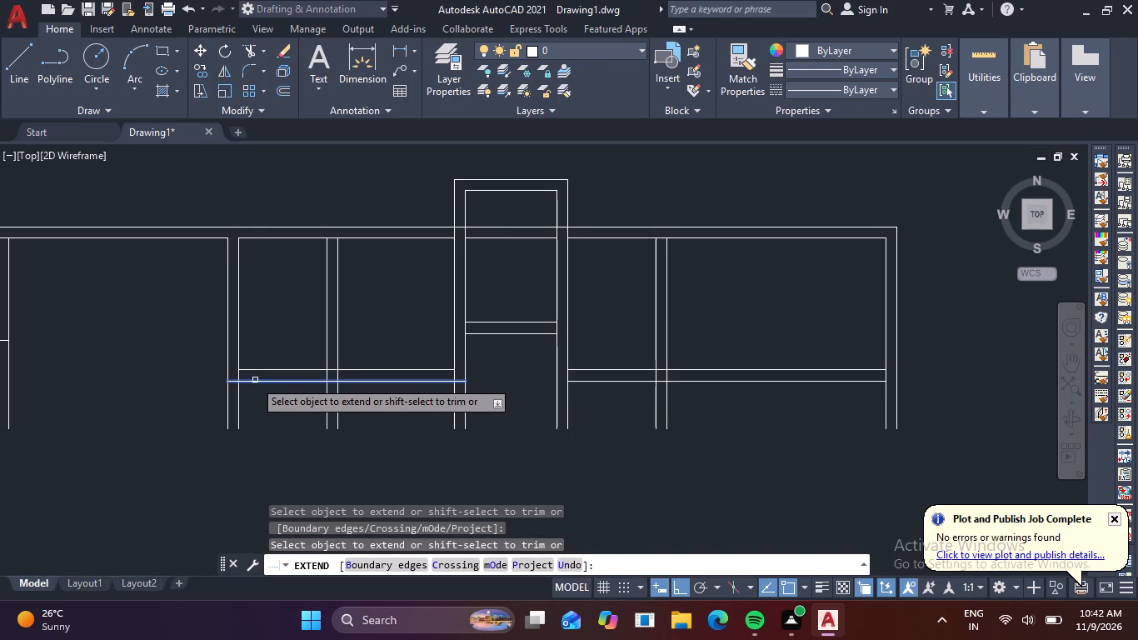
click(248, 380)
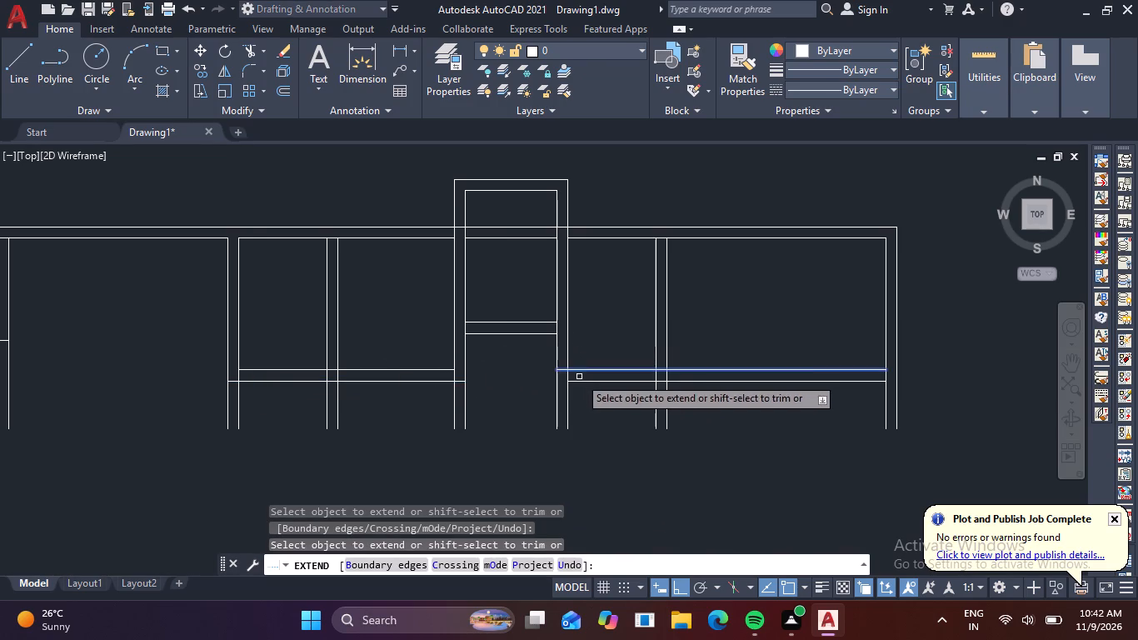
click(580, 381)
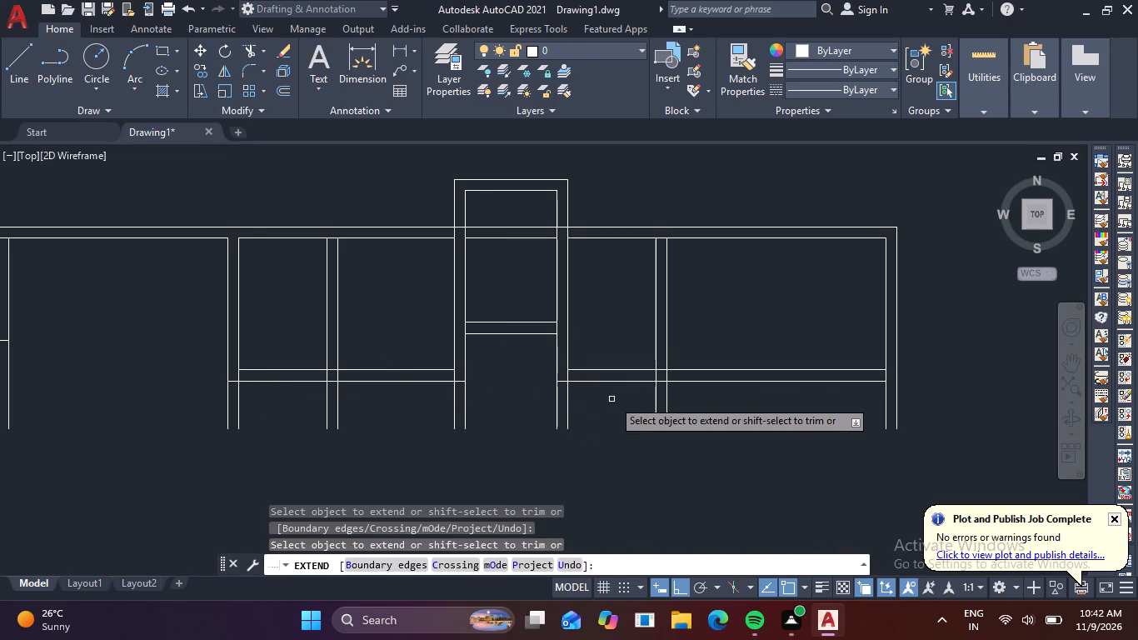
Trim away the cross-wall lines in the easternmost room and the wall ends projecting south of the 9' cross walls.
shift+drag(740, 344, 736, 369)
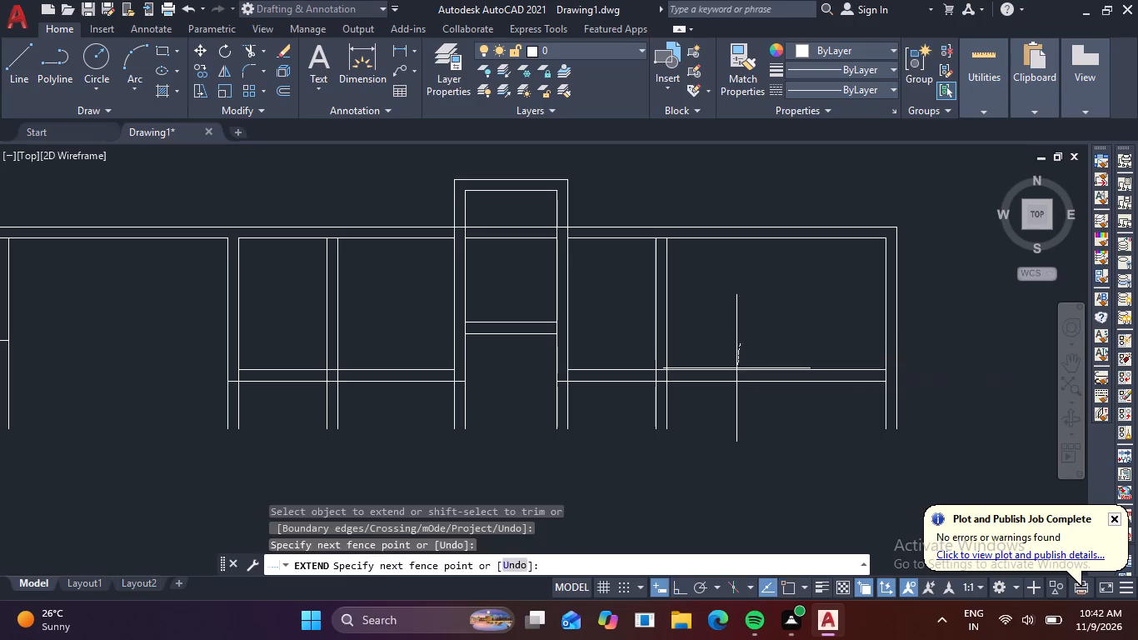
shift+drag(736, 369, 730, 402)
shift+drag(716, 412, 467, 408)
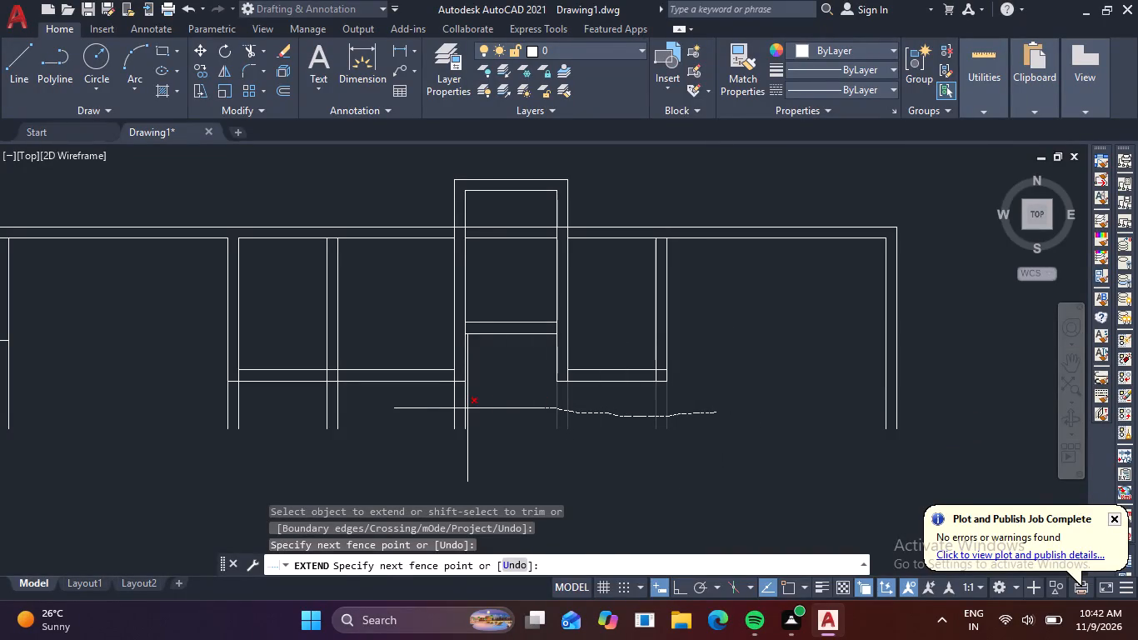
shift+drag(467, 408, 176, 417)
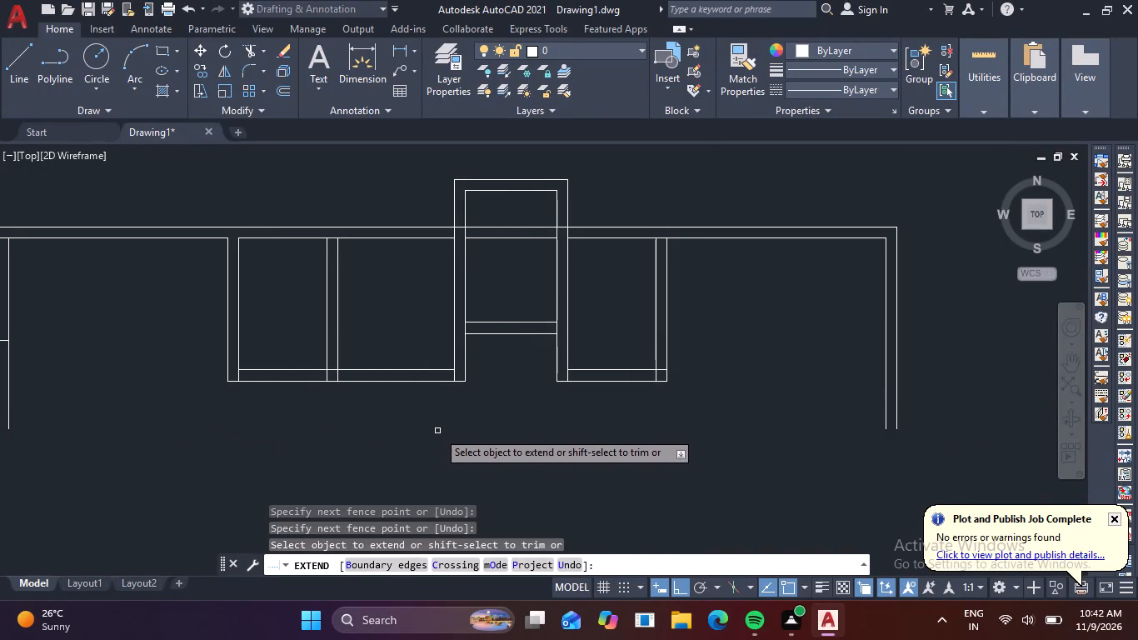
key(Escape)
key(Escape)
Offset the inner north wall line between the 6'3" bay and the east outer wall 13' south.
scroll(480, 421, down, 1)
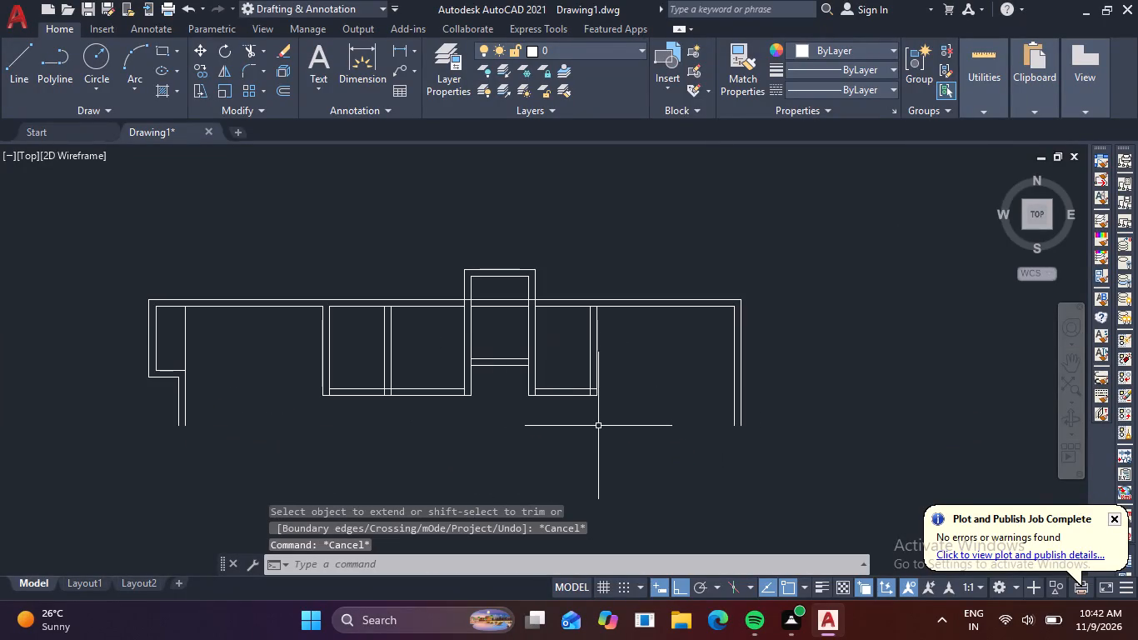
scroll(643, 332, down, 1)
scroll(643, 330, up, 1)
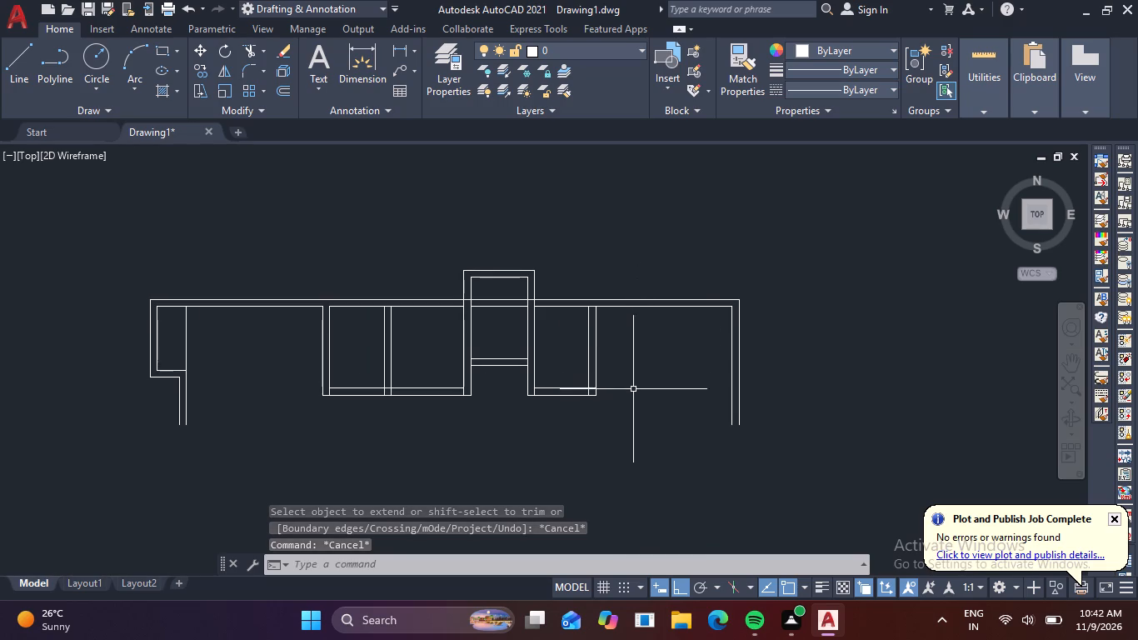
scroll(633, 391, down, 1)
middle_drag(632, 394, 615, 353)
key(o)
key(space)
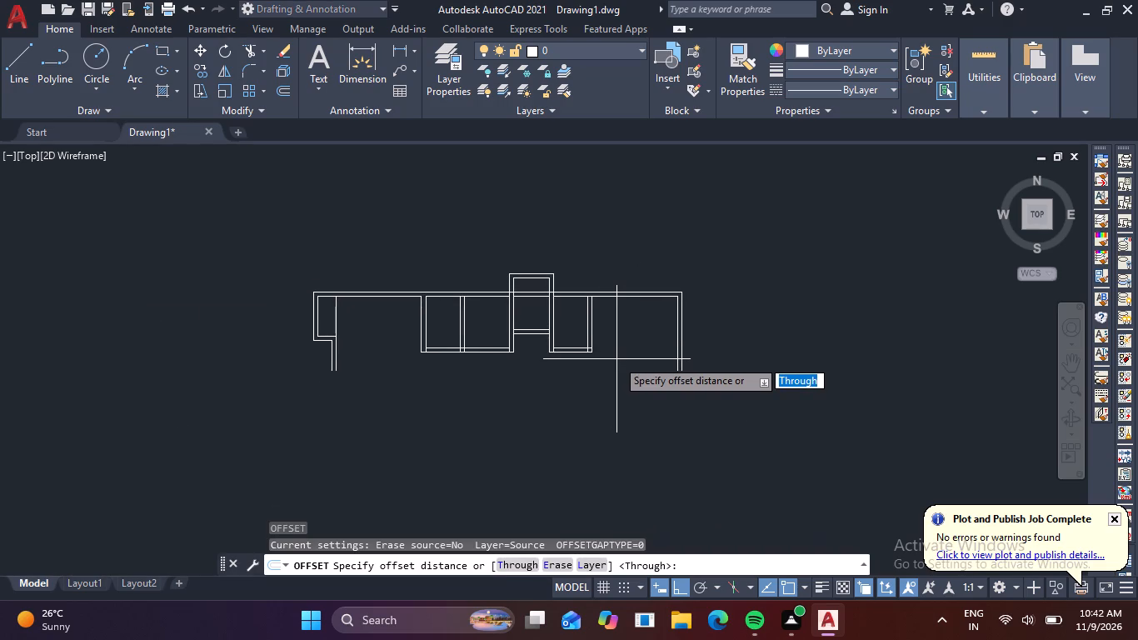
text(13)
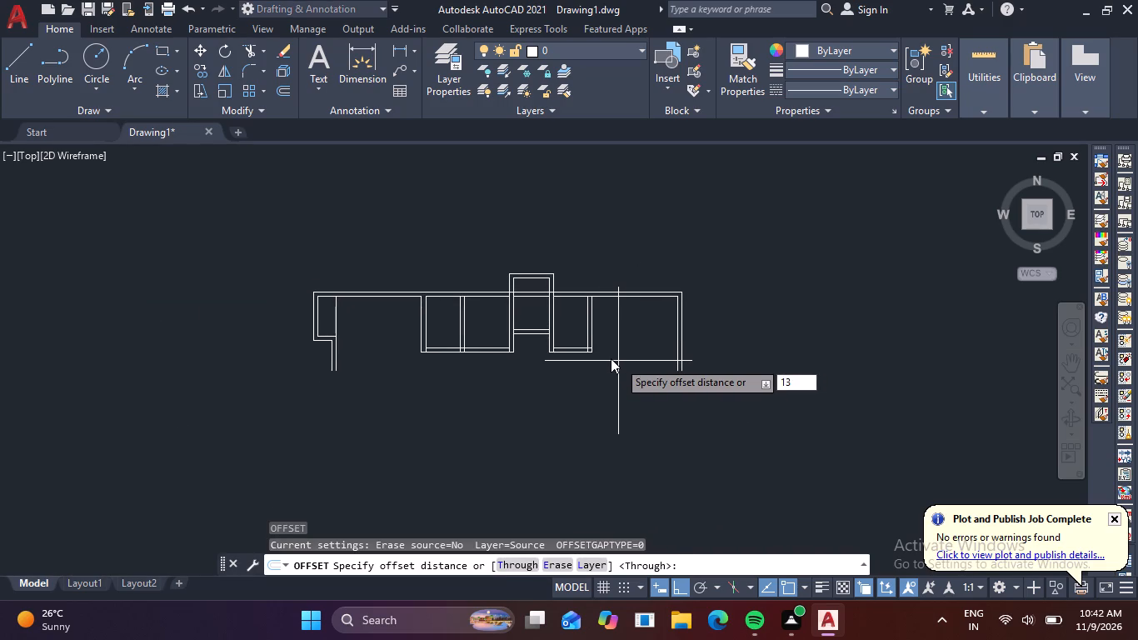
key(apostrophe)
key(space)
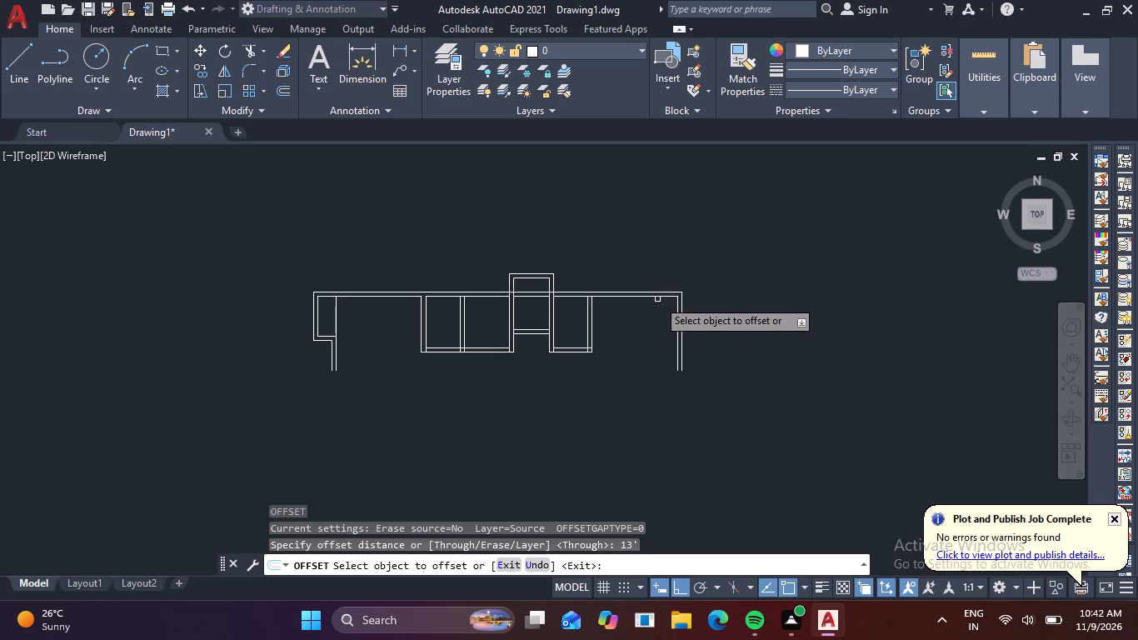
click(656, 298)
click(615, 407)
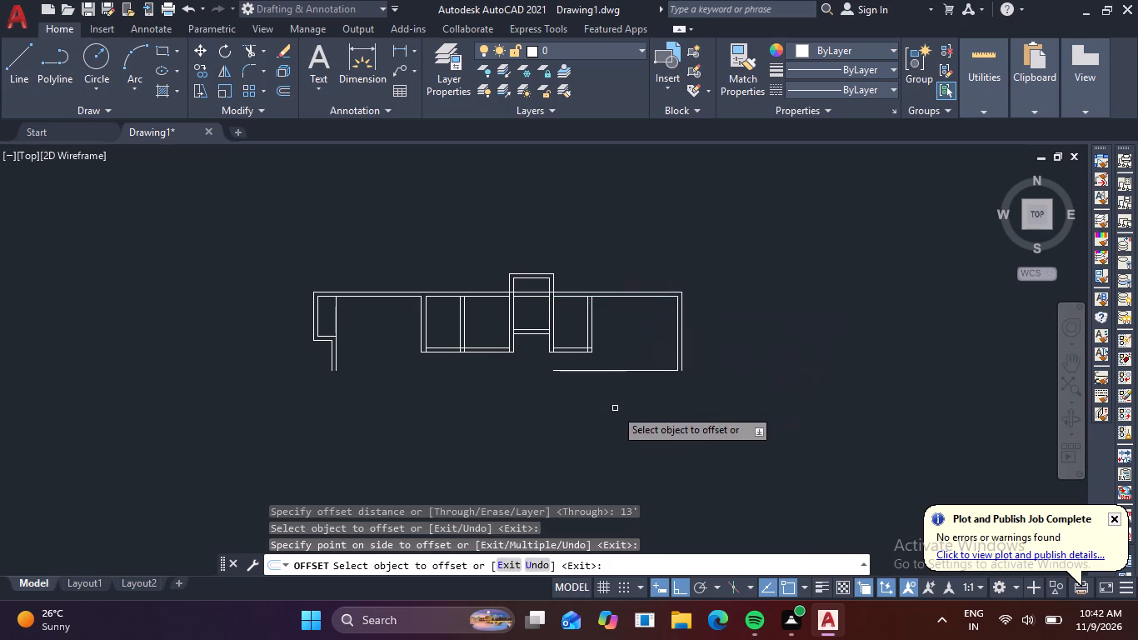
Offset the inner north wall line of the large western room 13' south.
click(382, 297)
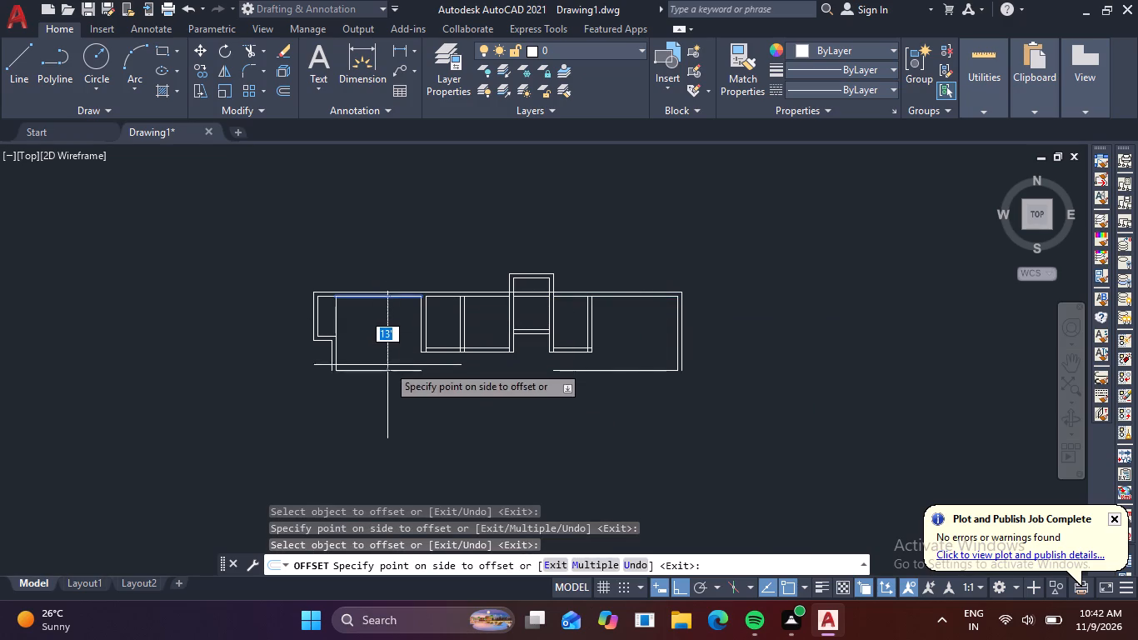
click(392, 387)
scroll(394, 365, up, 3)
scroll(568, 421, down, 2)
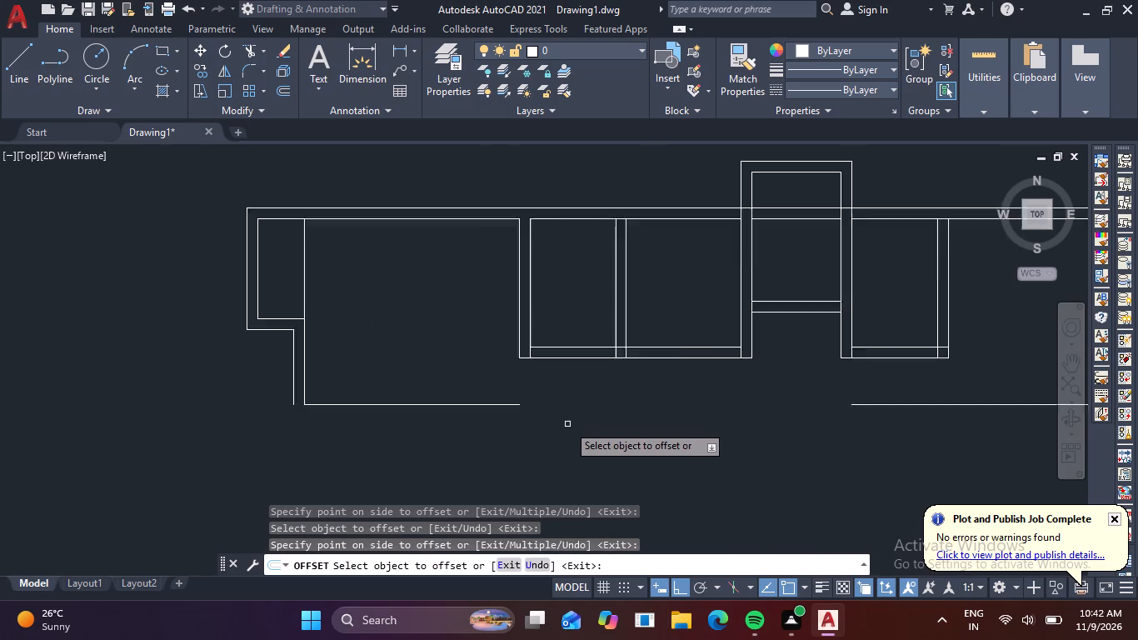
middle_drag(576, 427, 452, 395)
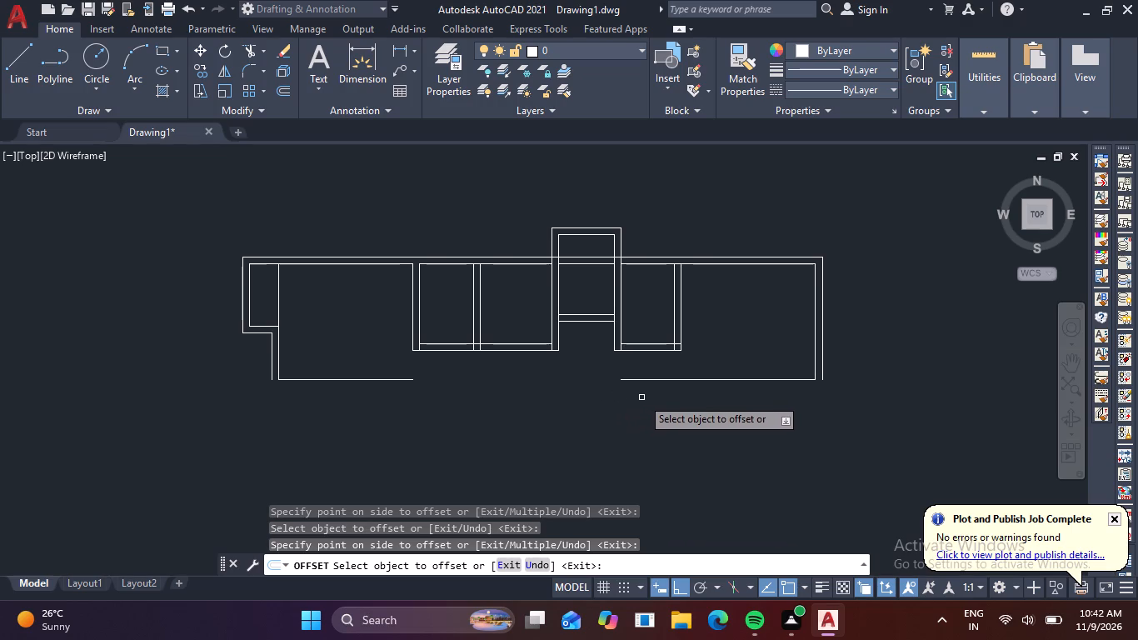
key(Escape)
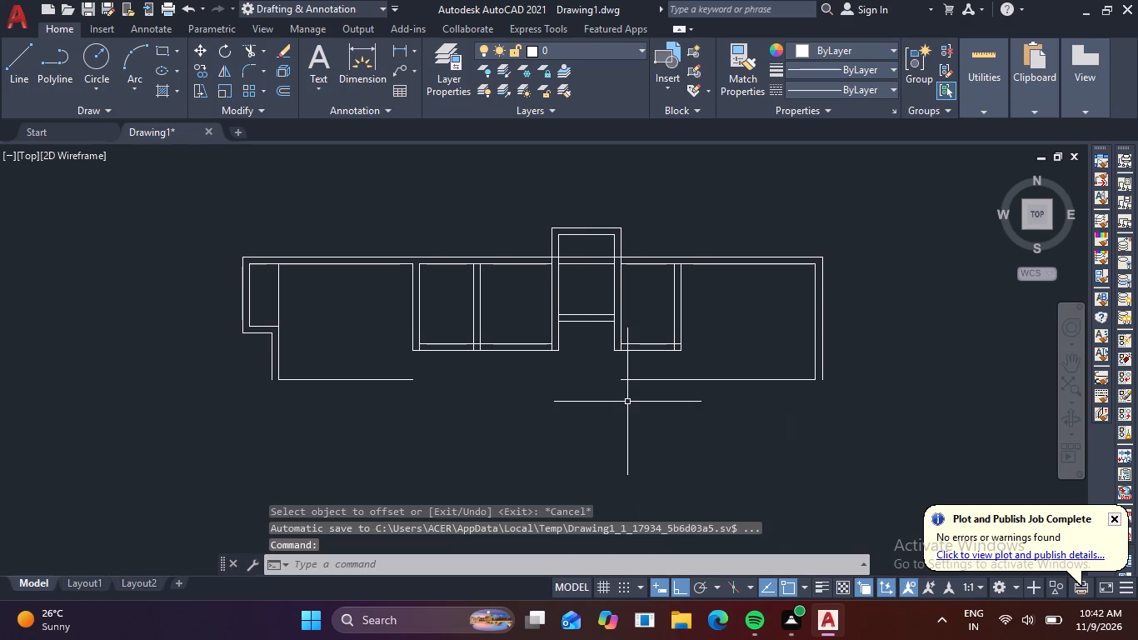
Extend the eastern southern wall line westward across the plan to the west wall of the large western room.
key(e)
key(x)
key(space)
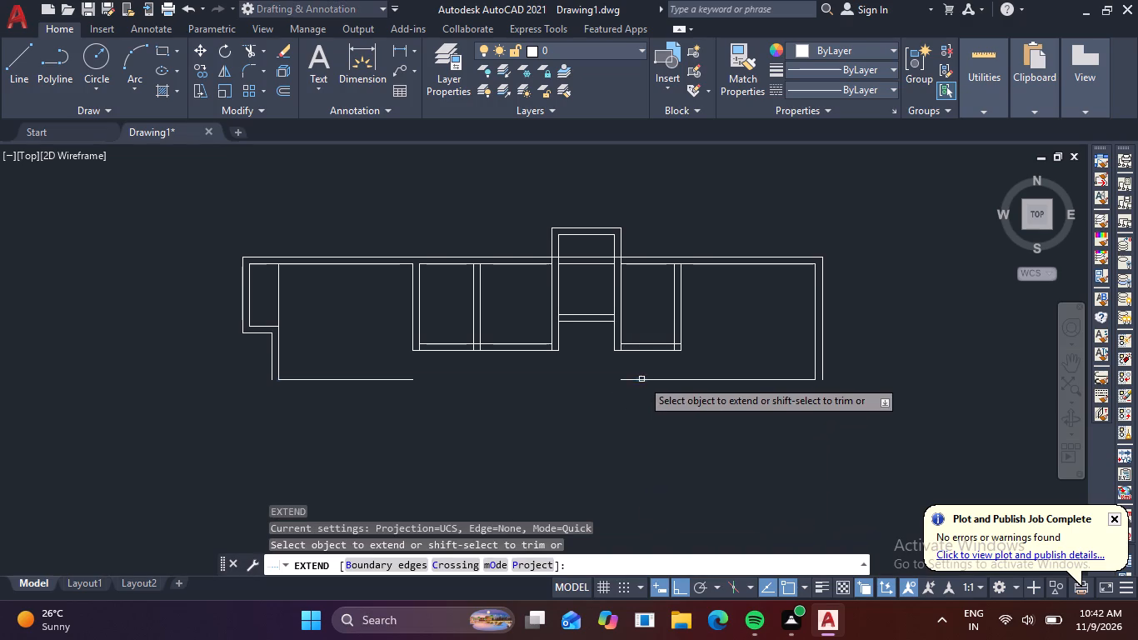
click(641, 379)
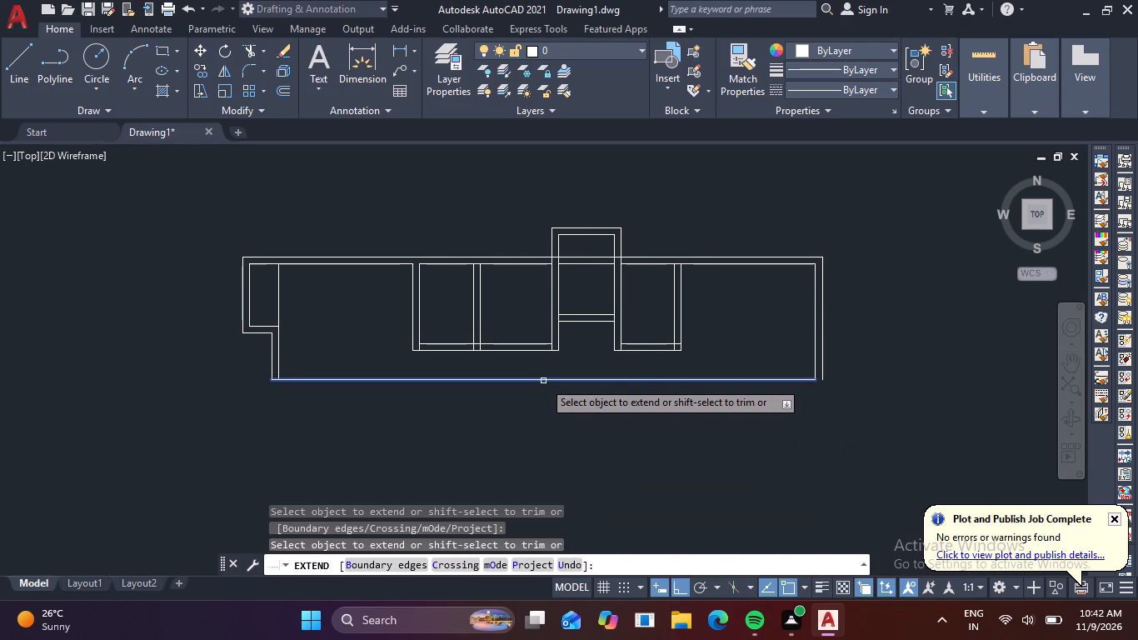
key(Escape)
key(Escape)
key(Escape)
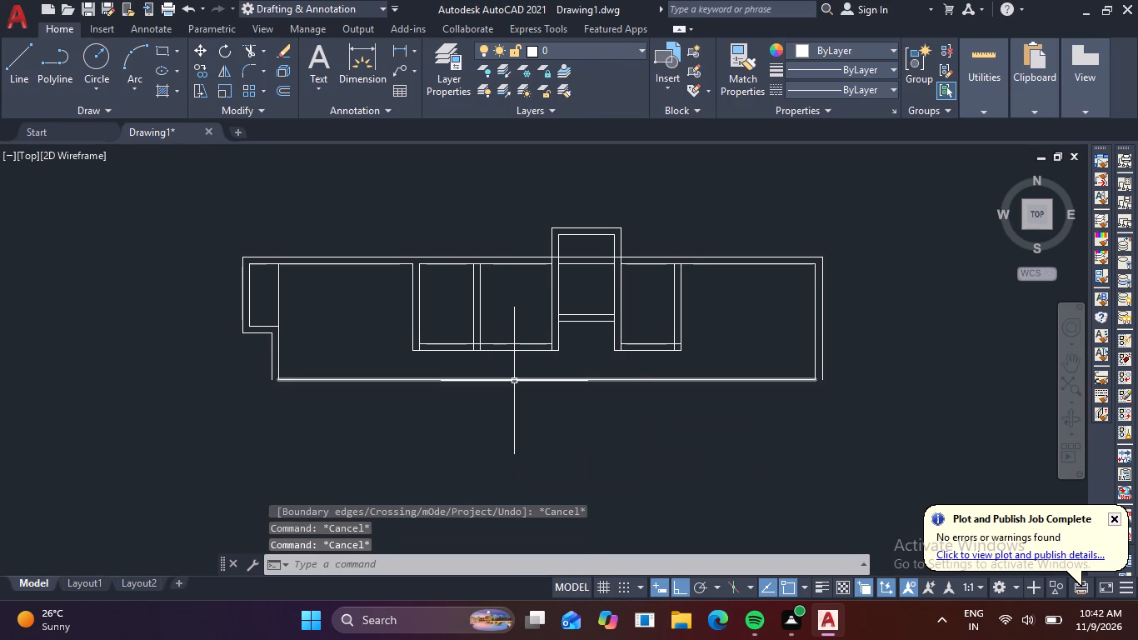
Offset the long southern wall line 9" to the south to form the wall's outer face.
key(o)
key(space)
text(9)
key(space)
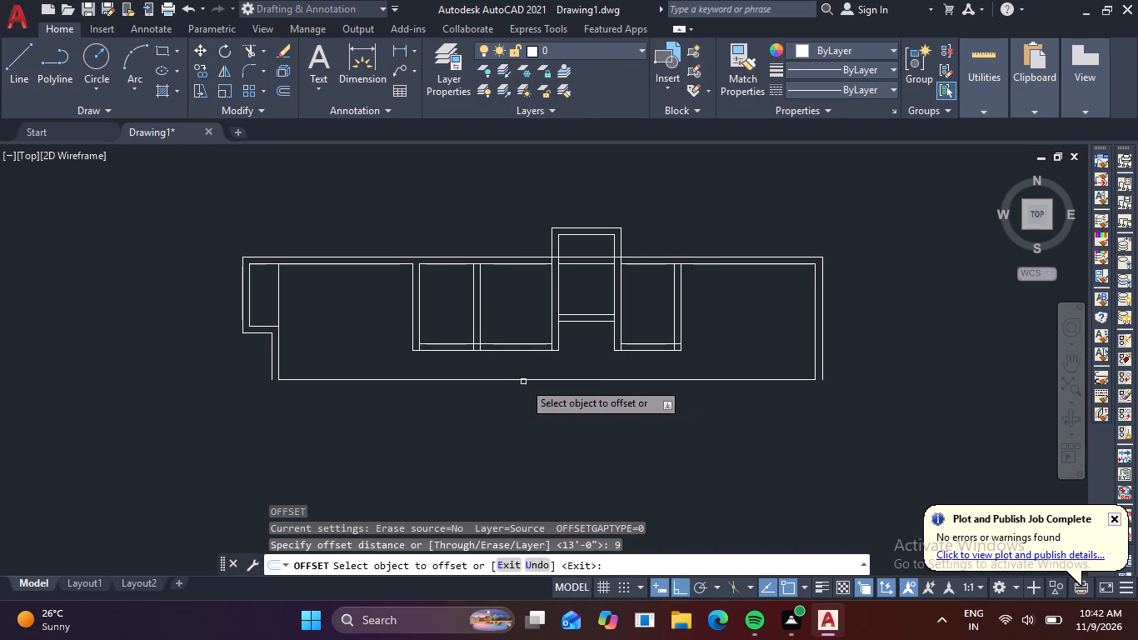
click(523, 382)
click(514, 425)
key(Escape)
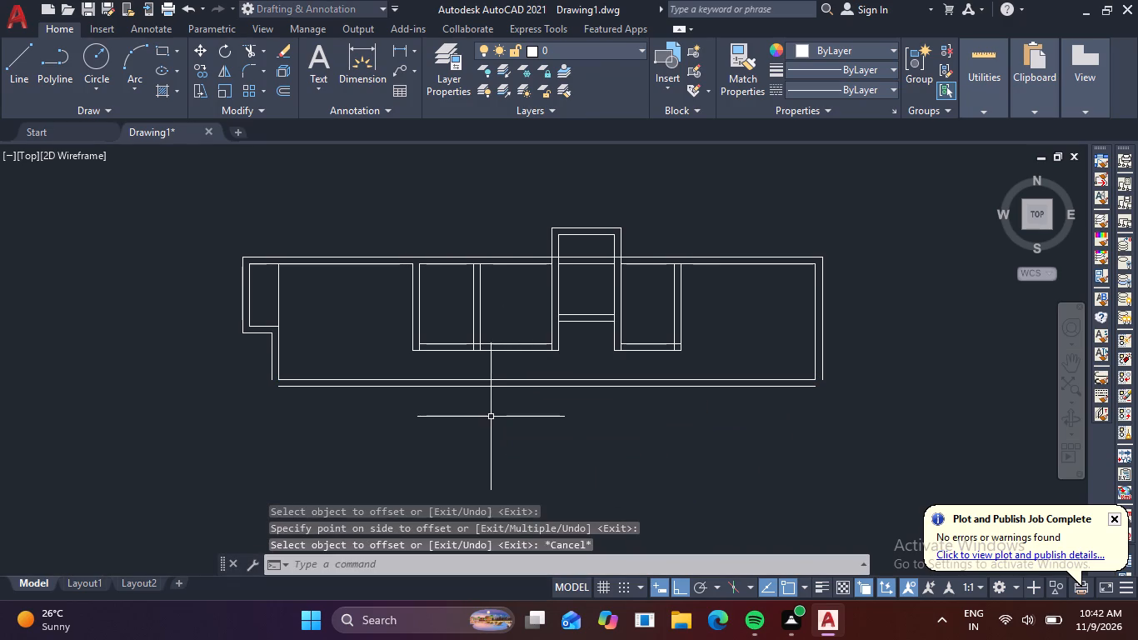
Fillet the outer southern wall line with the west and east outer wall lines at radius 0 to close both corners.
text(f)
key(space)
scroll(274, 364, up, 2)
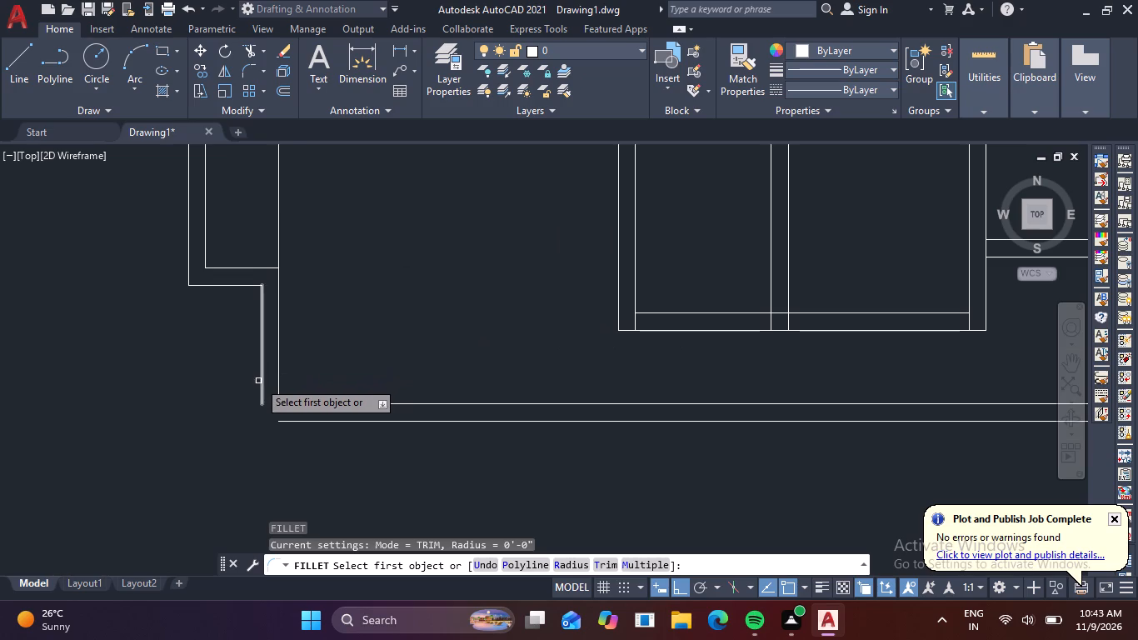
click(258, 381)
click(262, 381)
click(298, 422)
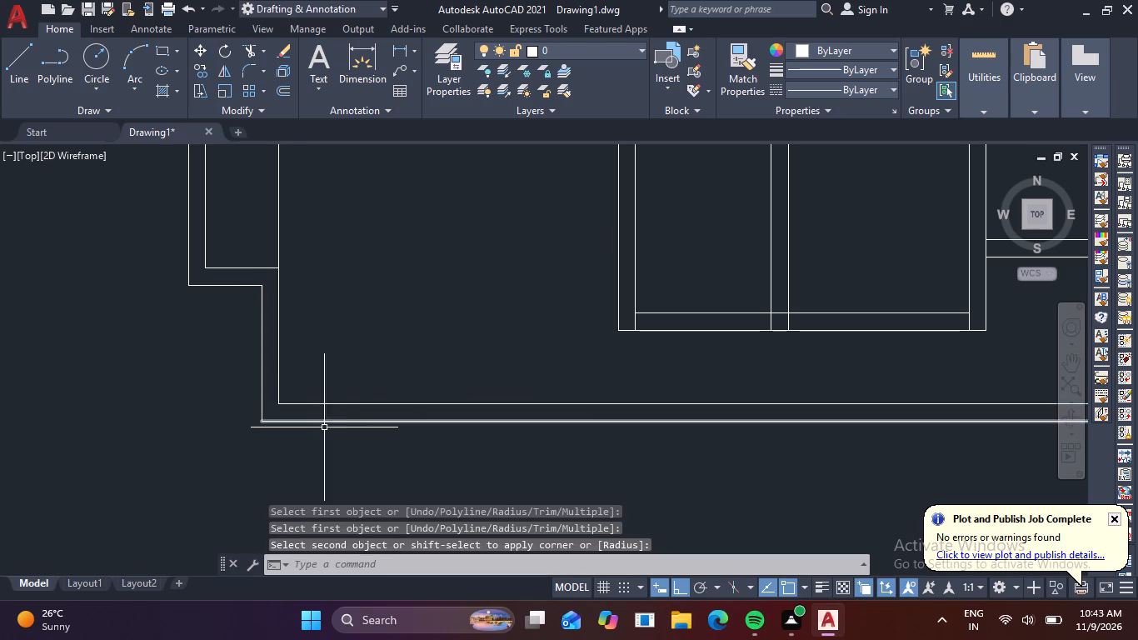
scroll(348, 426, down, 3)
scroll(681, 412, up, 2)
key(space)
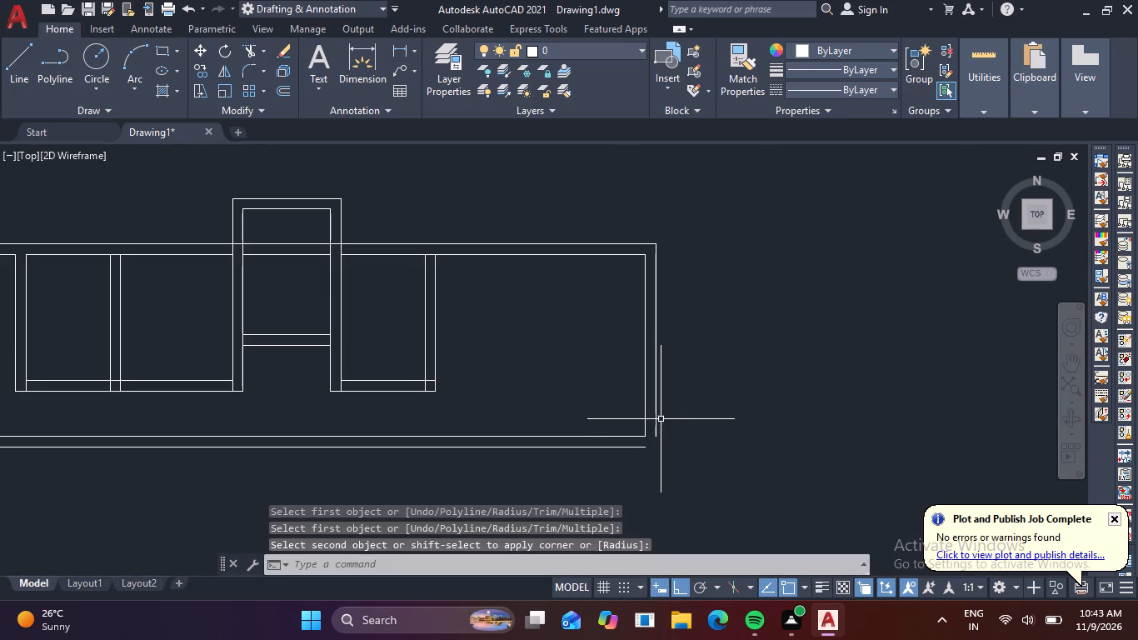
click(654, 417)
click(620, 447)
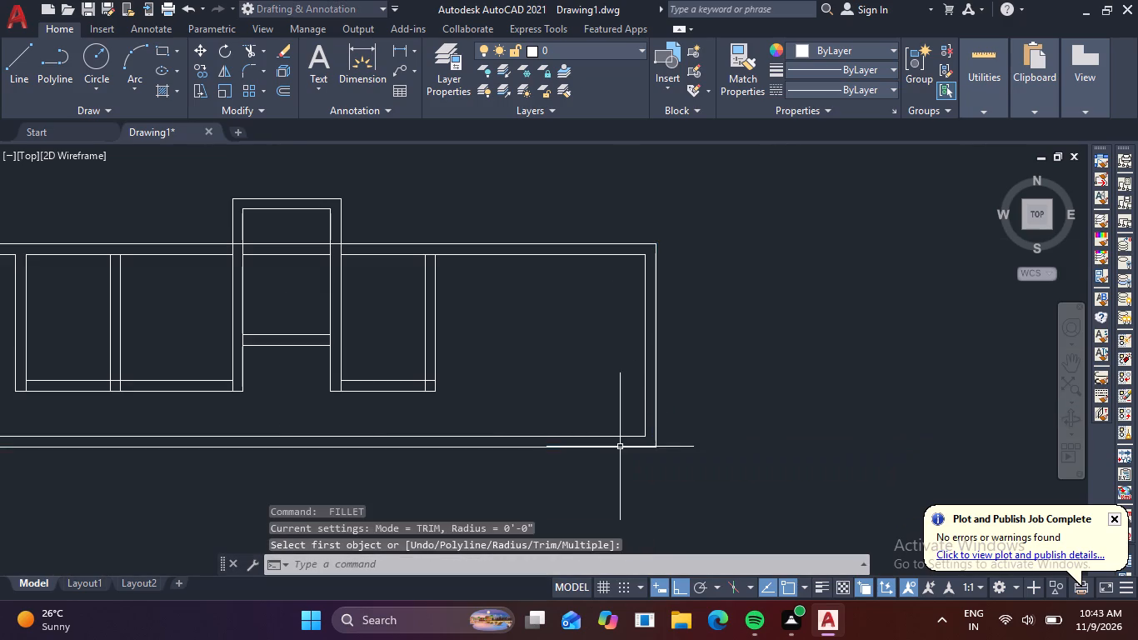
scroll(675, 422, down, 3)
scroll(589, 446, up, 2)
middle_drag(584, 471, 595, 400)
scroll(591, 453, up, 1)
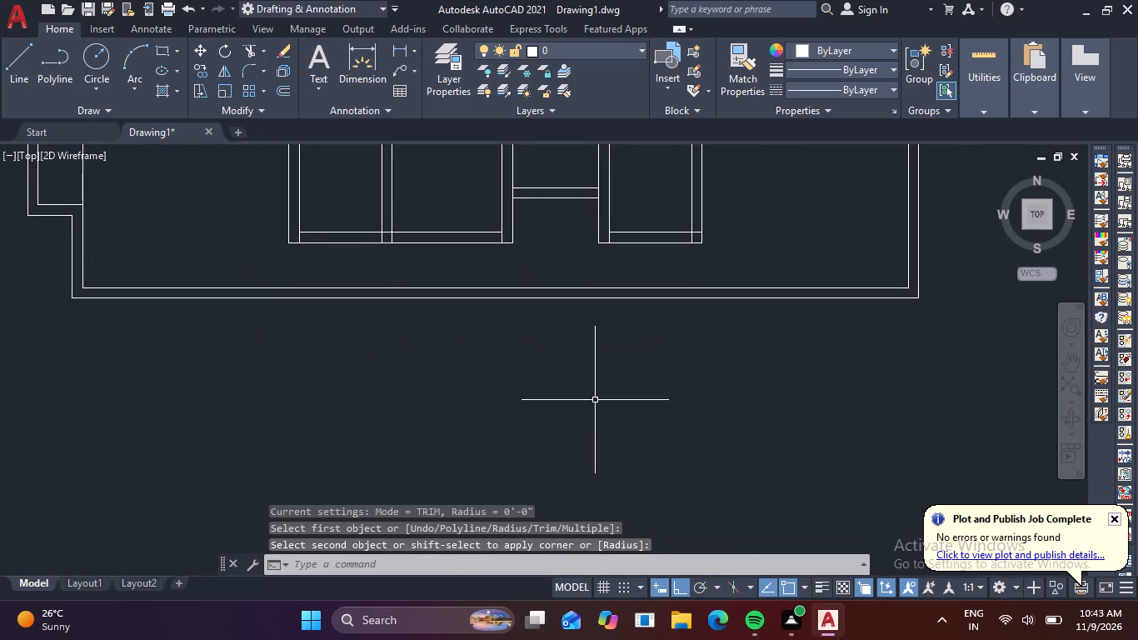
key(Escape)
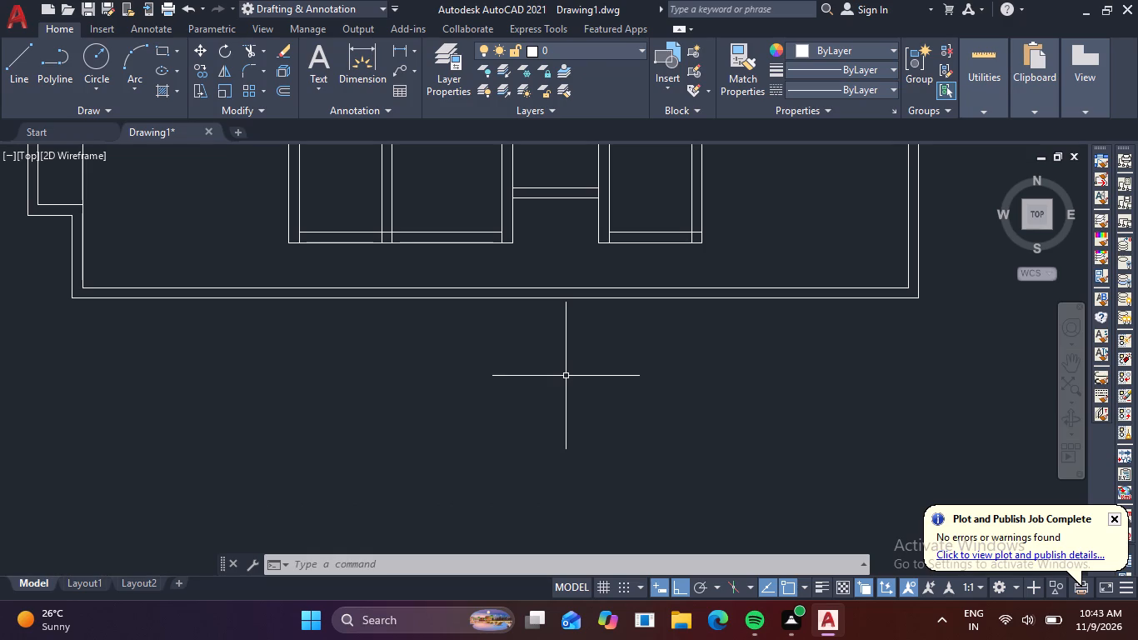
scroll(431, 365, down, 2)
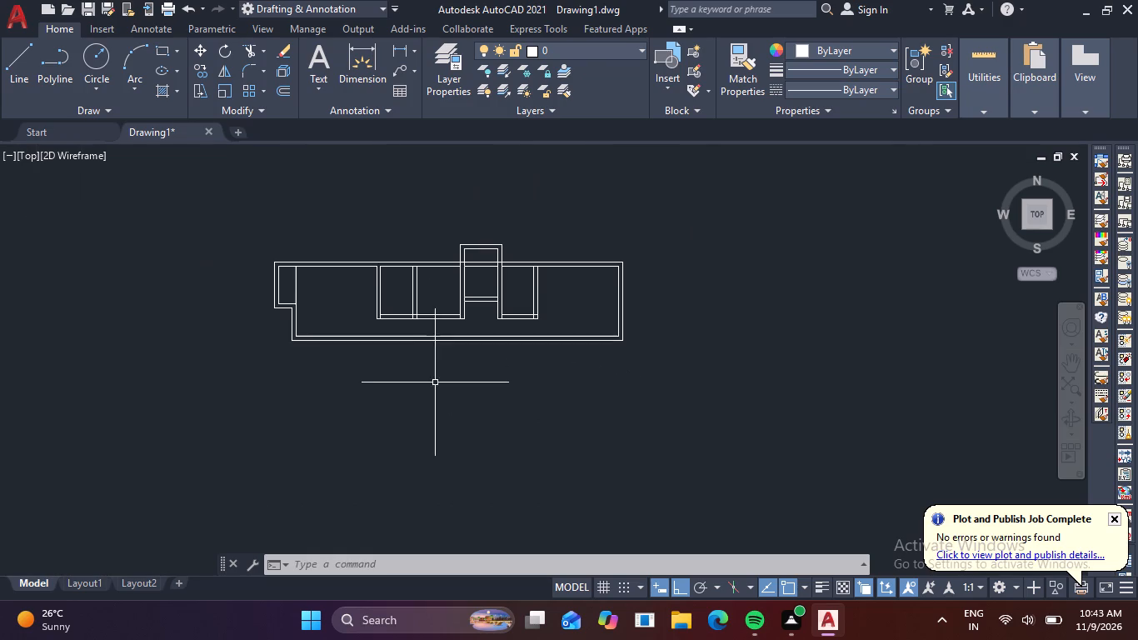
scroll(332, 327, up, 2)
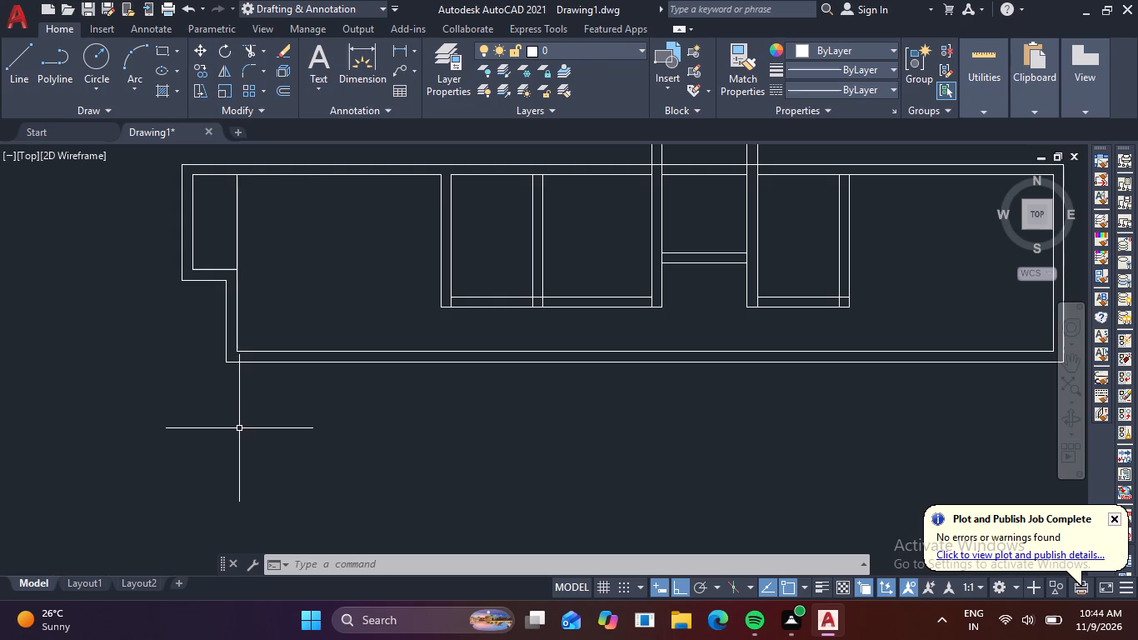
Trim both north wall lines inside the projecting 6'3" bay and the outer line's remnants across the bay's side walls.
scroll(322, 409, down, 2)
scroll(547, 335, up, 2)
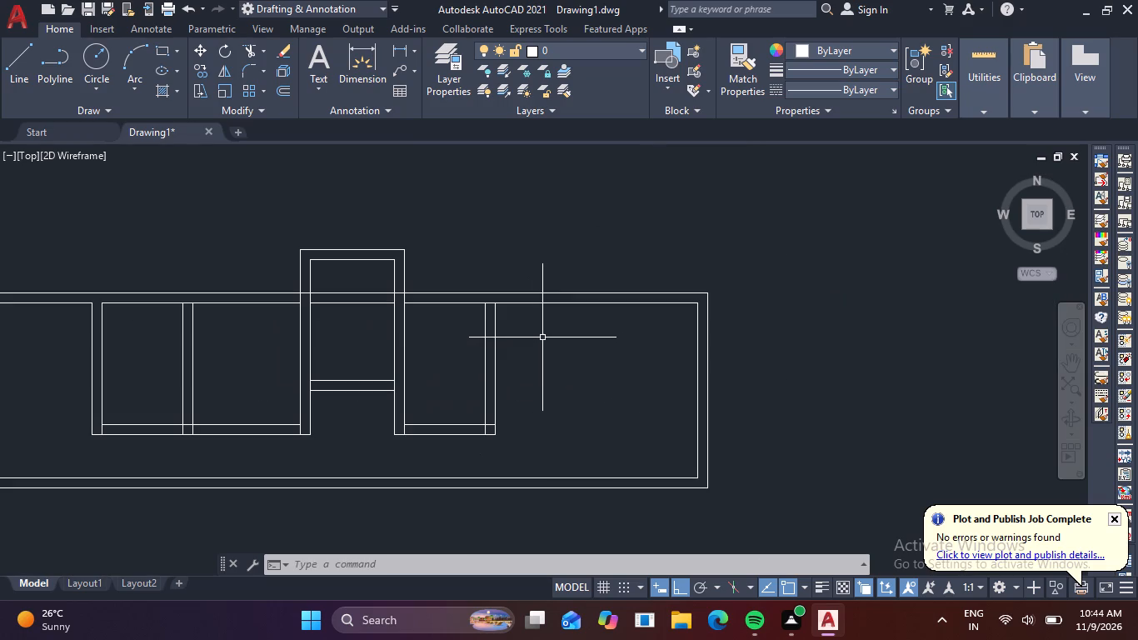
key(t)
key(r)
key(space)
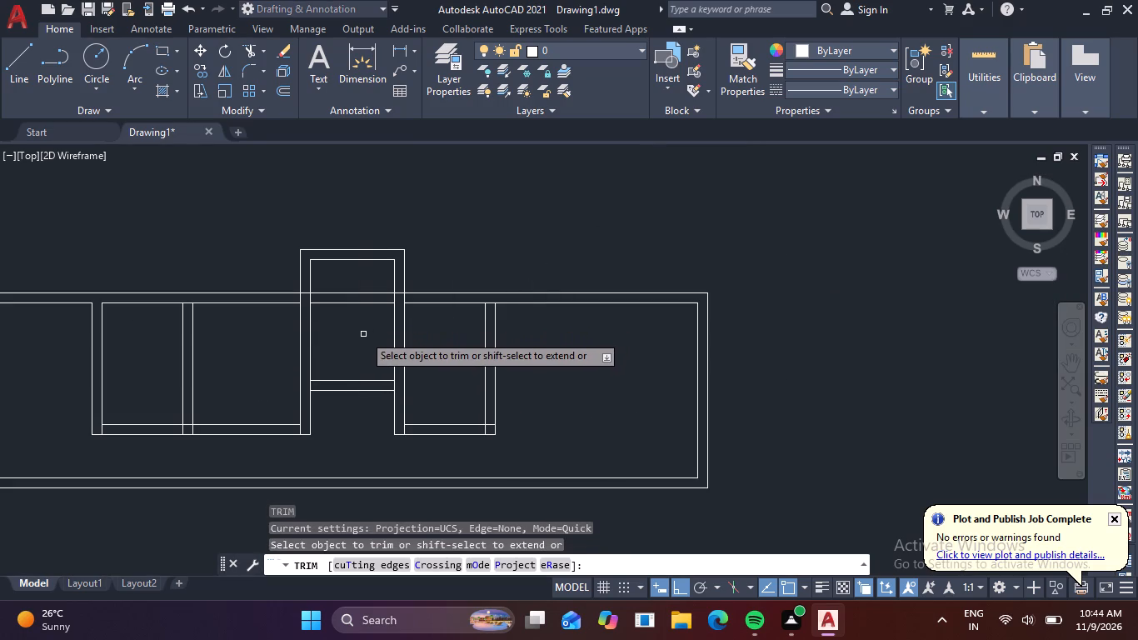
scroll(363, 334, up, 2)
scroll(368, 327, down, 1)
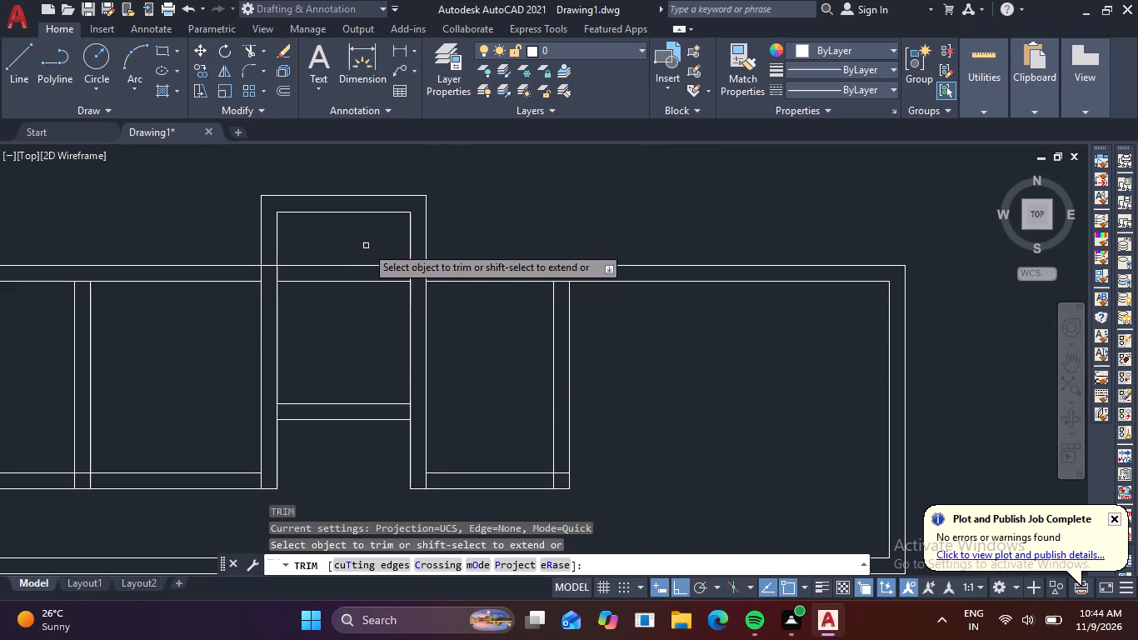
click(382, 265)
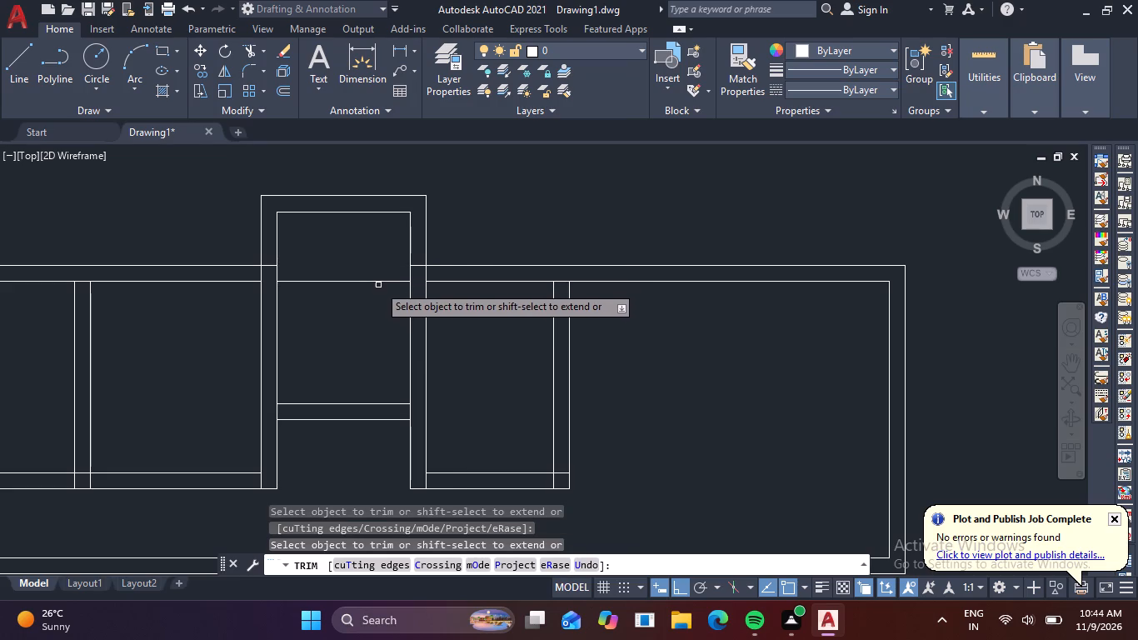
click(379, 282)
click(419, 266)
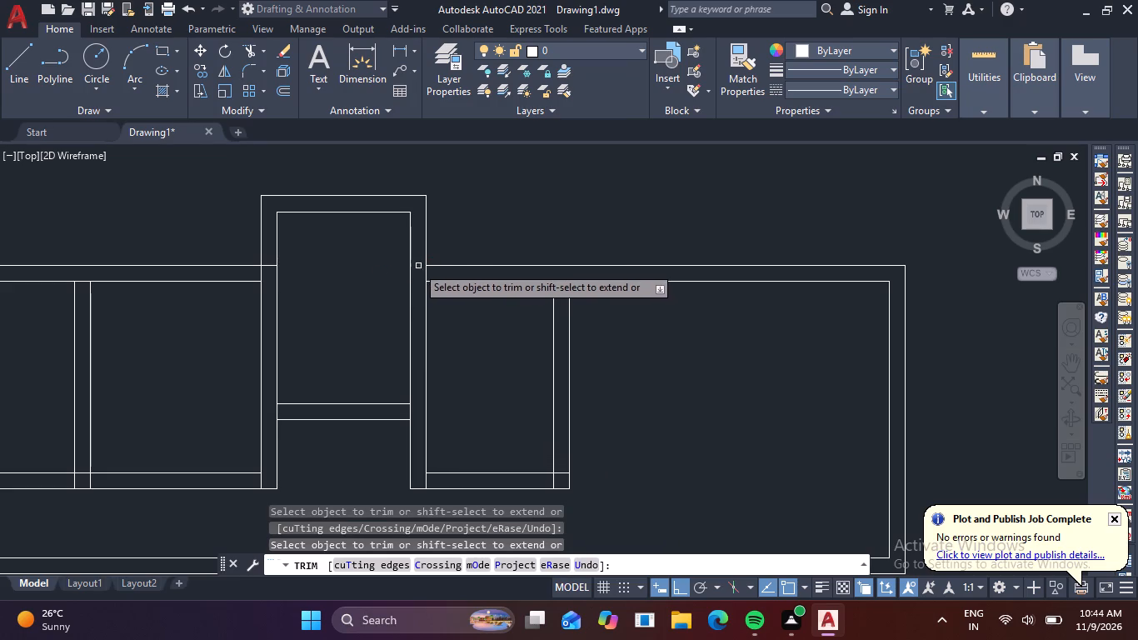
click(268, 267)
scroll(347, 269, down, 5)
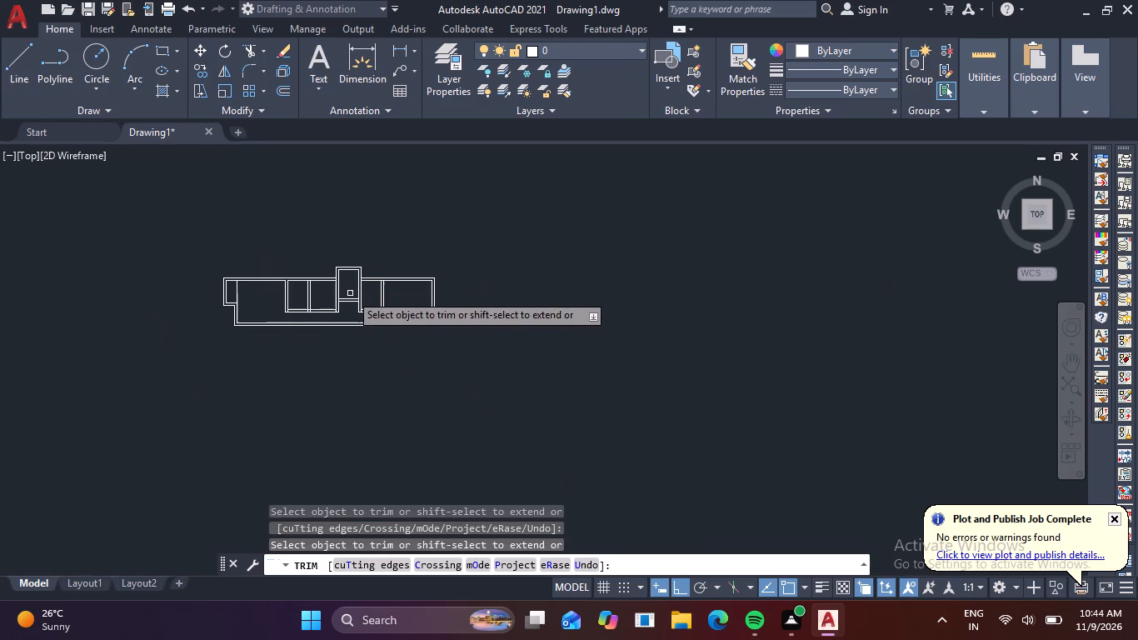
scroll(211, 327, up, 3)
scroll(243, 314, down, 1)
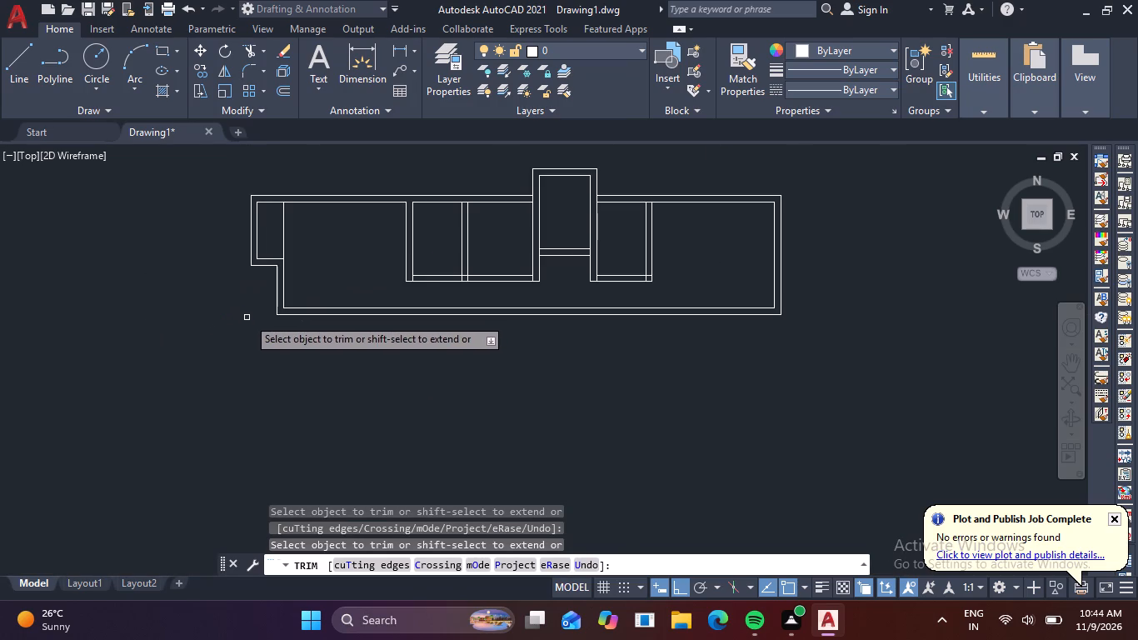
middle_drag(250, 318, 242, 375)
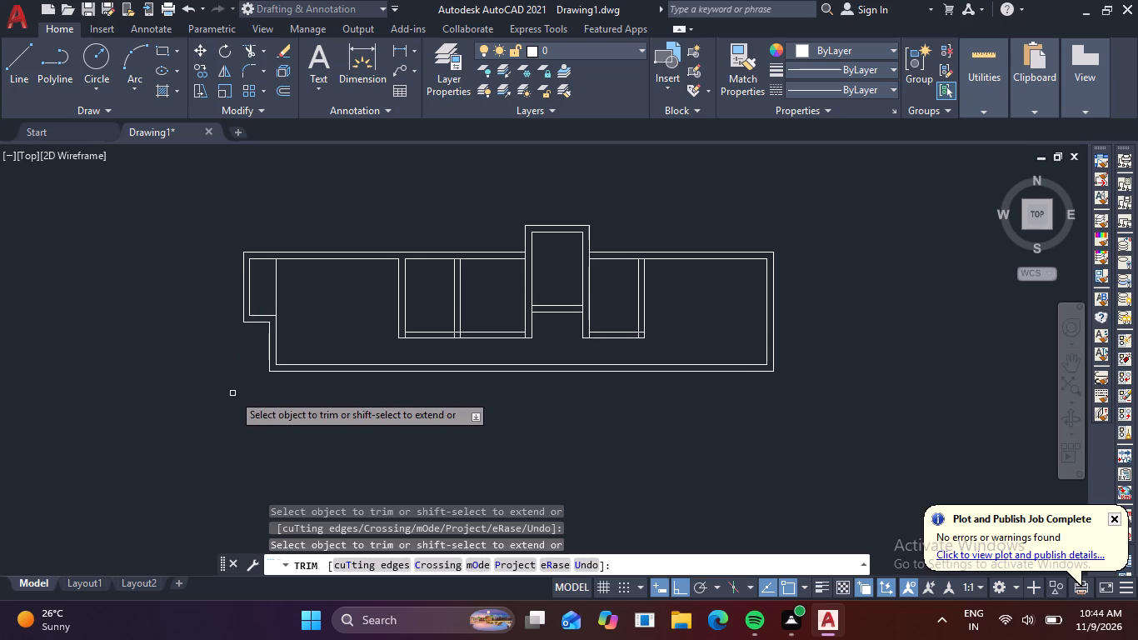
key(Escape)
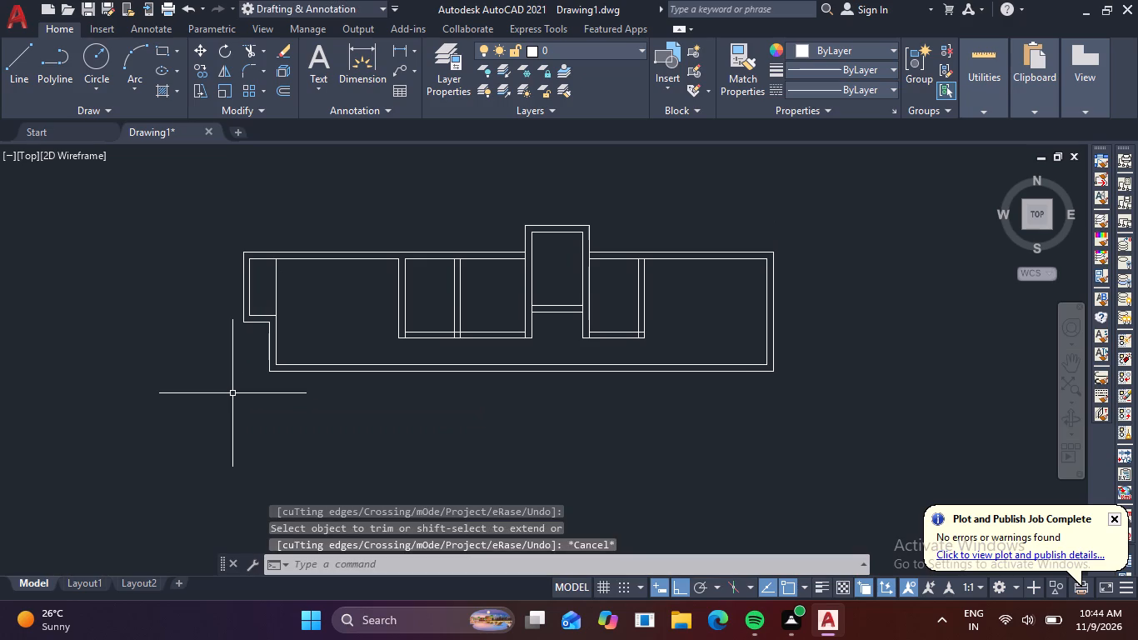
key(Escape)
key(Escape)
key(Escape)
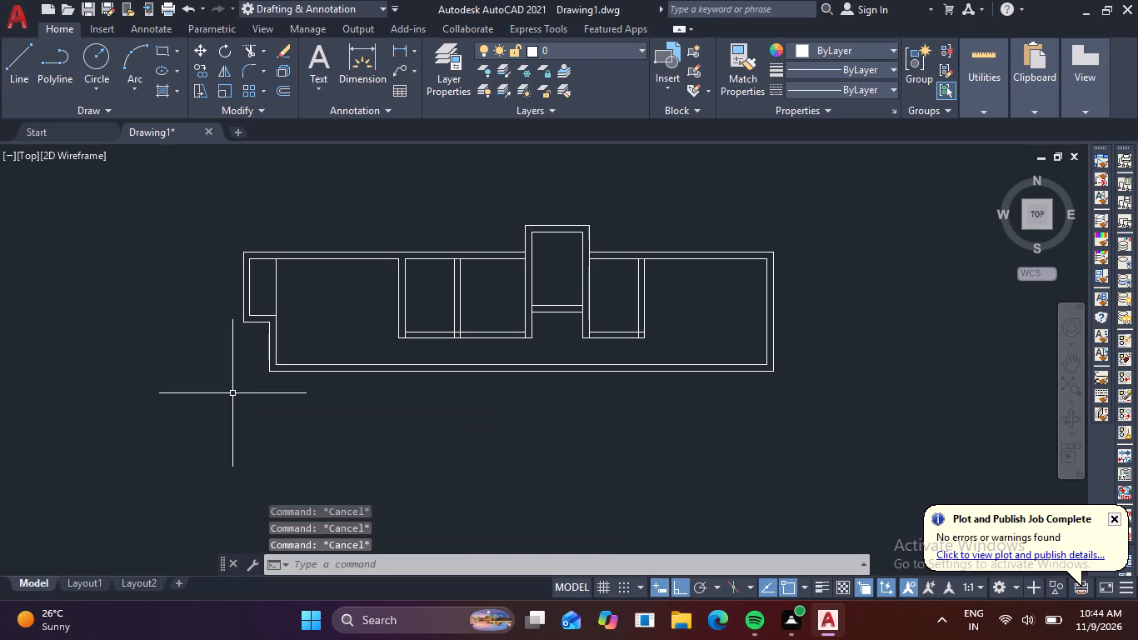
key(Escape)
key(Escape)
Draw a line from the small western room's outer southwest corner 1' west and about 24'-10" south.
key(l)
key(space)
click(247, 324)
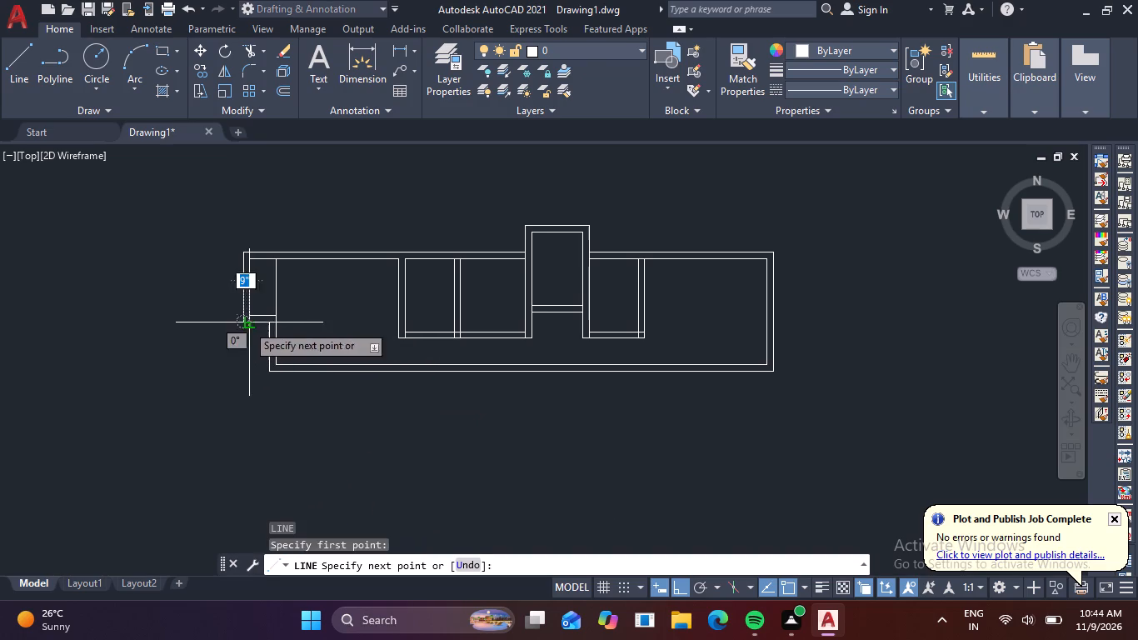
key(1)
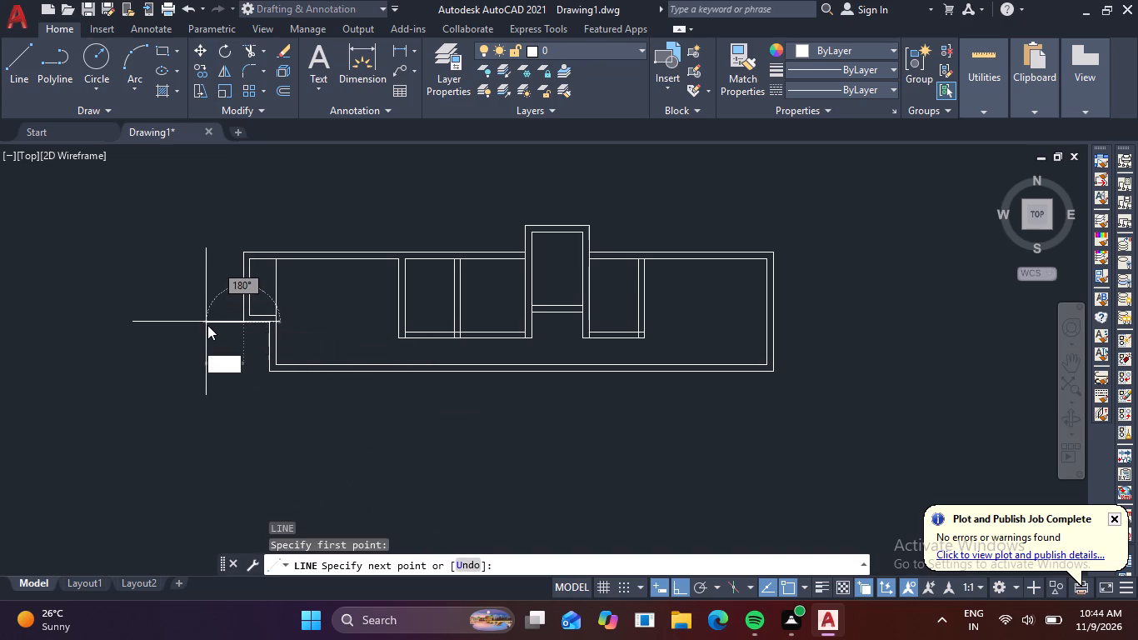
key(apostrophe)
key(space)
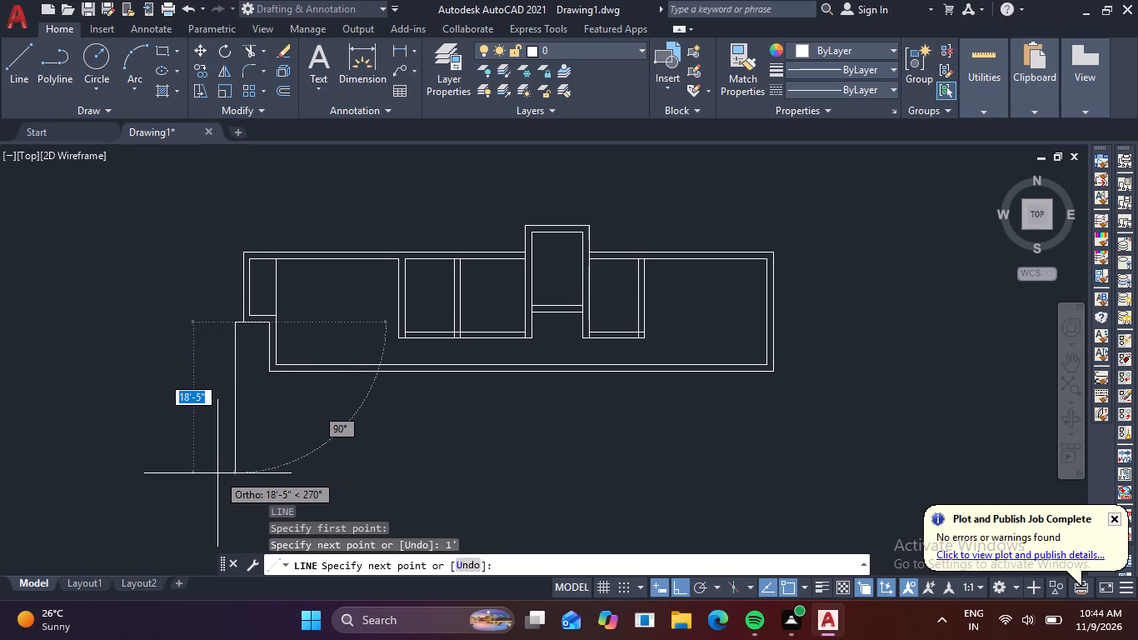
click(204, 526)
key(Escape)
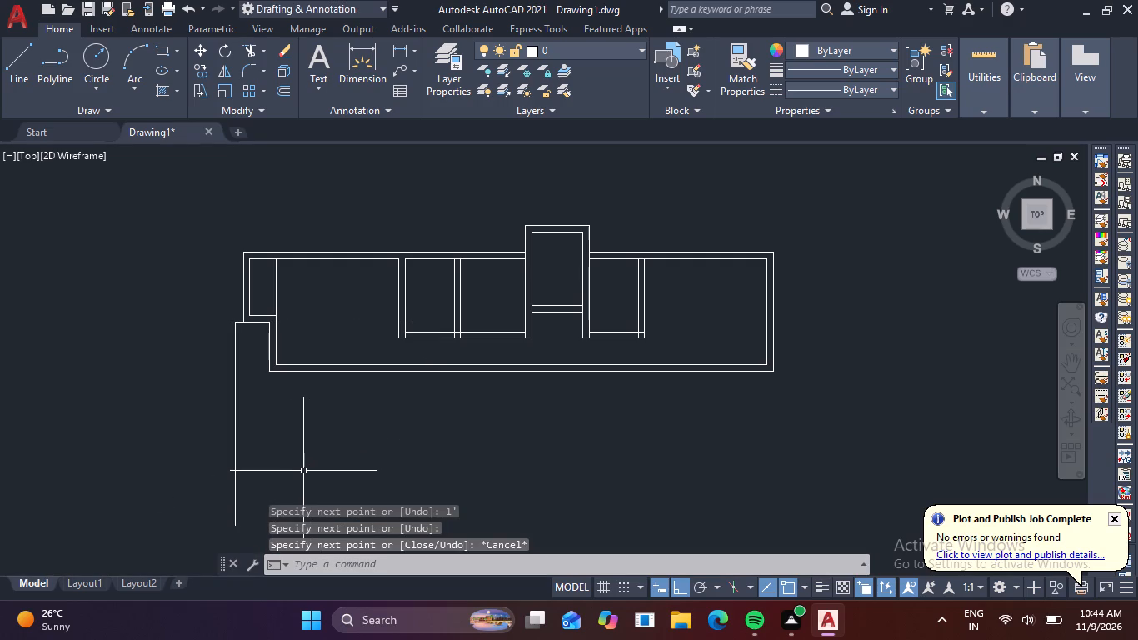
Offset the new long north-south line on the west side 8'6" to the east.
text(o)
key(space)
text(8')
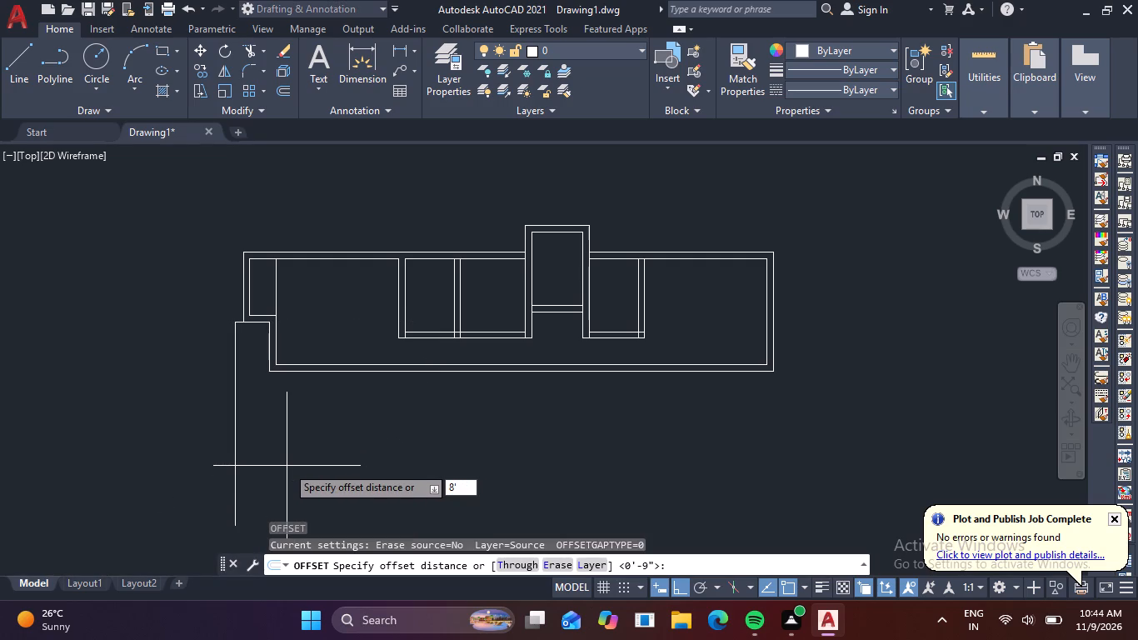
key(6)
key(Return)
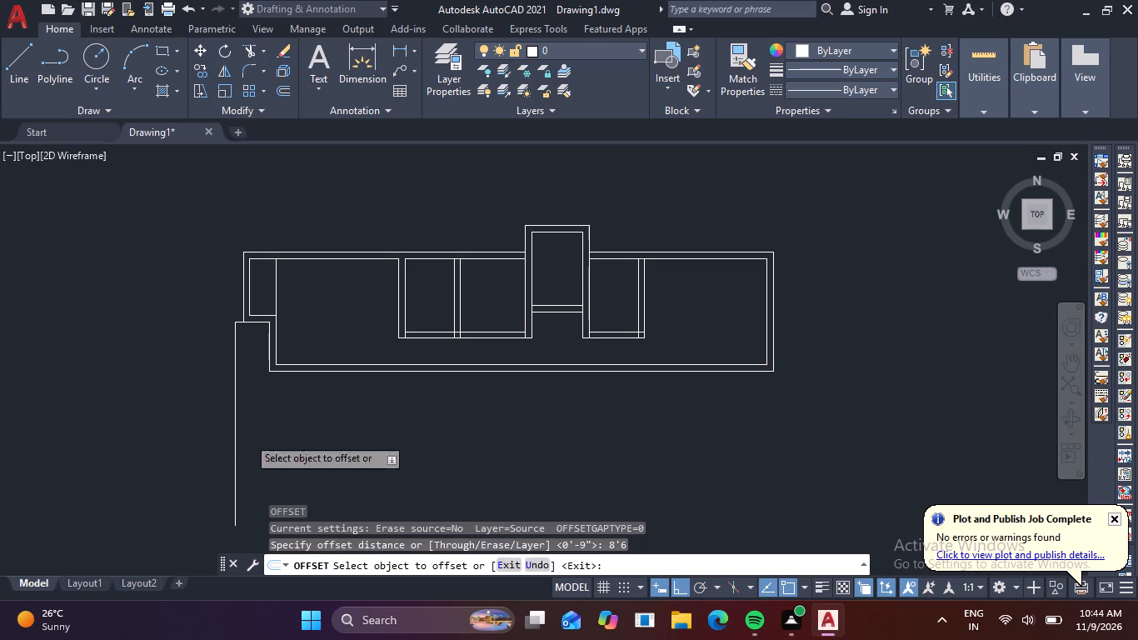
click(237, 427)
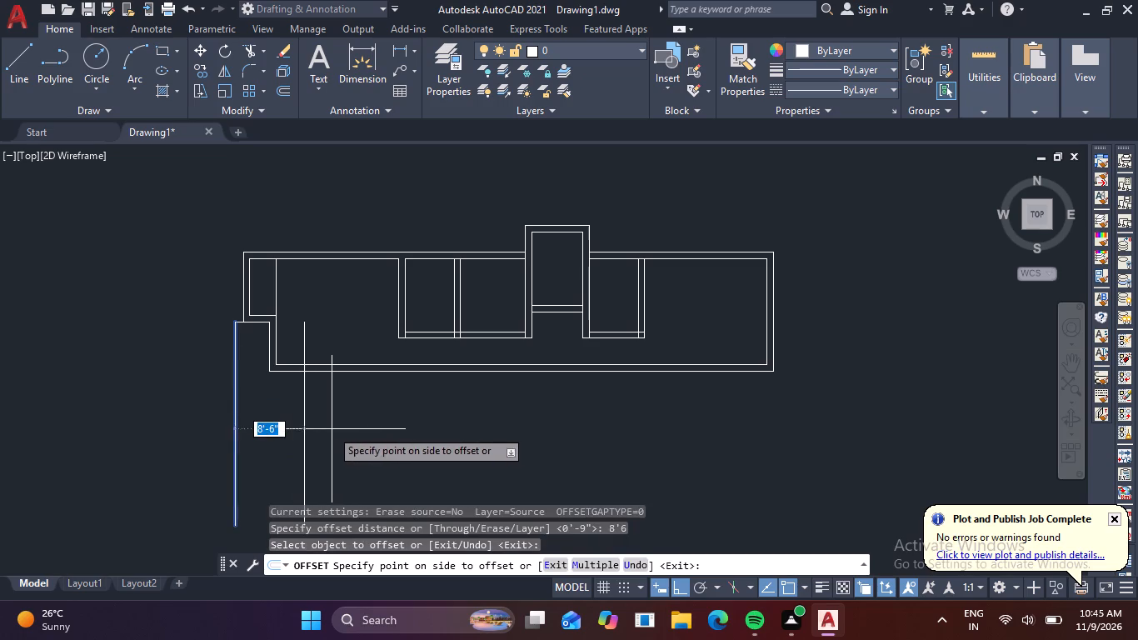
click(339, 428)
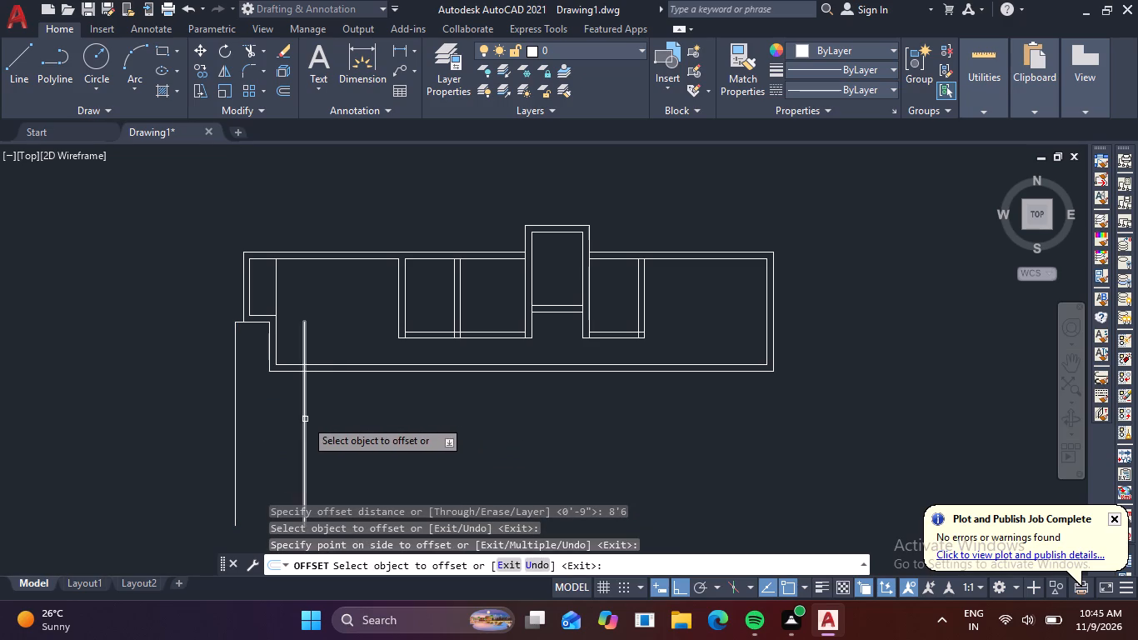
Offset the new north-south line crossing the southern wall by 9" to the east to form a wall pair.
click(305, 419)
key(space)
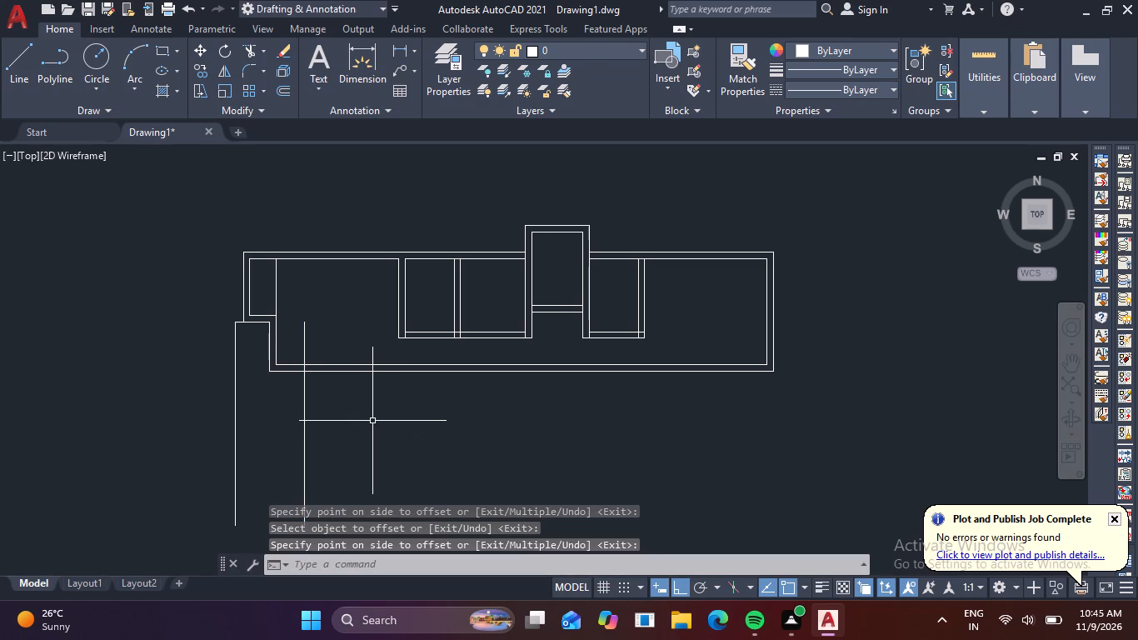
key(space)
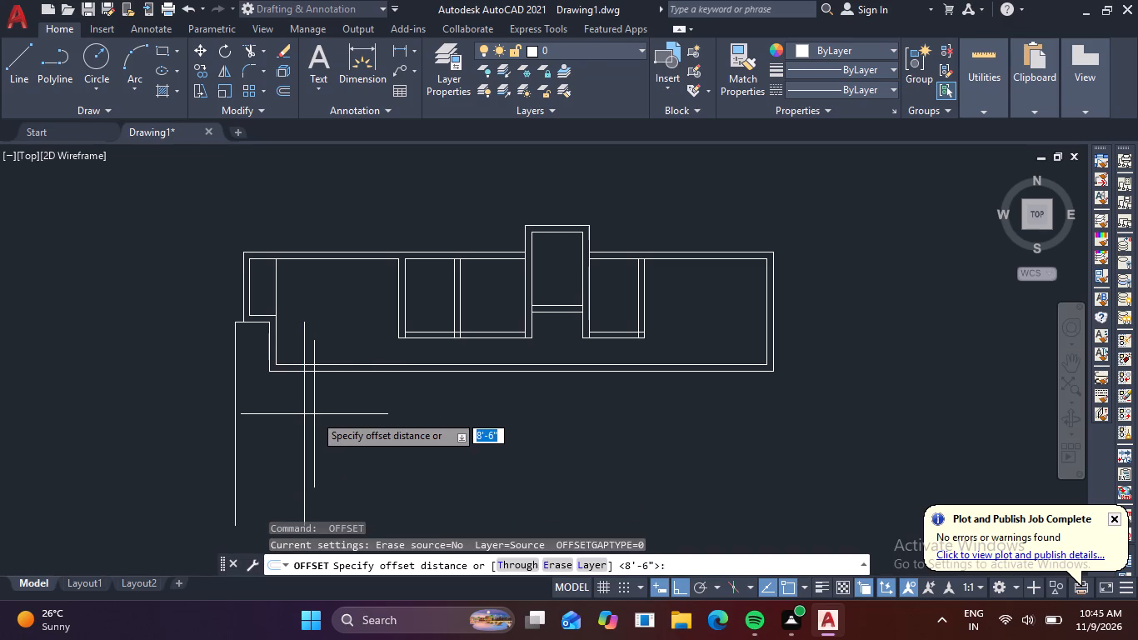
text(9)
key(space)
click(303, 412)
click(342, 408)
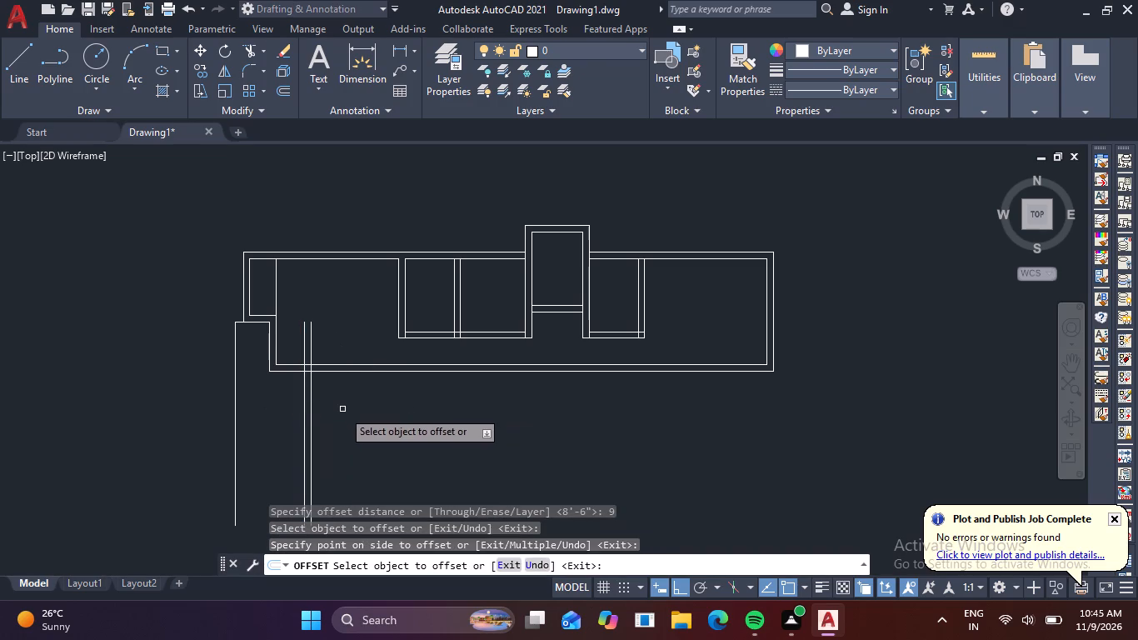
key(Escape)
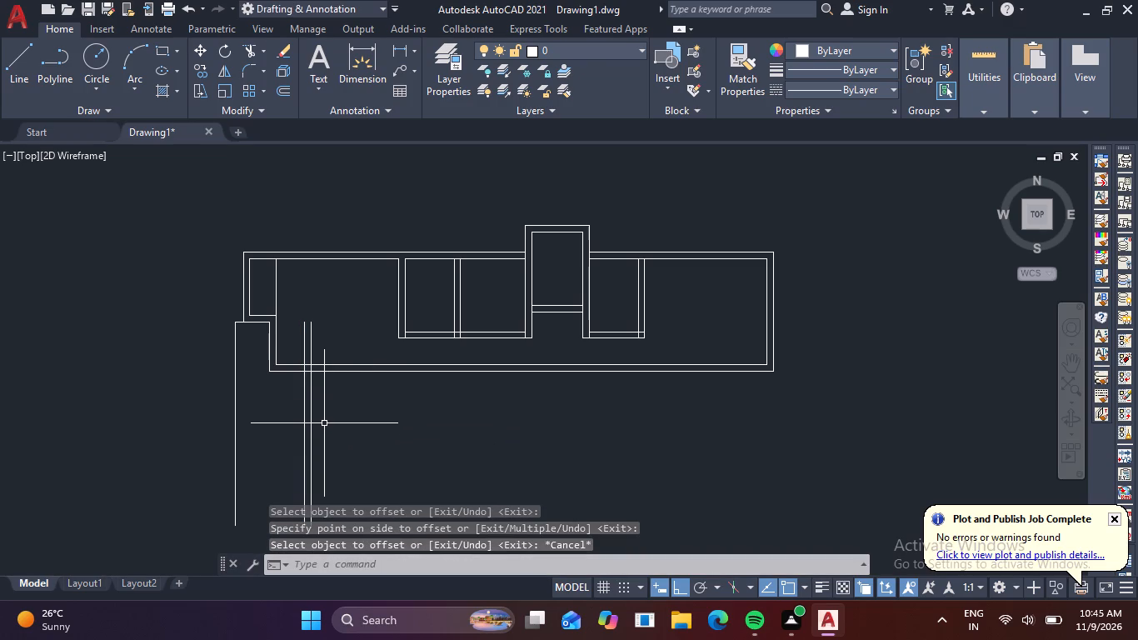
Trim both lines of the new 9" north-south wall across the southern wall's thickness and inside the building above it.
key(t)
key(r)
key(space)
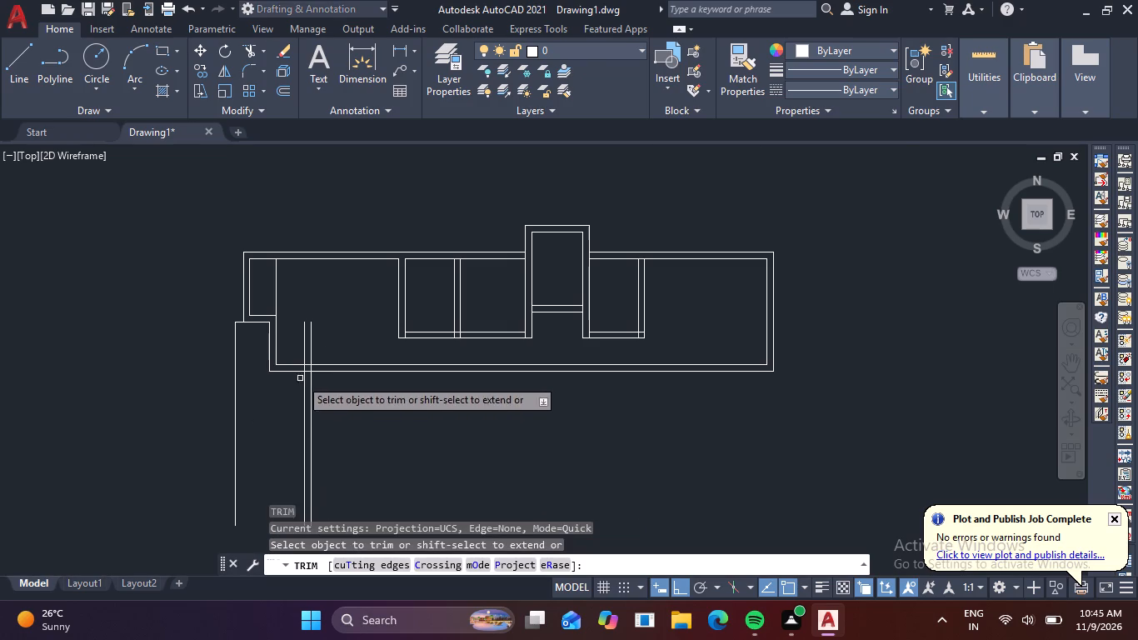
scroll(302, 375, up, 4)
click(252, 354)
click(345, 361)
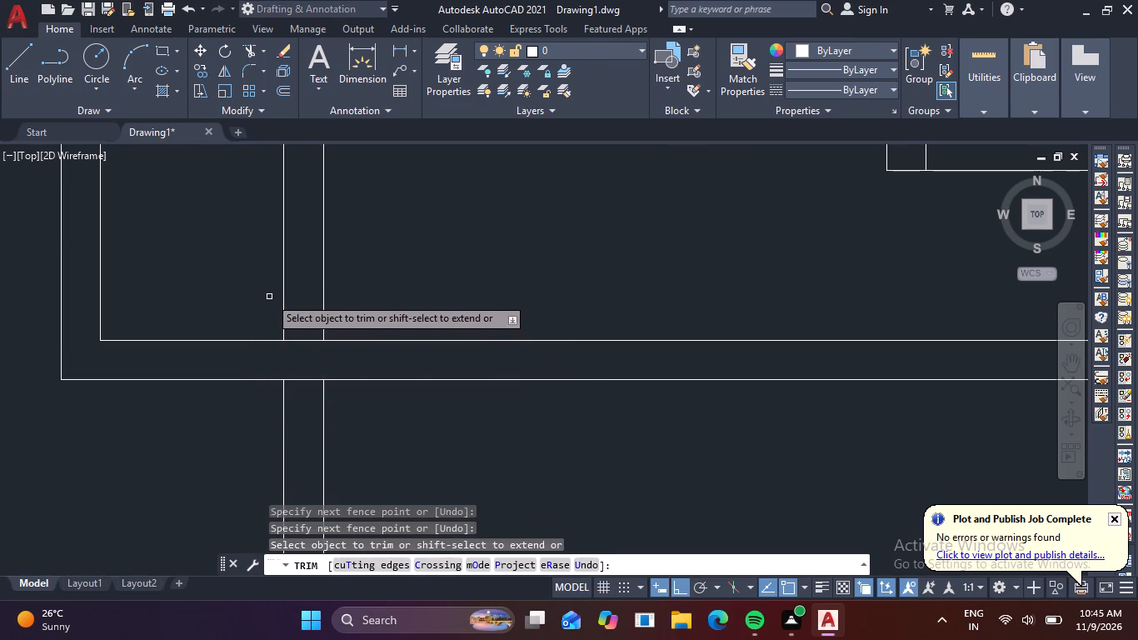
click(257, 292)
click(343, 292)
scroll(343, 292, down, 4)
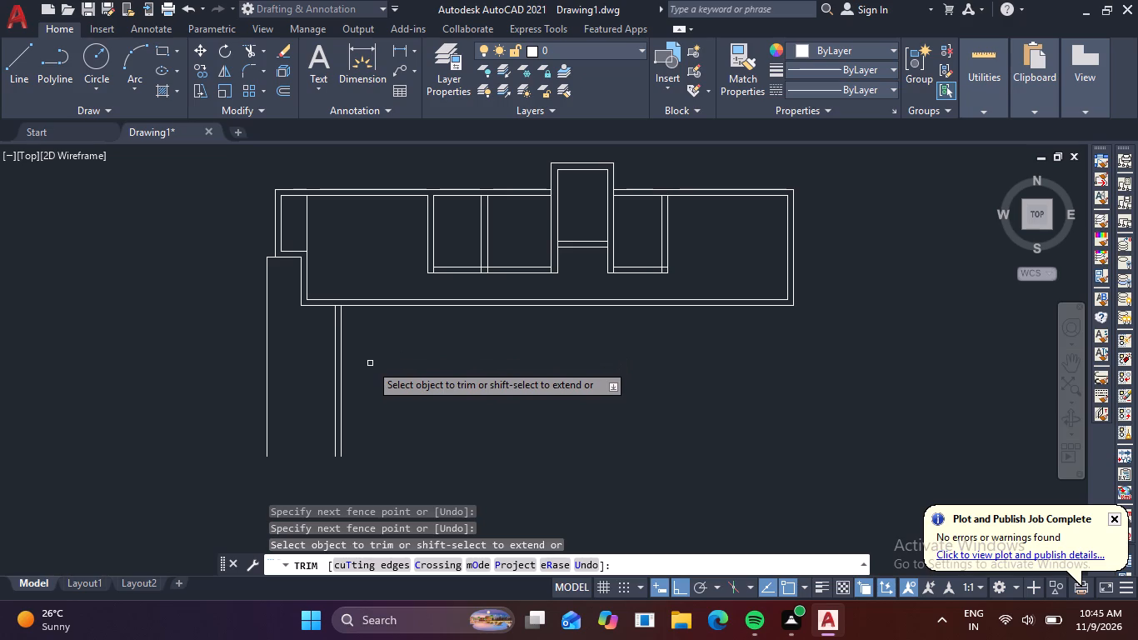
key(Escape)
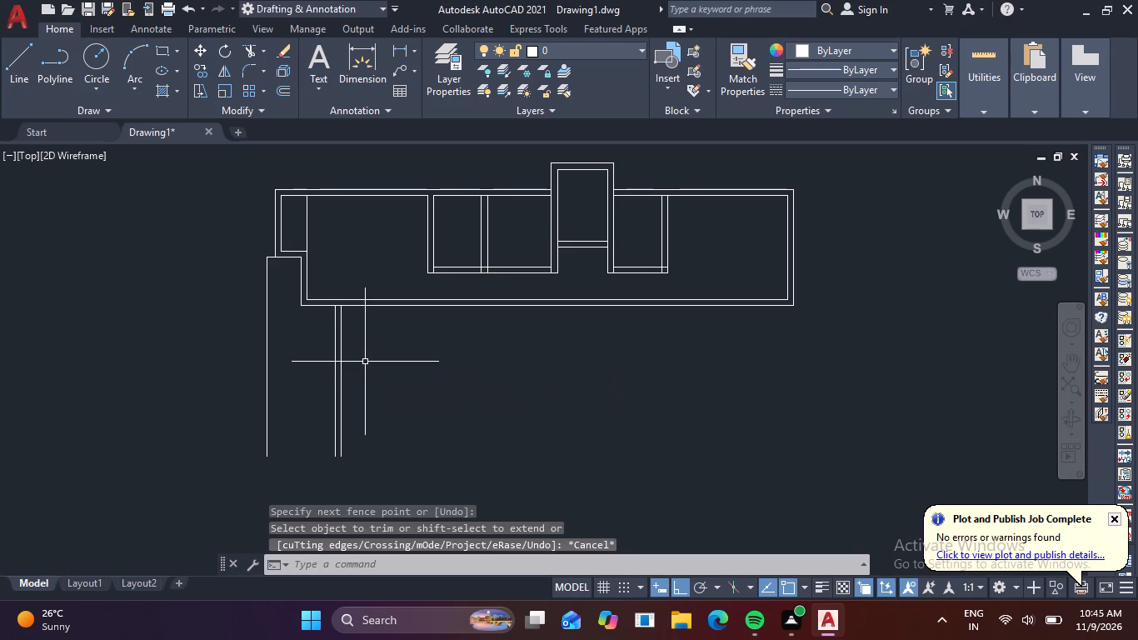
Offset the outer southern wall line 15' south, and offset that copy another 9" south to form a parallel wall.
text(o)
key(space)
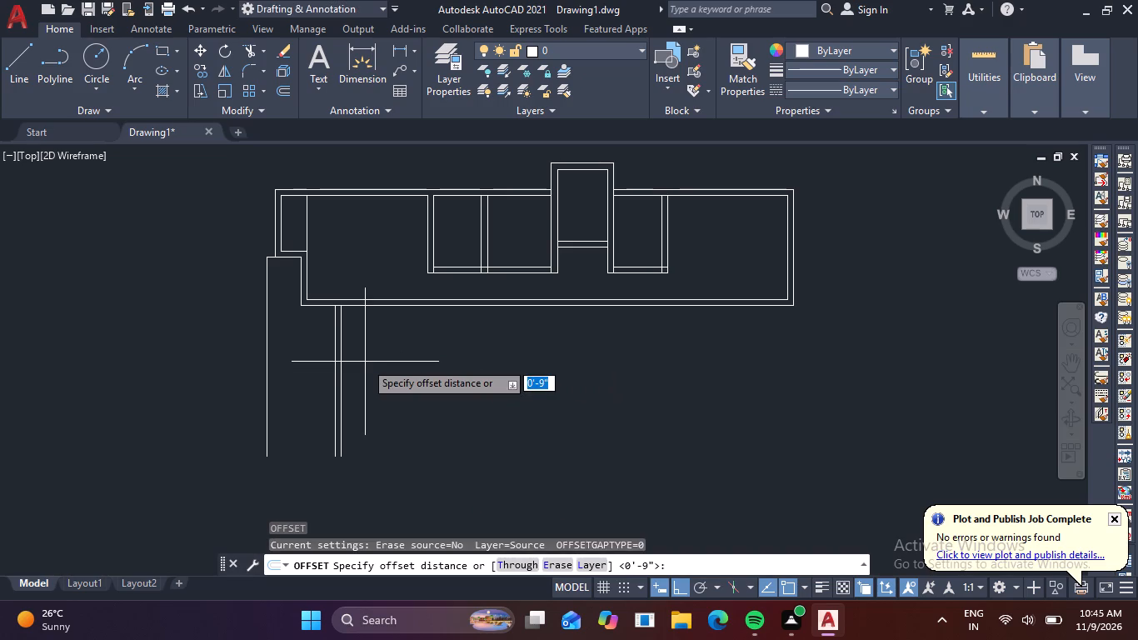
key(1)
key(5)
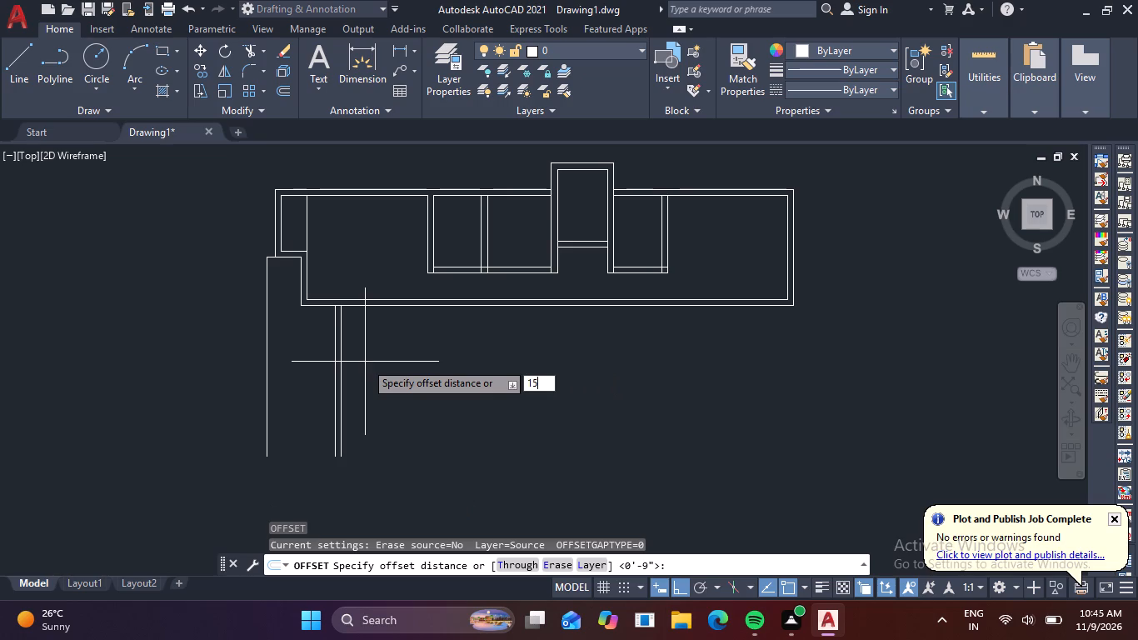
key(apostrophe)
key(space)
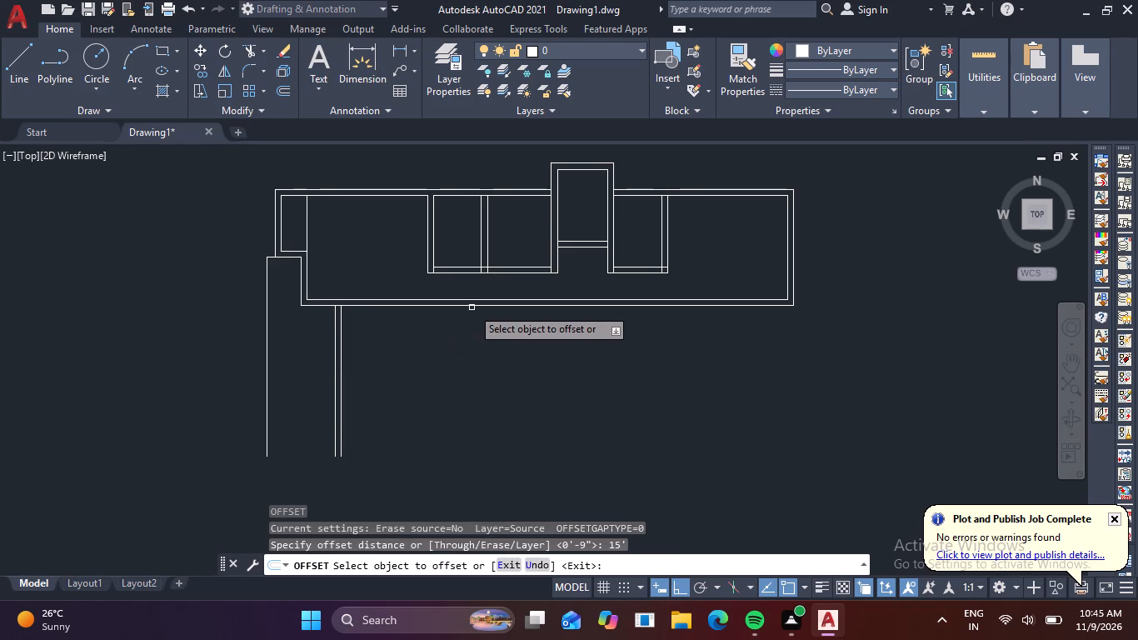
click(472, 307)
click(453, 397)
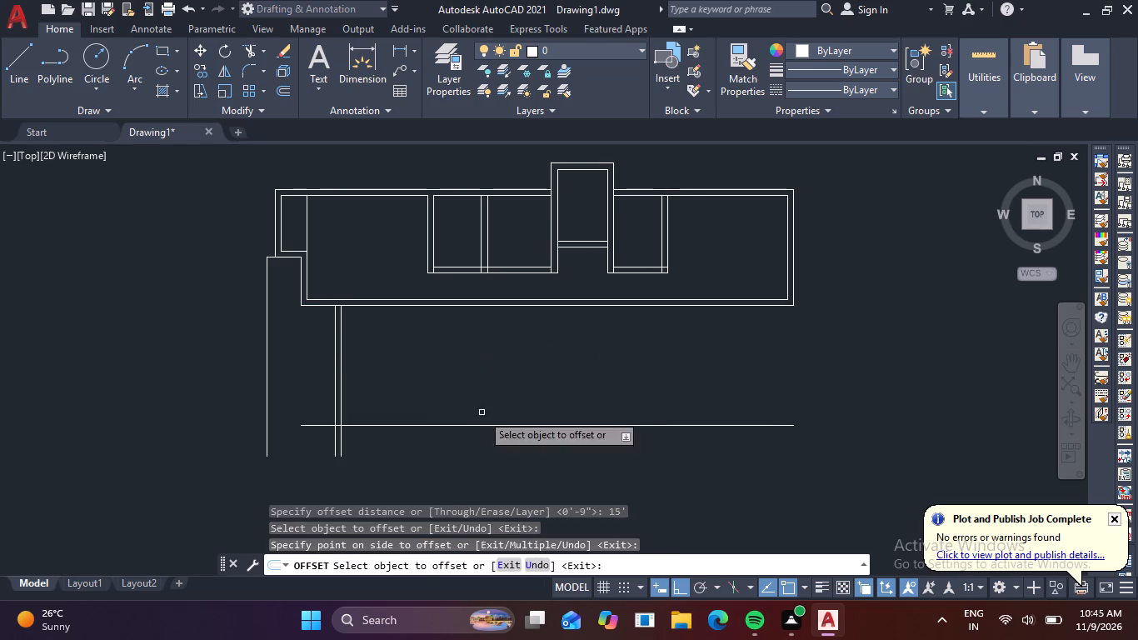
click(488, 424)
text(9)
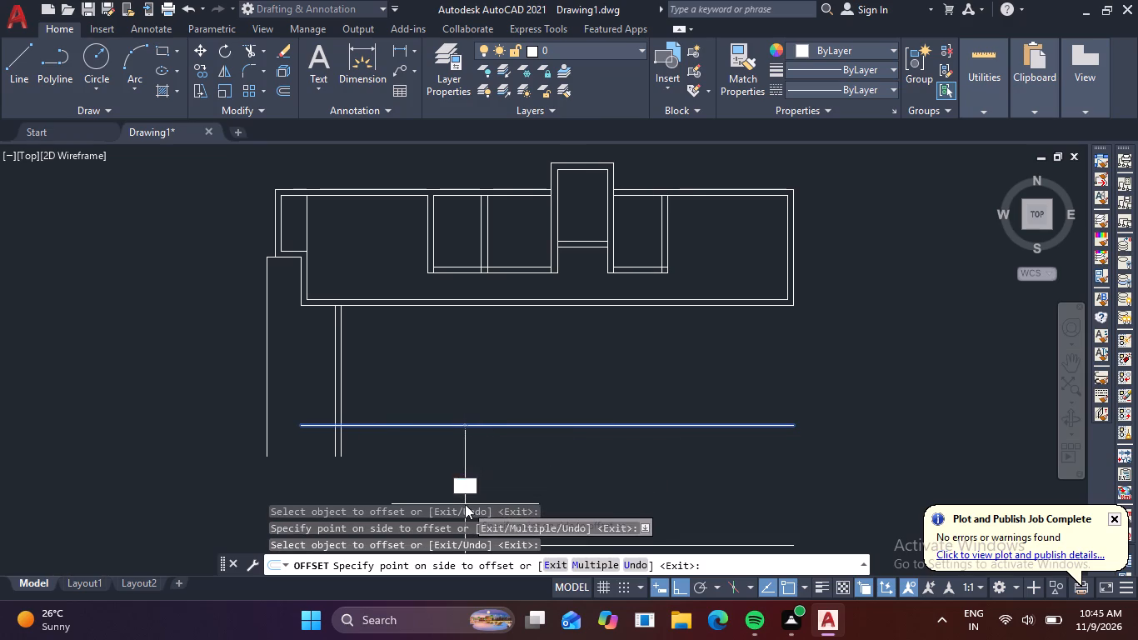
key(space)
key(Escape)
key(Escape)
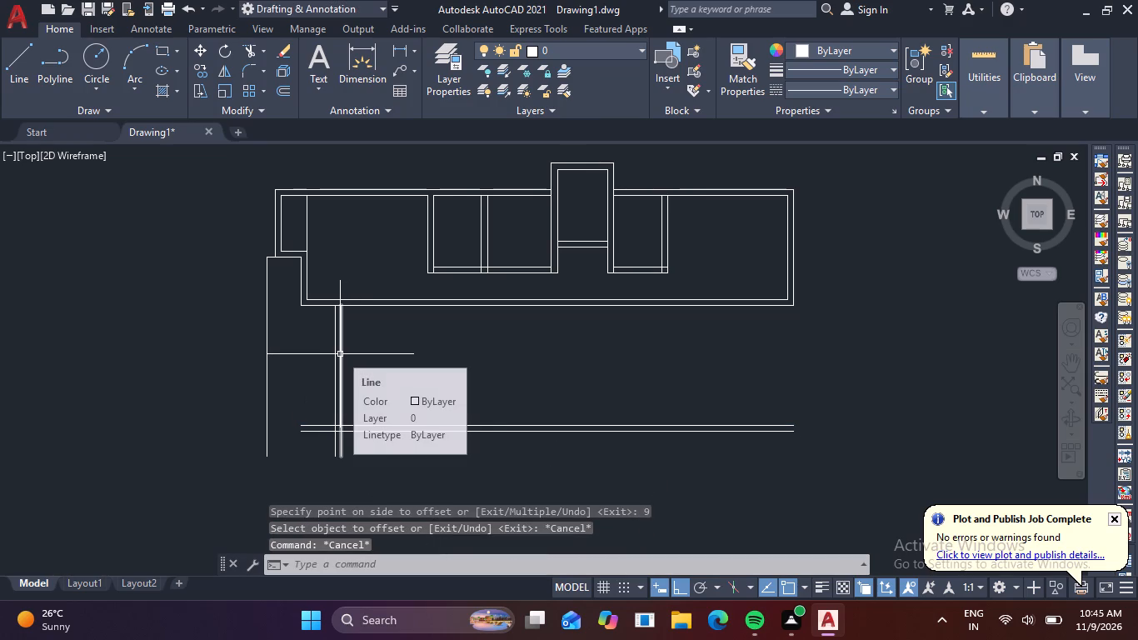
Offset the east line of the new 9" north-south wall 35'9" to the east.
key(o)
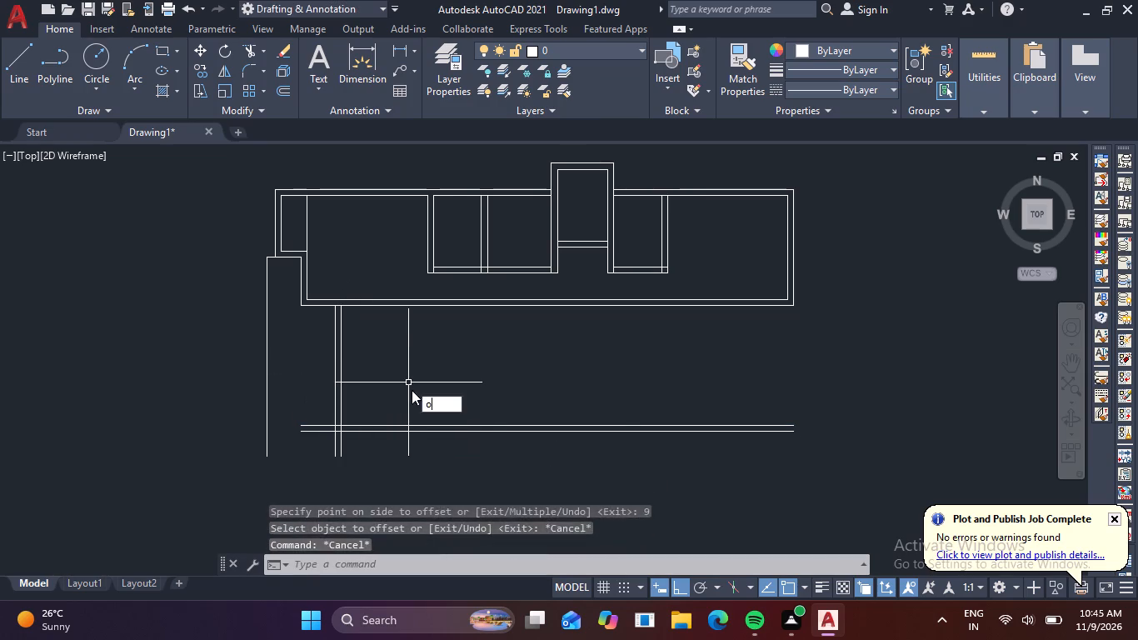
key(space)
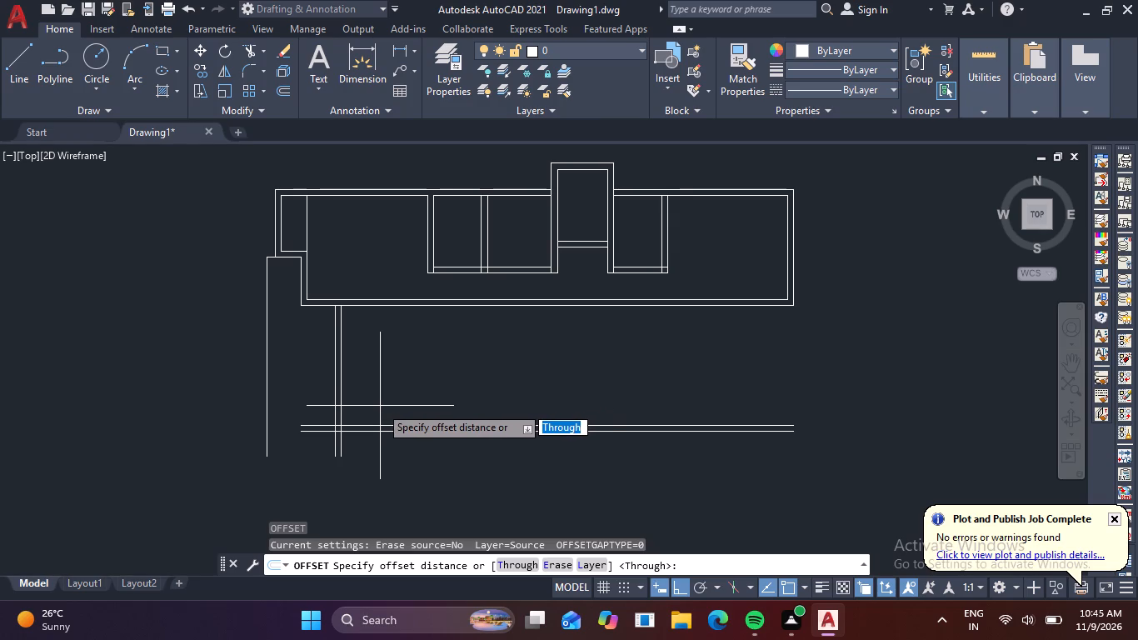
key(3)
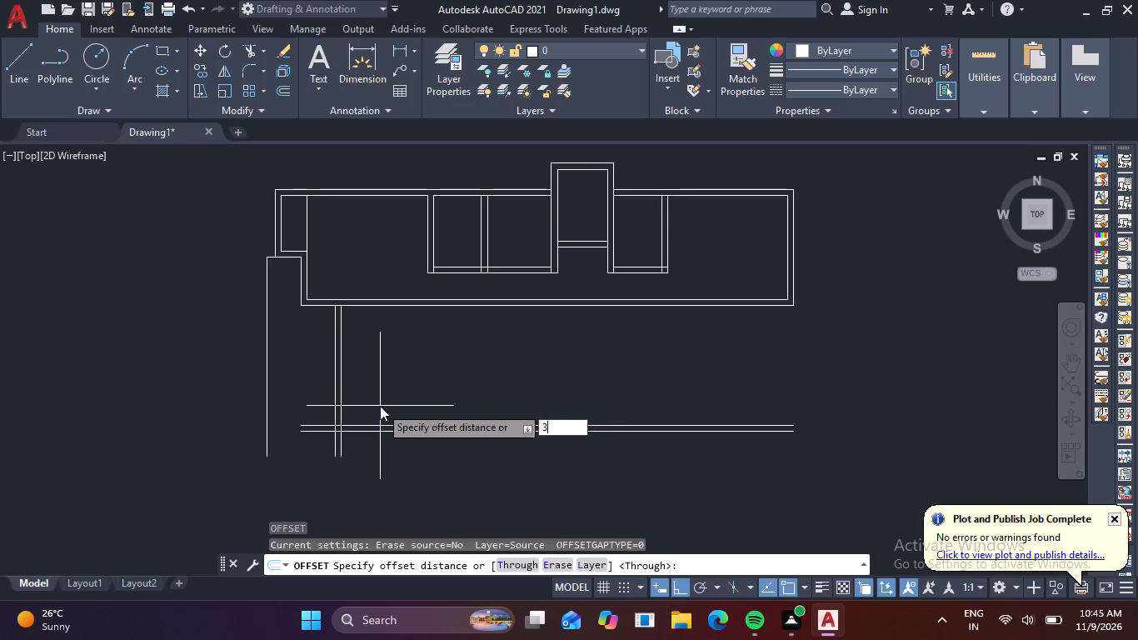
text(5')
key(9)
key(Return)
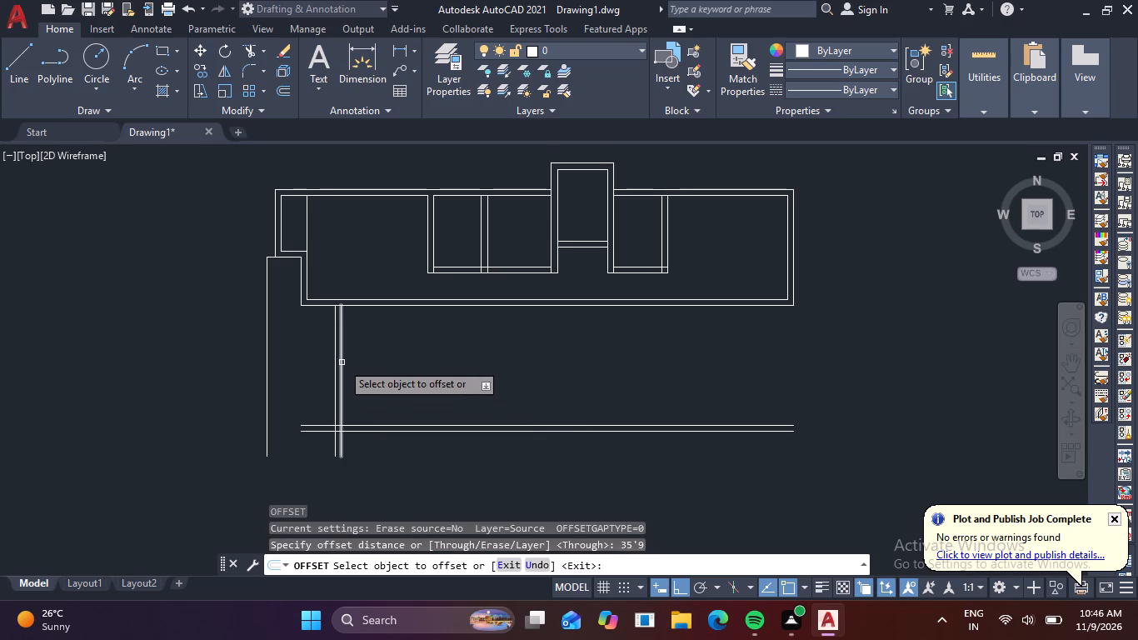
click(342, 362)
click(590, 377)
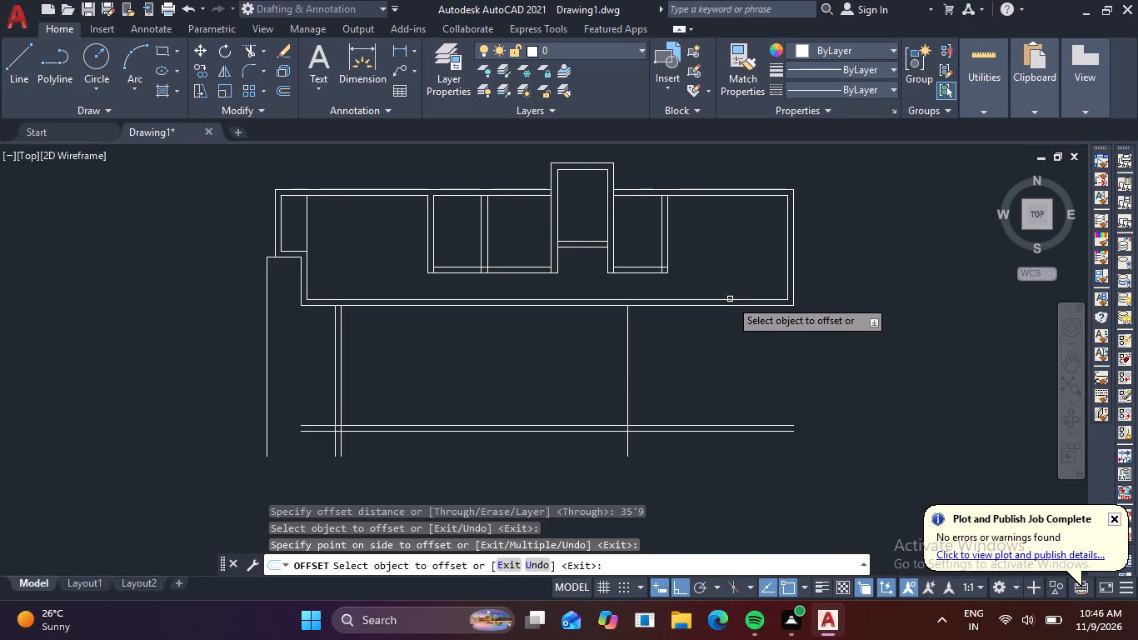
key(Escape)
key(Escape)
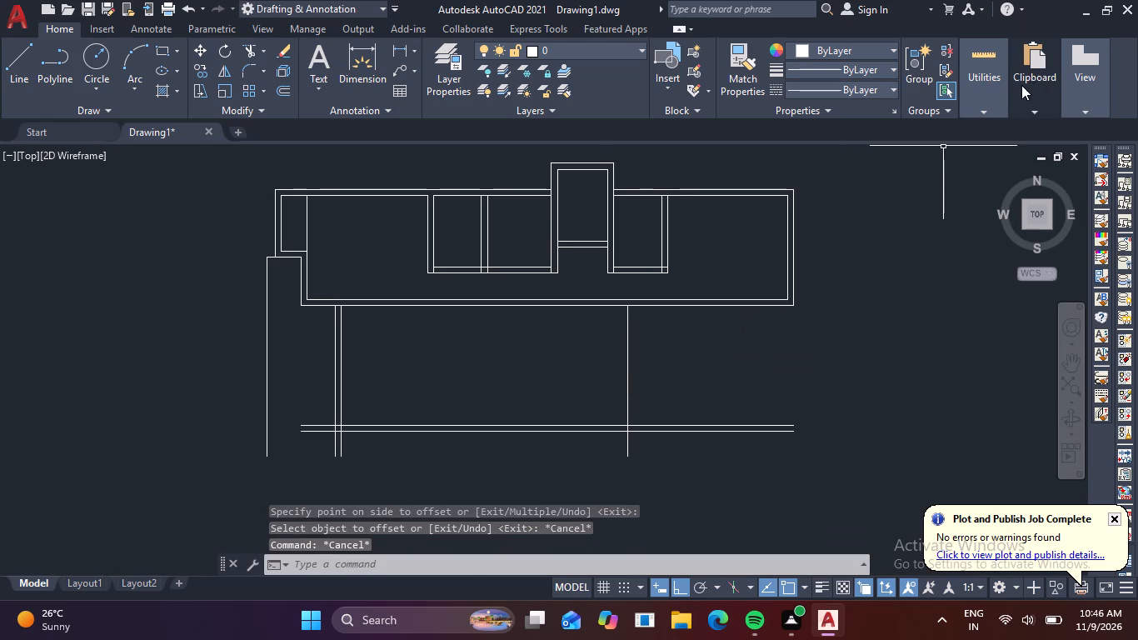
Quick-measure the clear width and depth of the new space south of the building.
click(980, 102)
click(985, 127)
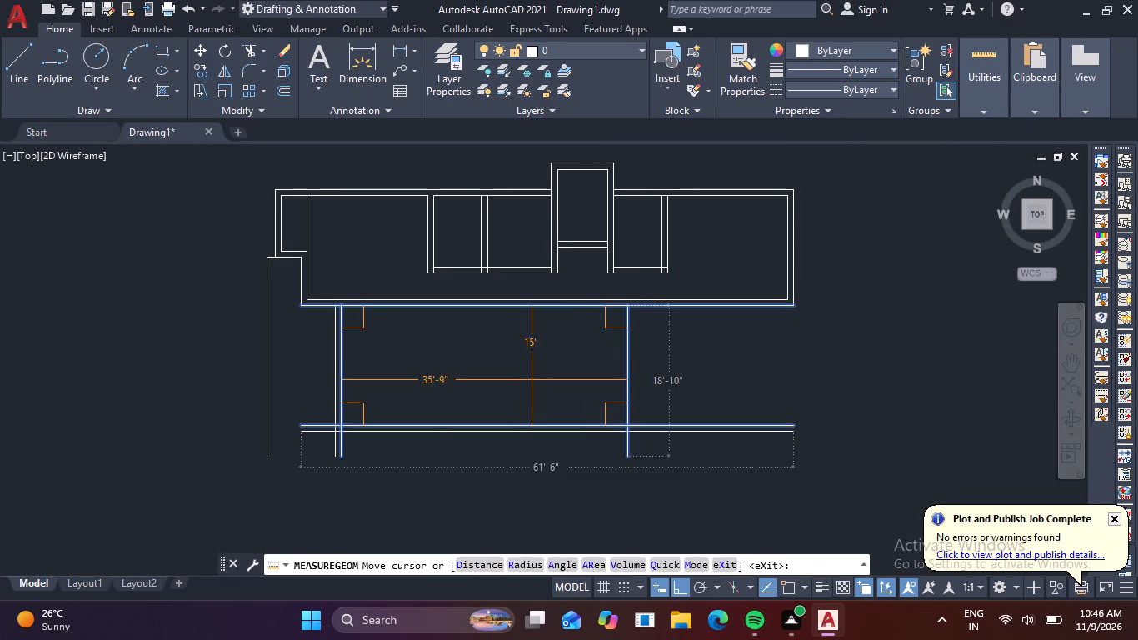
key(Escape)
key(Escape)
key(Escape)
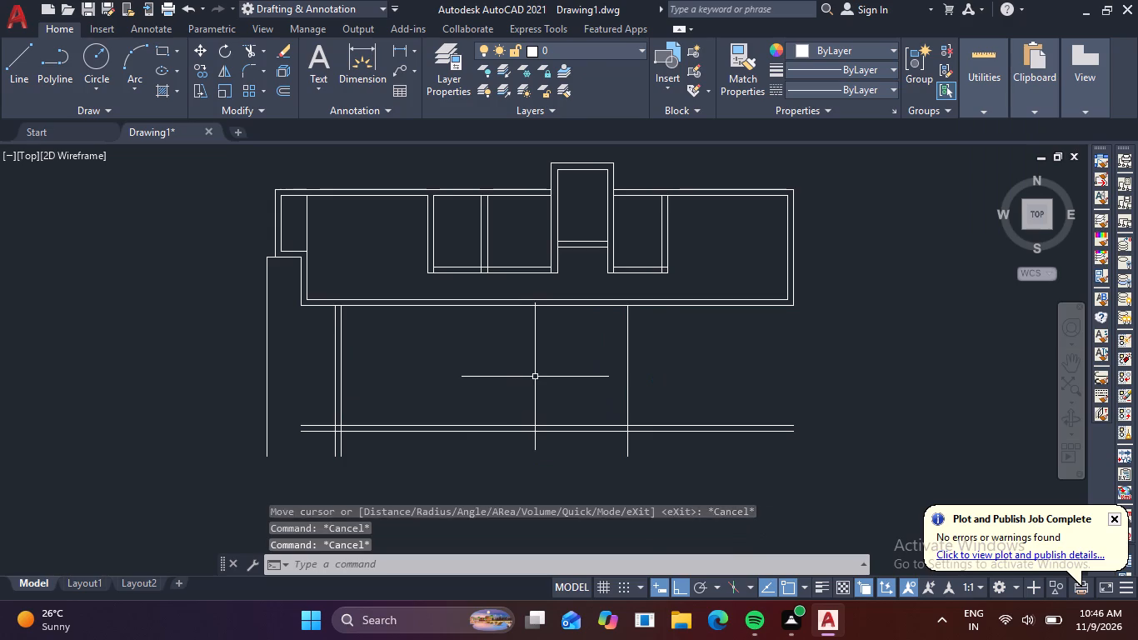
key(Escape)
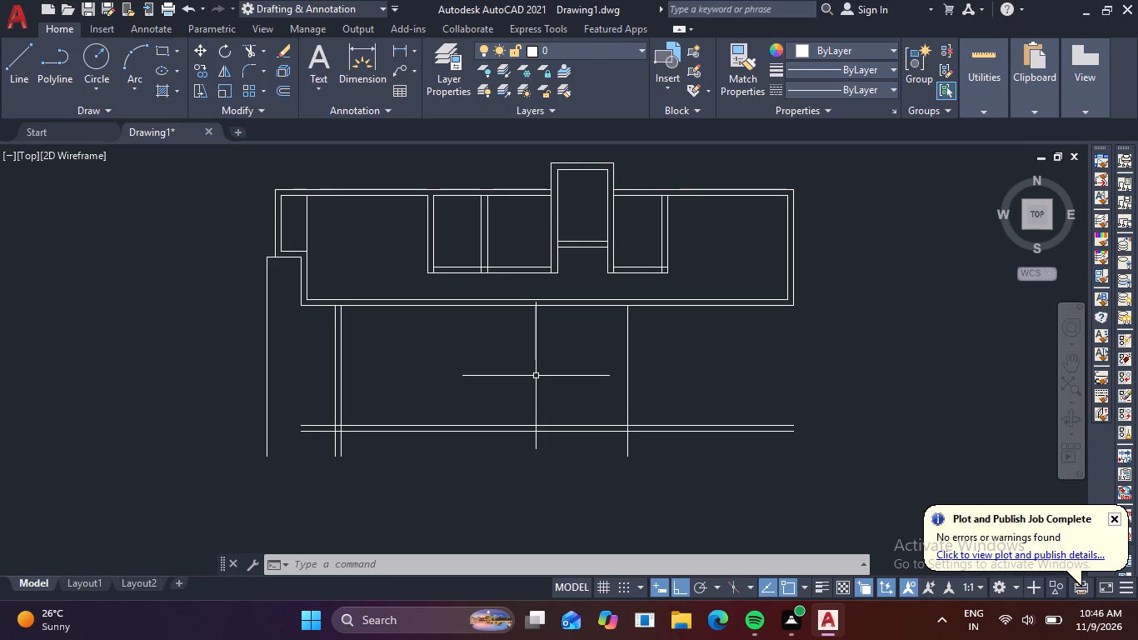
Draw a line from the building's outer southwest corner straight south to the west end of the new wall's upper line.
text(l)
key(space)
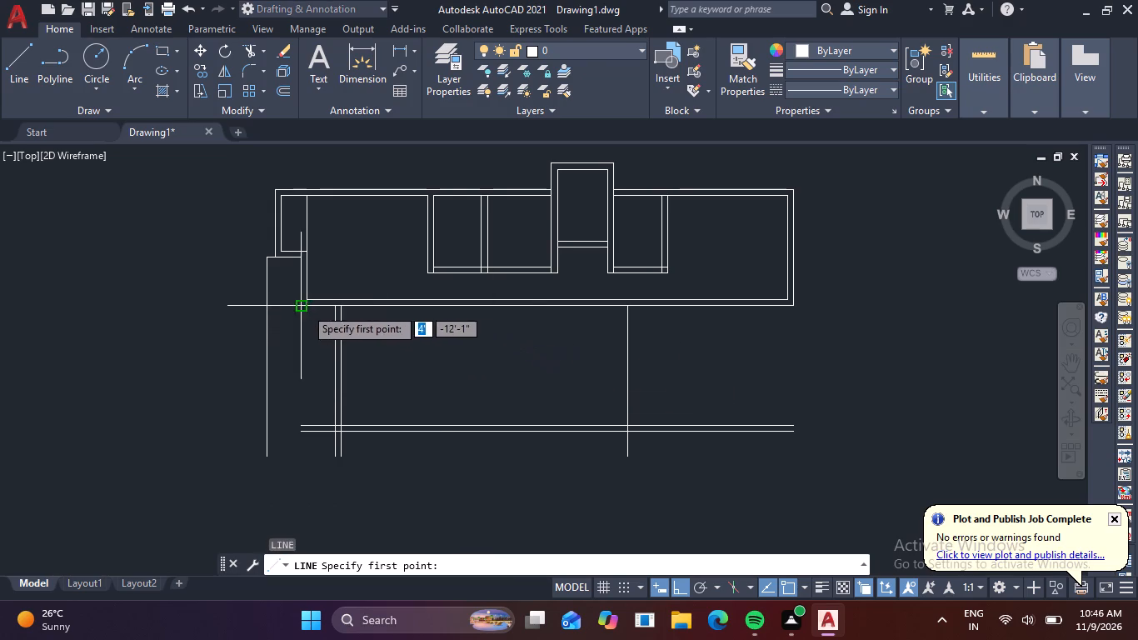
click(303, 307)
click(299, 428)
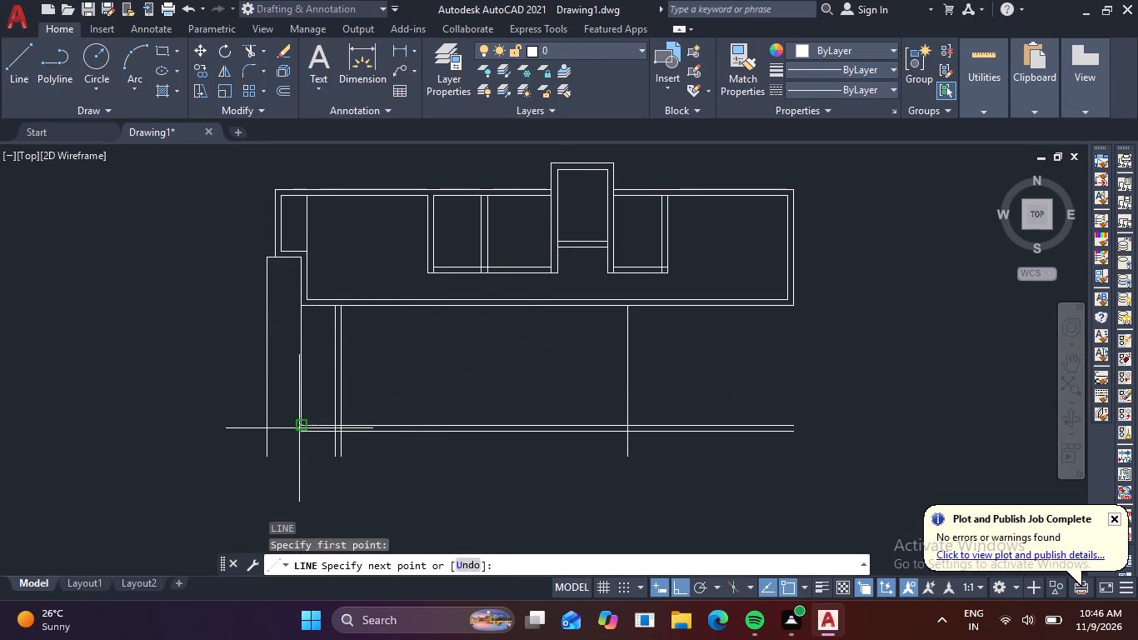
key(space)
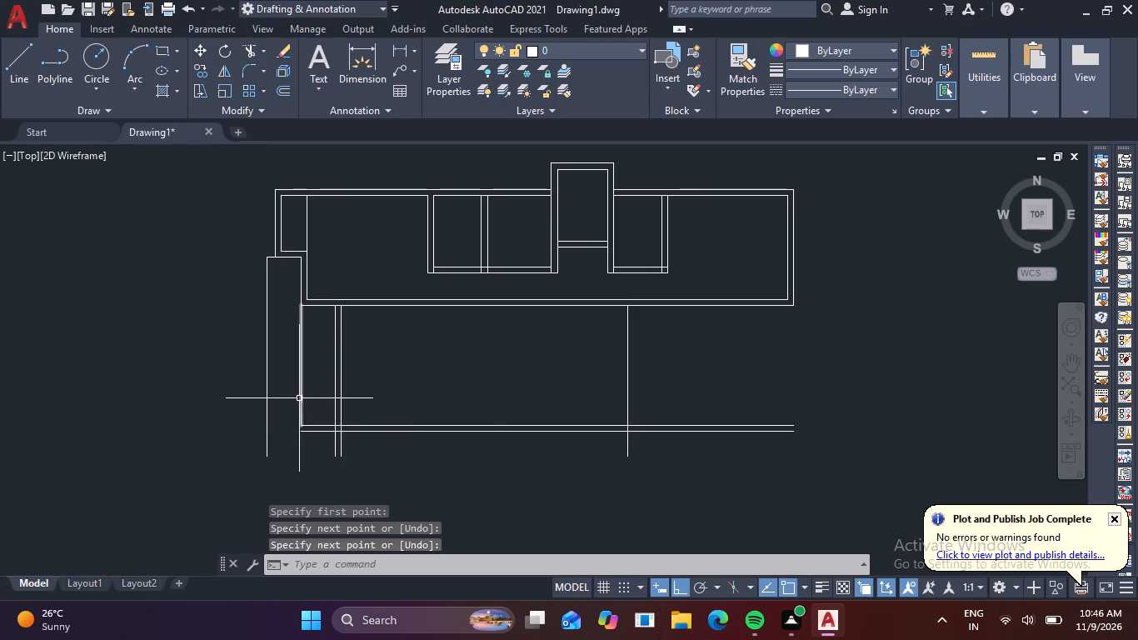
Offset the line just drawn 8'6" to the east, and offset that copy another 9" east to form a wall.
key(o)
key(space)
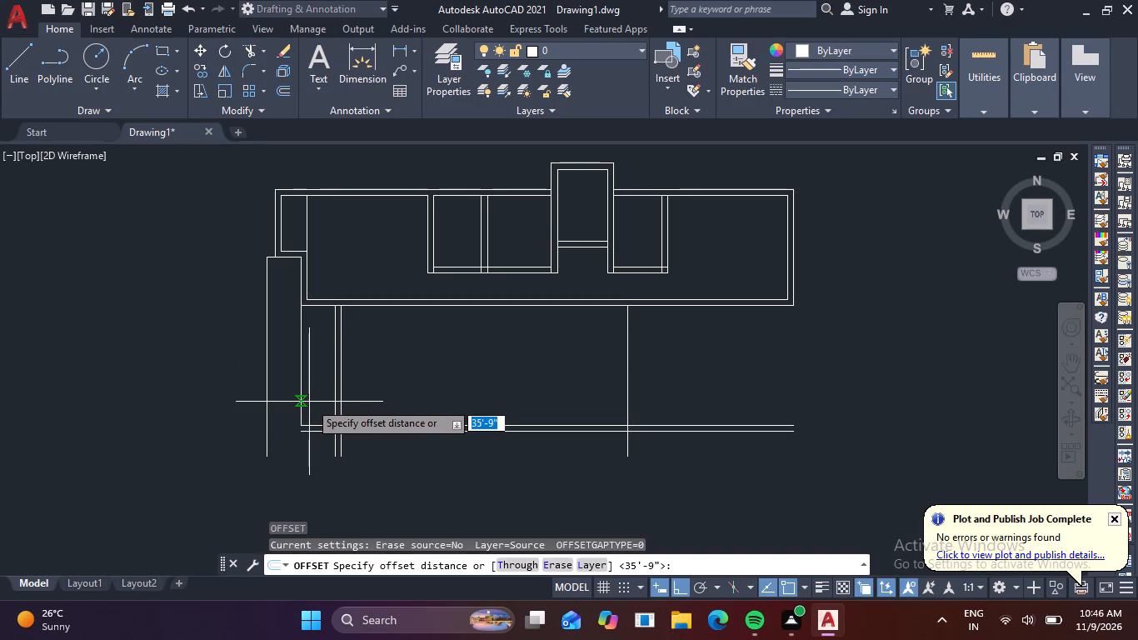
key(space)
click(299, 396)
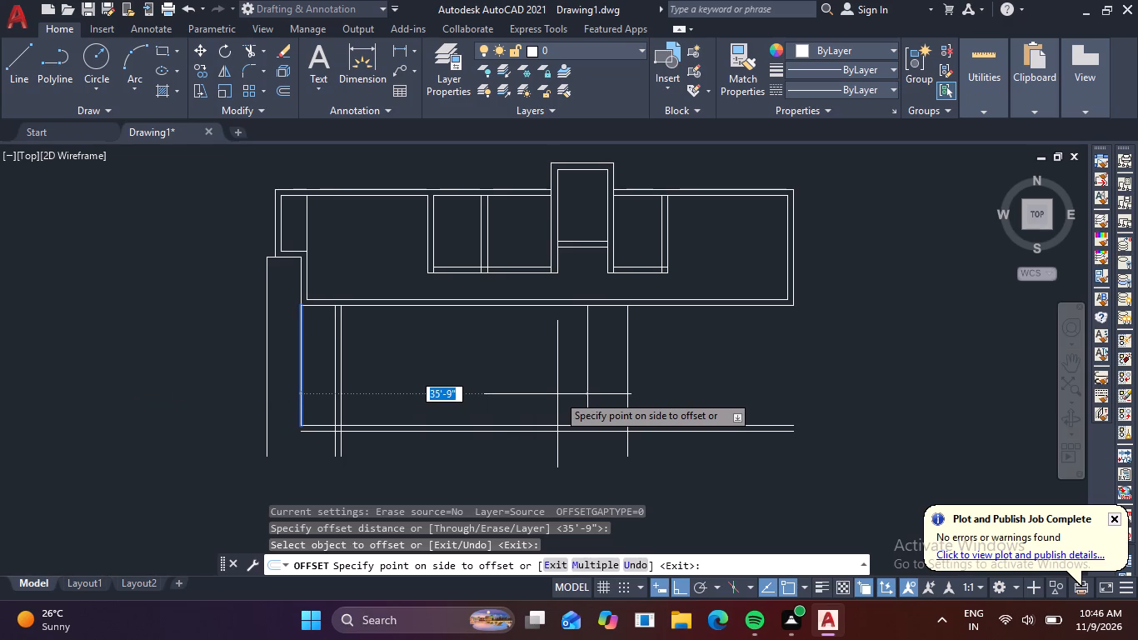
text(8')
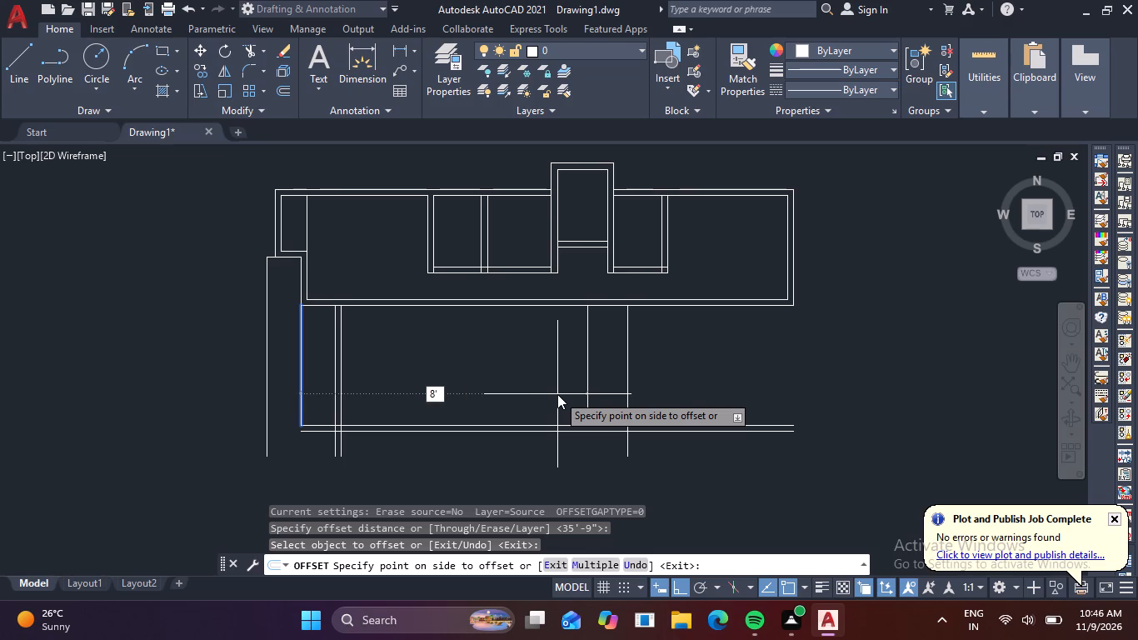
key(6)
key(Return)
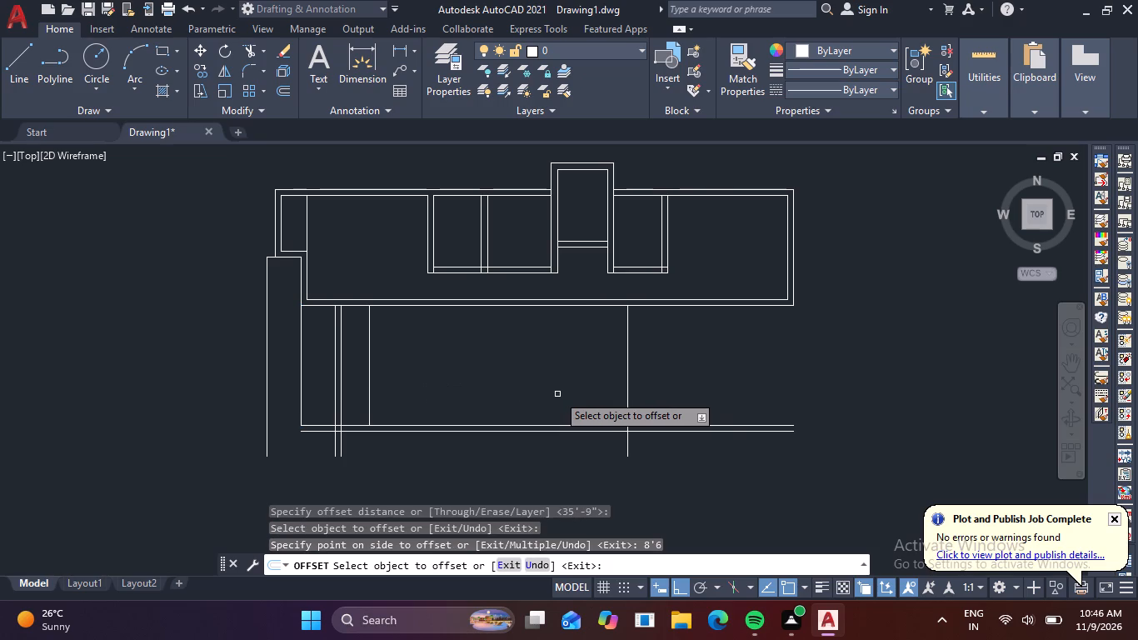
click(370, 354)
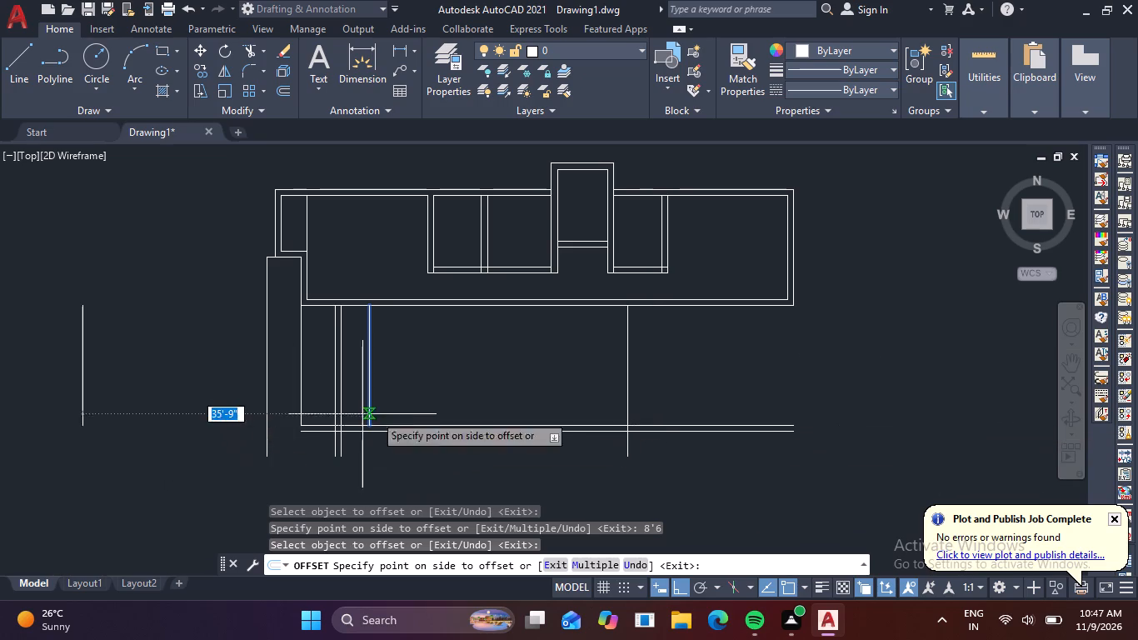
text(9)
key(space)
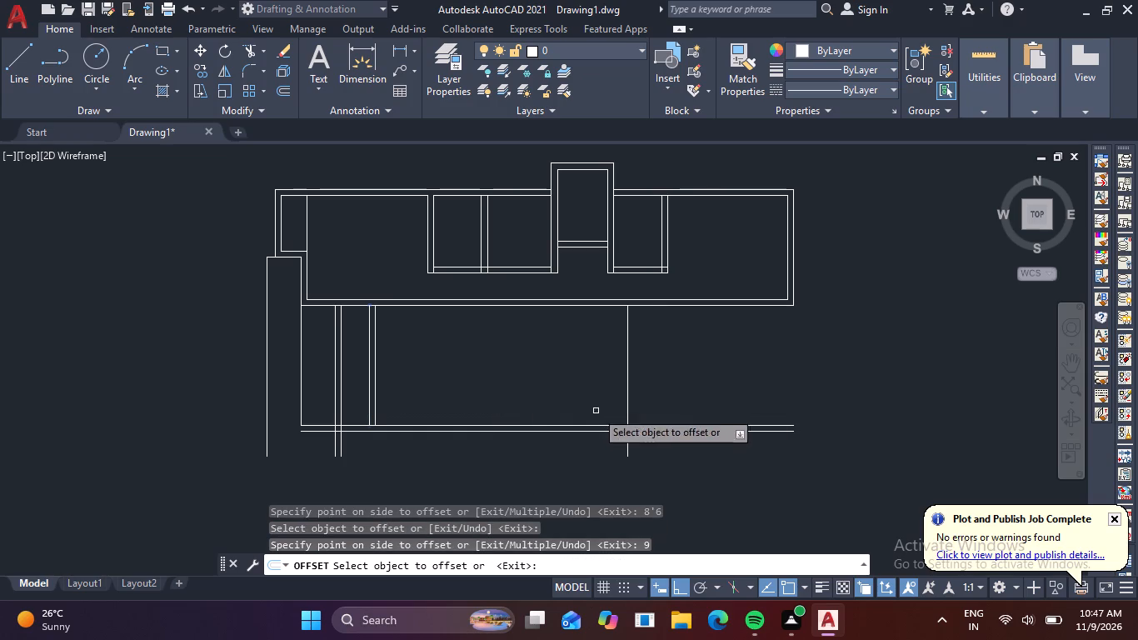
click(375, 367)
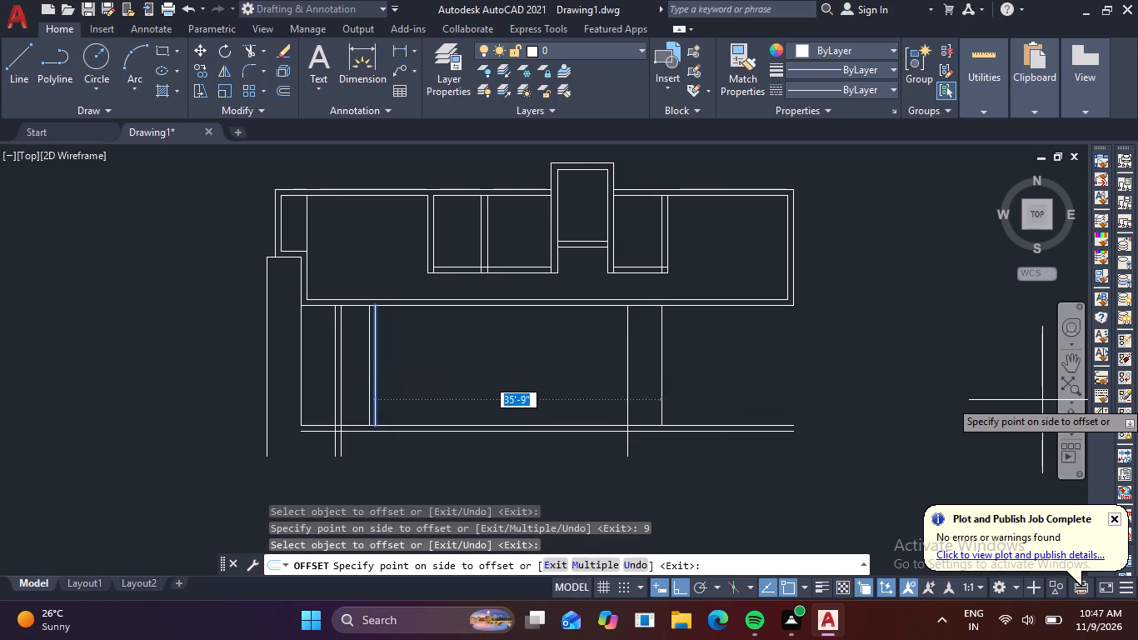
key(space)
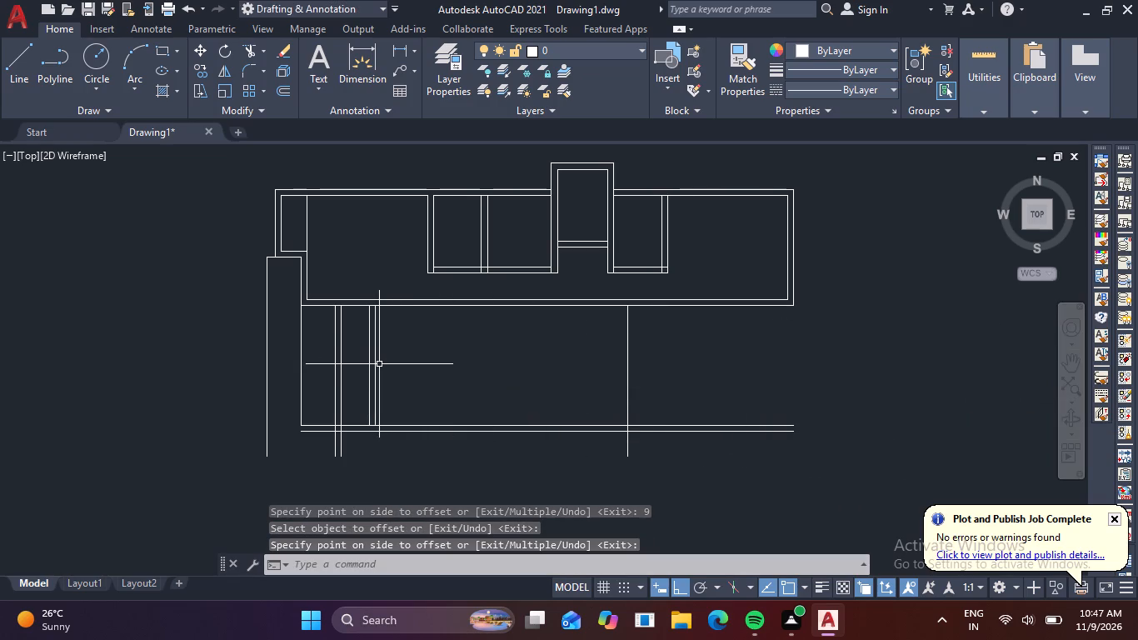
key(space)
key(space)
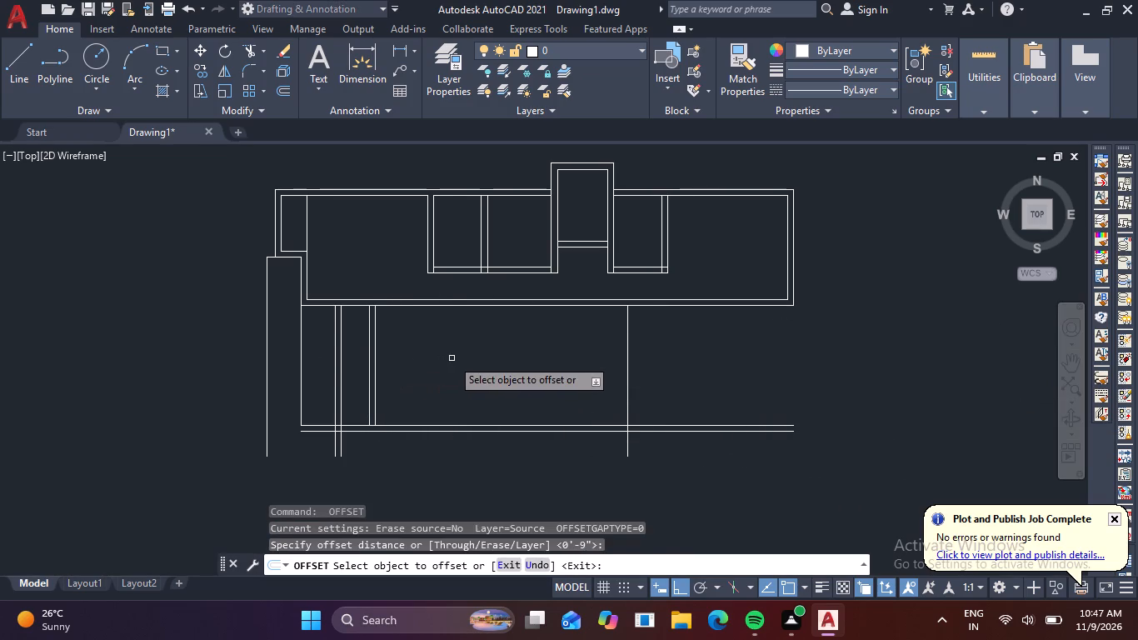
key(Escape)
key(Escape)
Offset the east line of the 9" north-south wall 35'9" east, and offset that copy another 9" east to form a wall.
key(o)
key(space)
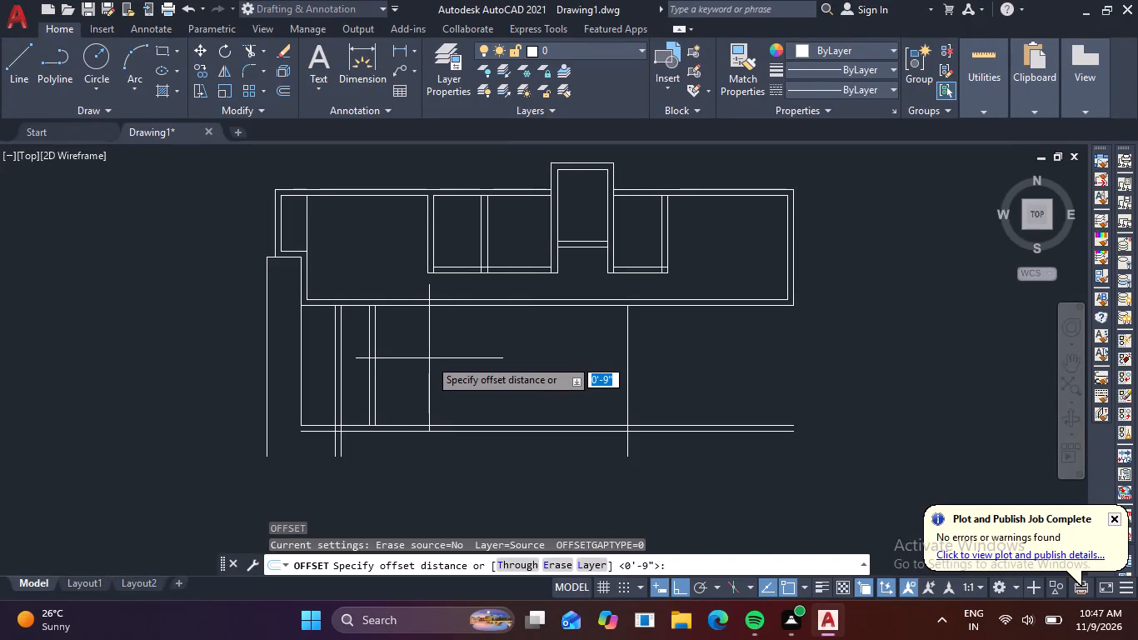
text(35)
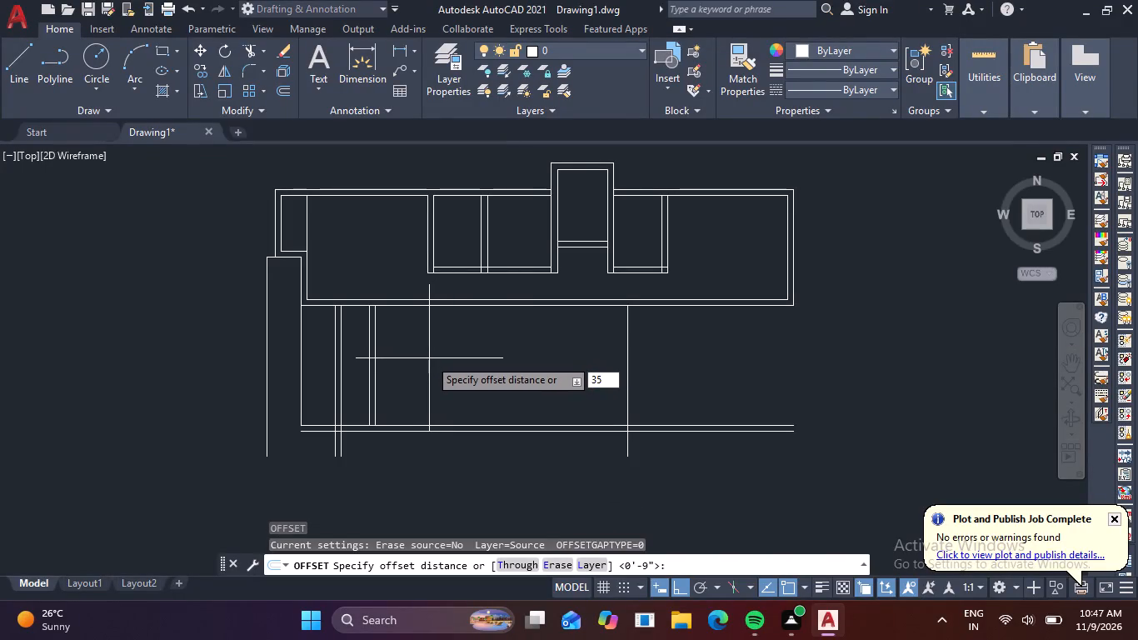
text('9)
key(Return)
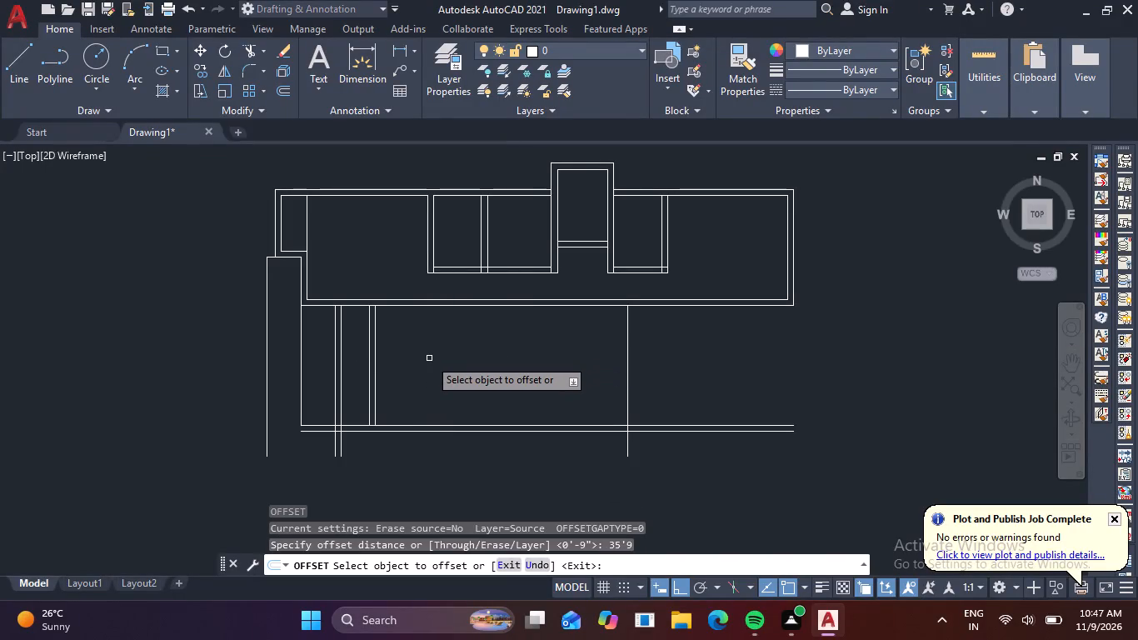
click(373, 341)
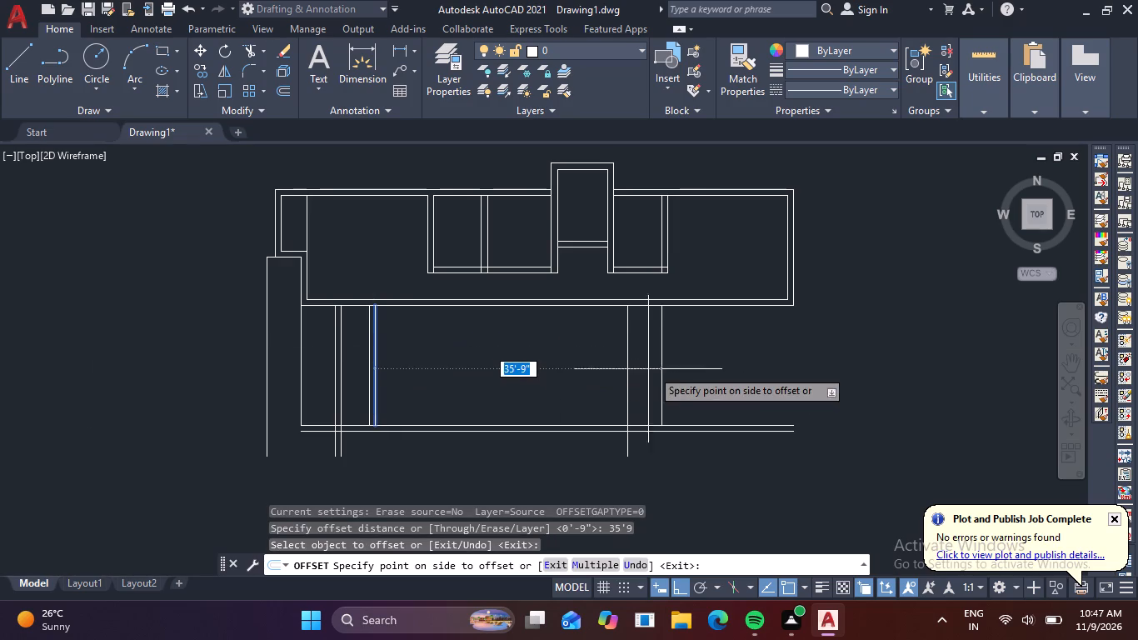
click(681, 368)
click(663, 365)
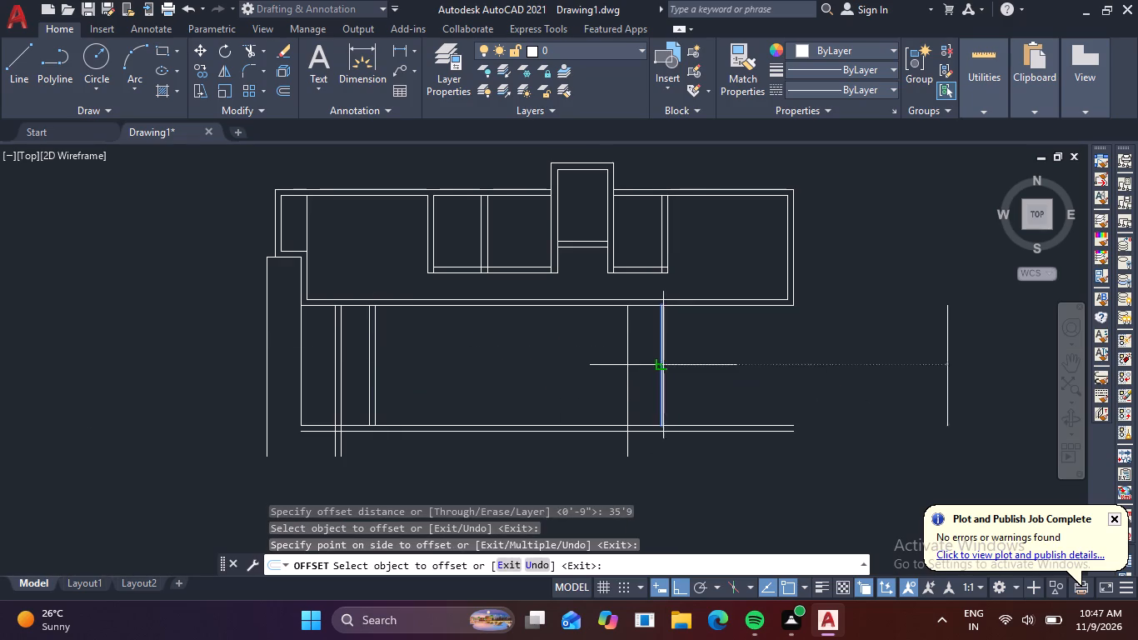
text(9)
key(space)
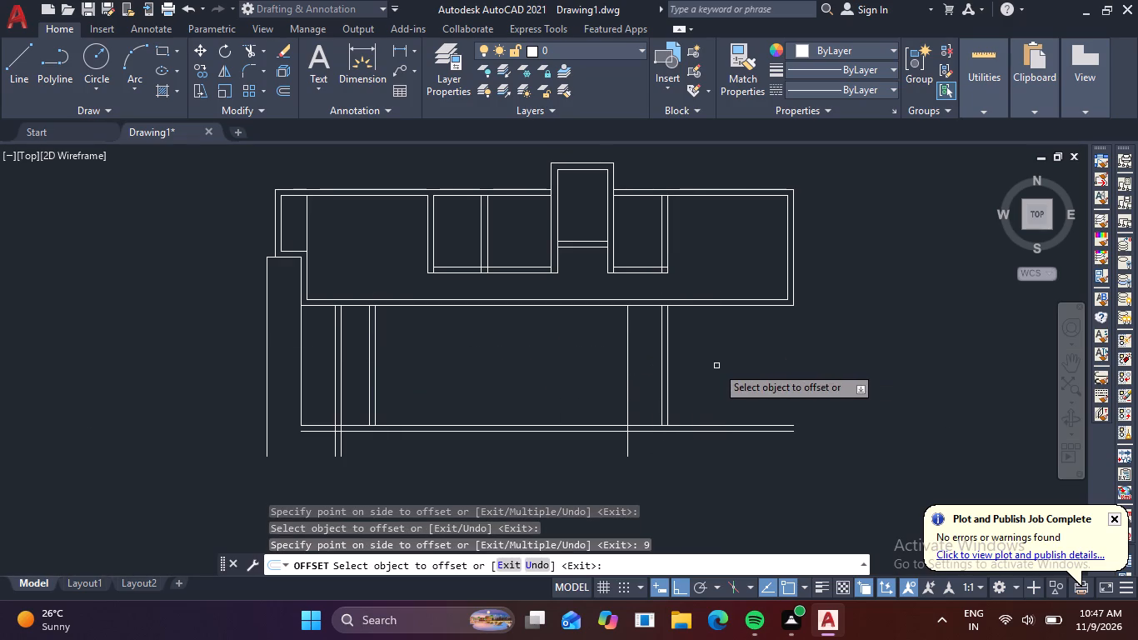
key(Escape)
Draw a line from the building's outer southeast corner straight south to the east end of the south wall's upper line.
key(l)
key(space)
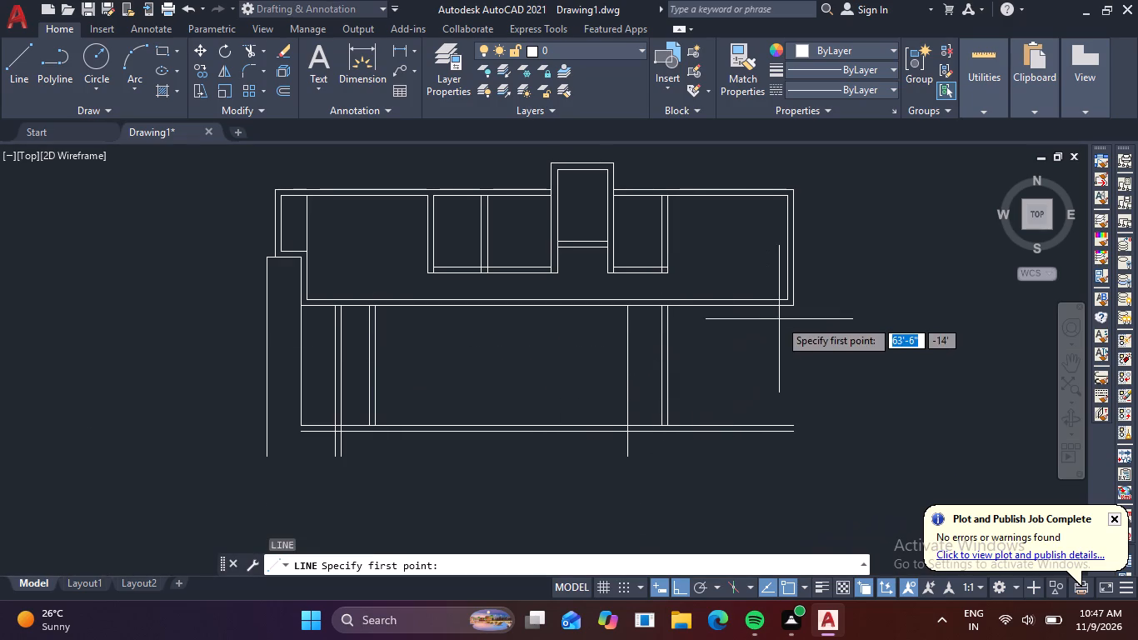
click(796, 302)
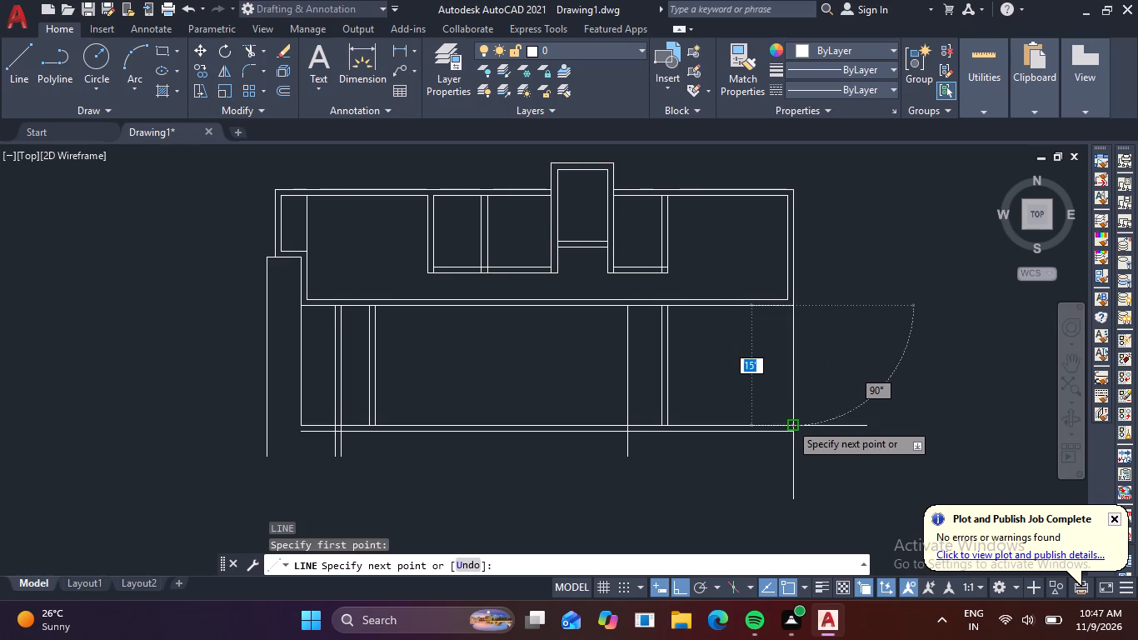
click(790, 425)
key(space)
Quick-measure the clear width and depth of the easternmost space south of the building.
click(995, 106)
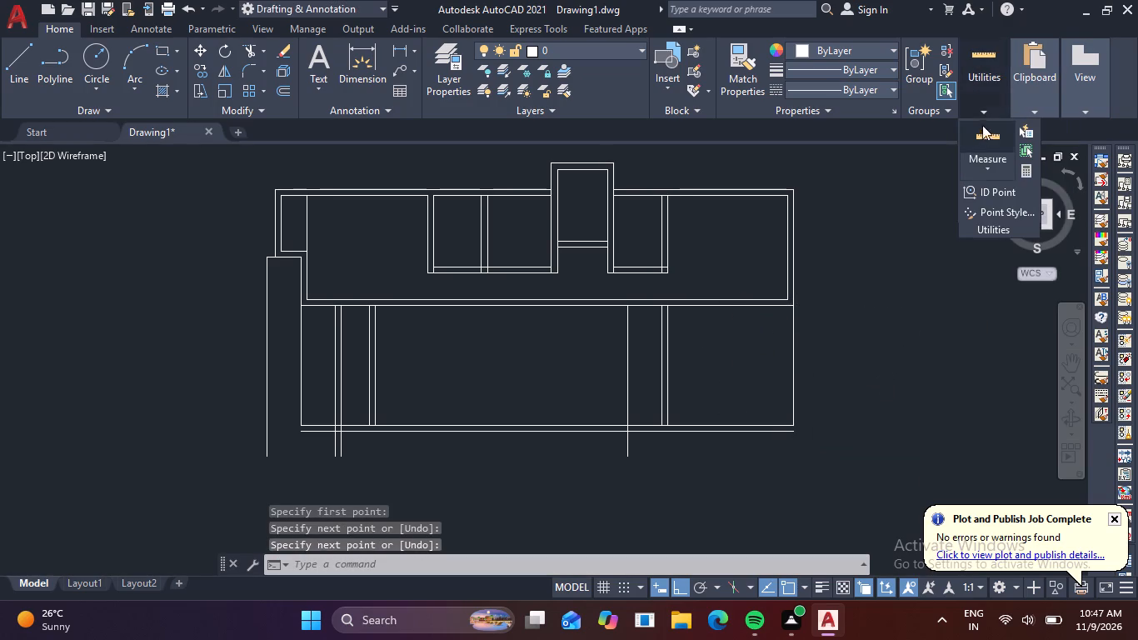
click(981, 132)
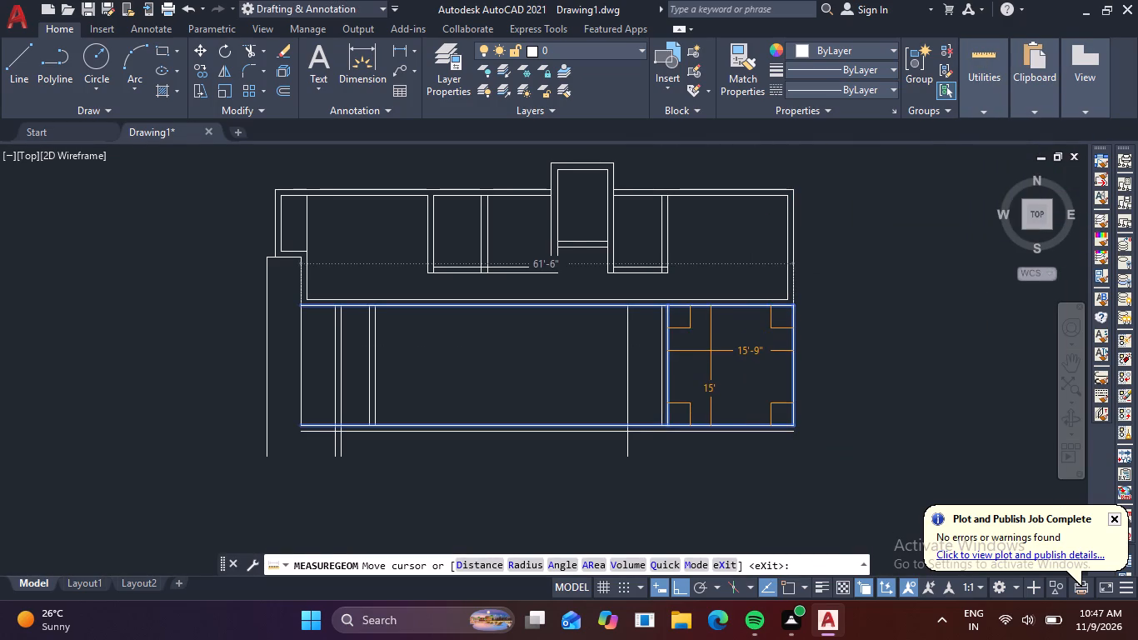
key(Escape)
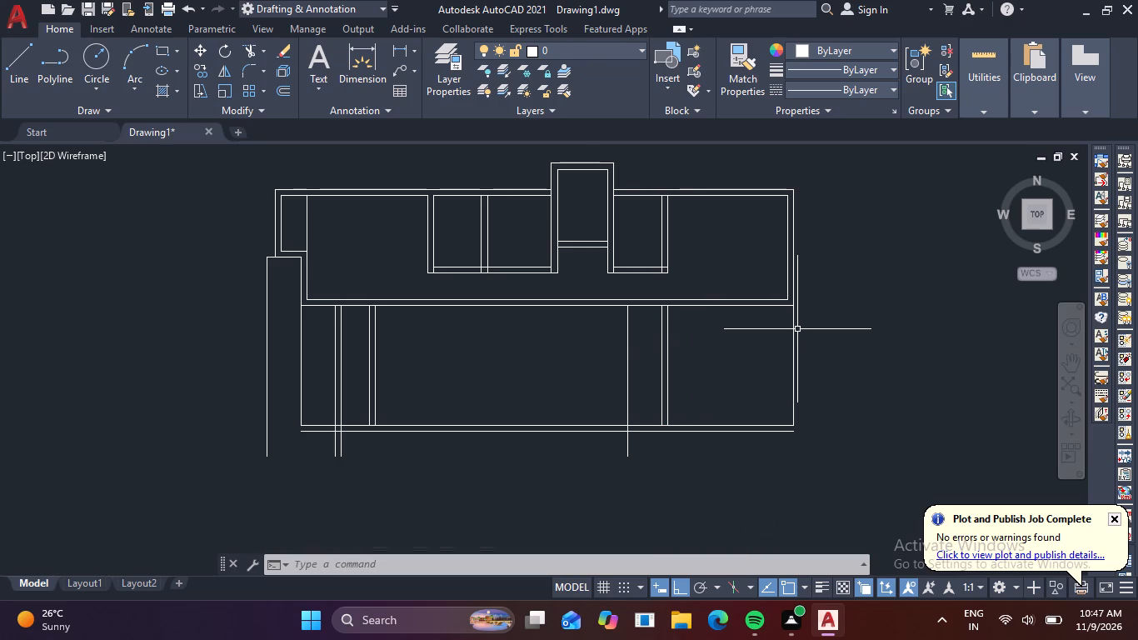
Erase the leftover north-south lines: the single and paired ones overshooting the south wall, and the line below the building's southwest corner.
click(626, 352)
key(Delete)
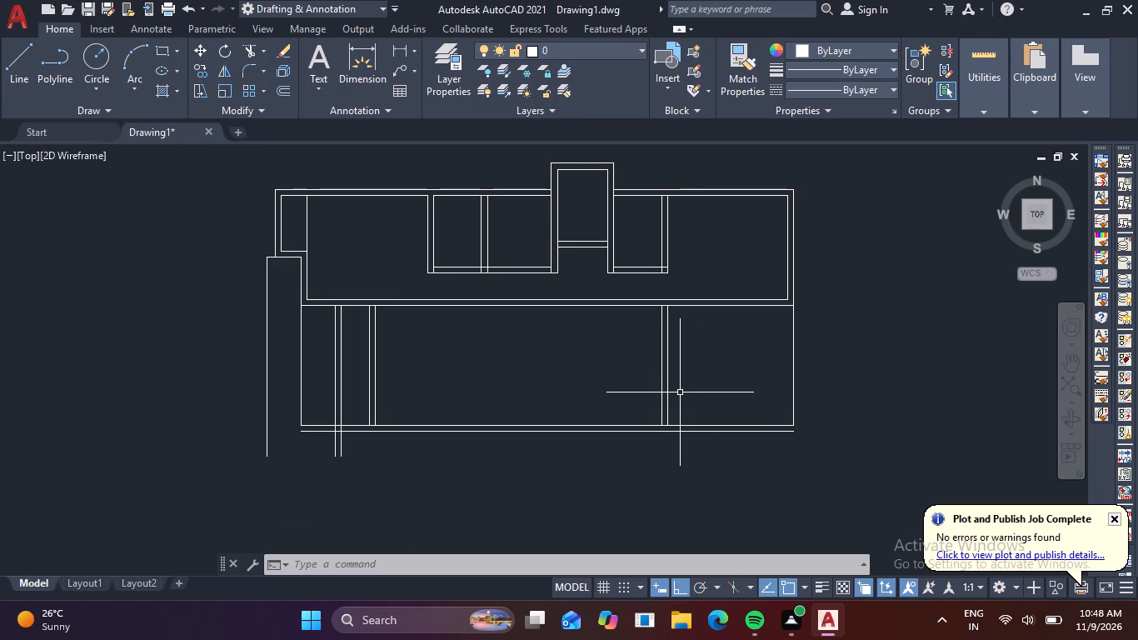
scroll(574, 363, down, 1)
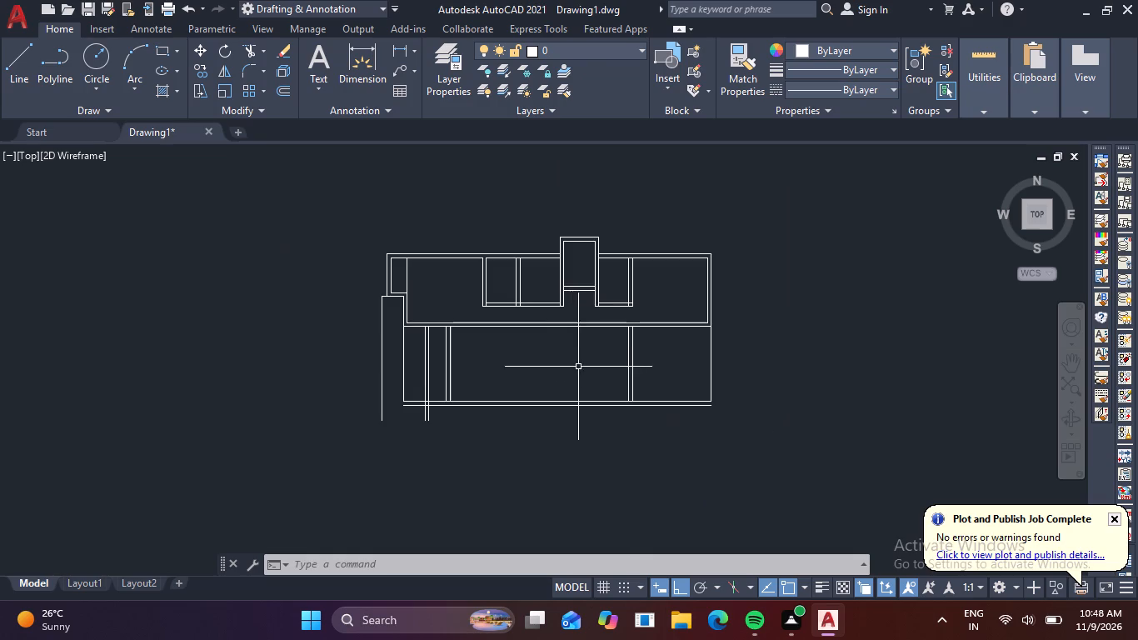
scroll(691, 358, up, 1)
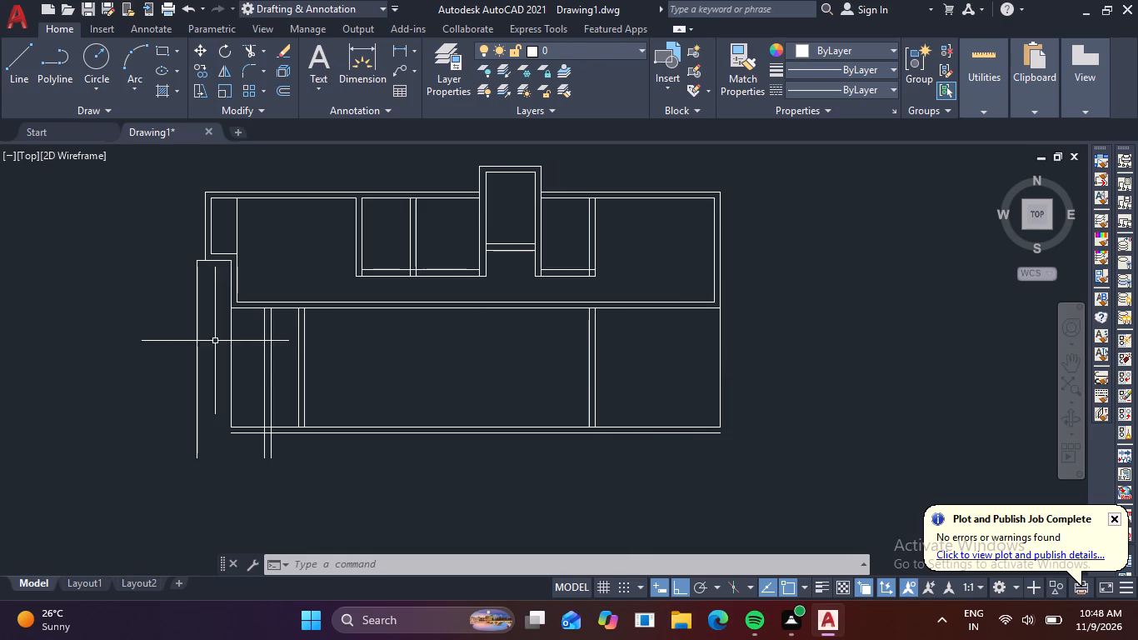
click(284, 352)
click(257, 350)
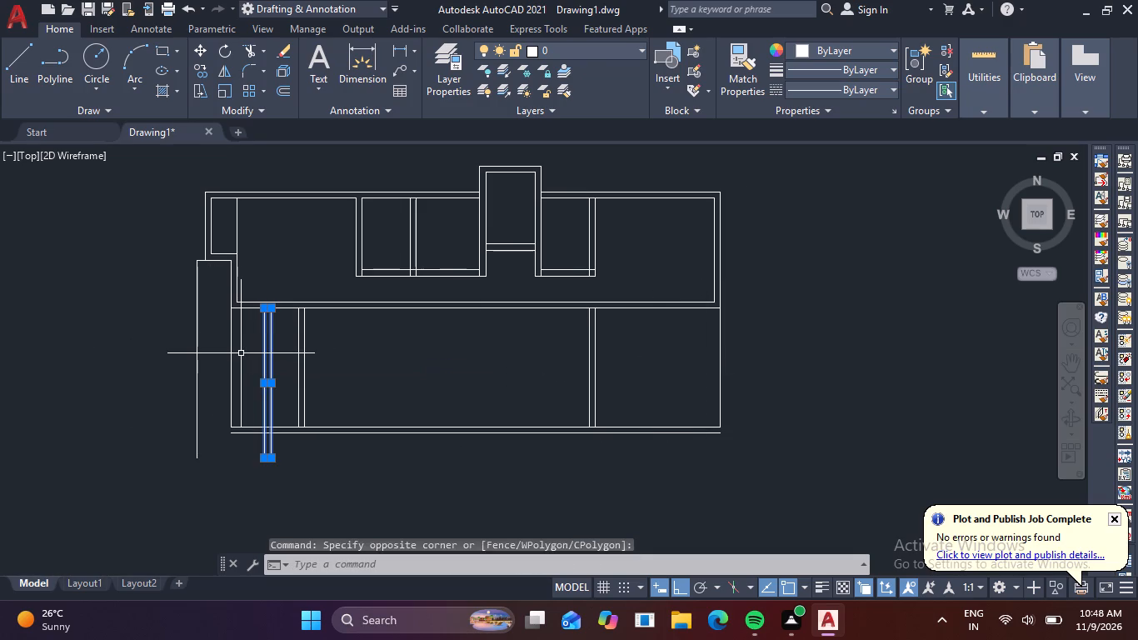
key(Delete)
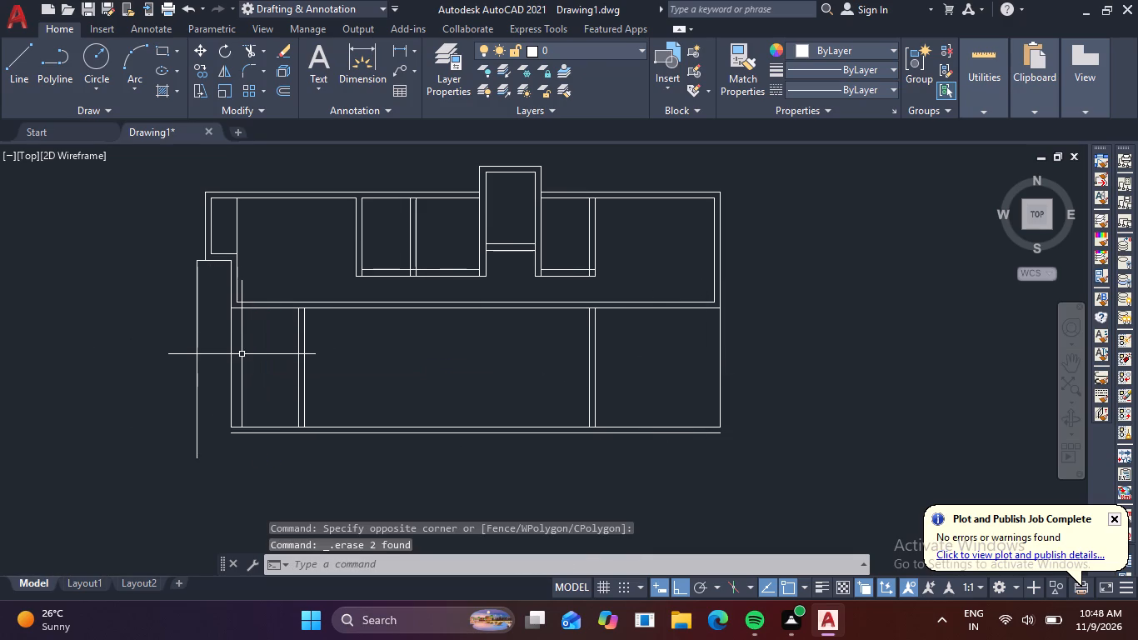
click(242, 354)
click(213, 354)
key(Delete)
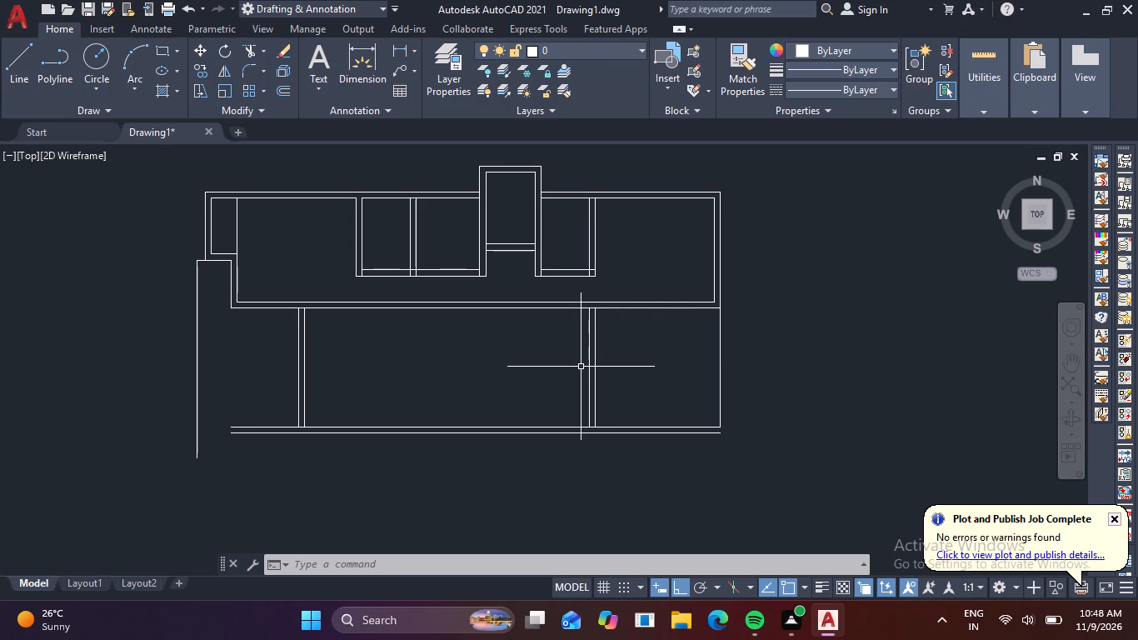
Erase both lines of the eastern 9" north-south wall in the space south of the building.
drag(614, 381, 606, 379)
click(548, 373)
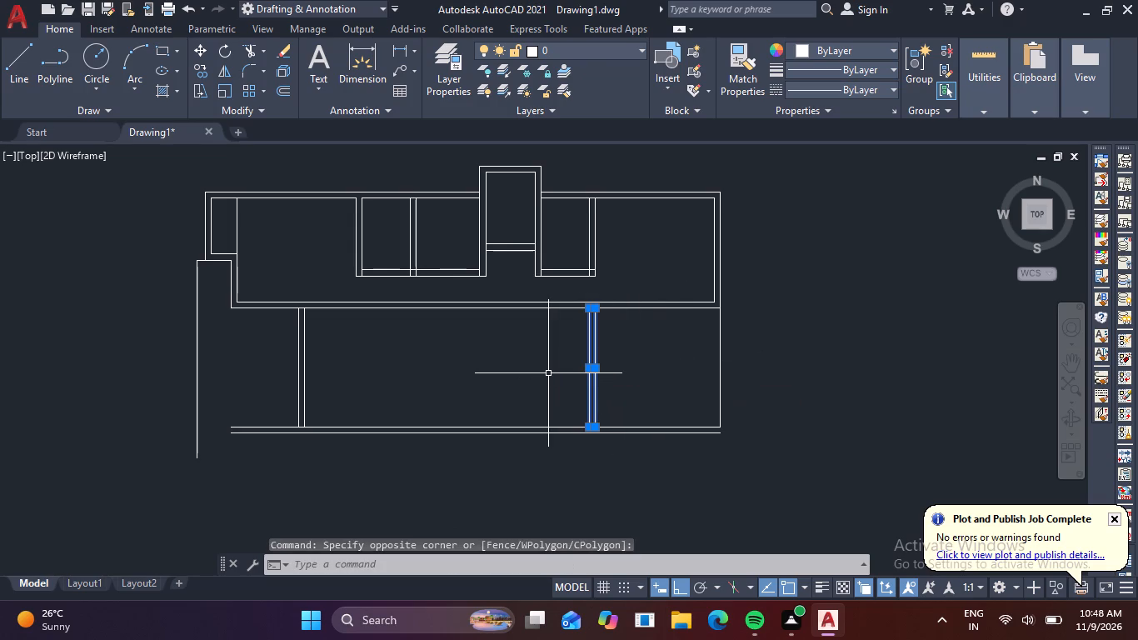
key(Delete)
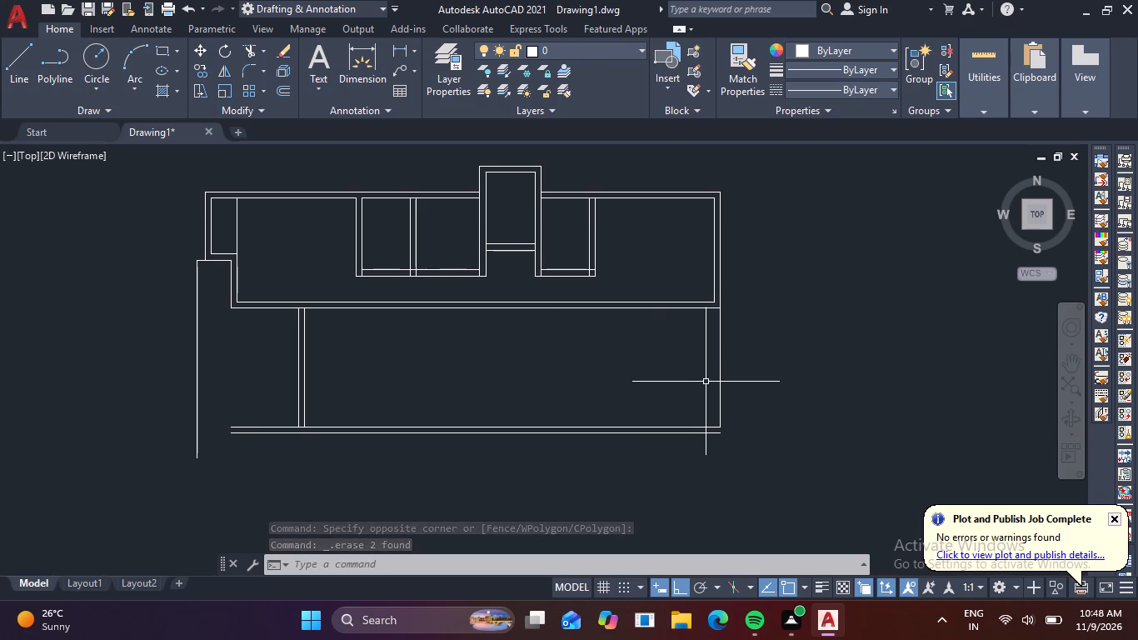
Offset the east boundary line of the southern space 7' west, and offset that copy another 9" west to form a wall.
key(o)
key(space)
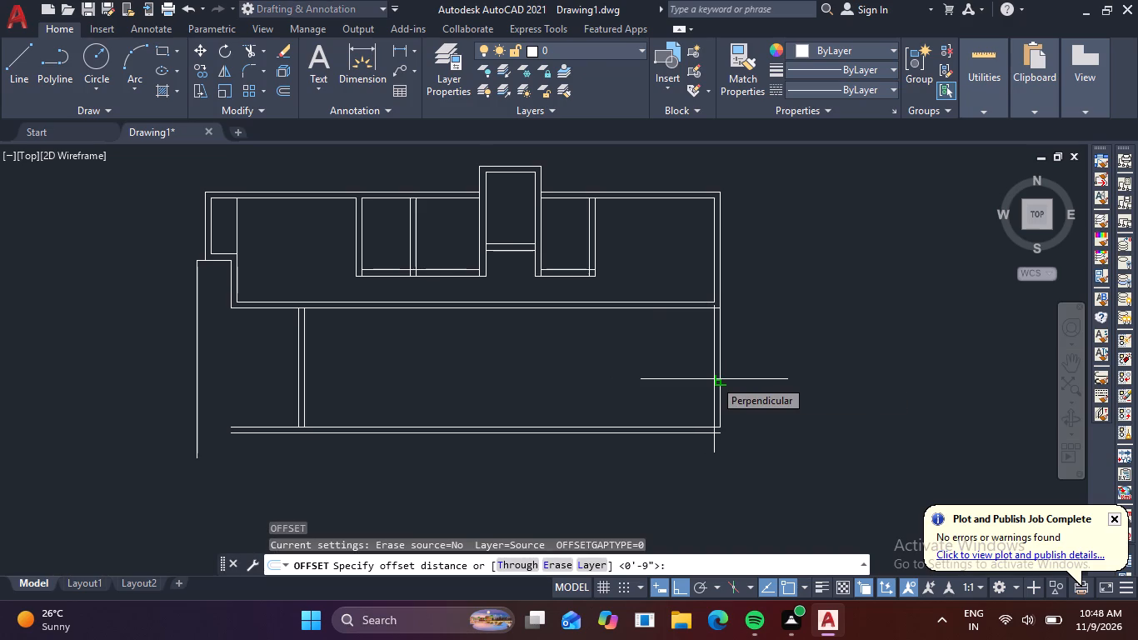
text(7')
key(Return)
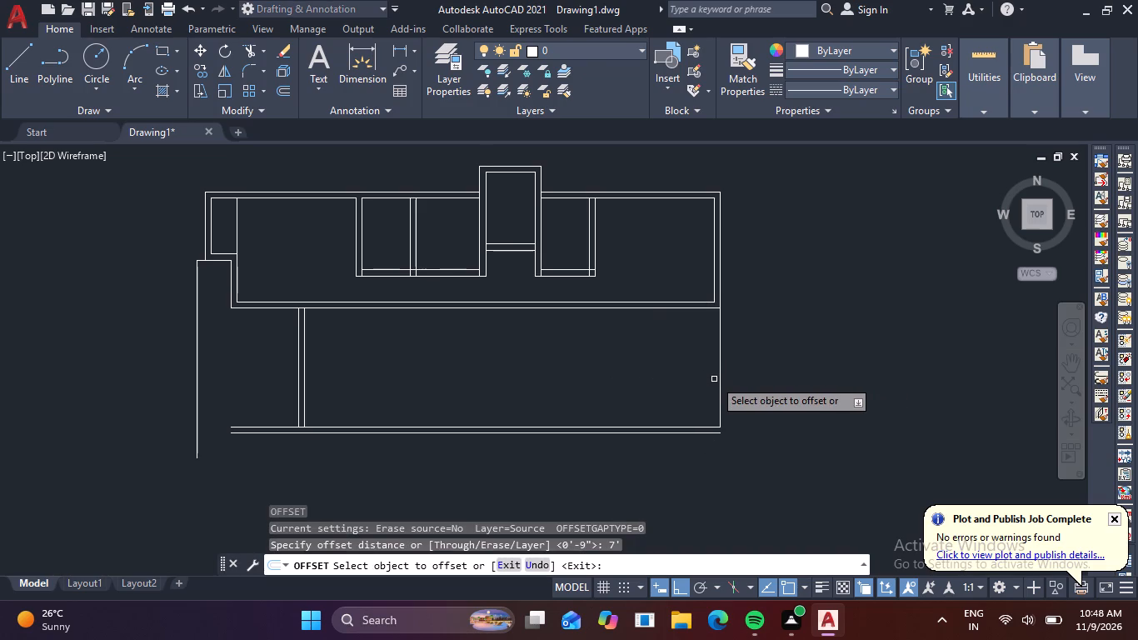
click(721, 373)
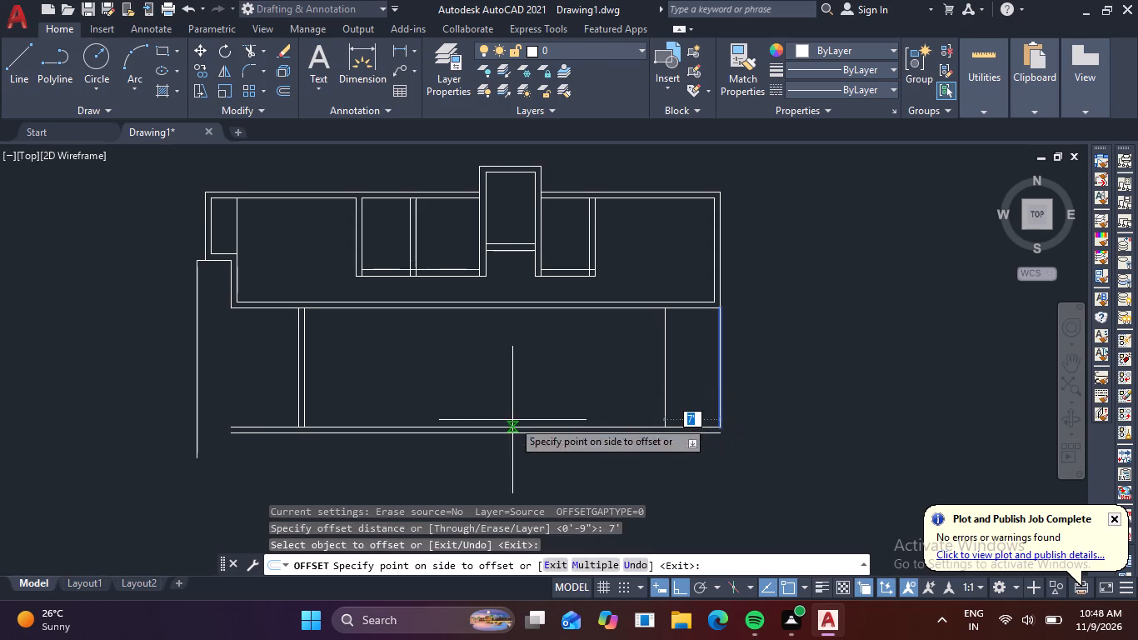
click(512, 420)
click(661, 385)
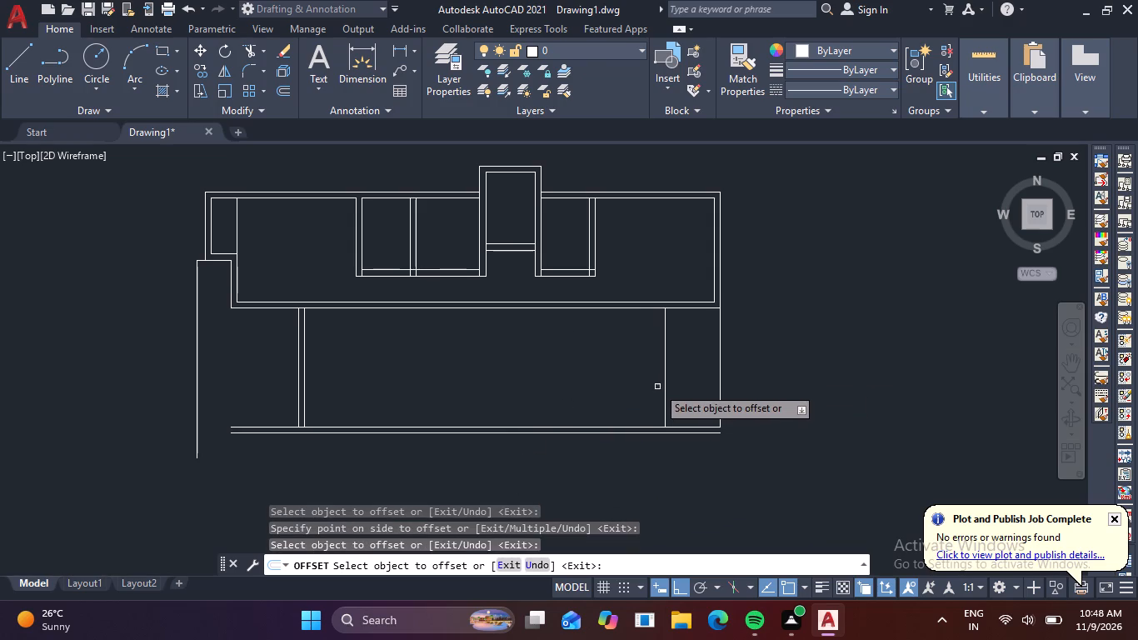
click(666, 387)
key(9)
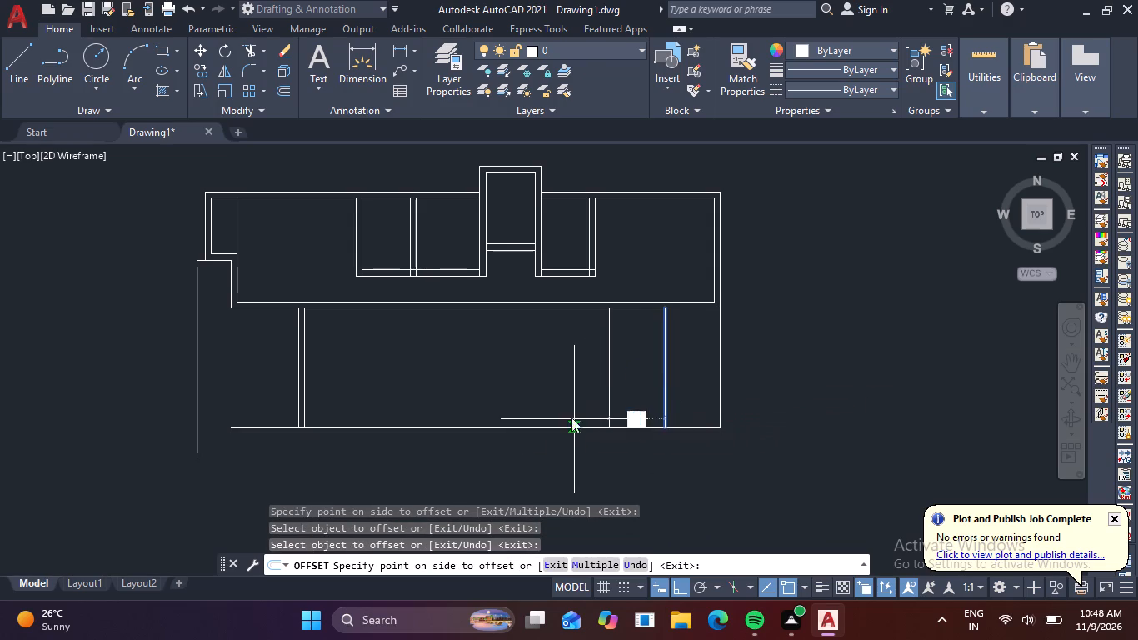
key(space)
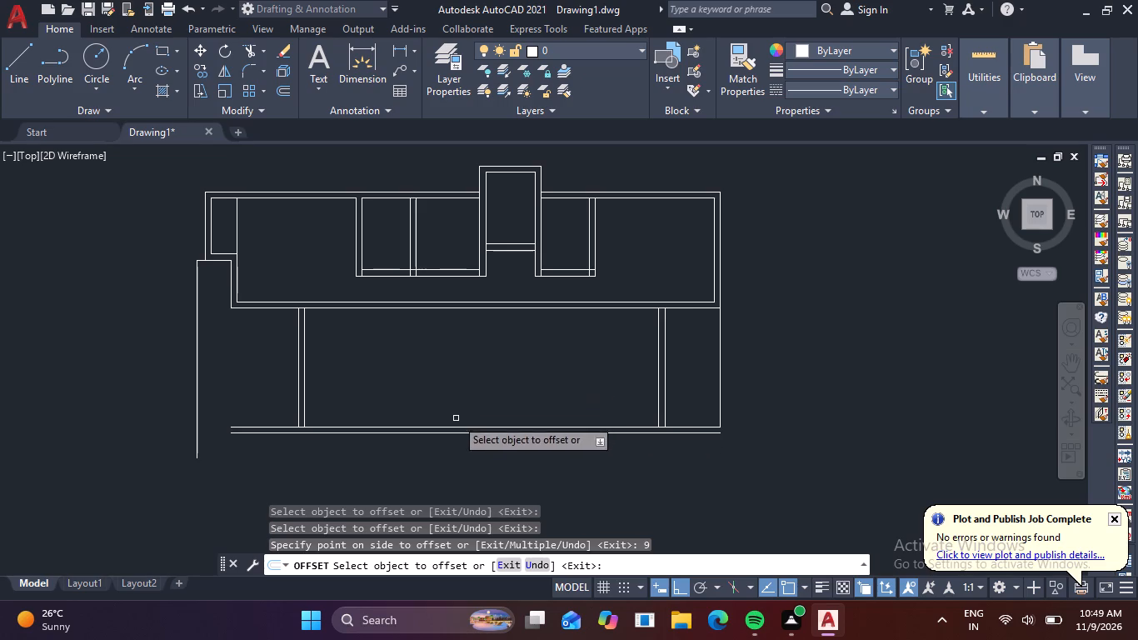
key(Escape)
key(Escape)
Fillet the outer and inner lines of the south wall and the west 9" wall into a square southwest corner.
text(f)
key(space)
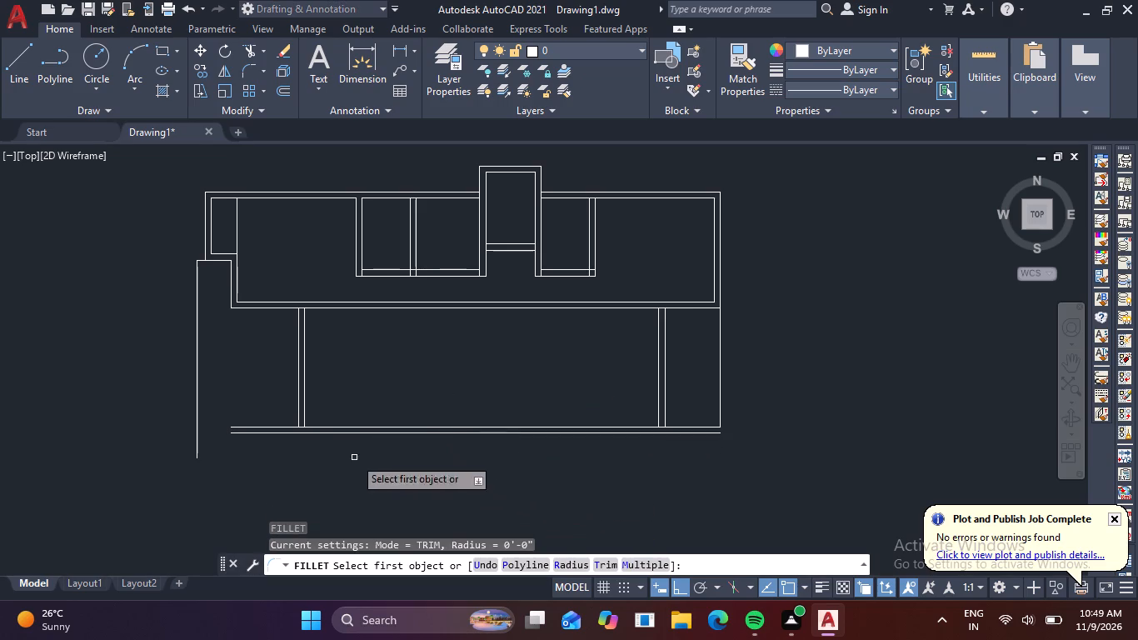
scroll(286, 421, up, 2)
click(323, 457)
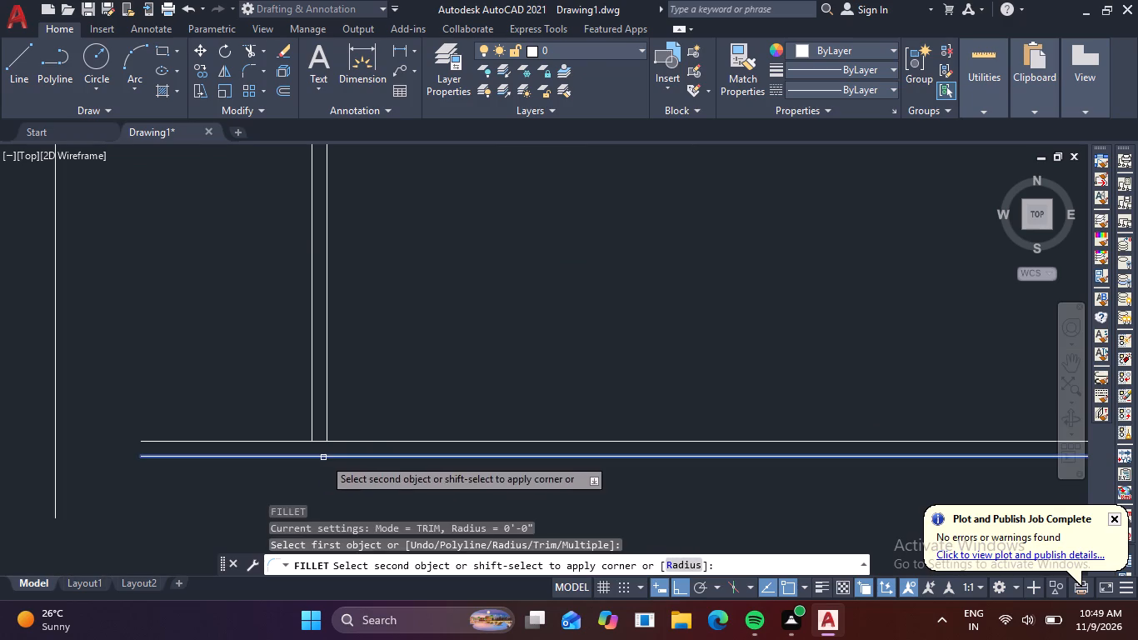
click(311, 431)
key(space)
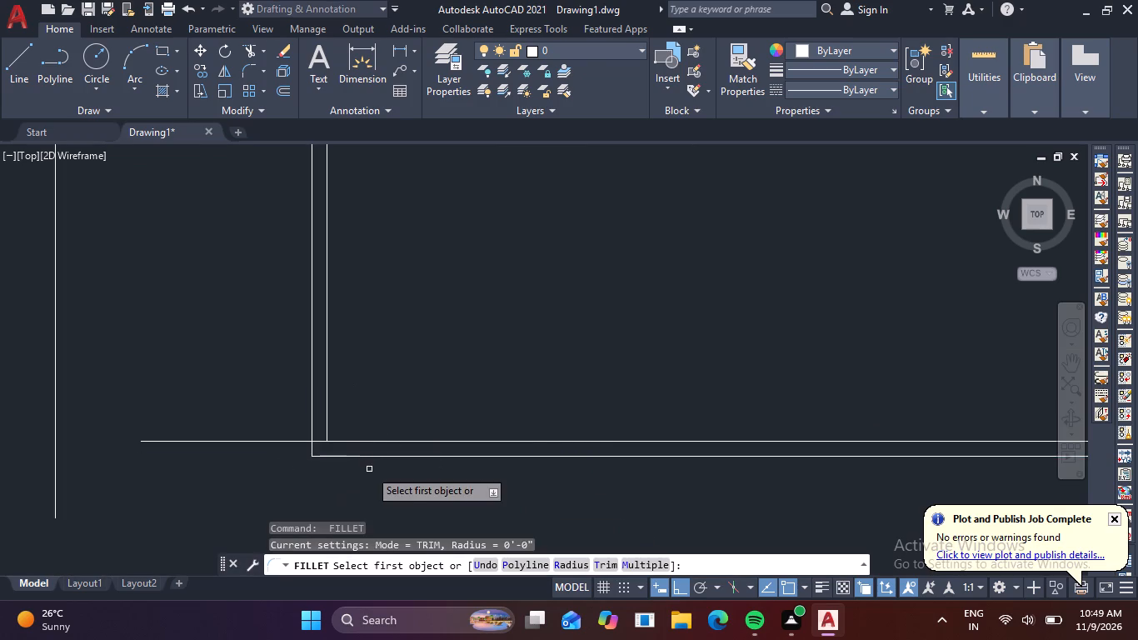
click(381, 442)
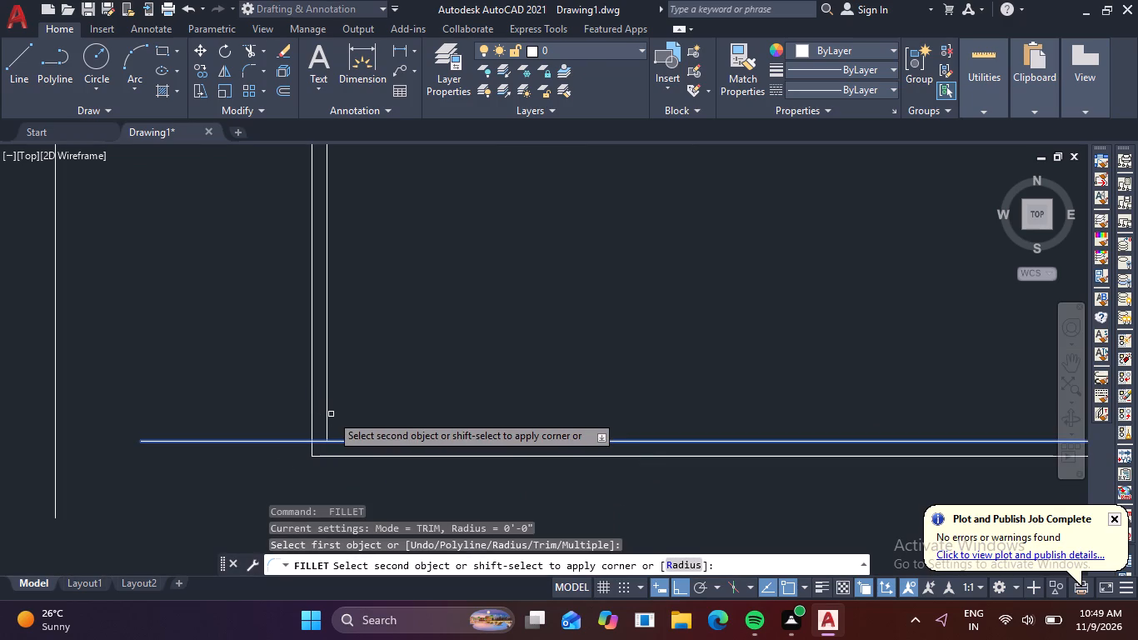
click(329, 415)
Fillet the south wall's outer line with the east boundary line to close the southern space's southeast corner.
scroll(368, 434, down, 3)
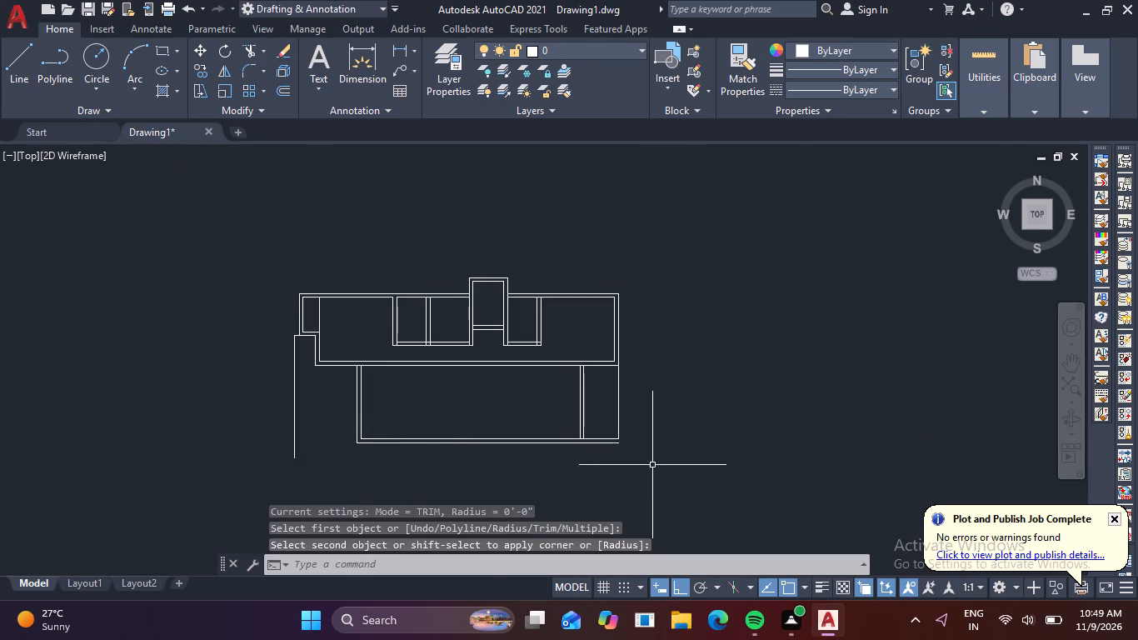
scroll(625, 455, up, 2)
key(space)
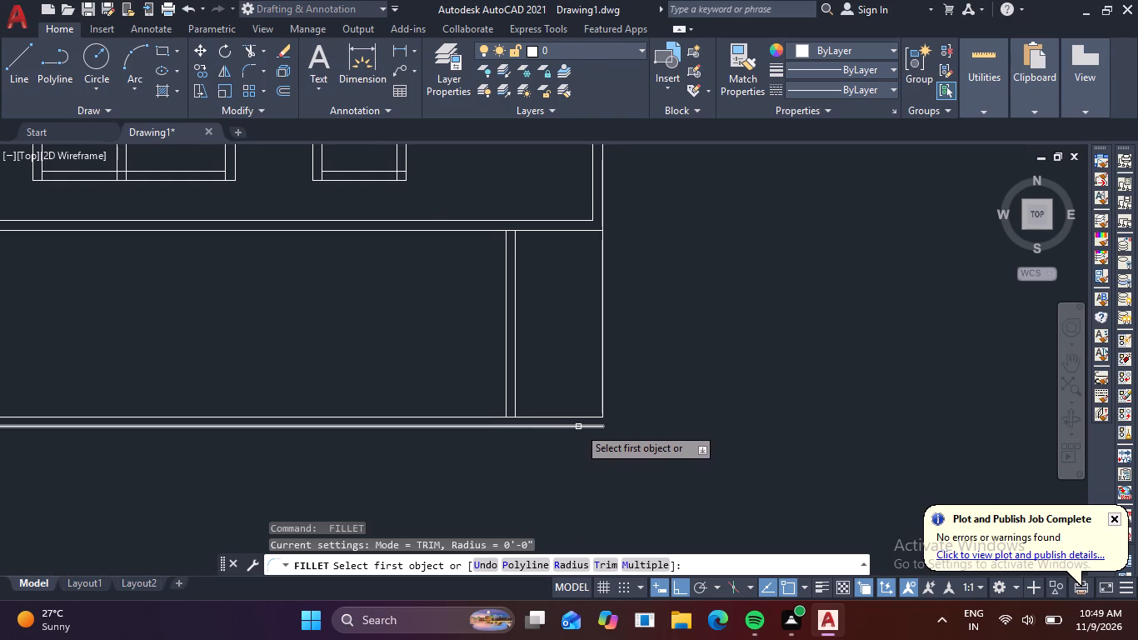
click(578, 427)
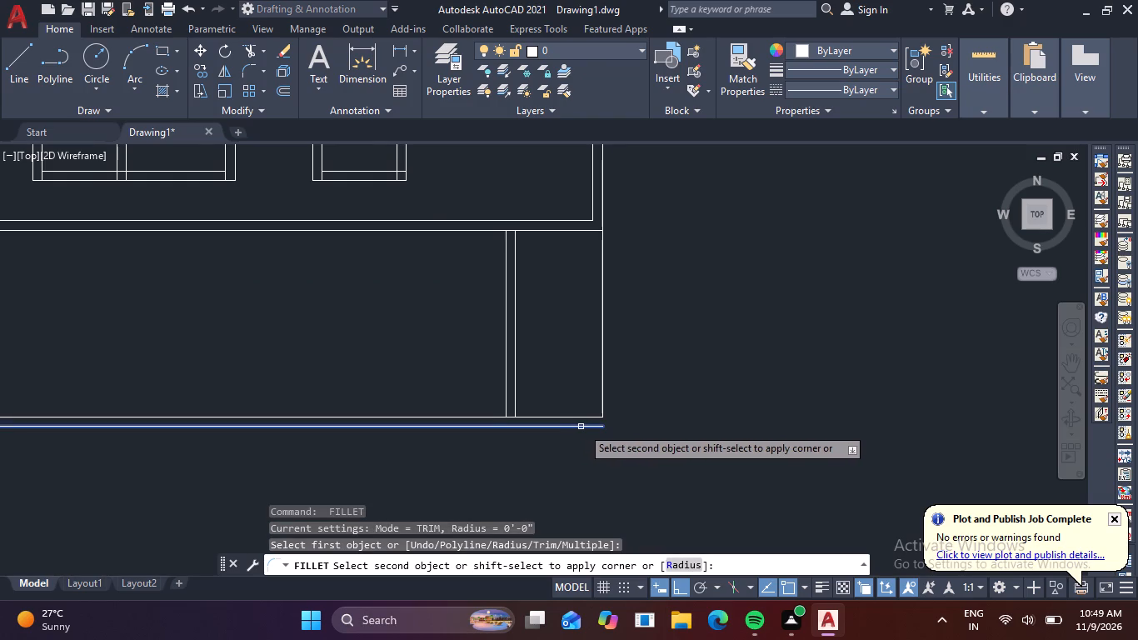
click(605, 409)
click(602, 407)
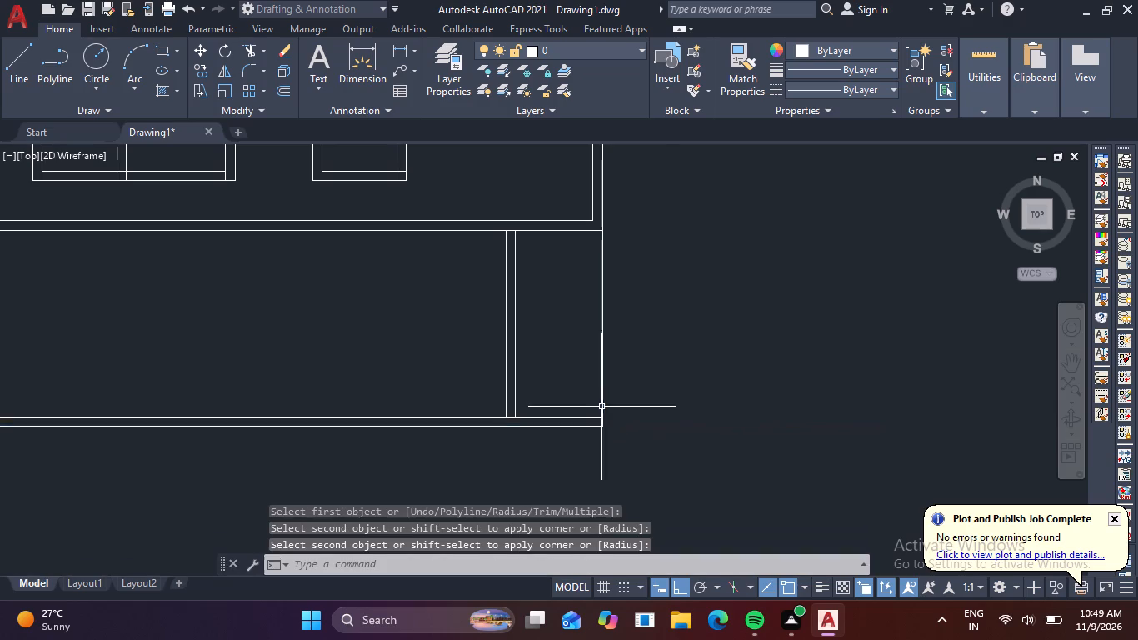
scroll(652, 453, down, 3)
scroll(587, 448, up, 3)
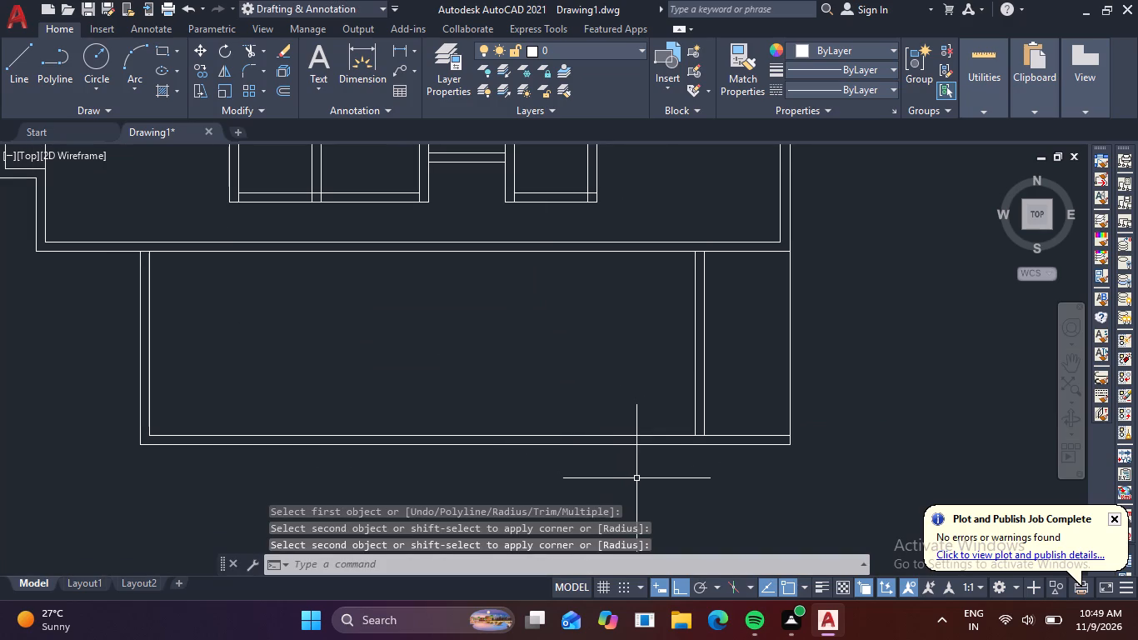
key(Escape)
key(Escape)
key(Escape)
key(Escape)
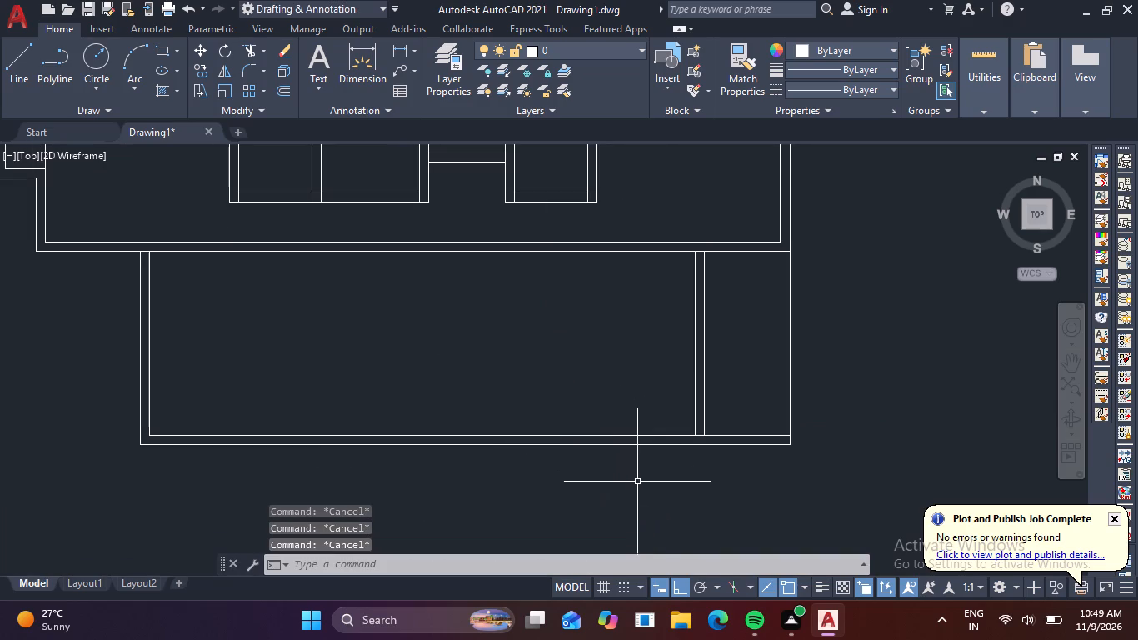
key(Escape)
key(Escape)
Examine the whole floor plan and the walls of the southern space, including its eastern bay and southeast corner.
scroll(610, 476, down, 1)
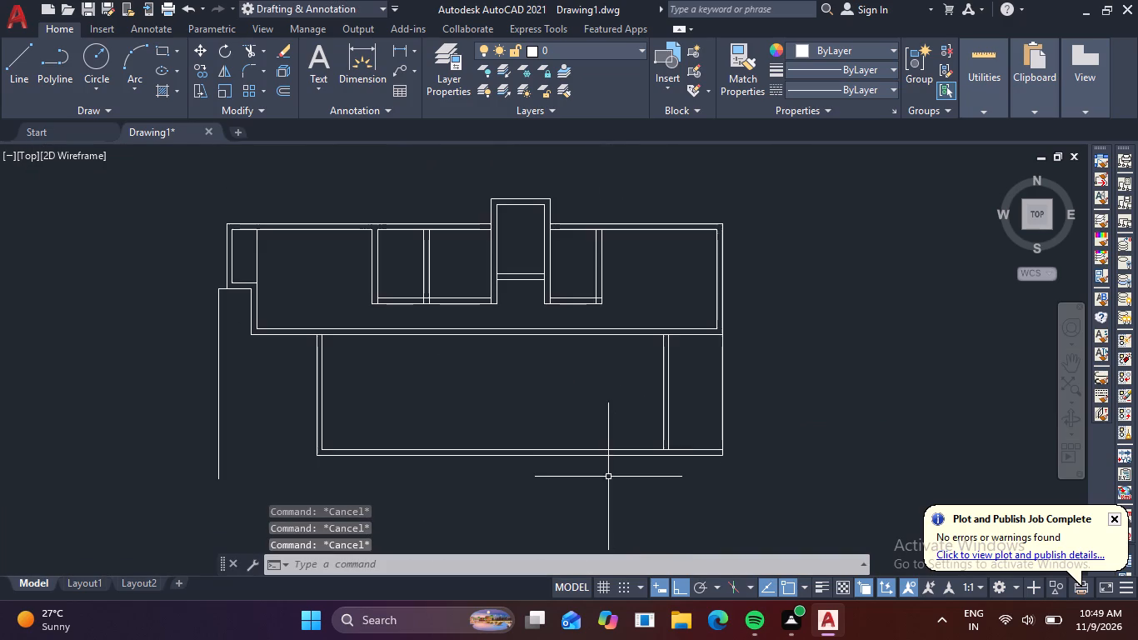
middle_drag(607, 480, 591, 392)
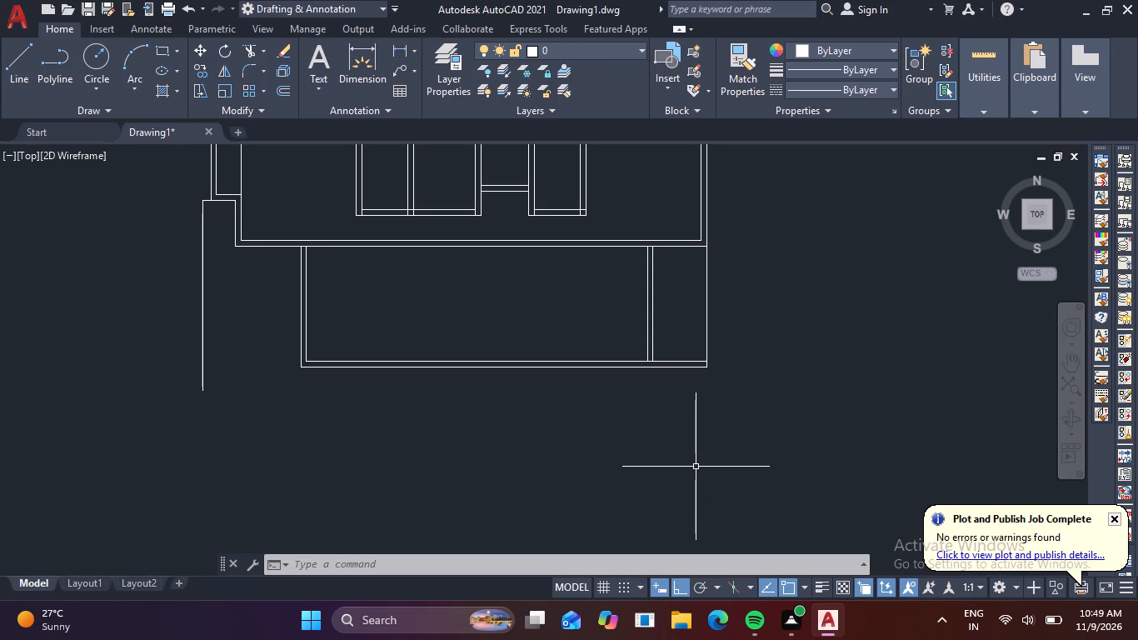
scroll(676, 434, down, 1)
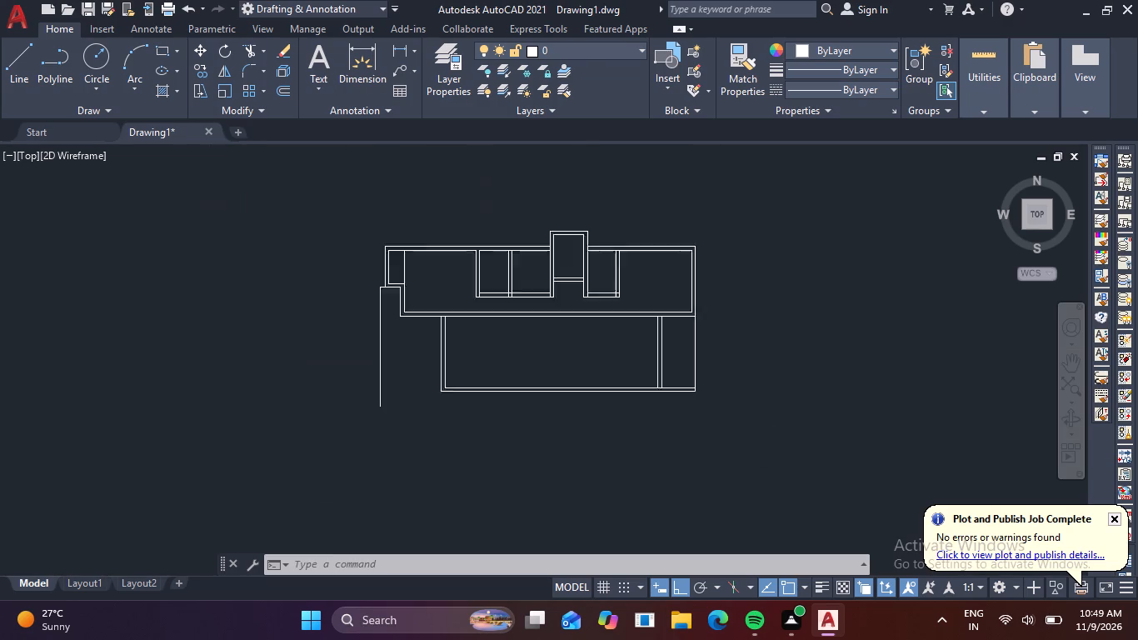
scroll(671, 427, down, 1)
scroll(574, 363, up, 2)
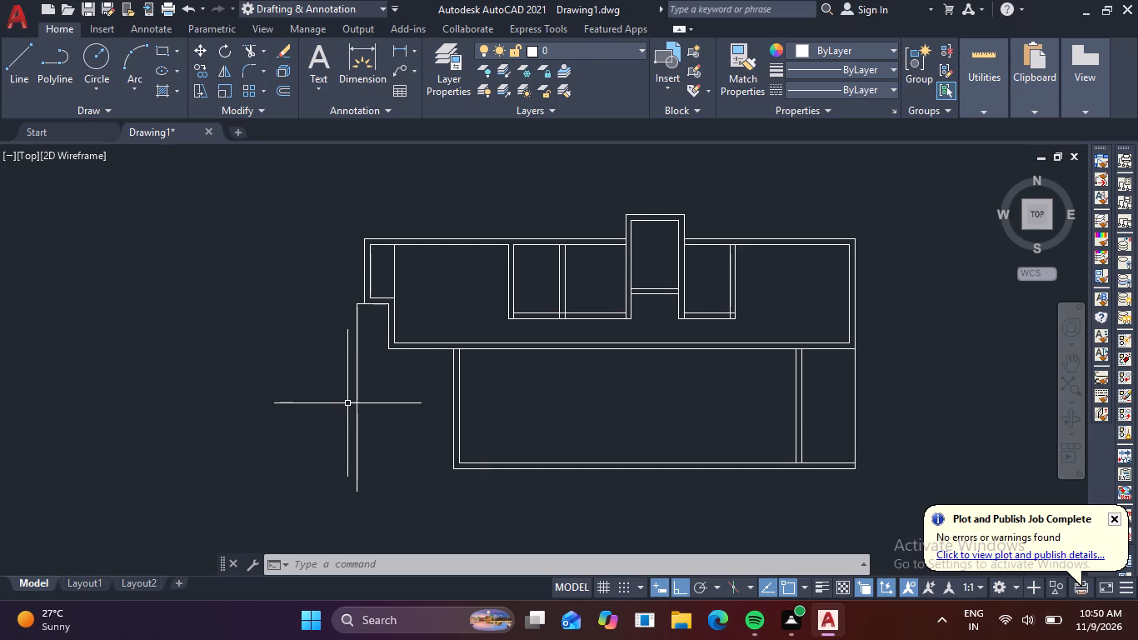
key(Escape)
scroll(498, 477, up, 3)
scroll(507, 480, down, 3)
scroll(876, 453, up, 3)
scroll(842, 477, down, 1)
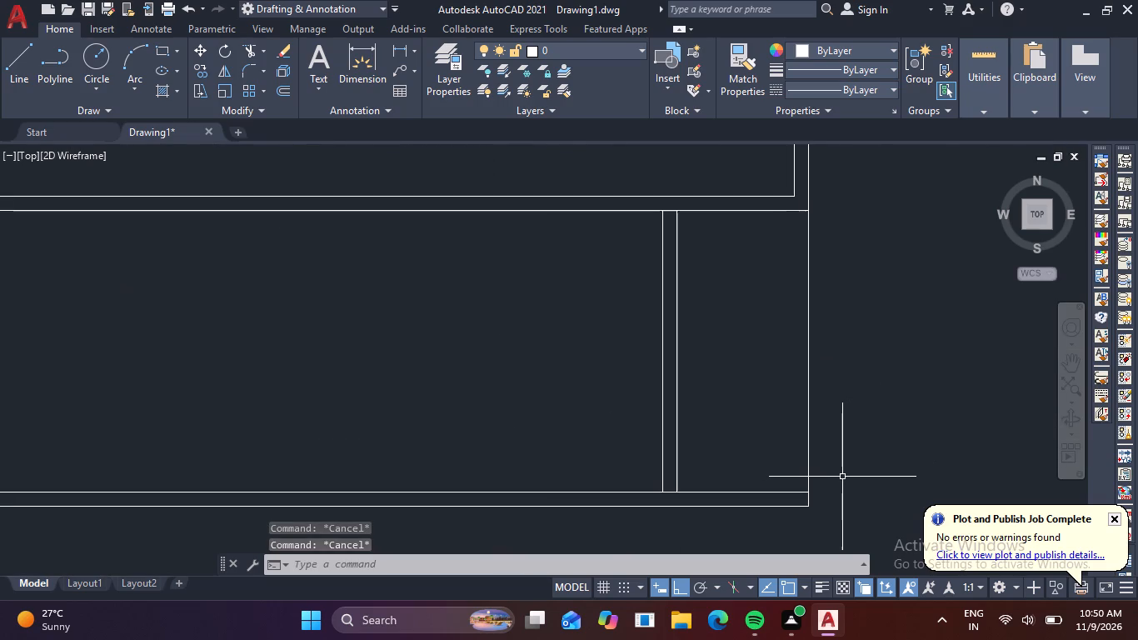
scroll(828, 475, down, 1)
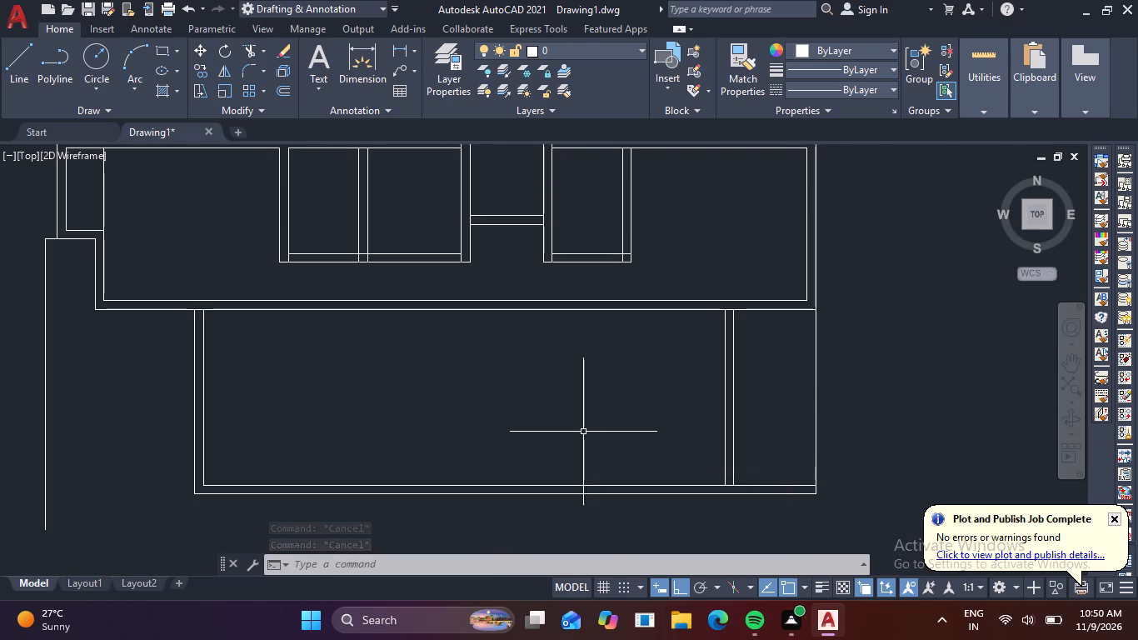
scroll(576, 432, down, 1)
scroll(477, 206, up, 1)
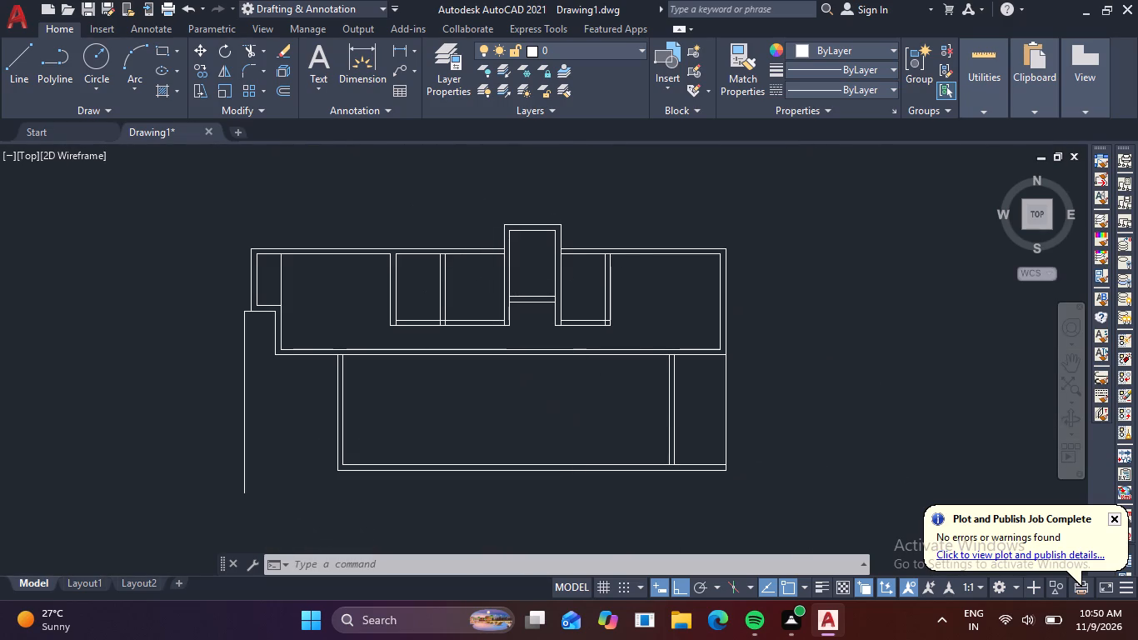
scroll(477, 206, down, 3)
scroll(527, 310, up, 3)
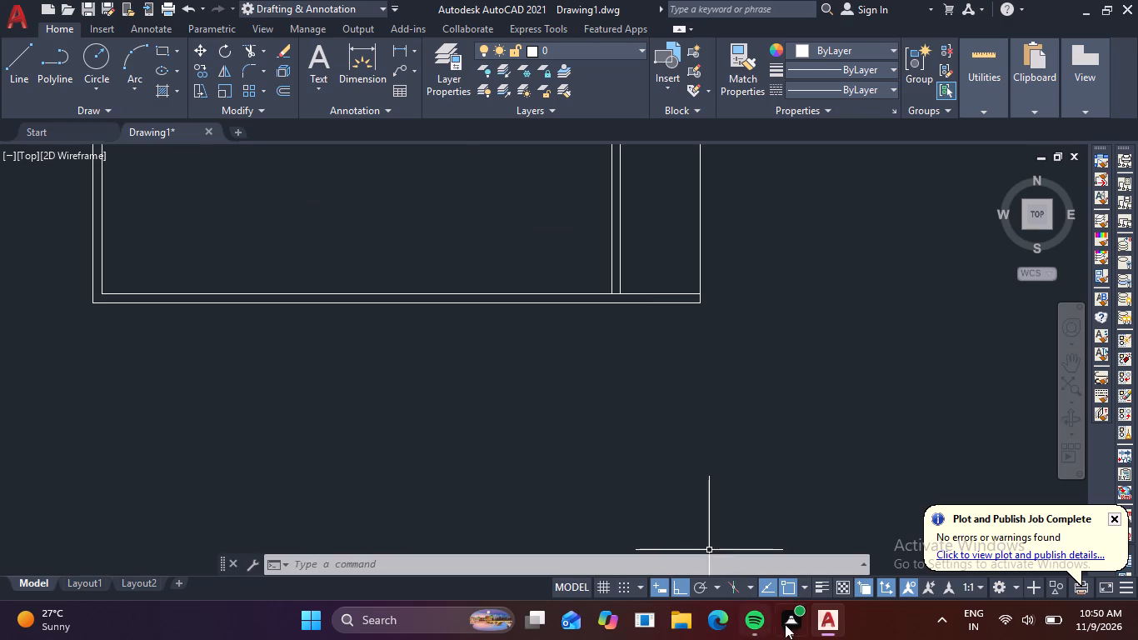
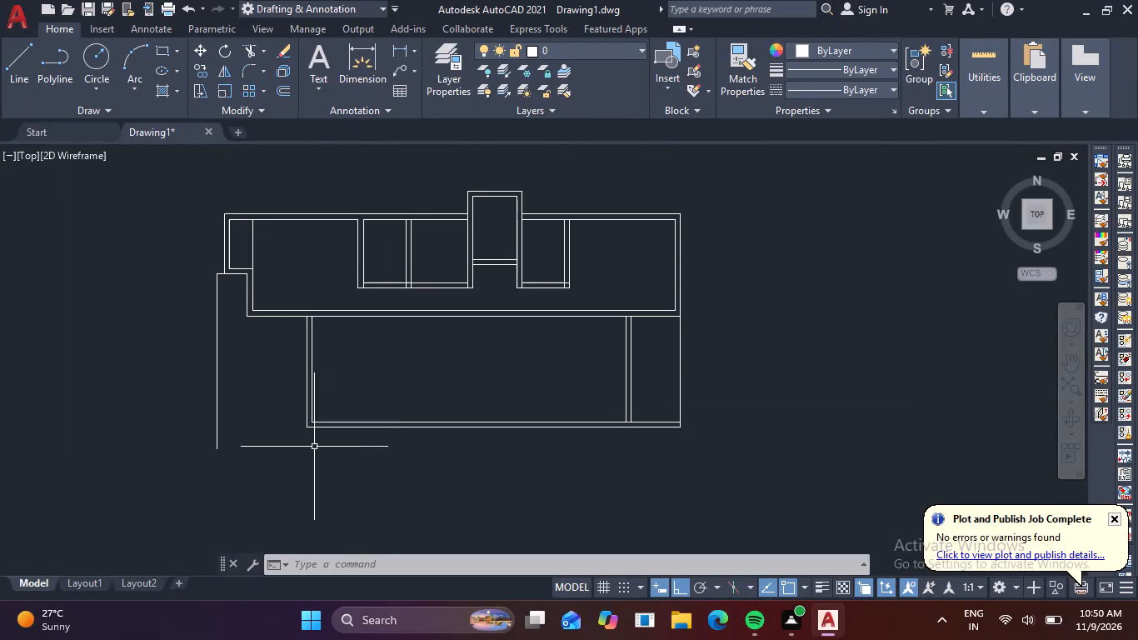
Undo the fillets at the southern space's southeast and southwest corners.
scroll(241, 217, up, 2)
scroll(239, 219, down, 2)
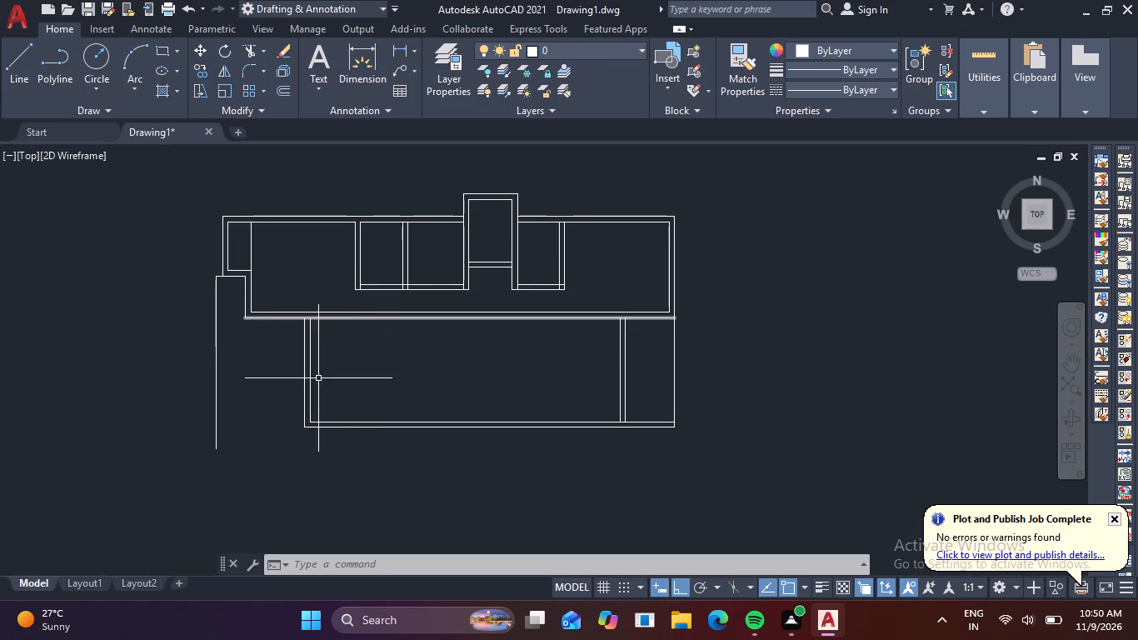
key(ctrl+z)
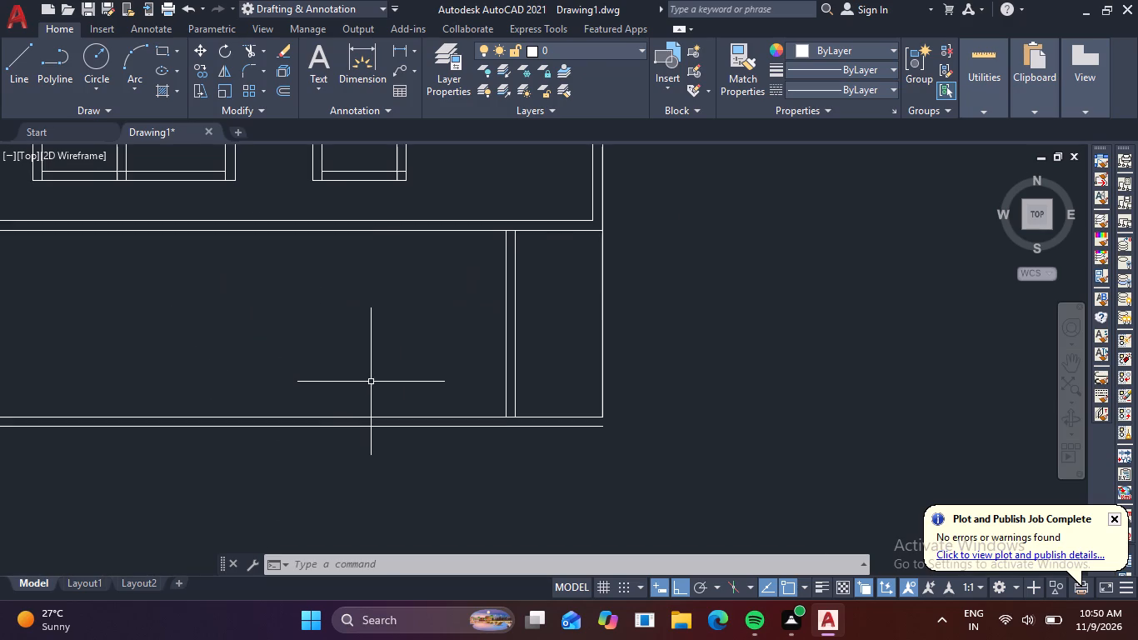
key(ctrl+z)
key(ctrl+z)
key(ctrl+z)
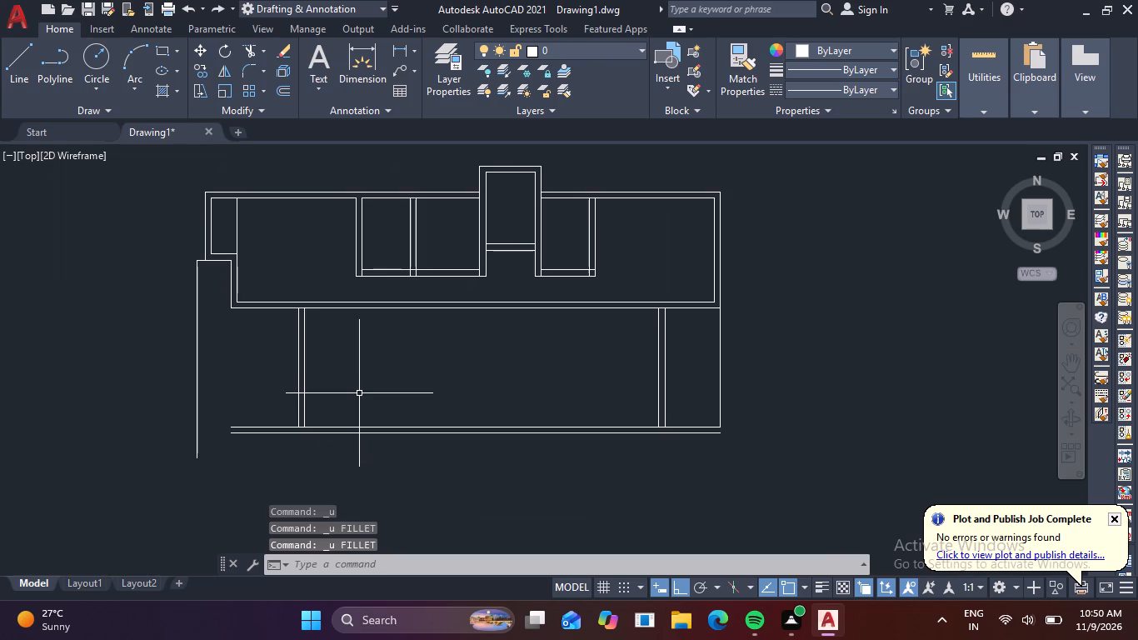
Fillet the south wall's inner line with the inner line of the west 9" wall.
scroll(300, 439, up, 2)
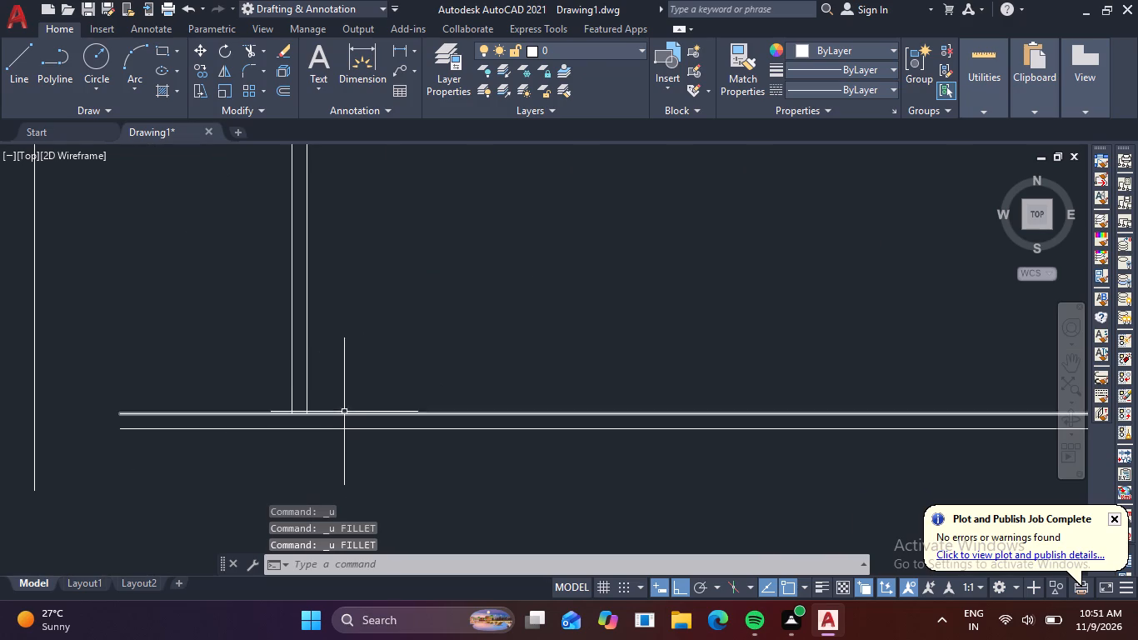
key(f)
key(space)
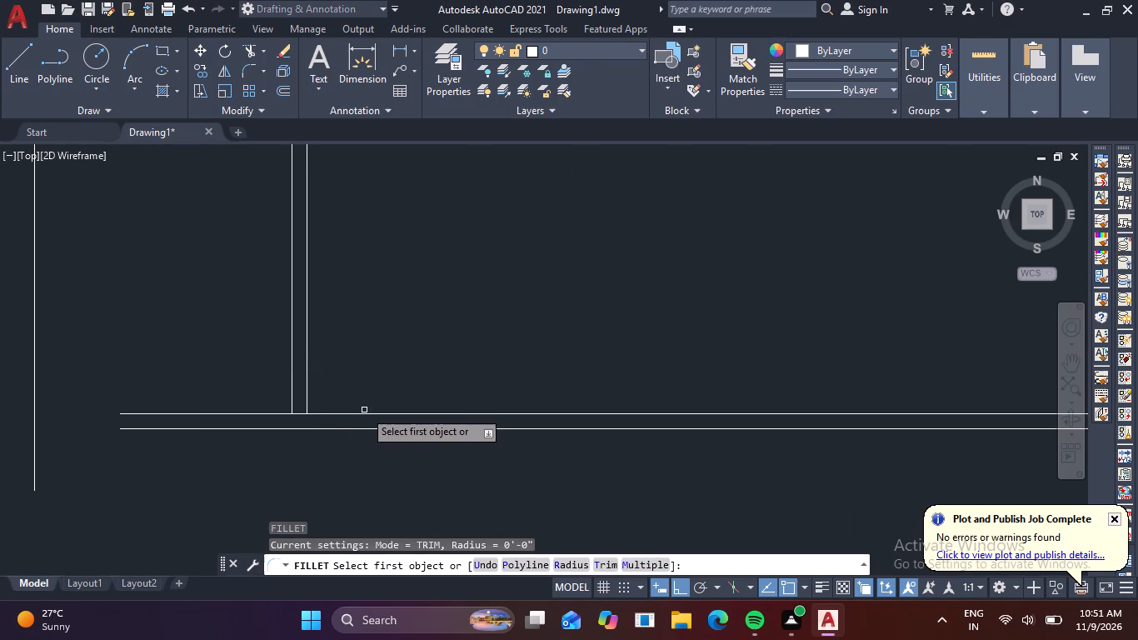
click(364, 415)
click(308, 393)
Fillet the east boundary line with the south wall's outer line to close the southern space's southeast corner.
scroll(312, 421, down, 1)
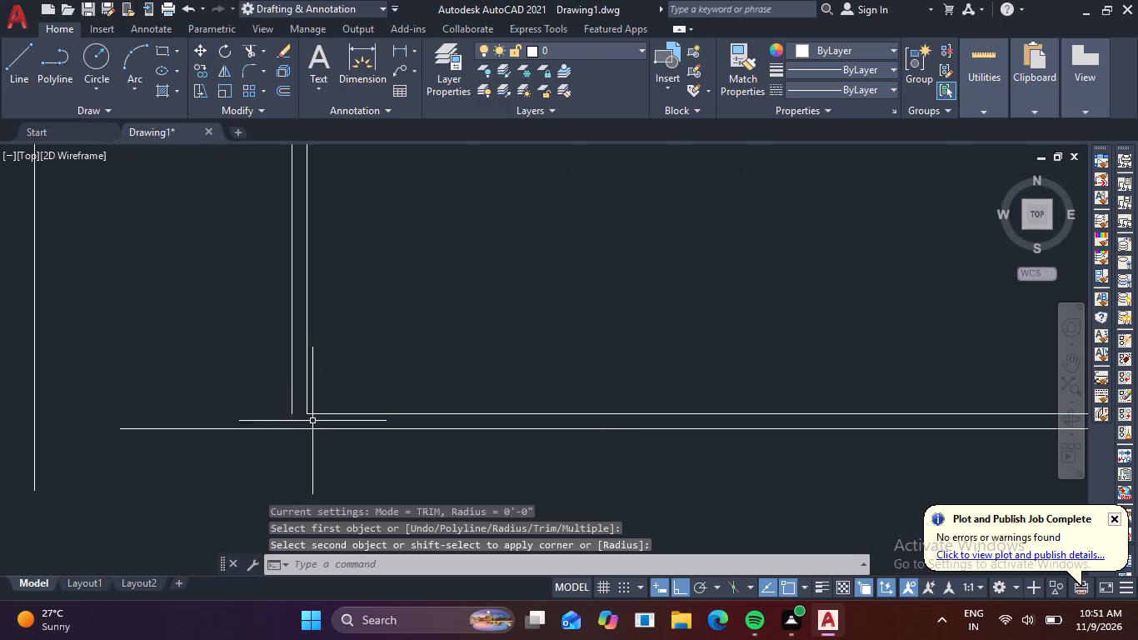
scroll(312, 422, down, 1)
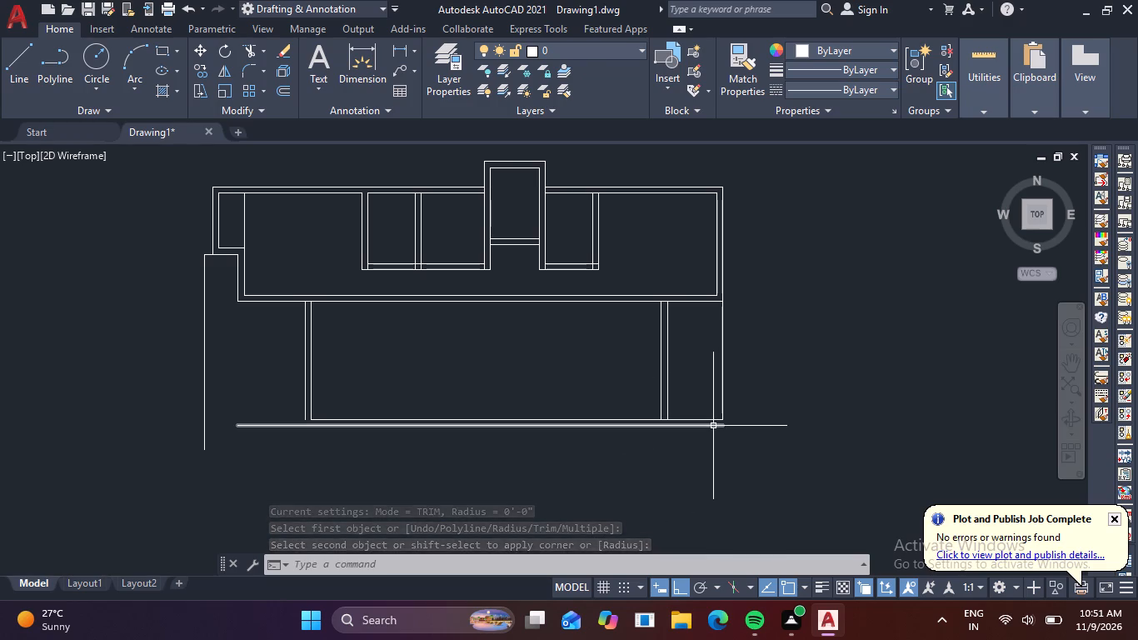
key(space)
click(724, 403)
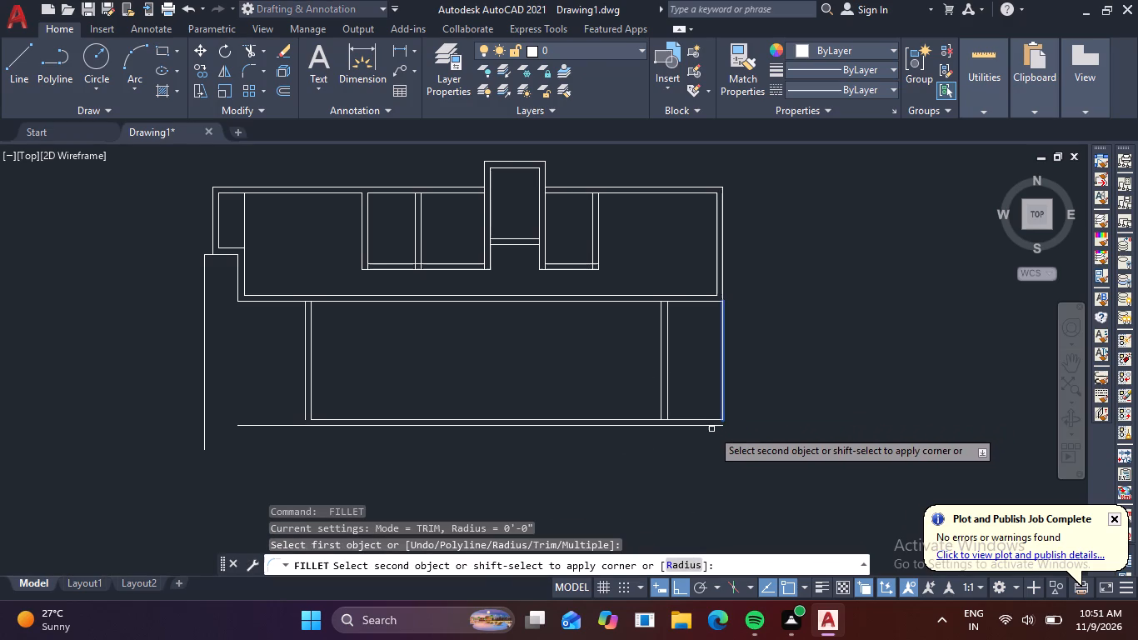
click(711, 426)
key(Escape)
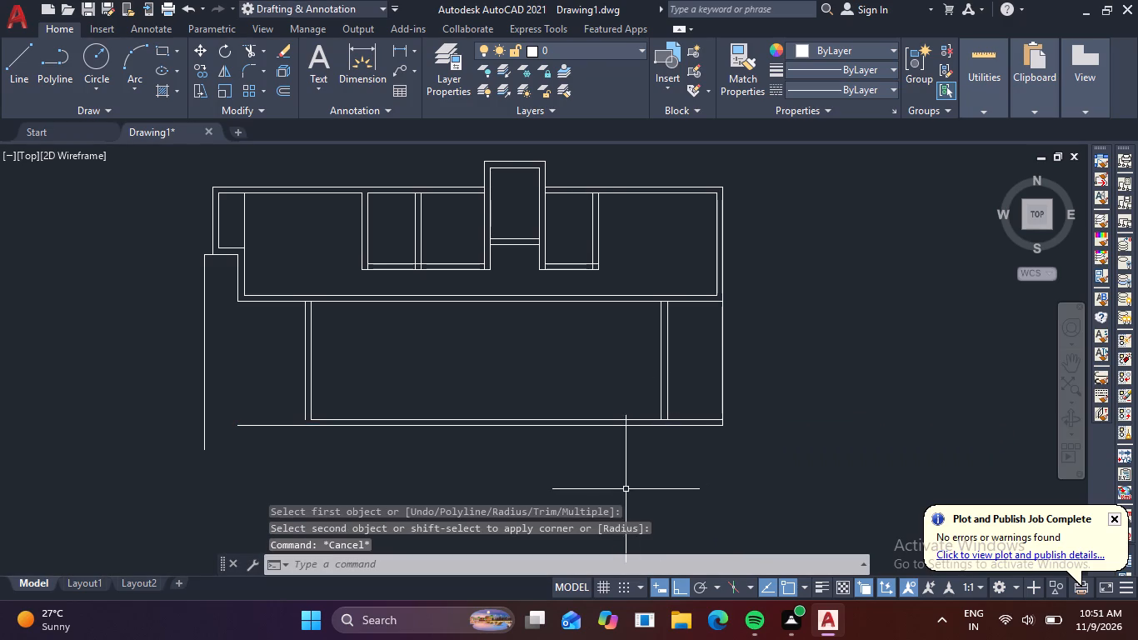
Offset the south wall's outer line 15' south, and offset that copy another 9" south to form a new wall.
middle_drag(626, 489, 531, 330)
key(o)
key(space)
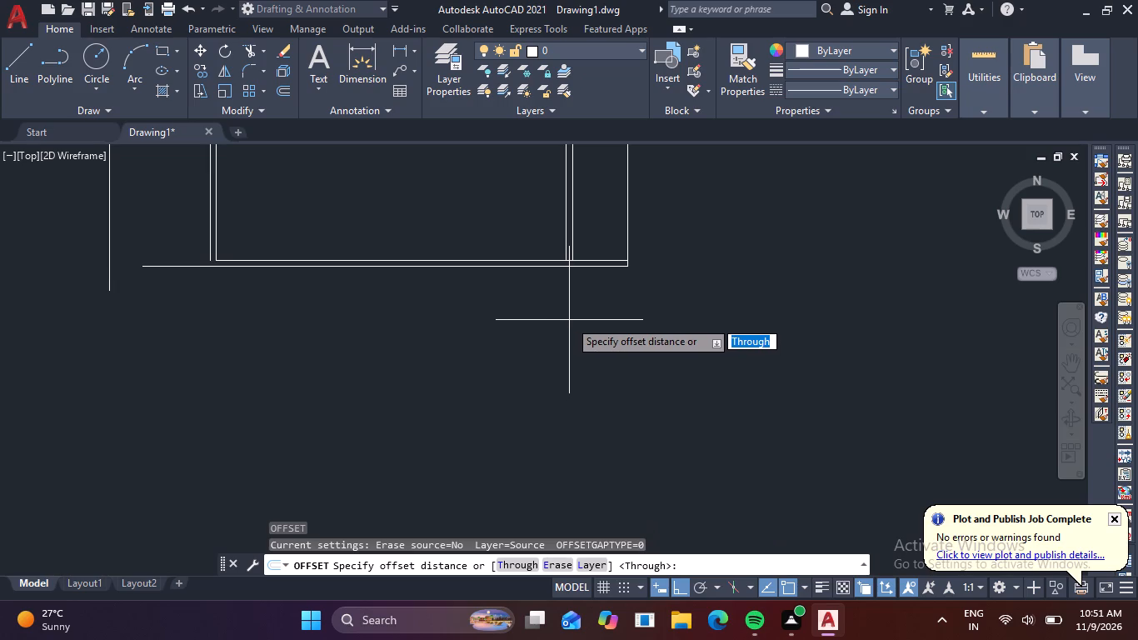
key(1)
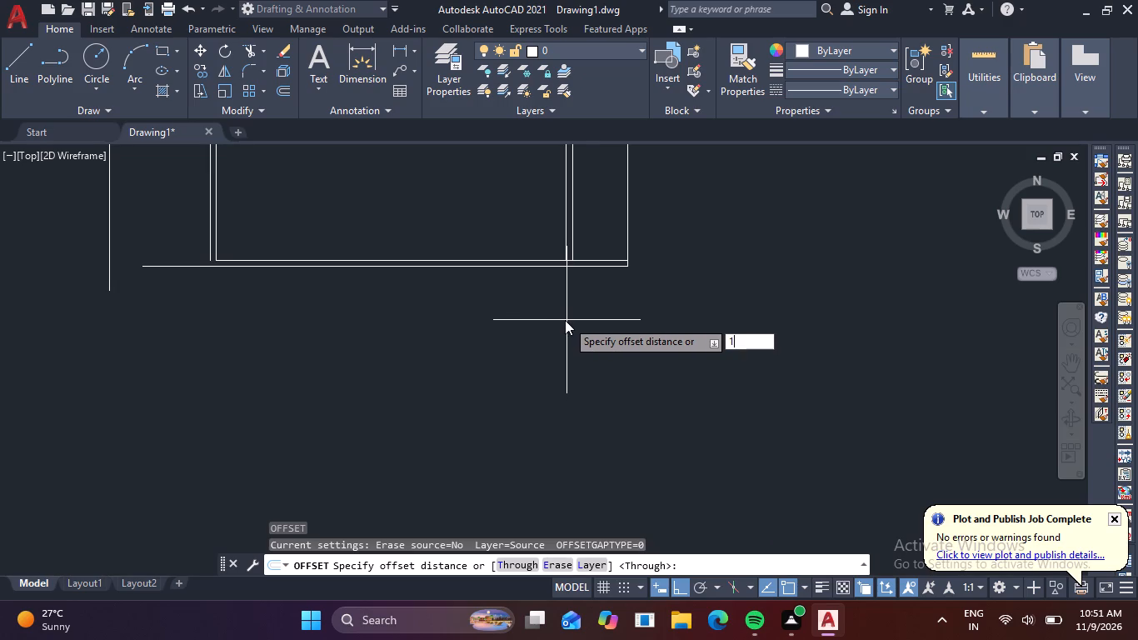
text(5')
key(Return)
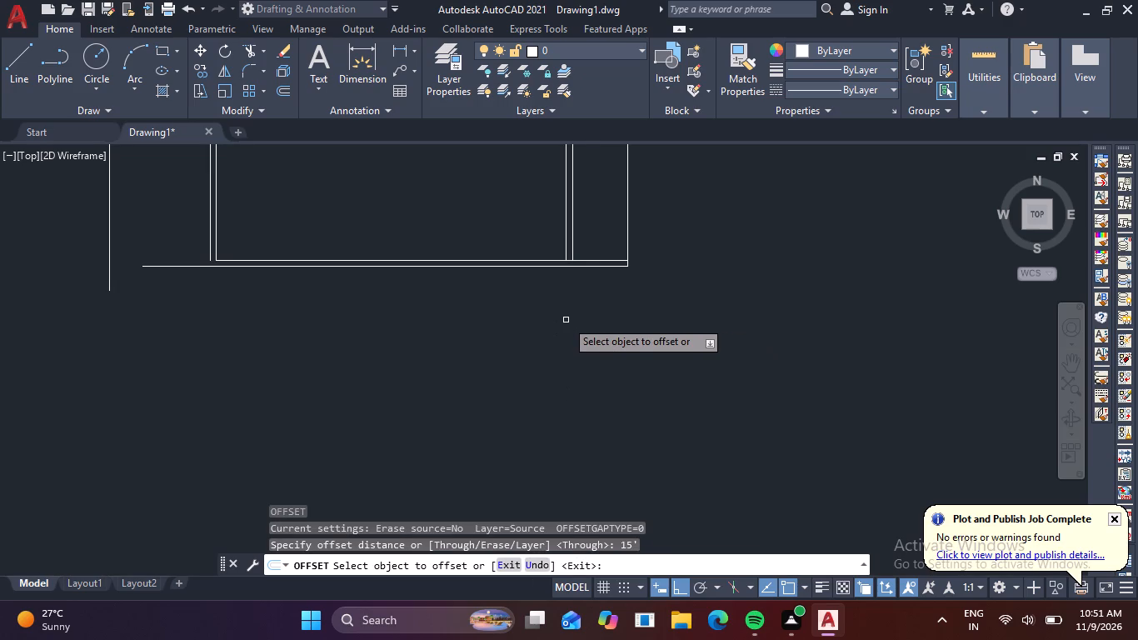
click(509, 266)
click(474, 387)
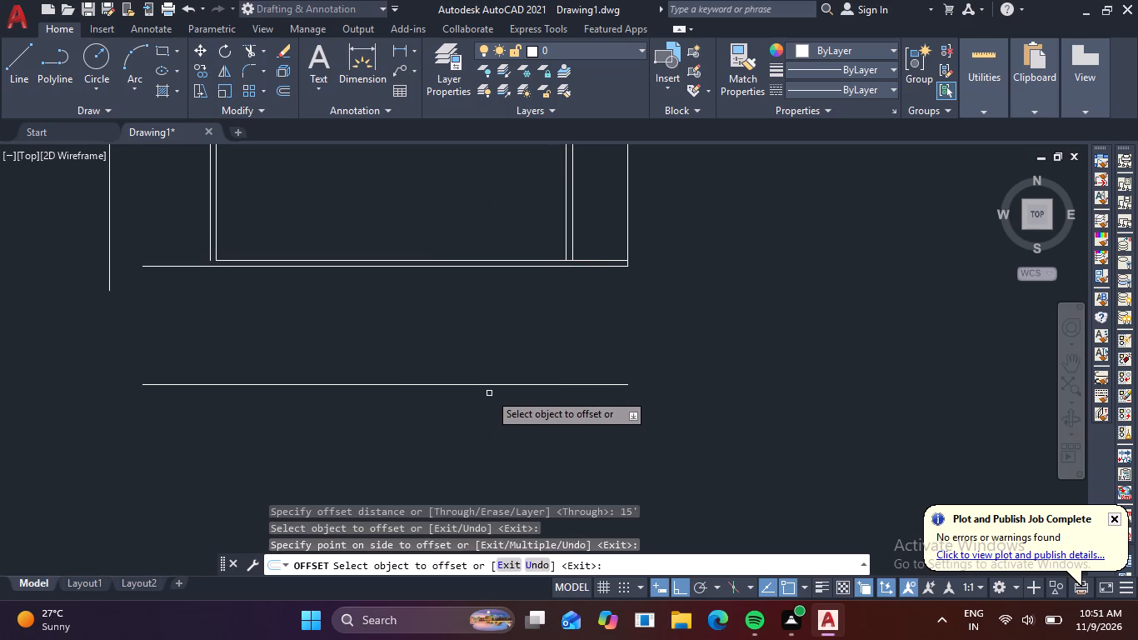
click(492, 383)
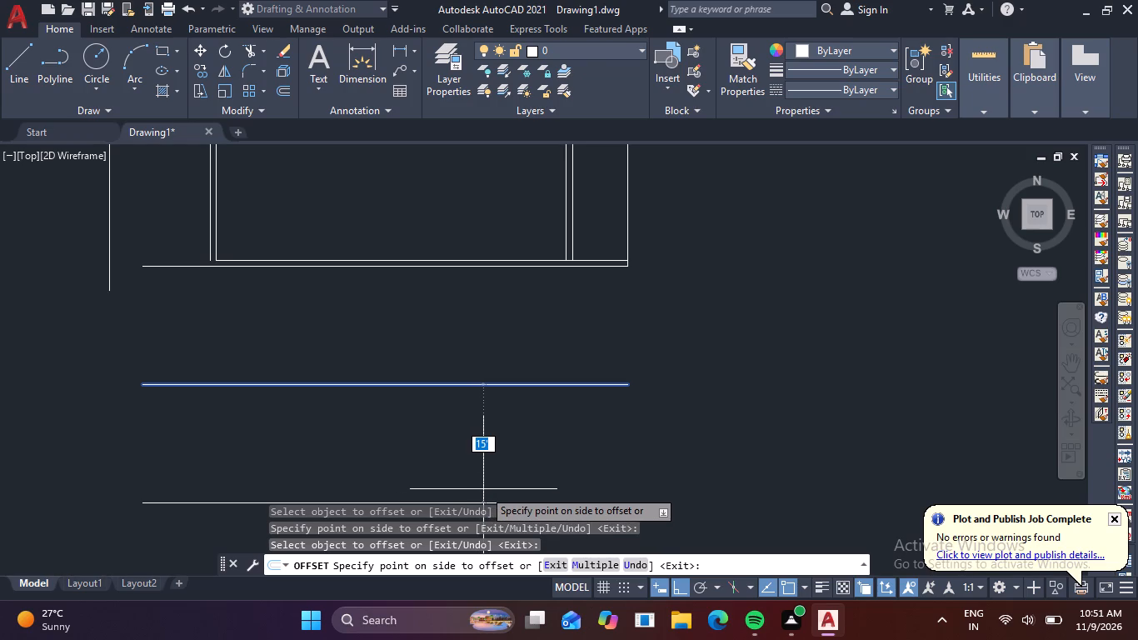
key(9)
key(space)
key(Escape)
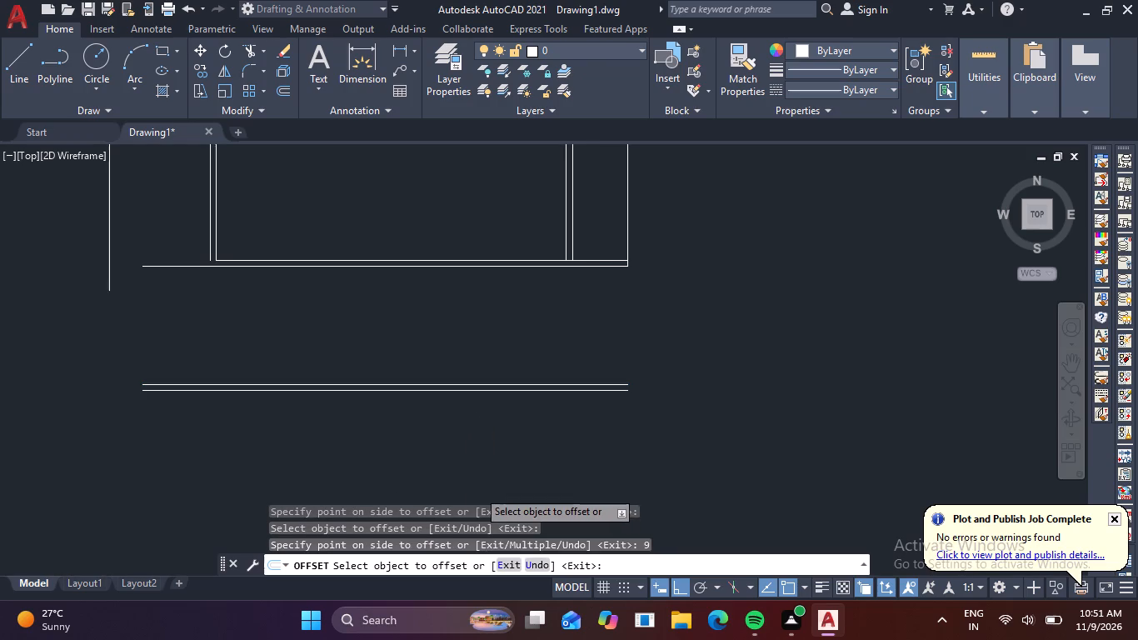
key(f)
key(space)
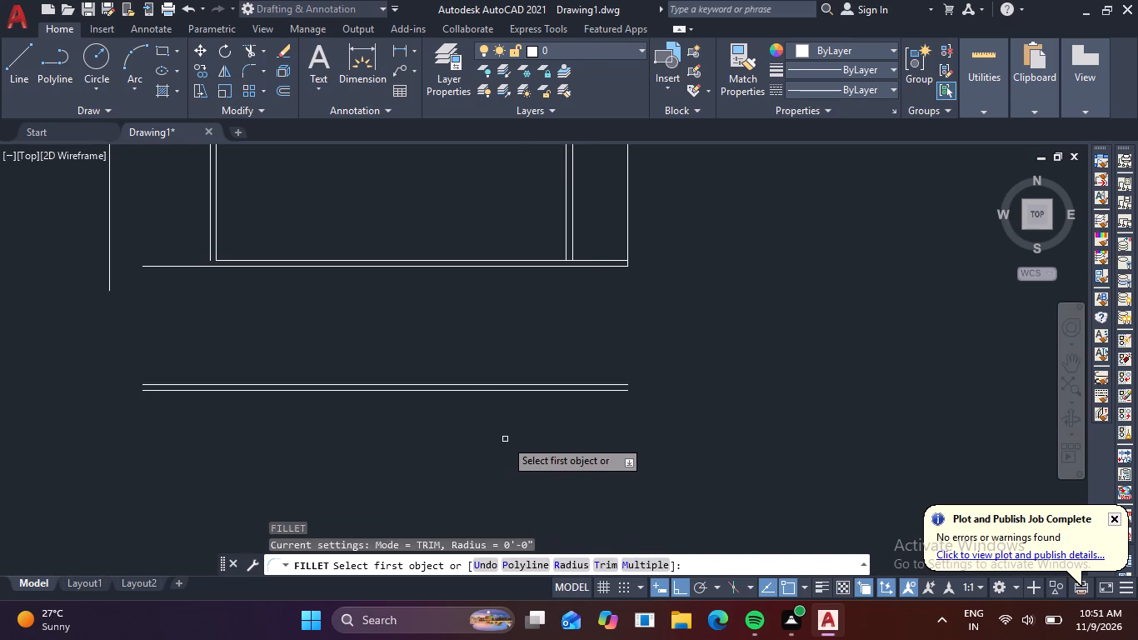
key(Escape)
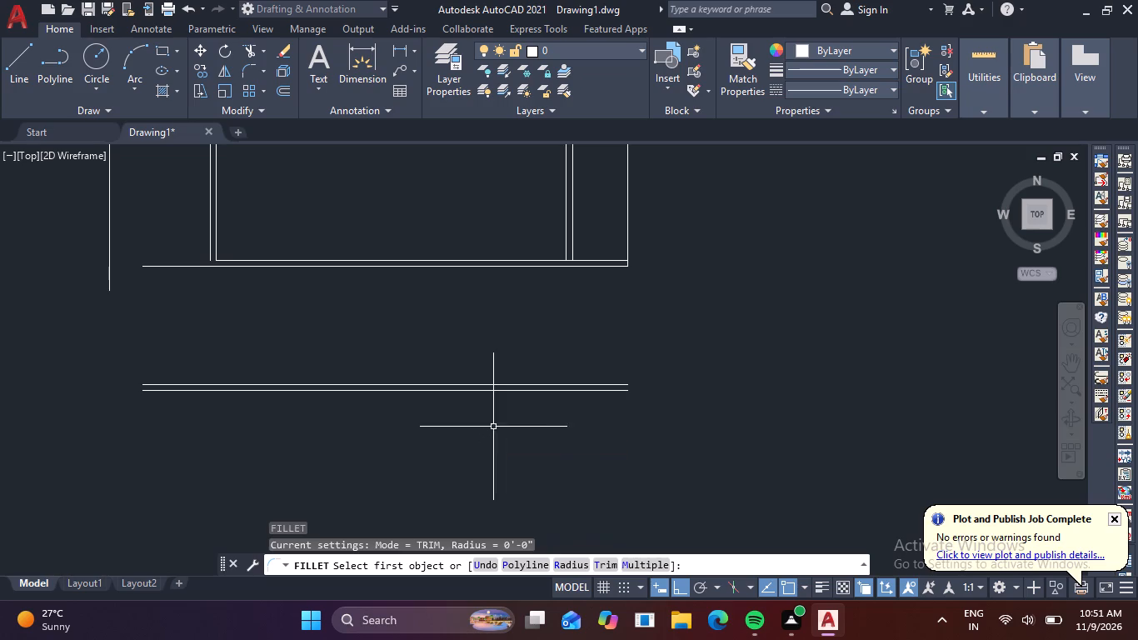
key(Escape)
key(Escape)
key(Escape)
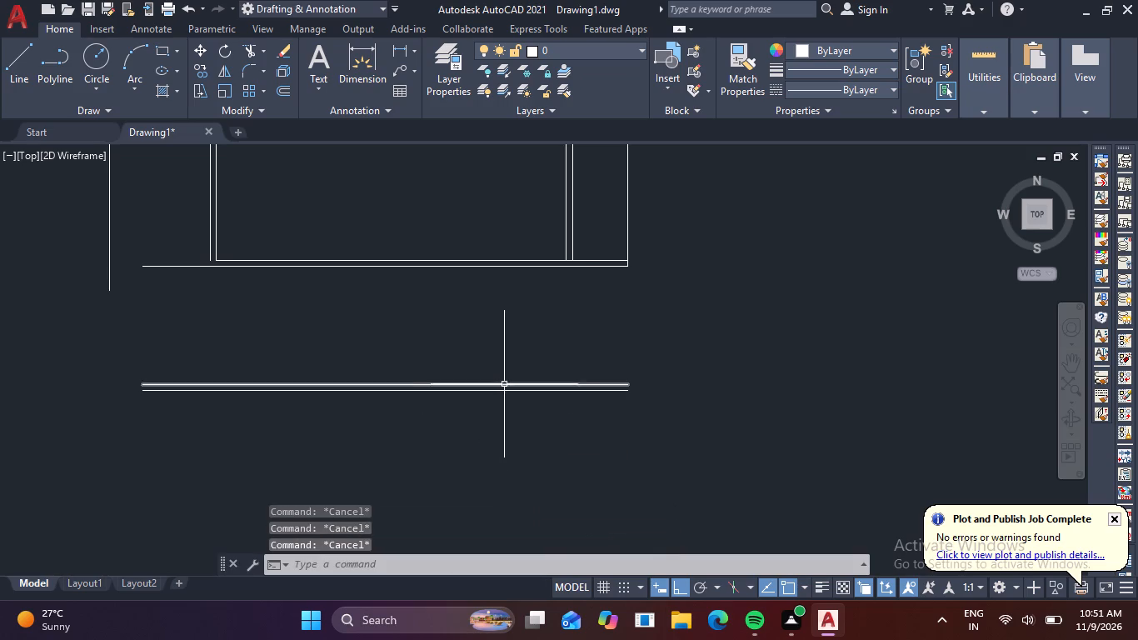
Draw a vertical line joining the west ends of the existing south wall's outer line and the new wall's outer line.
text(l)
key(space)
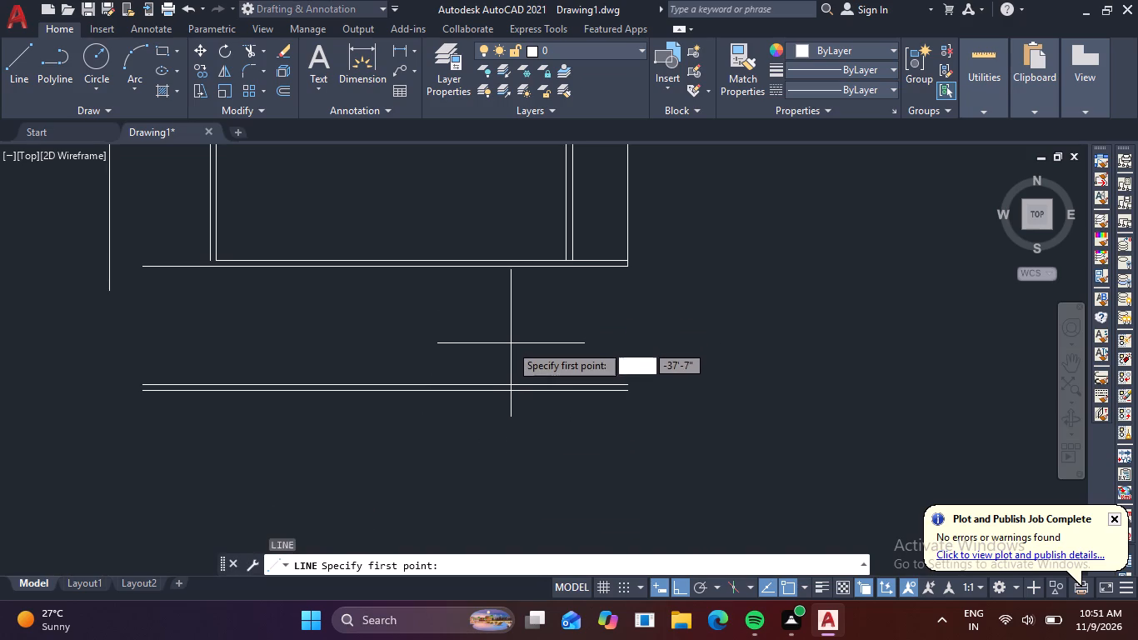
click(140, 267)
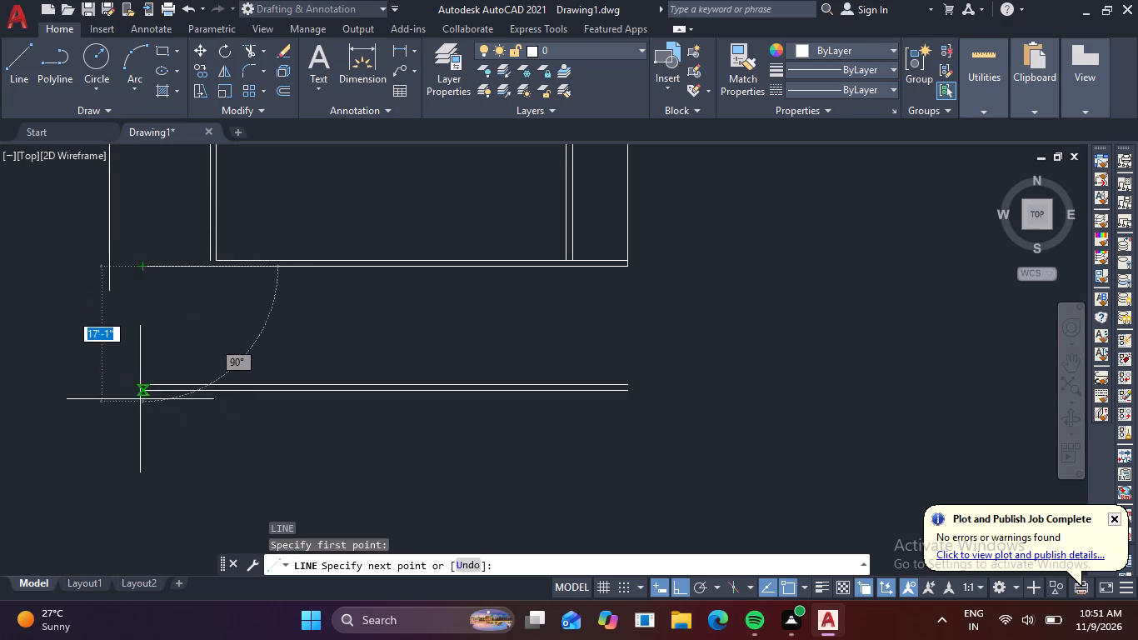
click(138, 391)
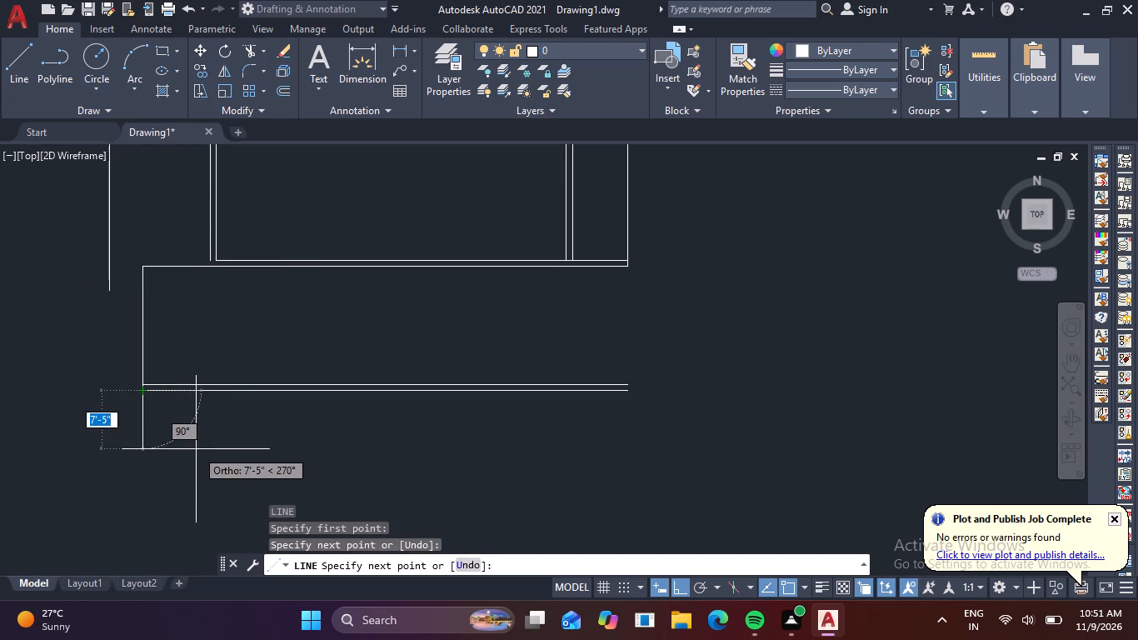
key(Escape)
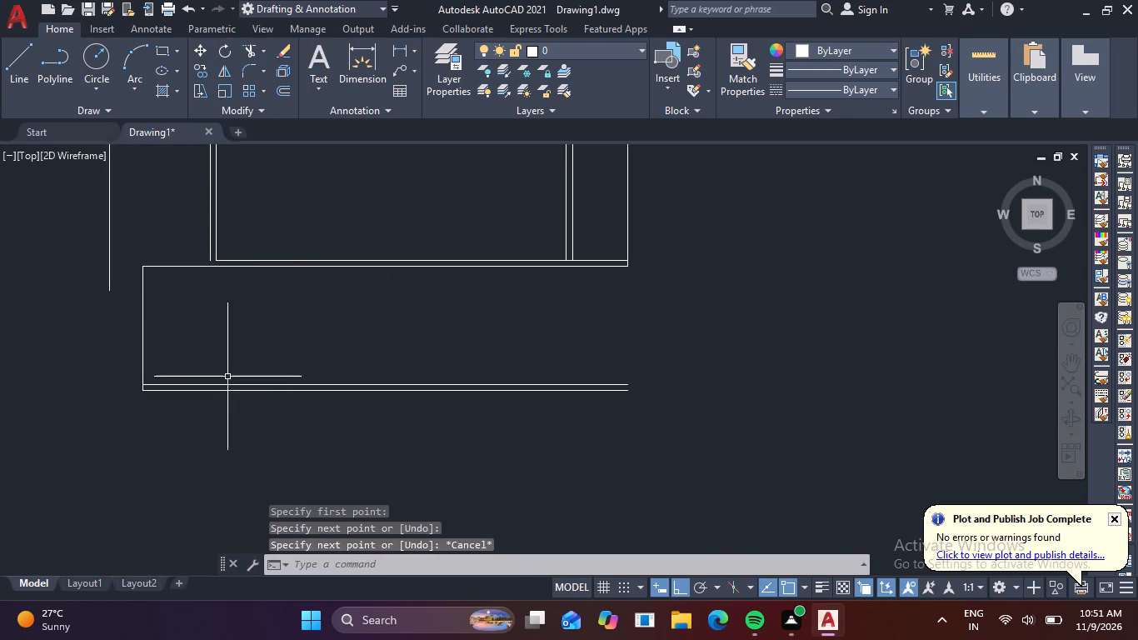
Offset the new west line 9" east to form the west wall of the lower strip.
key(o)
key(space)
text(9)
key(space)
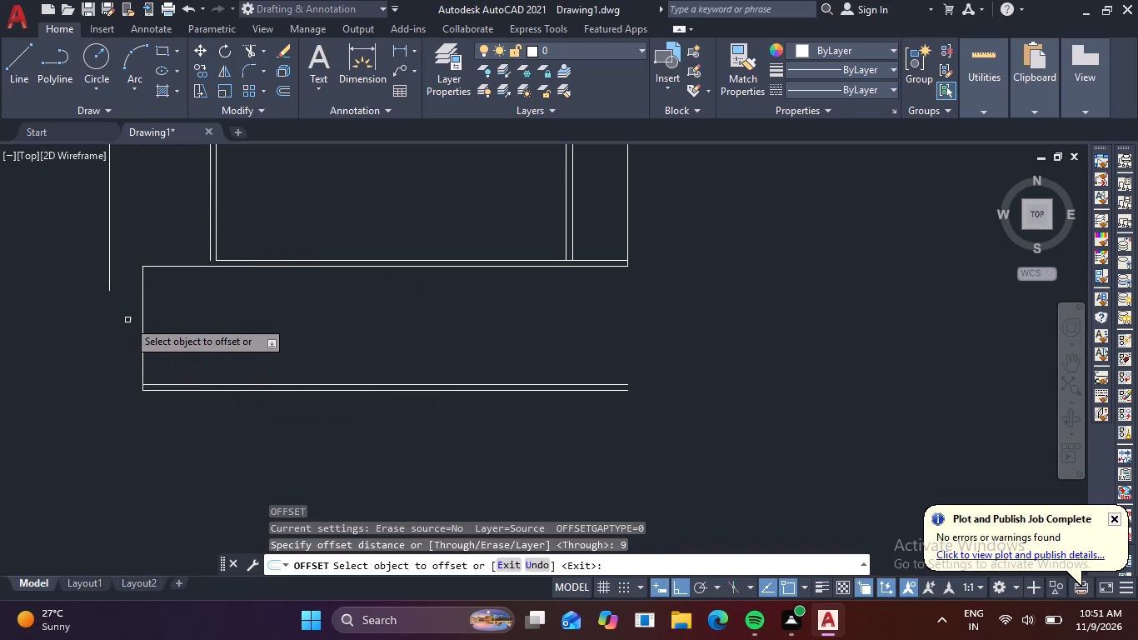
click(143, 318)
click(211, 317)
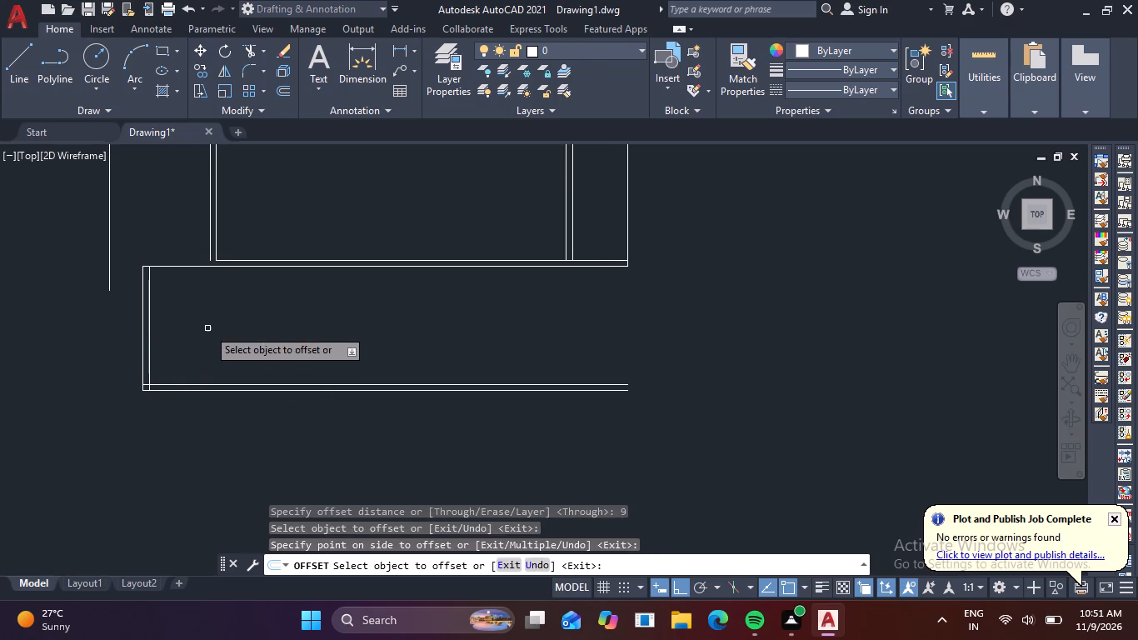
key(Escape)
Fillet the outer and inner lines of the lower strip's north and west walls into a square northwest corner.
key(f)
key(space)
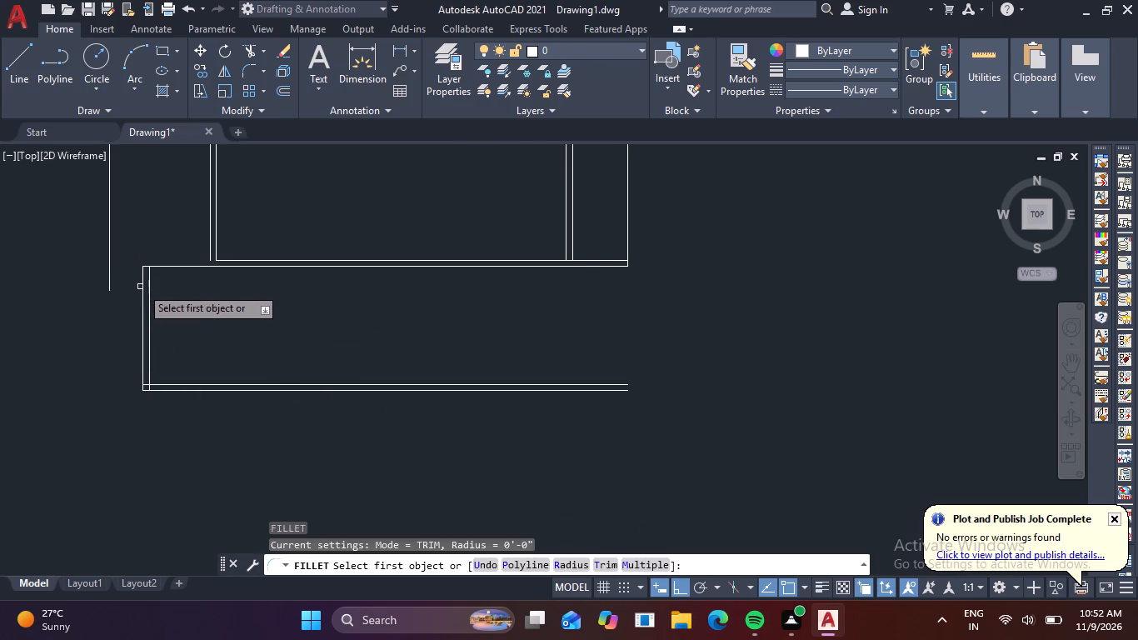
click(142, 291)
click(232, 262)
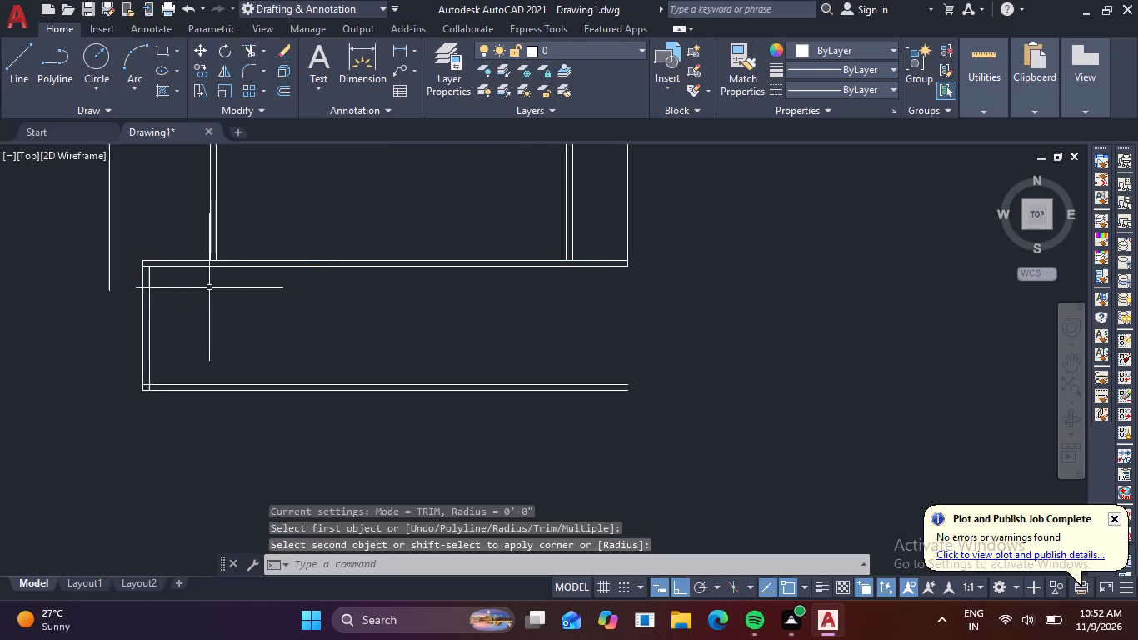
key(space)
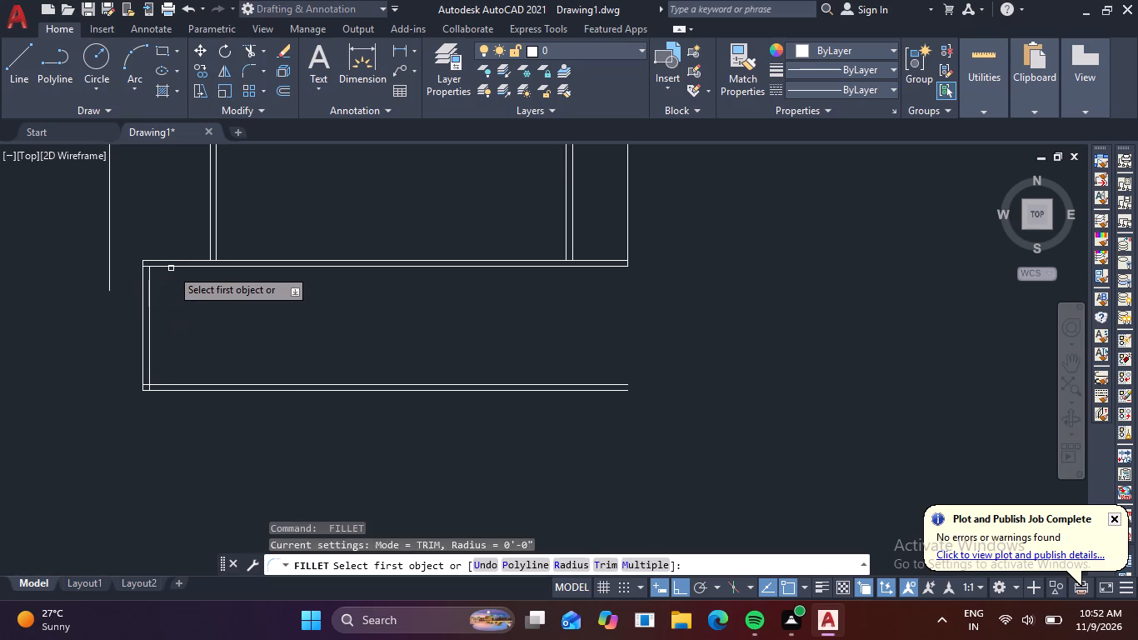
click(171, 268)
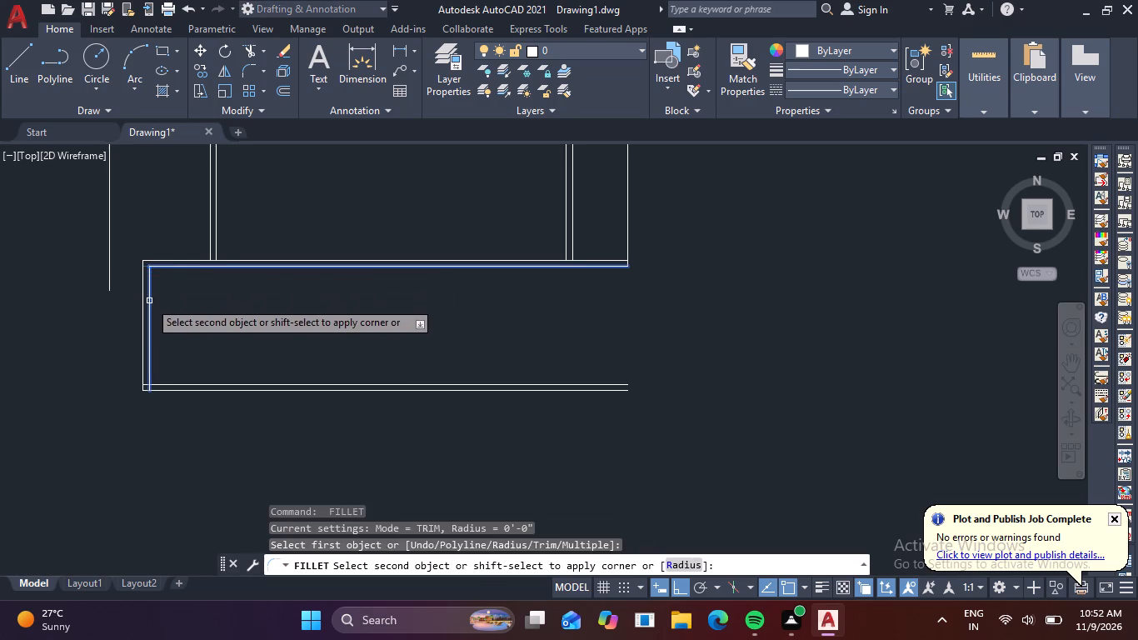
click(149, 301)
Fillet the inner lines of the lower strip's south and west walls to close the southwest corner.
key(space)
click(175, 384)
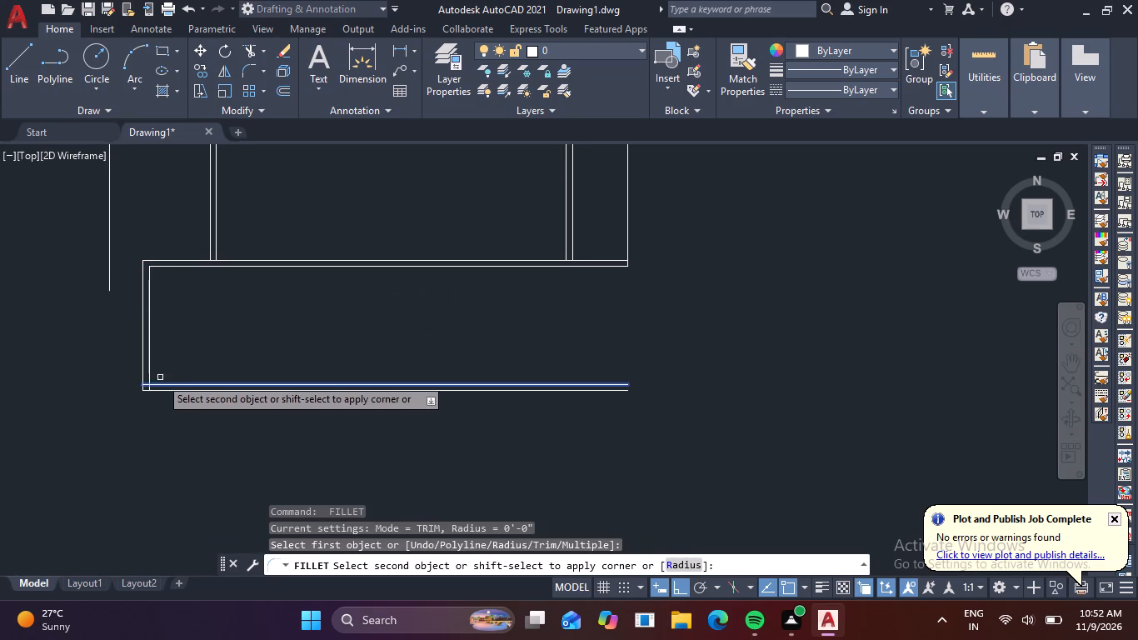
click(148, 366)
key(Escape)
key(Escape)
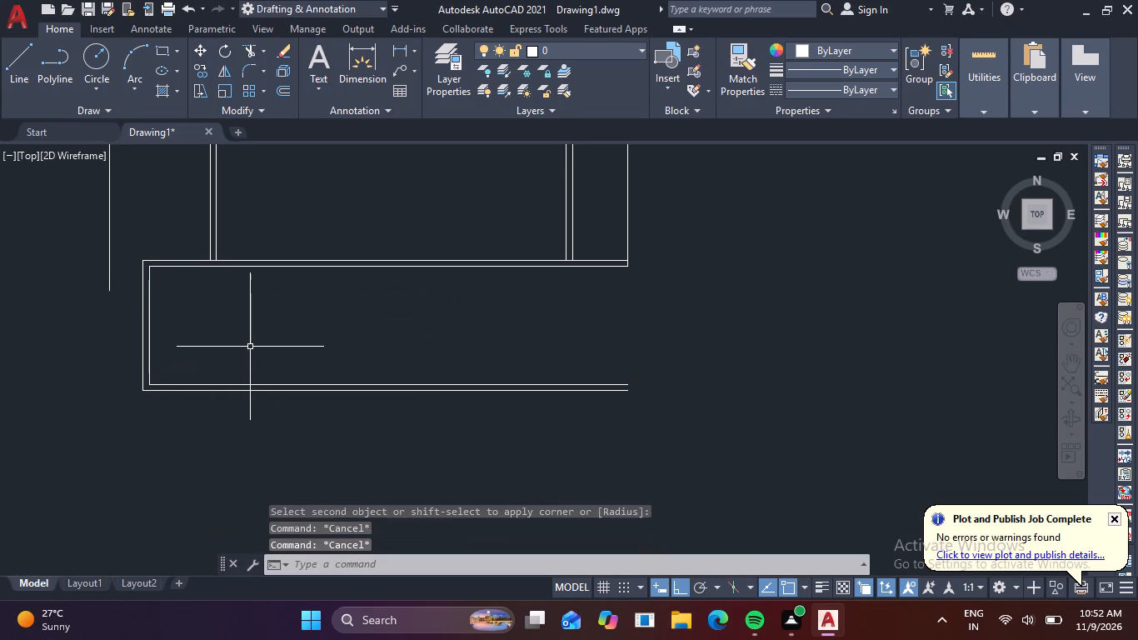
Offset the lower strip's inner west wall line 12' east, and offset that copy another 9" east to form a partition.
text(o)
key(space)
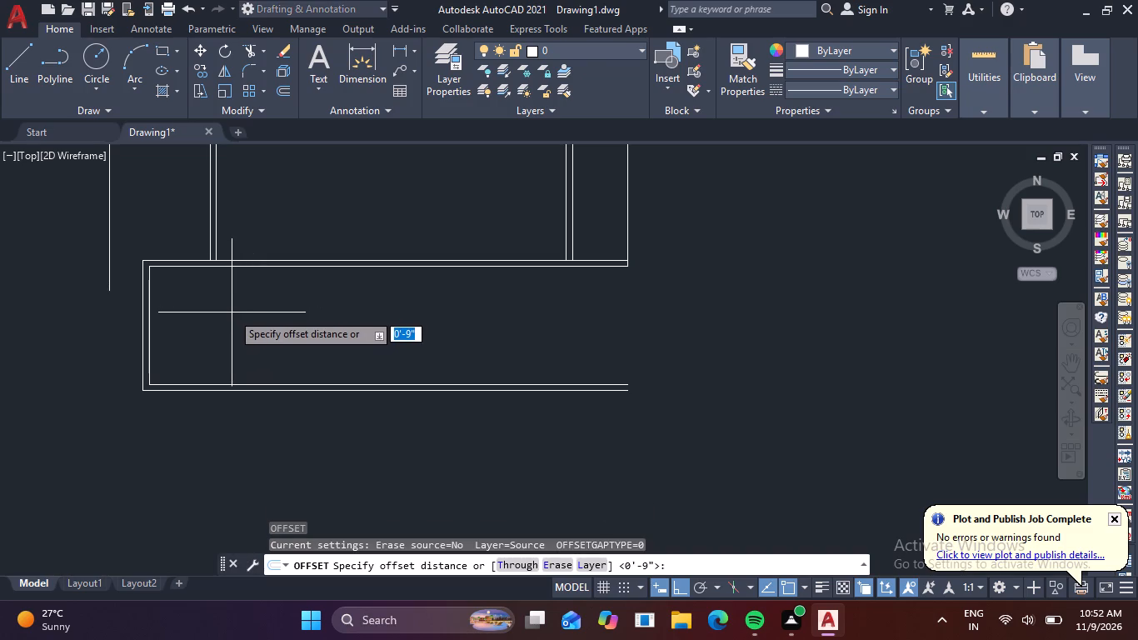
text(12)
key(apostrophe)
key(space)
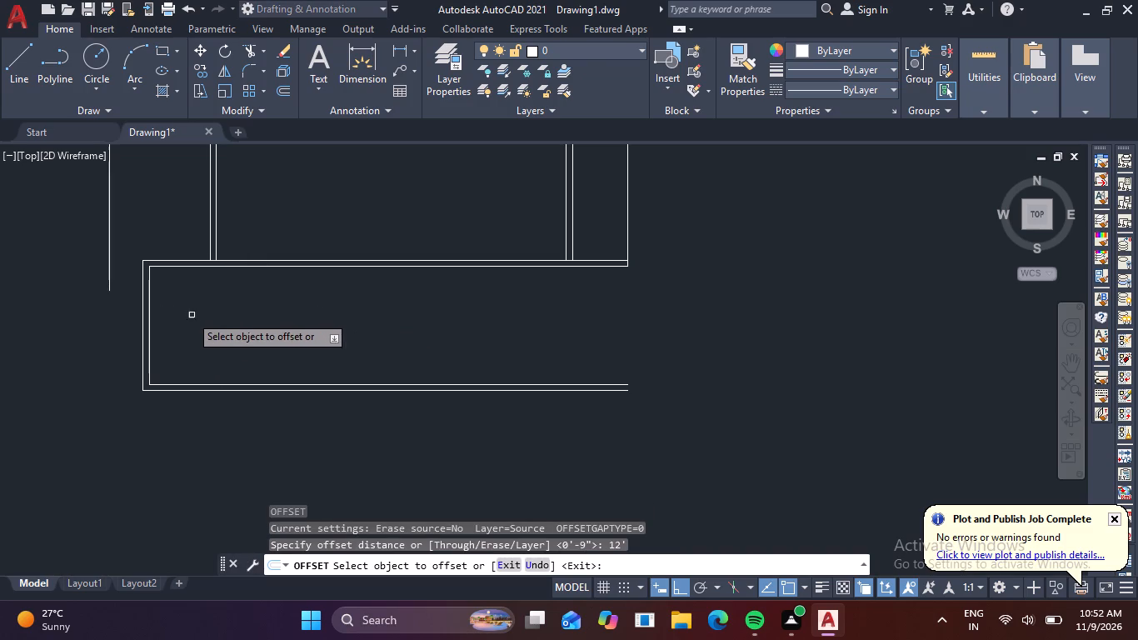
click(147, 322)
click(265, 317)
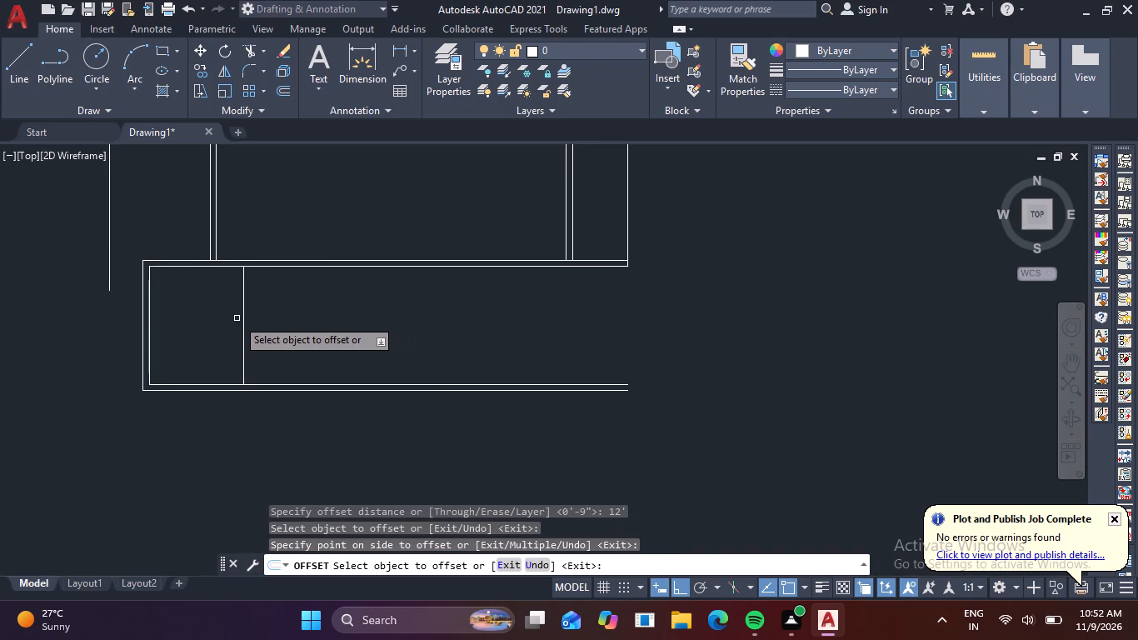
click(241, 322)
key(9)
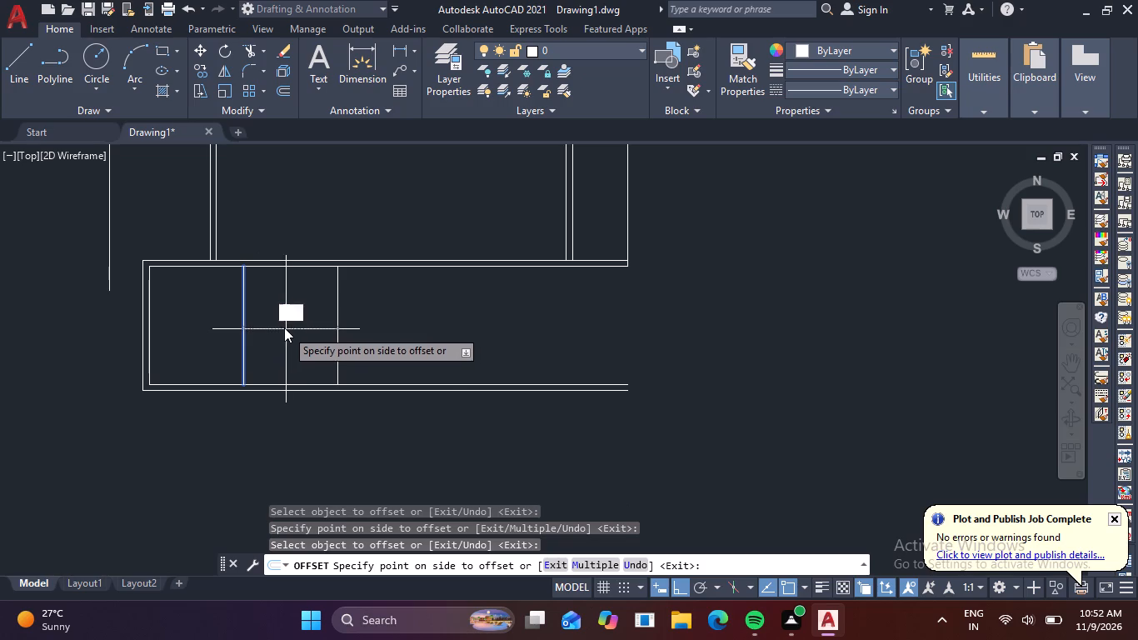
key(space)
Offset the first partition's east line 7' east, and offset that copy another 9" east to form the second partition.
click(248, 324)
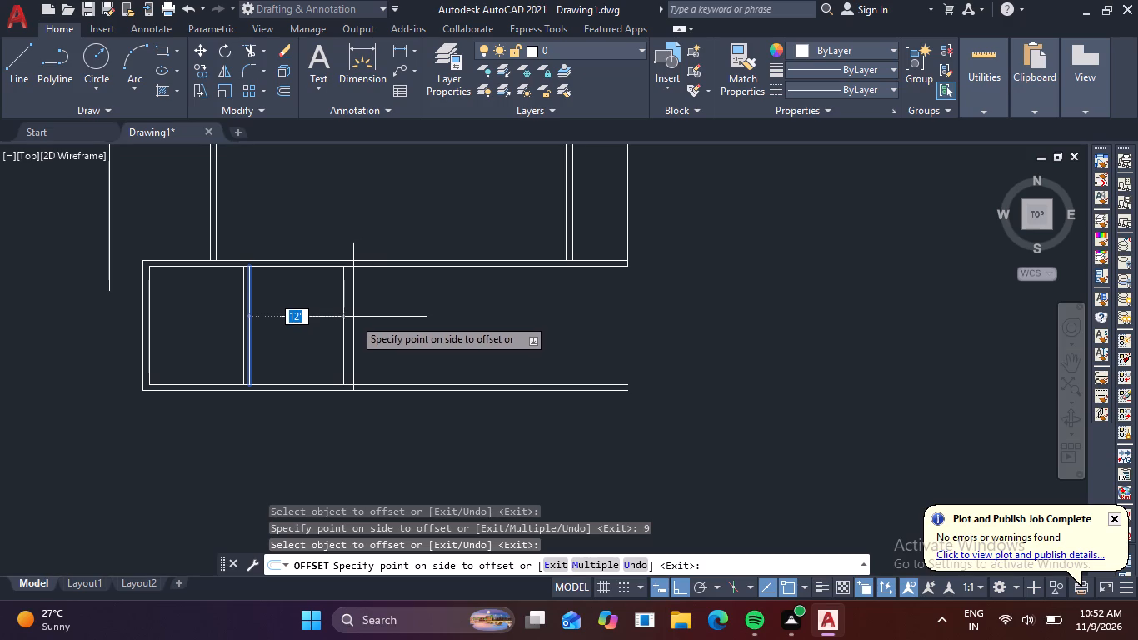
key(7)
key(apostrophe)
key(space)
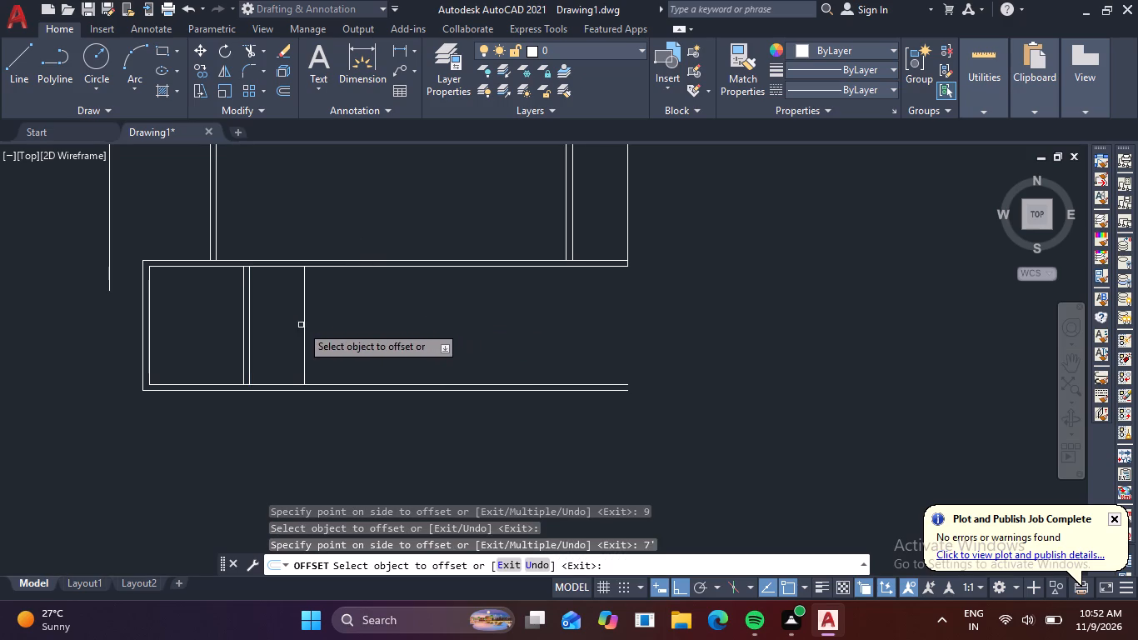
click(304, 325)
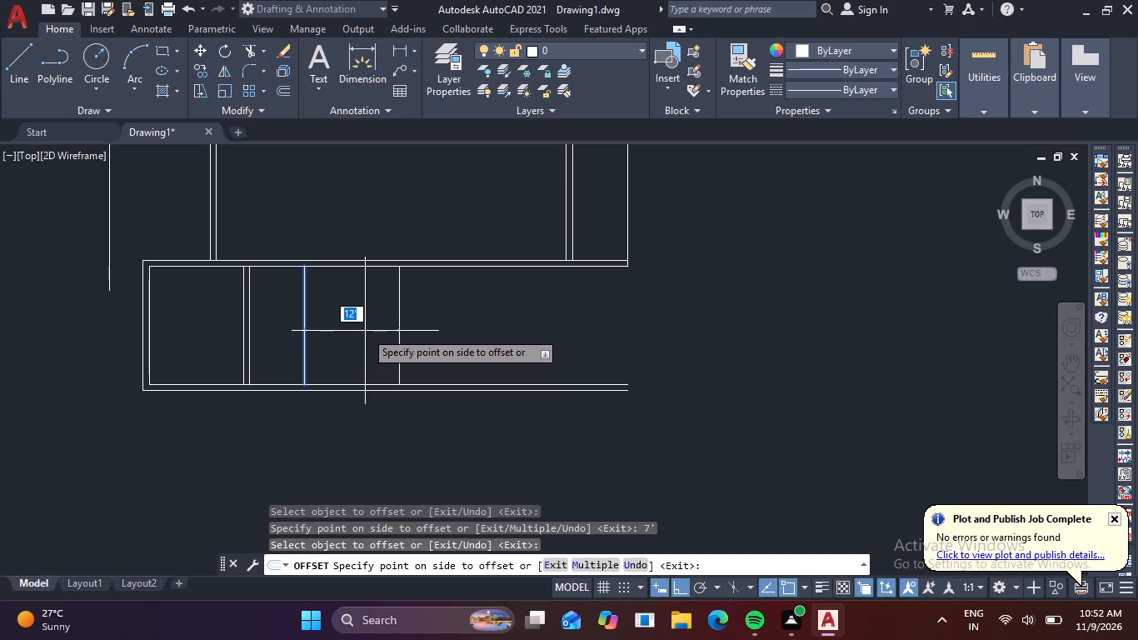
key(9)
key(space)
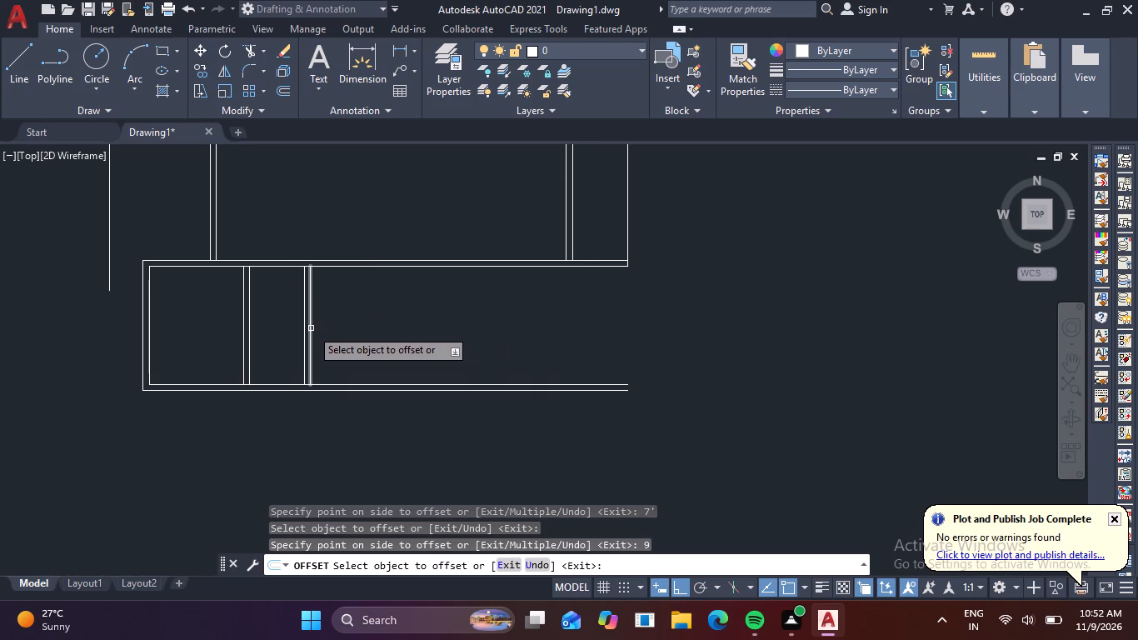
Offset the second partition's east line 10' east, and offset that copy another 9" east to form the third partition.
click(310, 327)
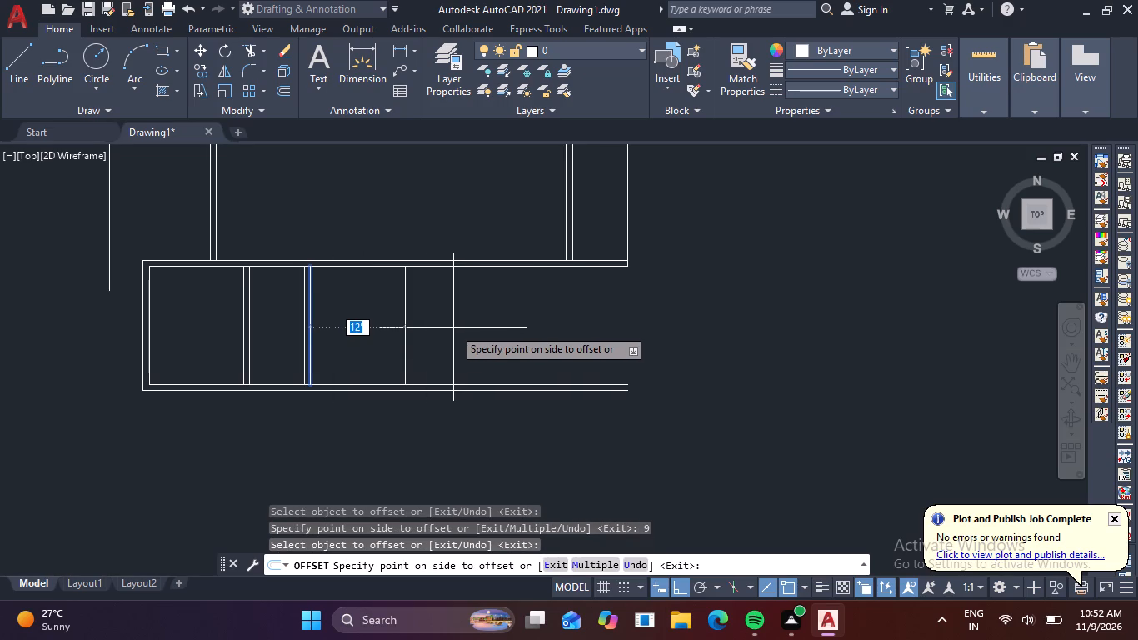
key(1)
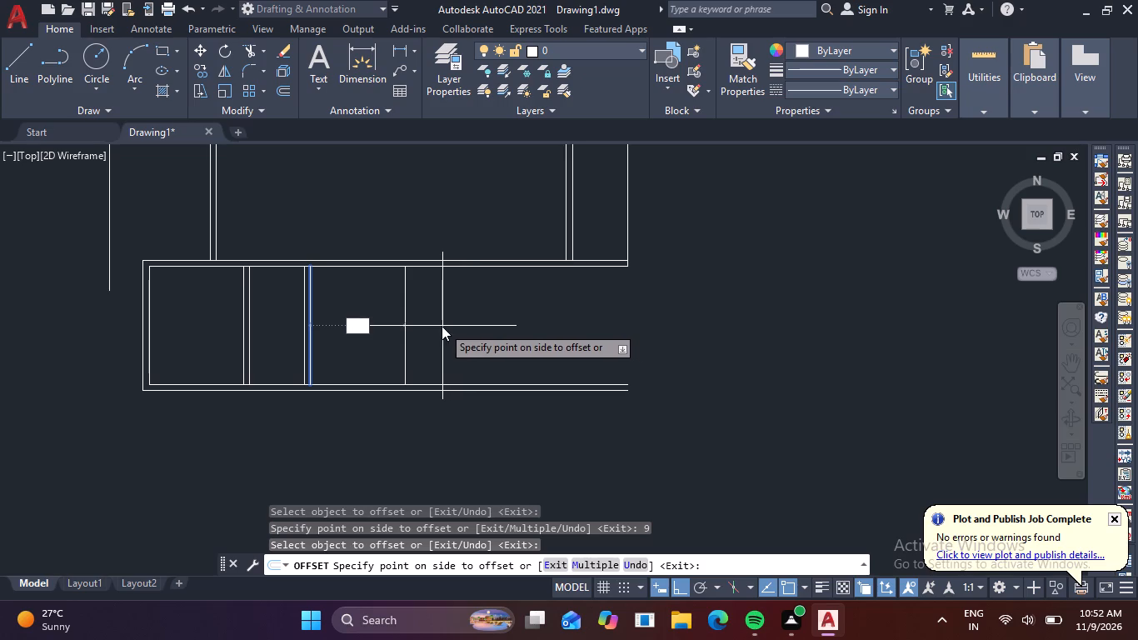
key(0)
key(apostrophe)
key(space)
click(388, 325)
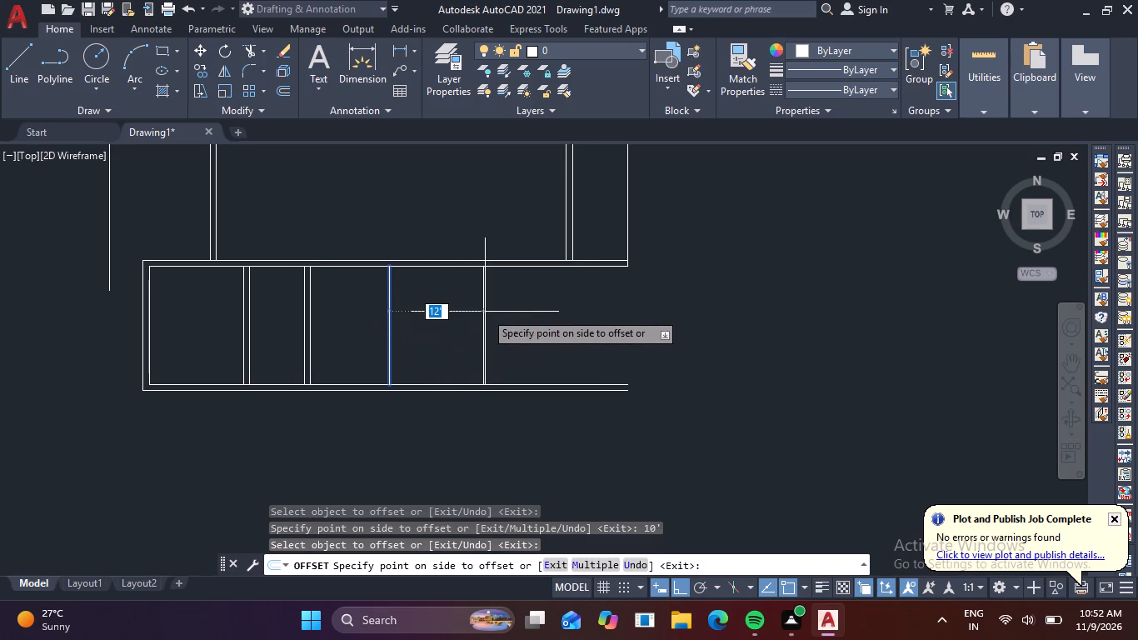
key(9)
key(space)
Offset the third partition's east line 10' east, and offset that copy another 9" east to form the fourth partition.
click(395, 334)
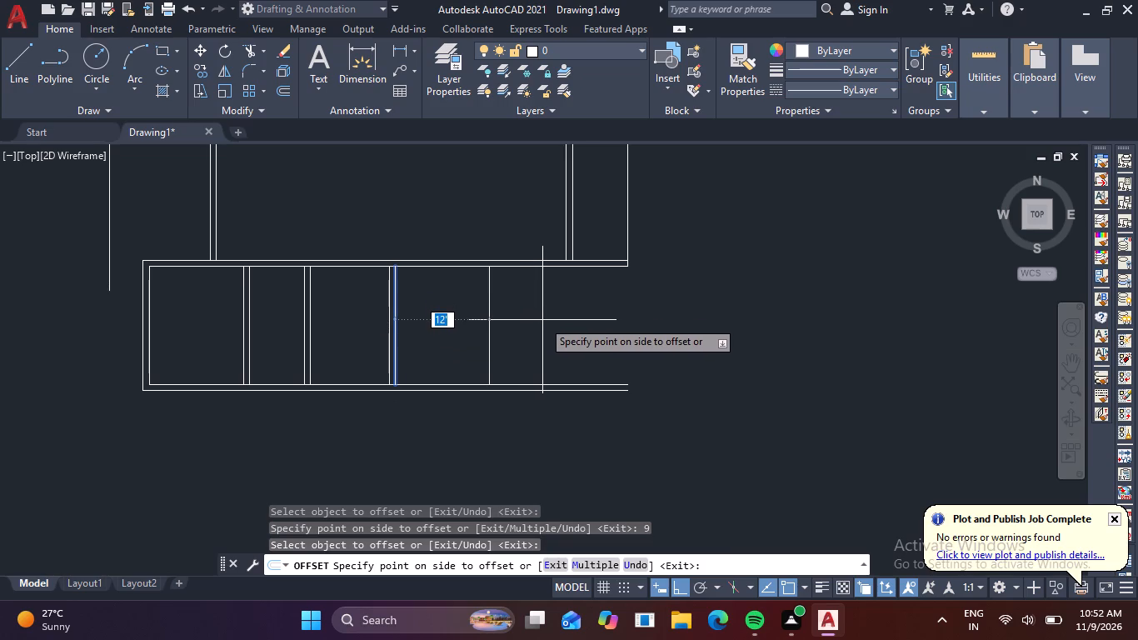
key(1)
key(0)
key(apostrophe)
key(space)
click(472, 321)
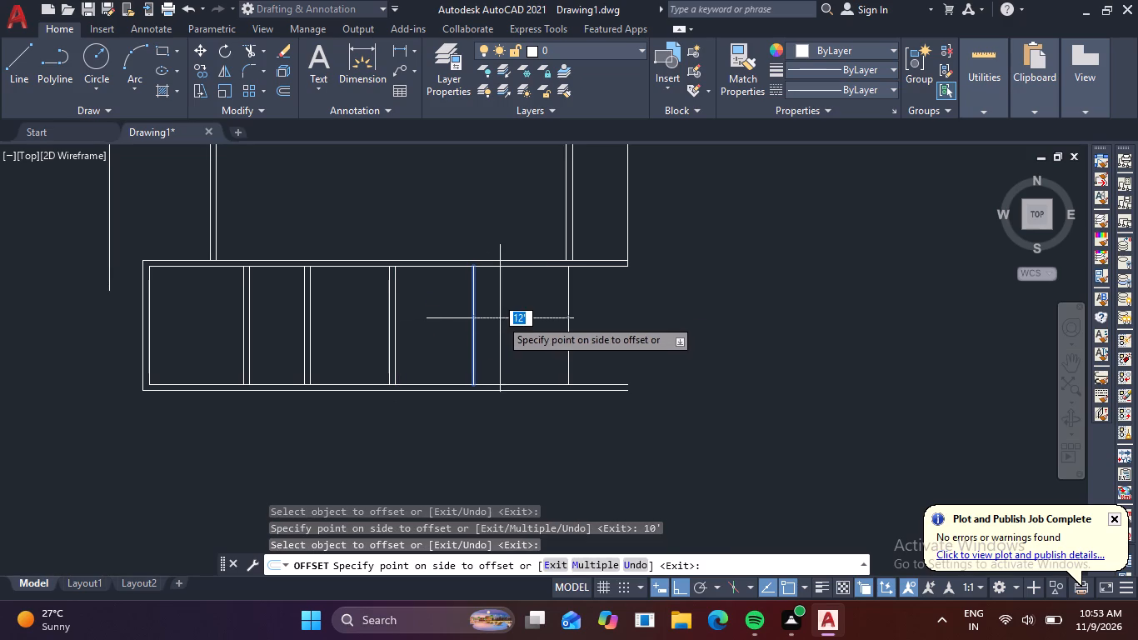
key(9)
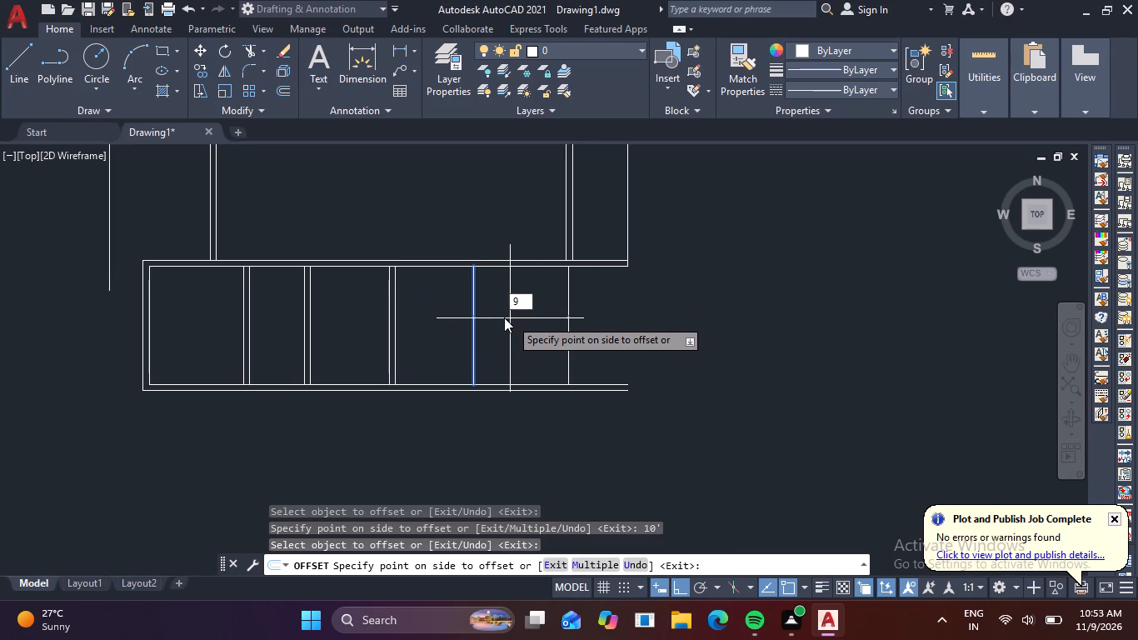
key(space)
Offset the fourth partition's east line 18' east, and offset that copy another 9" east to form the lower strip's east wall.
click(479, 322)
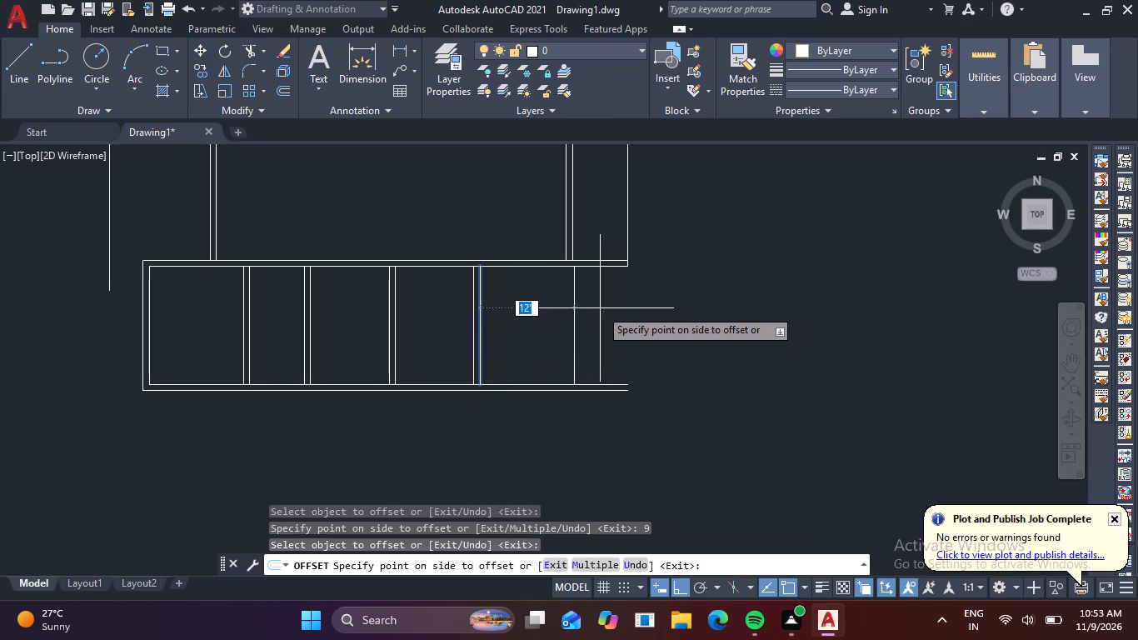
key(1)
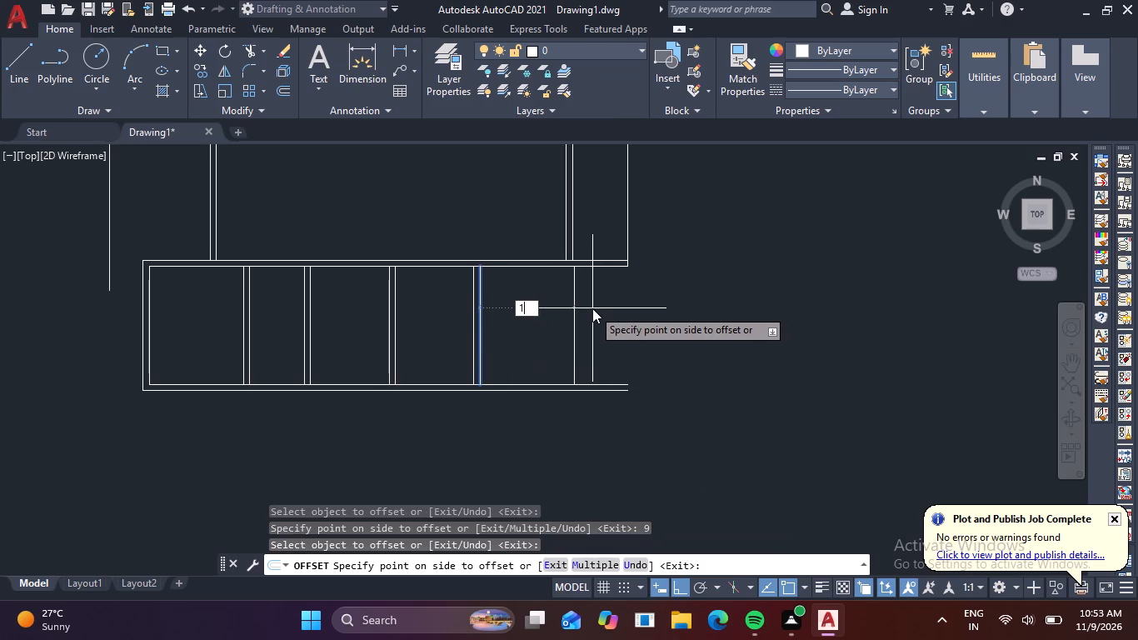
key(8)
key(apostrophe)
key(space)
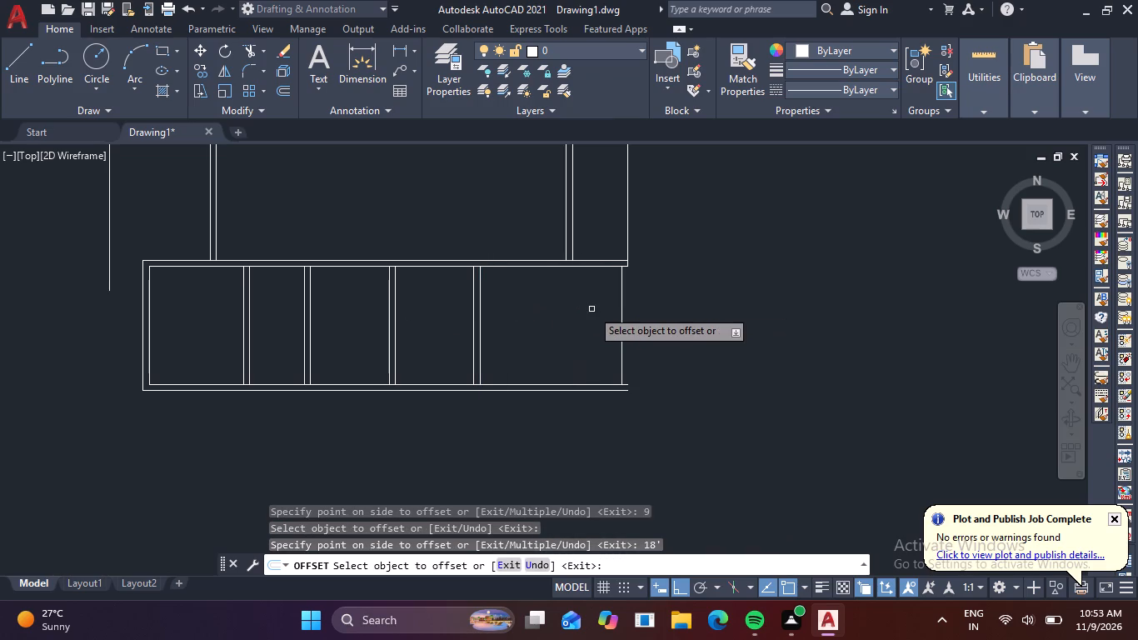
click(621, 309)
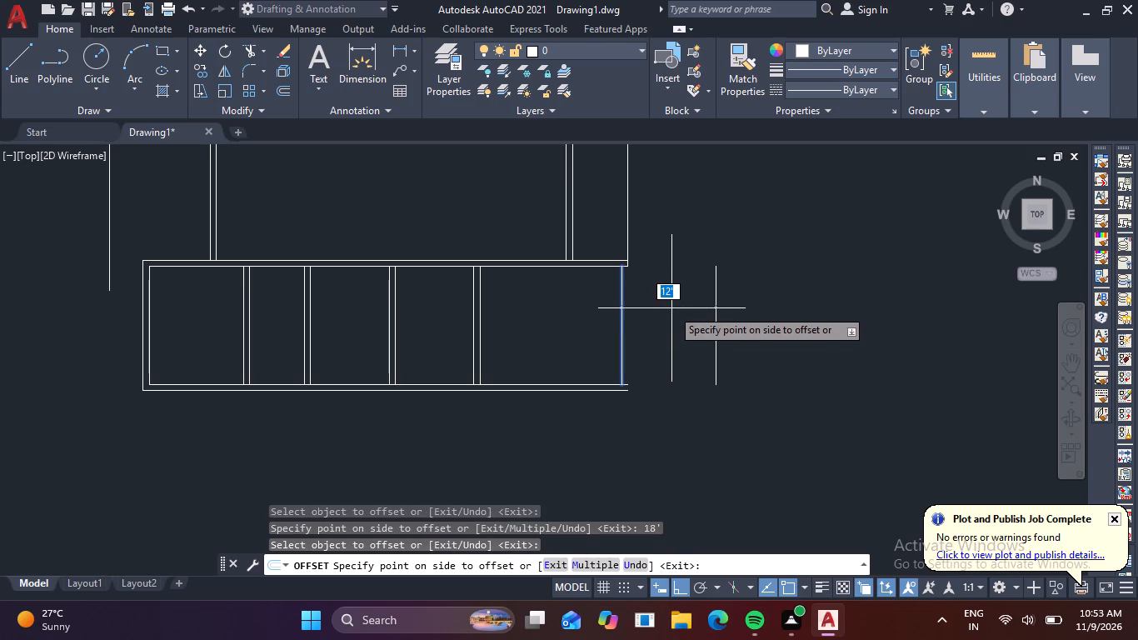
text(9)
key(space)
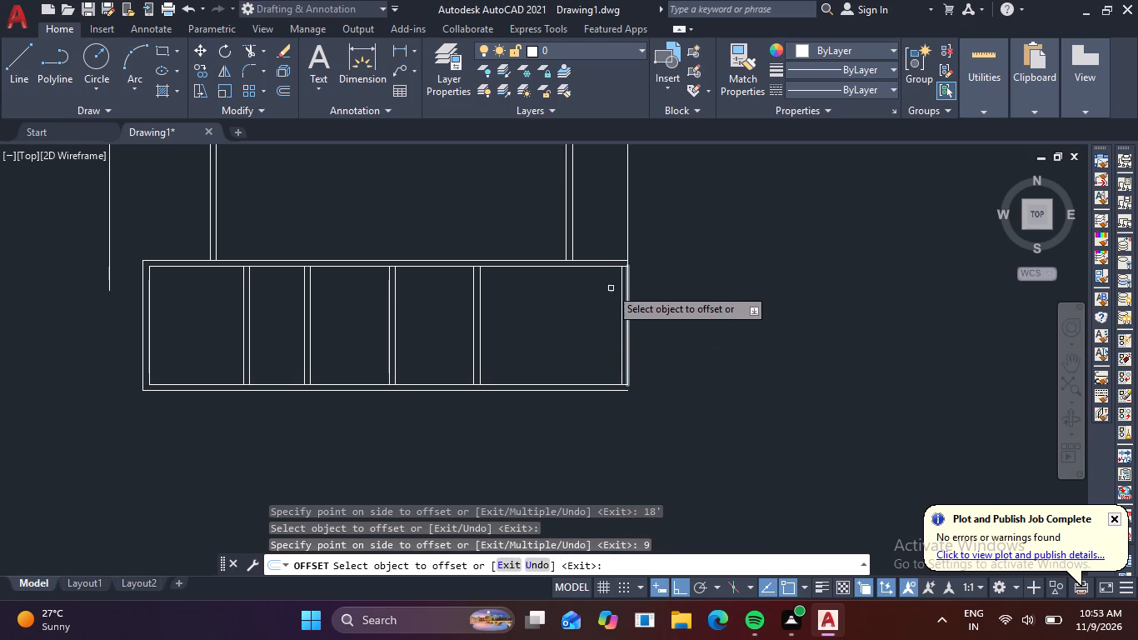
scroll(604, 277, up, 5)
scroll(807, 208, down, 6)
scroll(689, 261, up, 2)
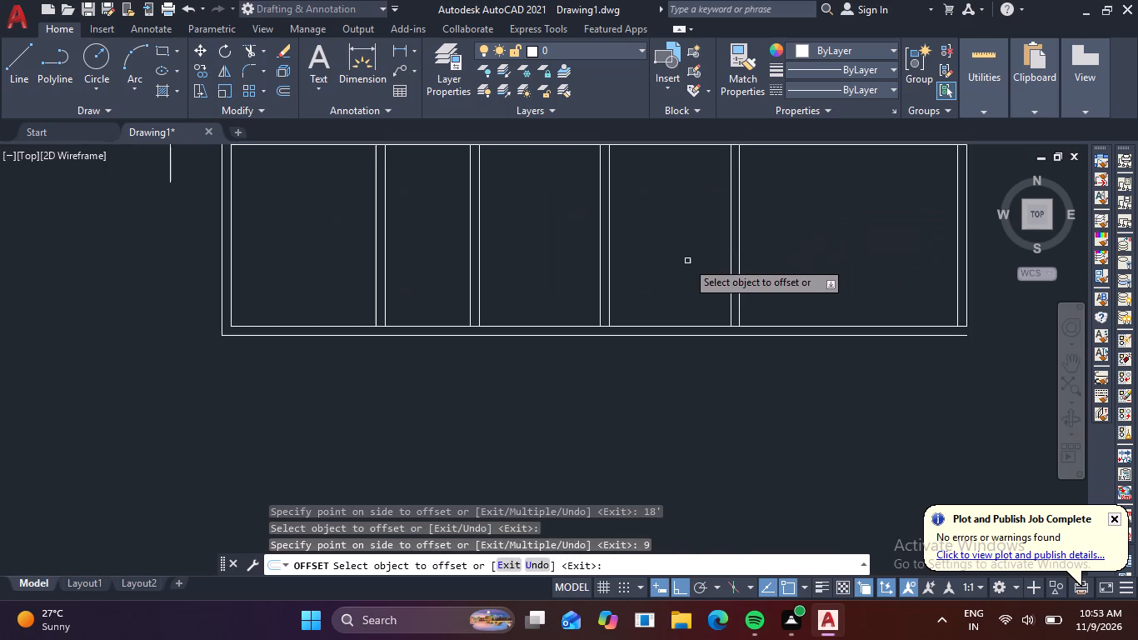
middle_drag(681, 267, 529, 375)
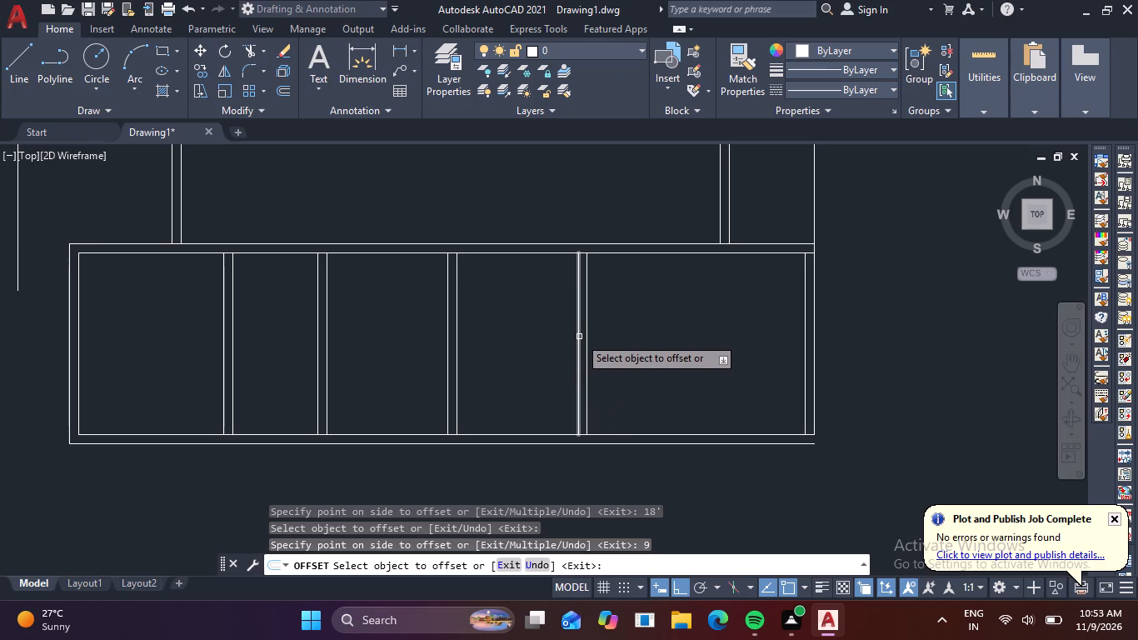
key(Escape)
key(Escape)
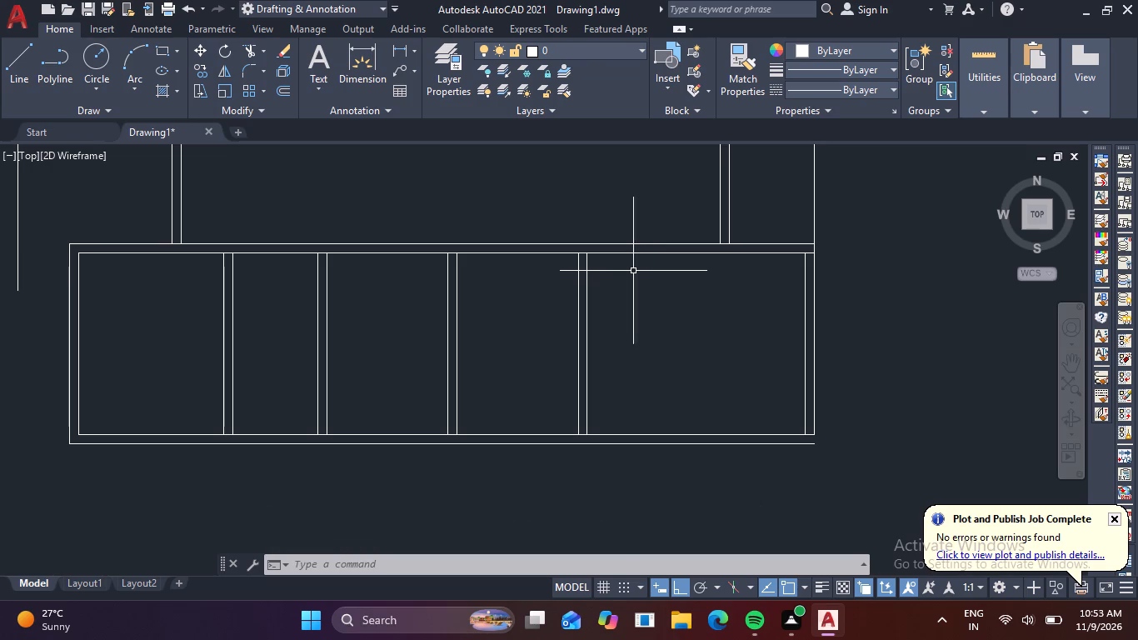
Offset the outer line of the lower strip's north wall 1'6" north, and offset that copy another 9" north.
middle_drag(446, 254, 481, 382)
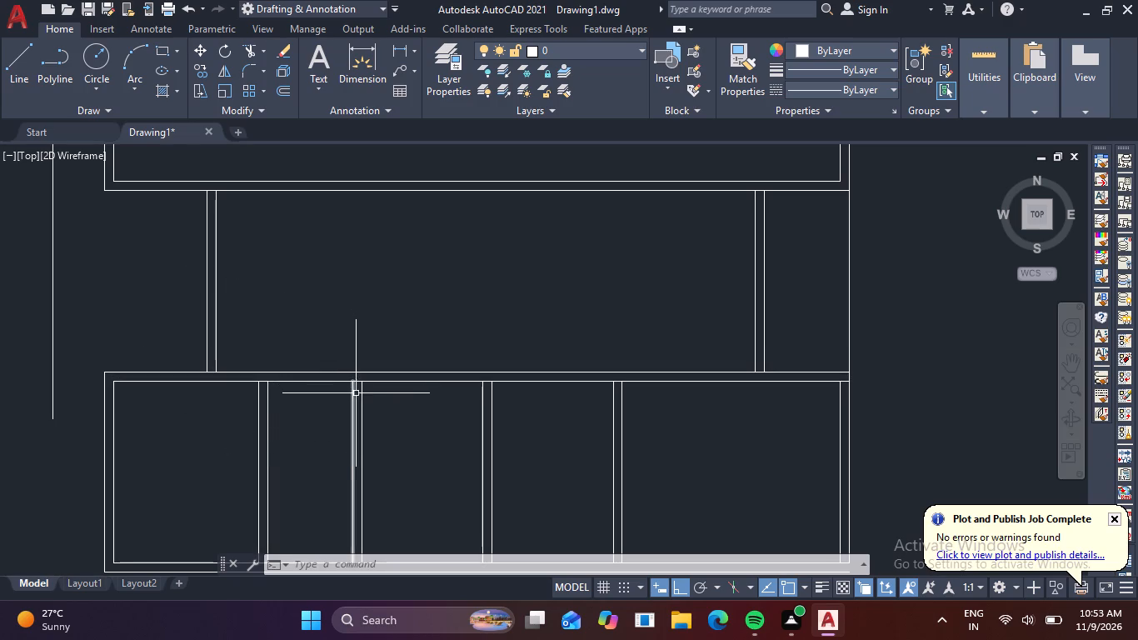
key(Escape)
key(o)
key(space)
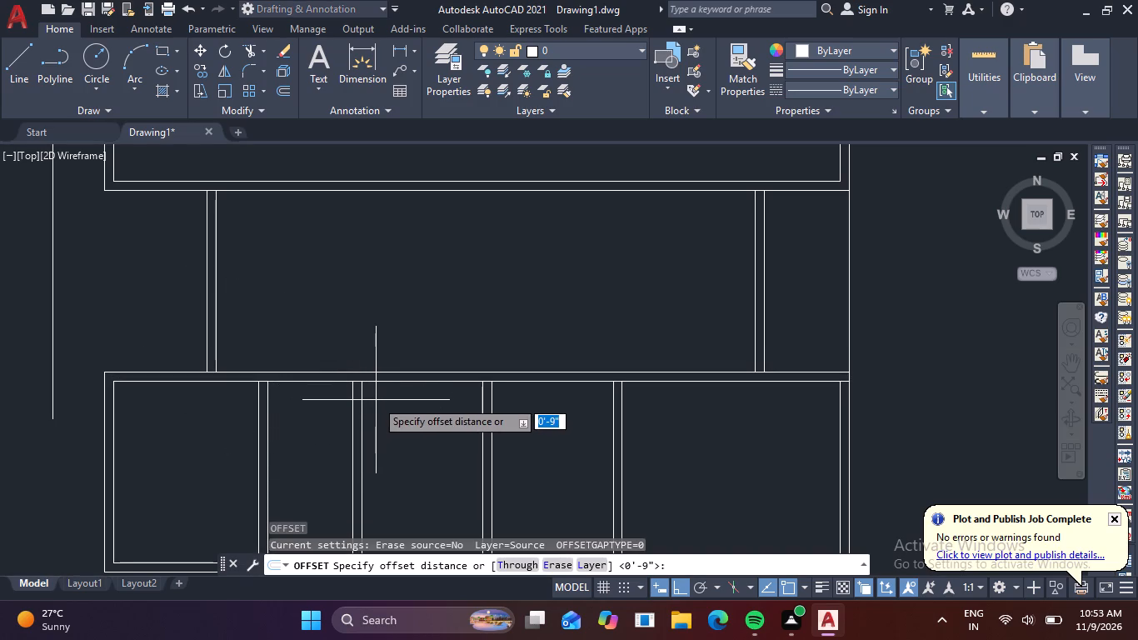
key(1)
key(apostrophe)
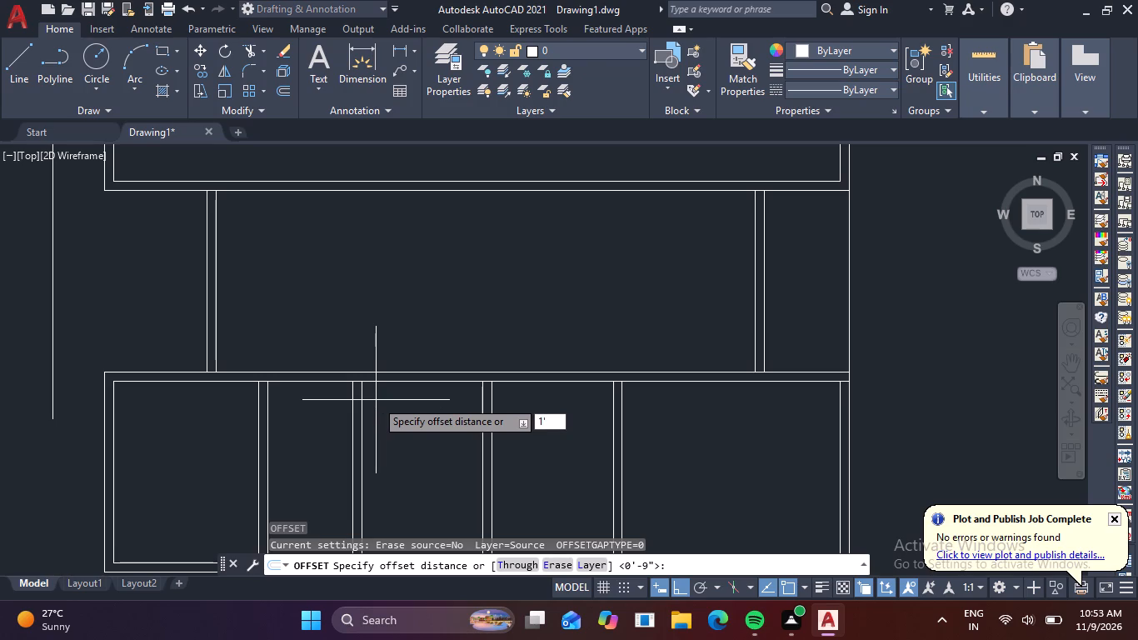
key(6)
key(Return)
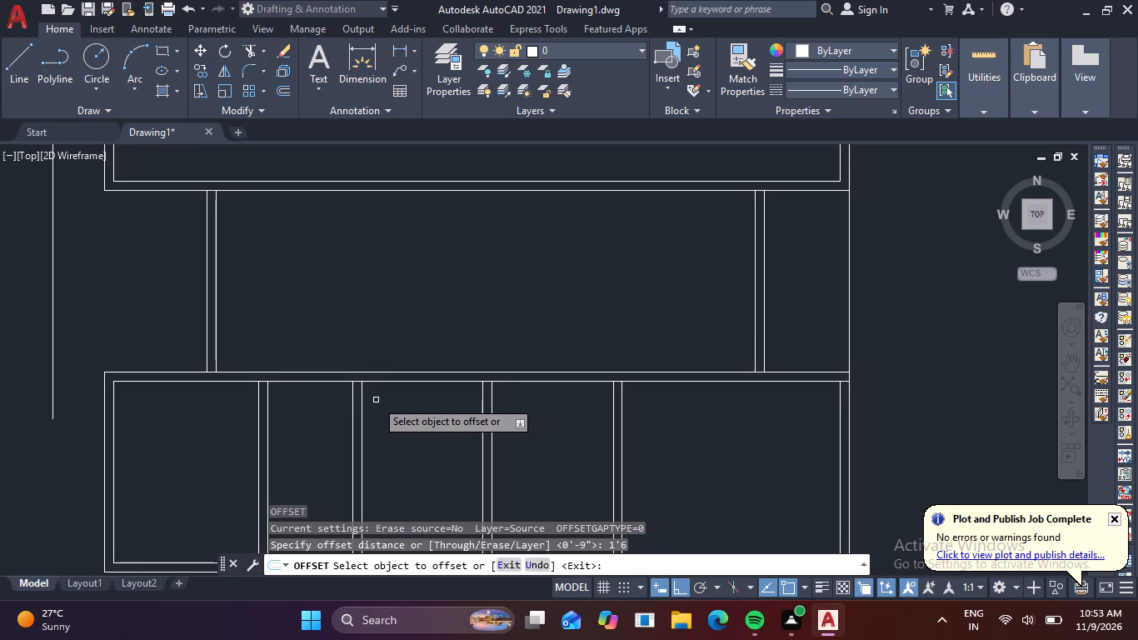
click(415, 370)
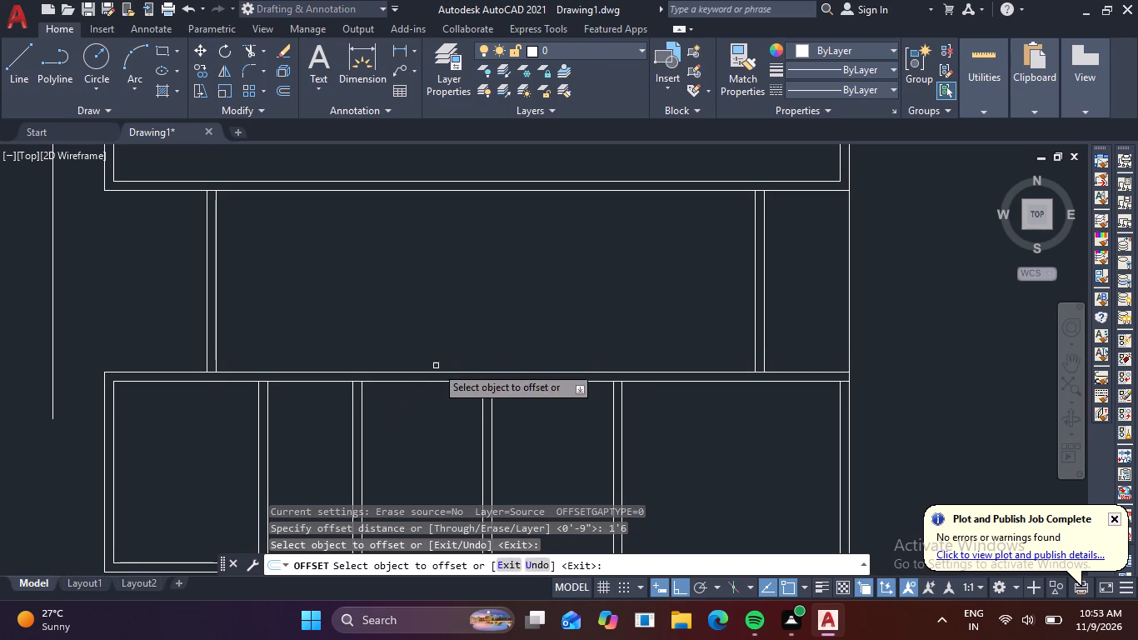
click(451, 372)
click(462, 349)
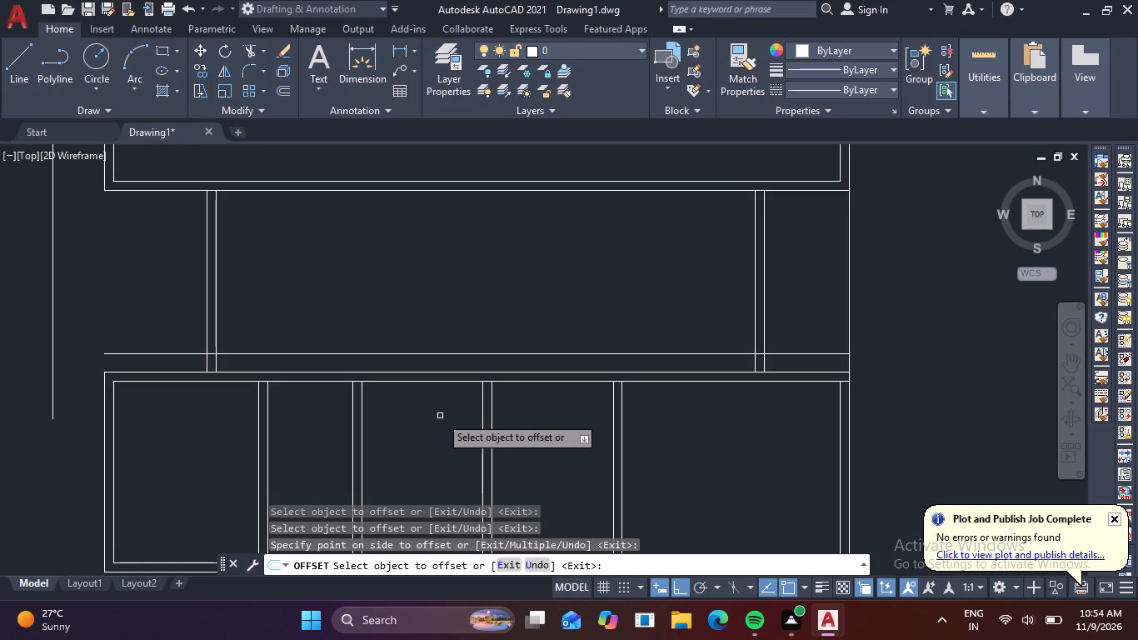
click(441, 355)
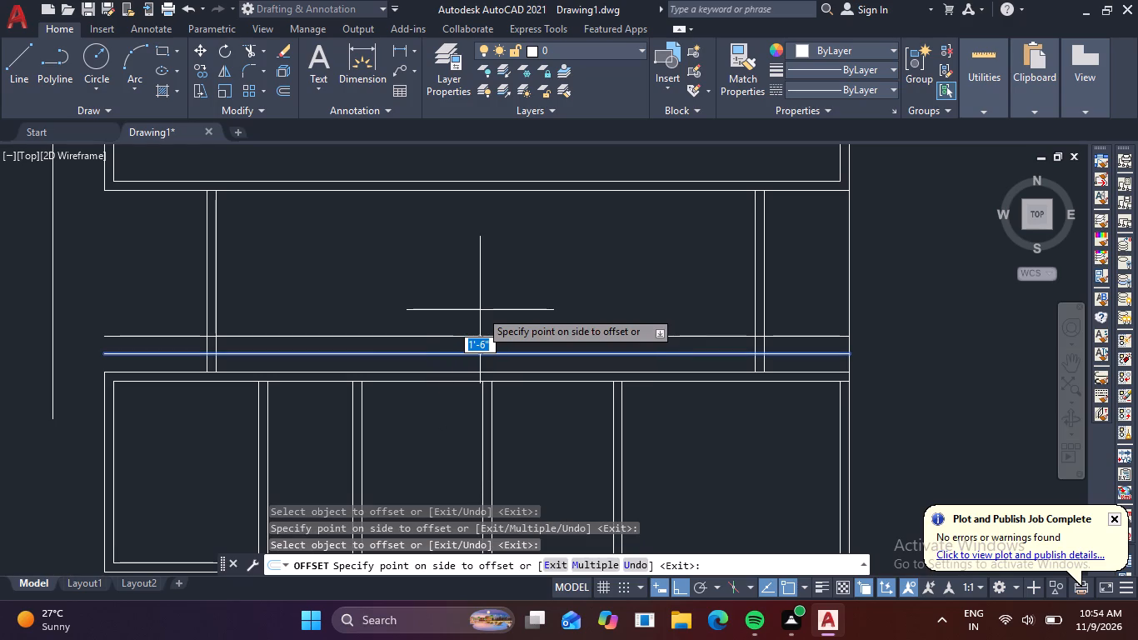
key(9)
key(space)
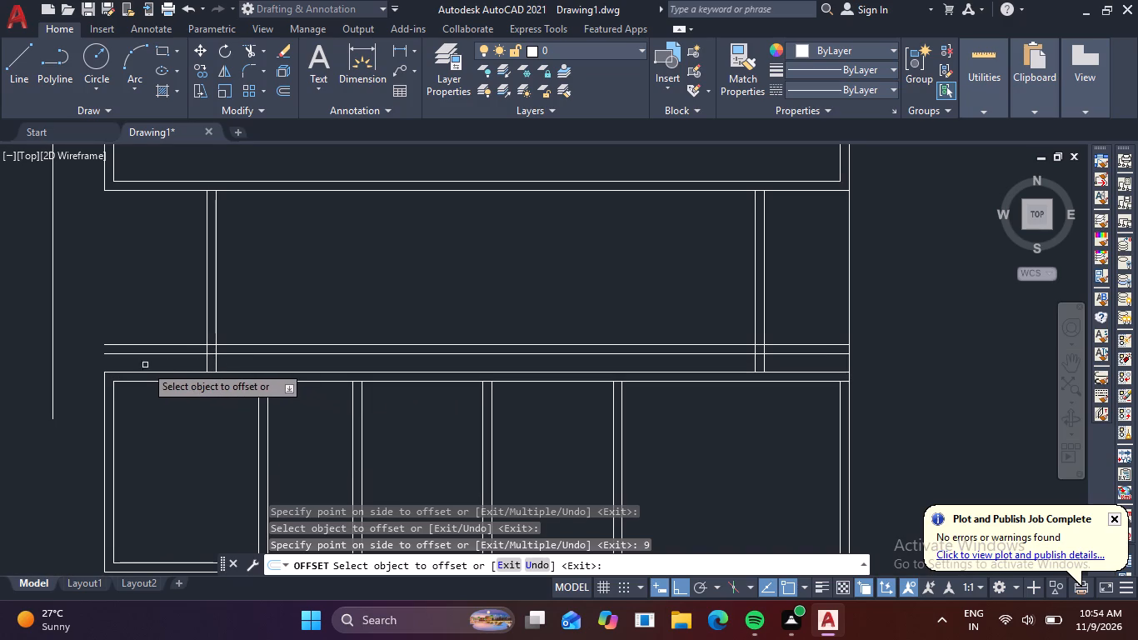
key(Escape)
Fillet the outer and inner lines of the new north wall with the lower strip's west wall lines into a square corner.
text(f)
key(space)
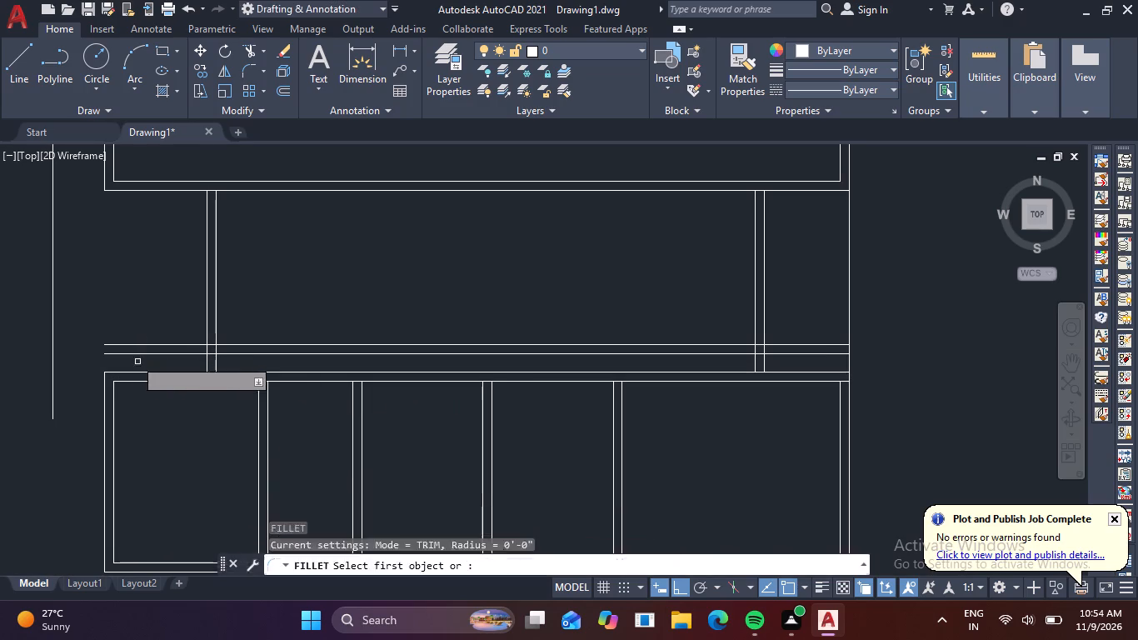
click(126, 343)
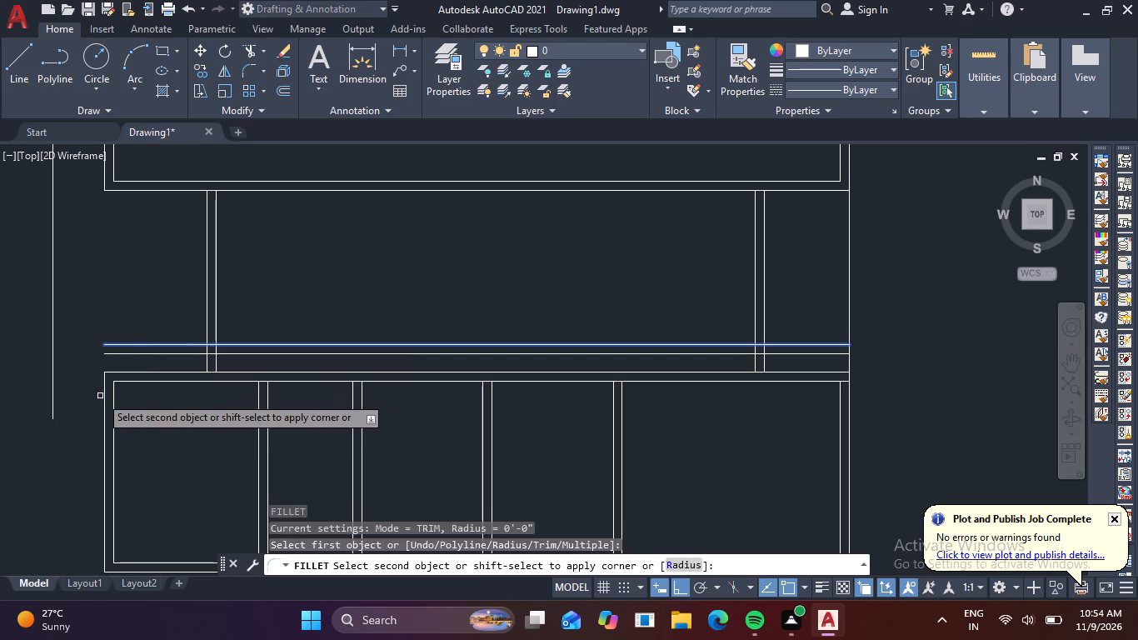
click(104, 398)
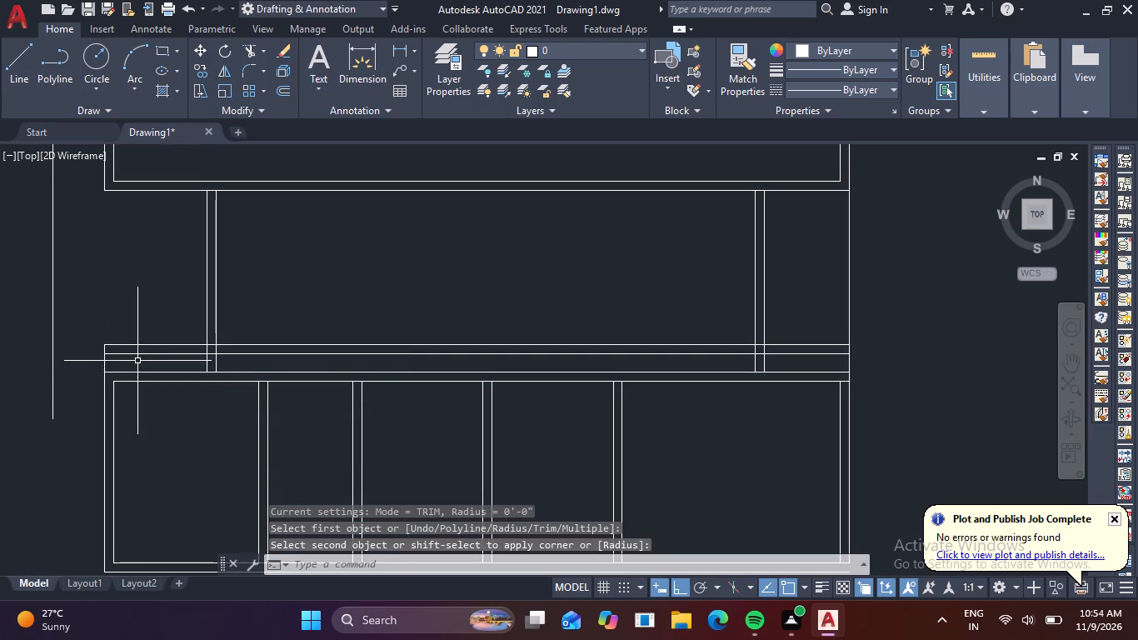
key(space)
click(139, 353)
click(114, 400)
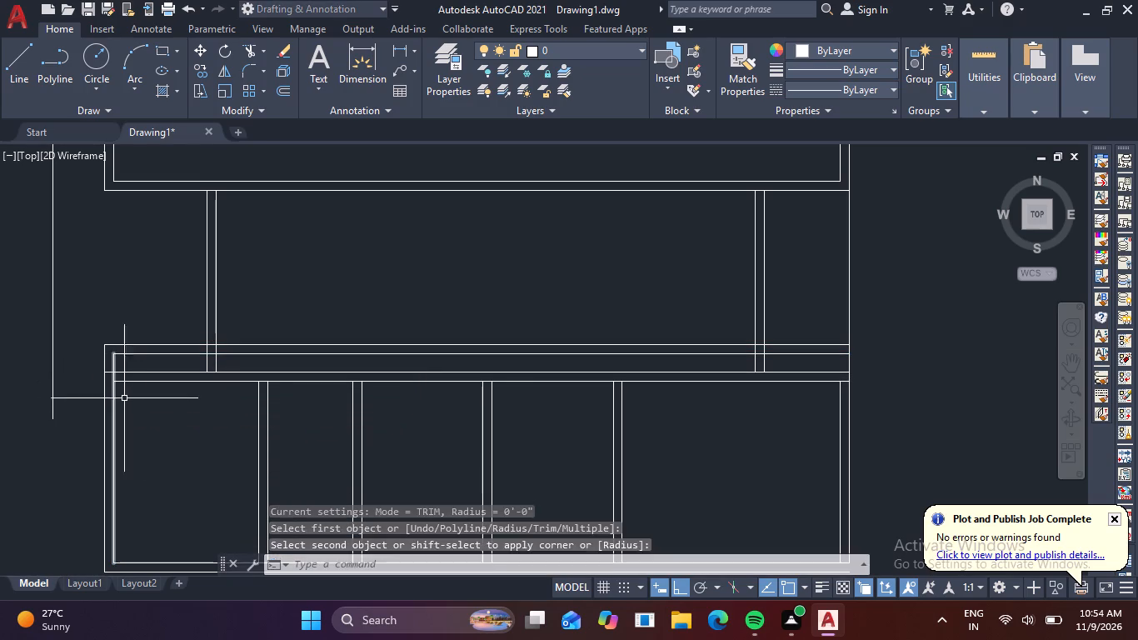
key(space)
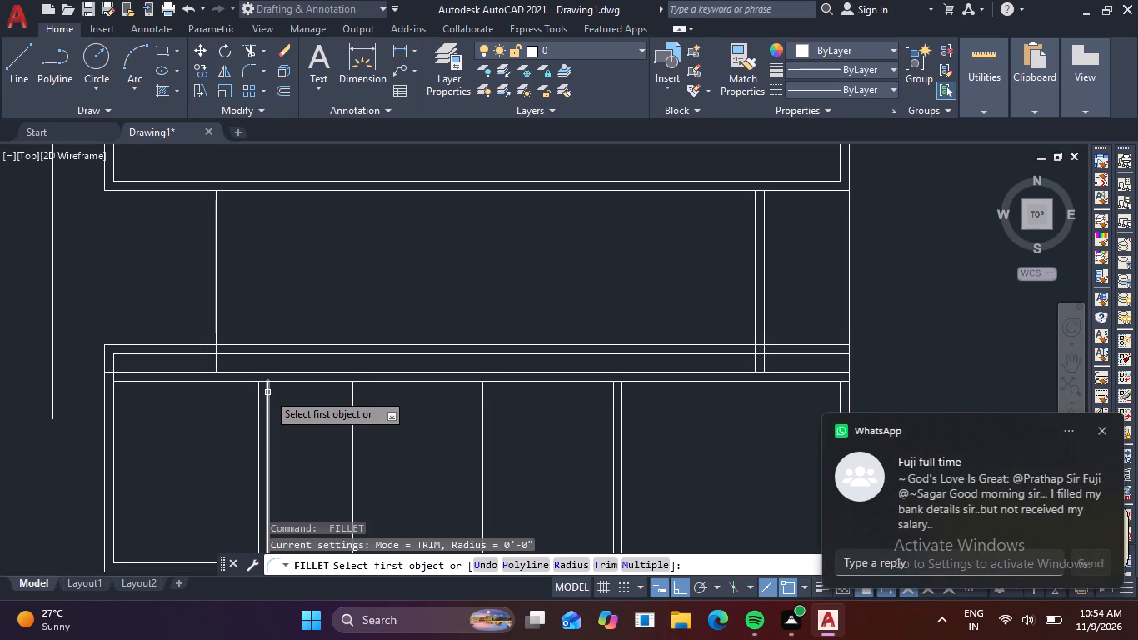
key(Escape)
key(Escape)
key(Escape)
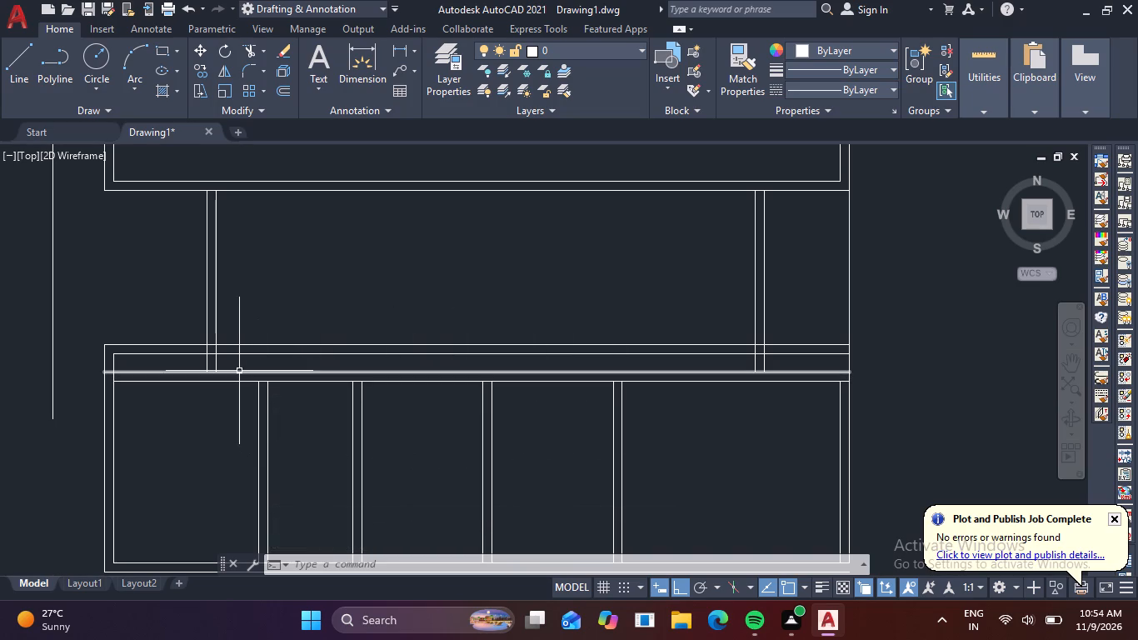
Trim the lower ends of the west cross wall's two lines back to the new north wall's inner line.
text(tr)
key(space)
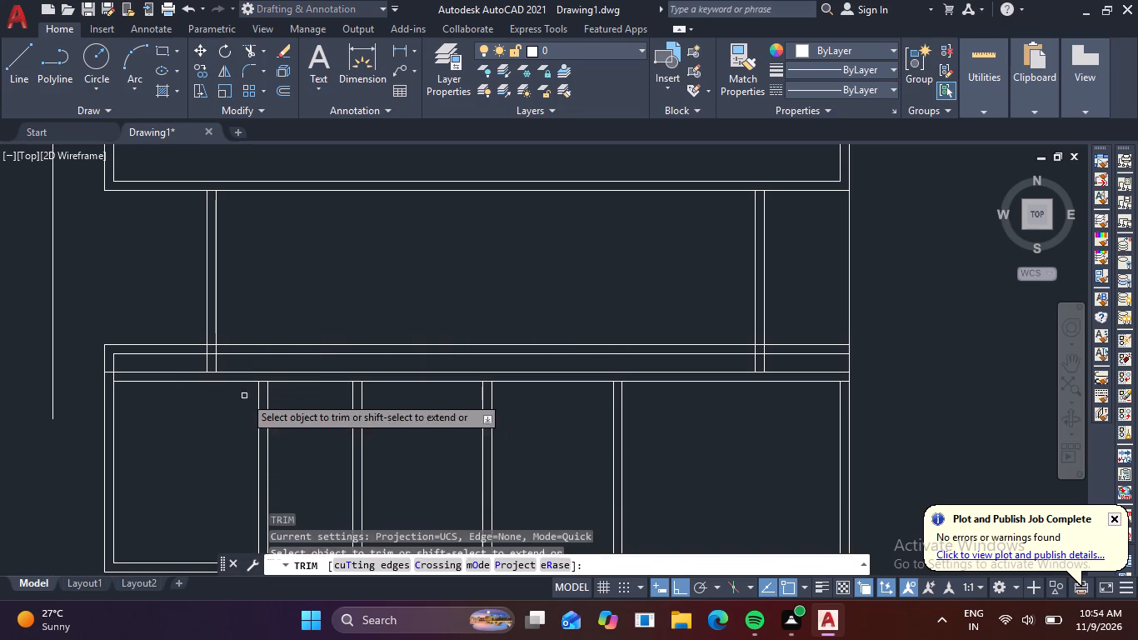
scroll(221, 362, up, 3)
scroll(152, 356, down, 3)
middle_drag(176, 368, 223, 372)
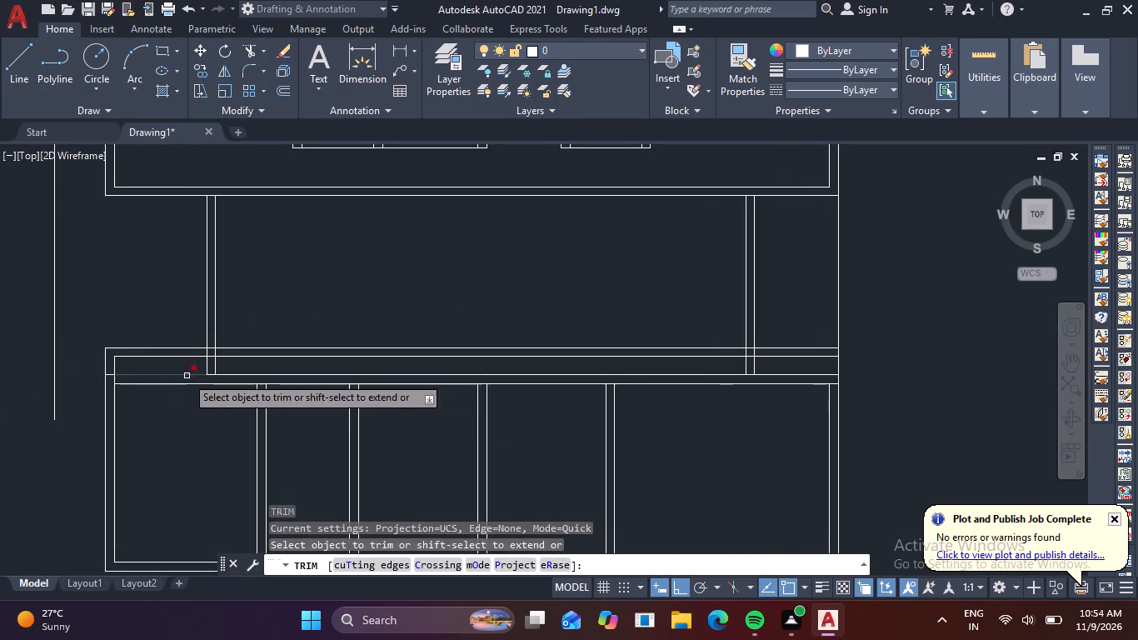
scroll(184, 374, up, 2)
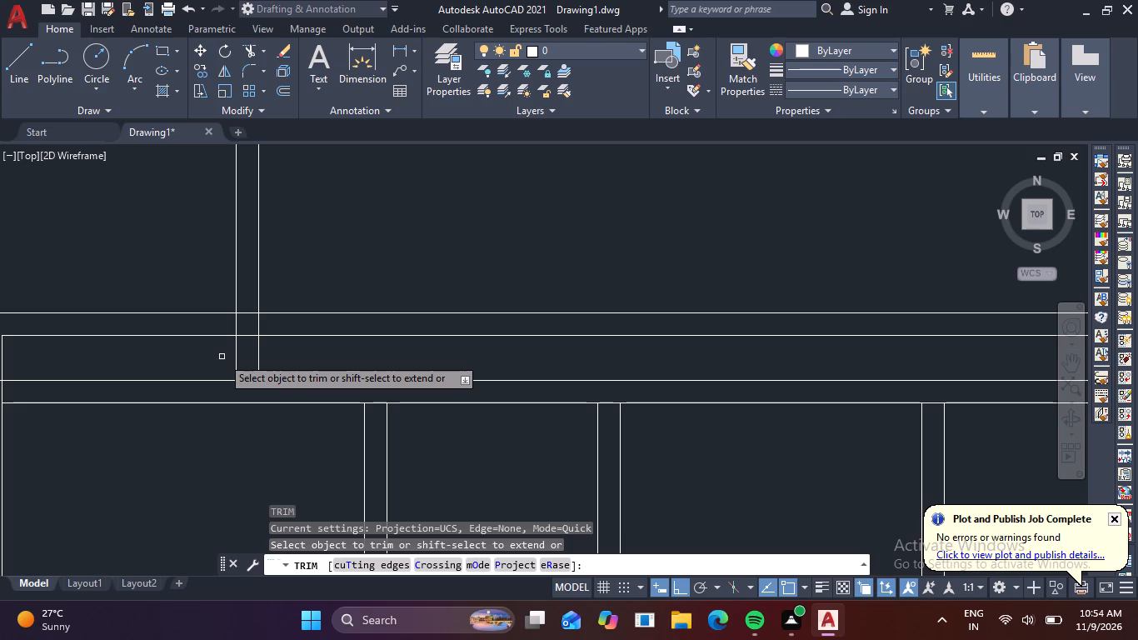
scroll(280, 347, down, 1)
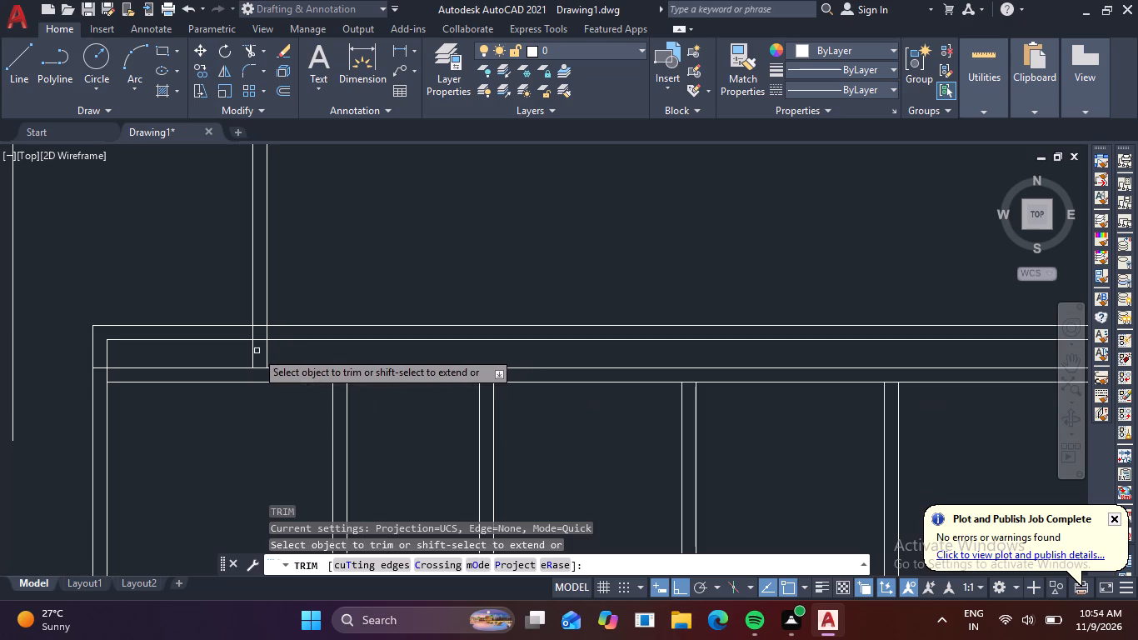
click(237, 353)
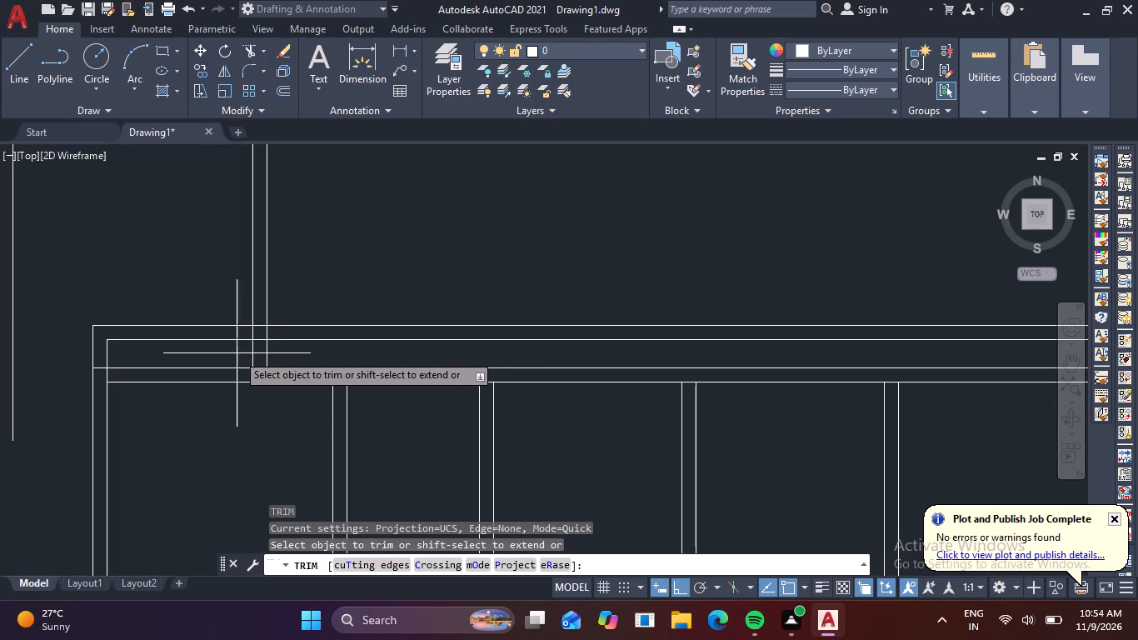
click(294, 352)
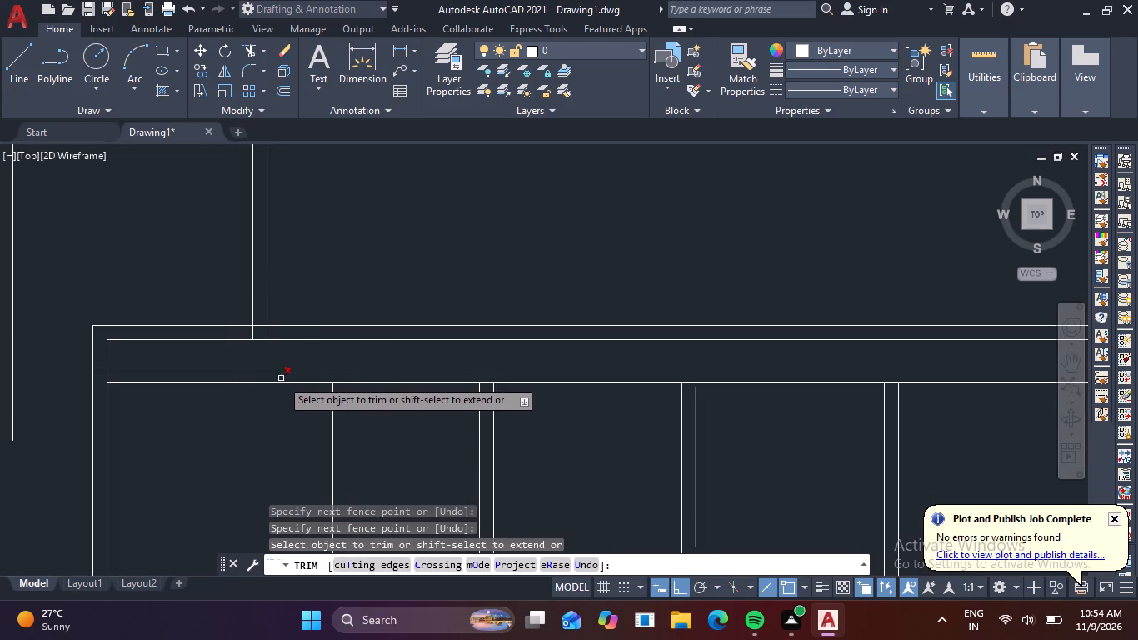
Trim away the old north wall west of the first partition, extending that partition's west line to the new wall's inner line.
shift+click(332, 402)
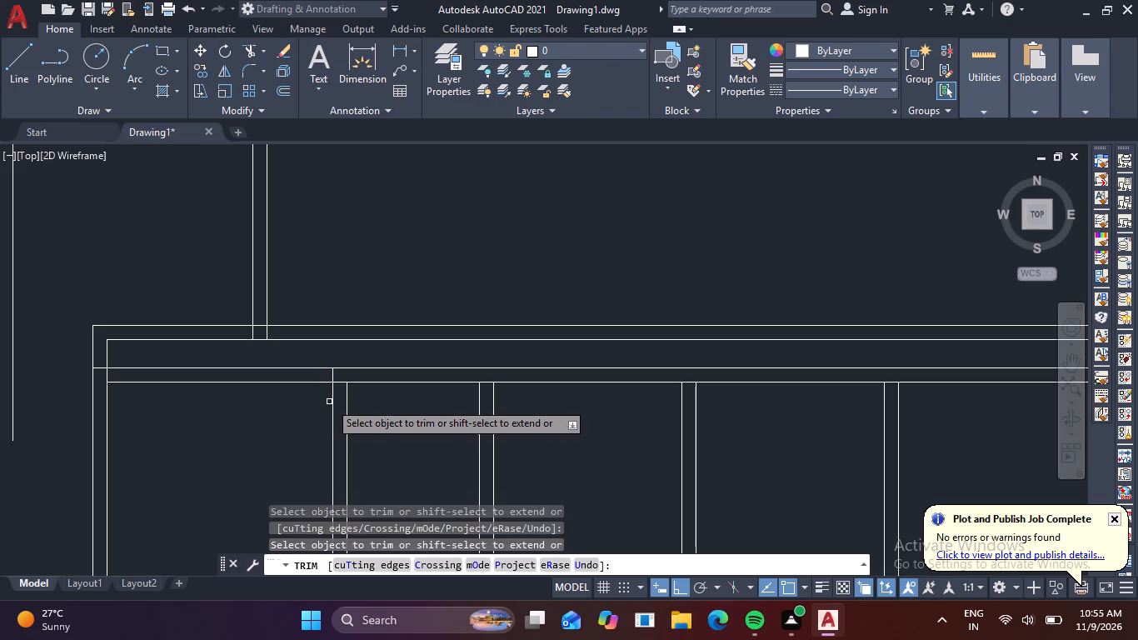
click(99, 370)
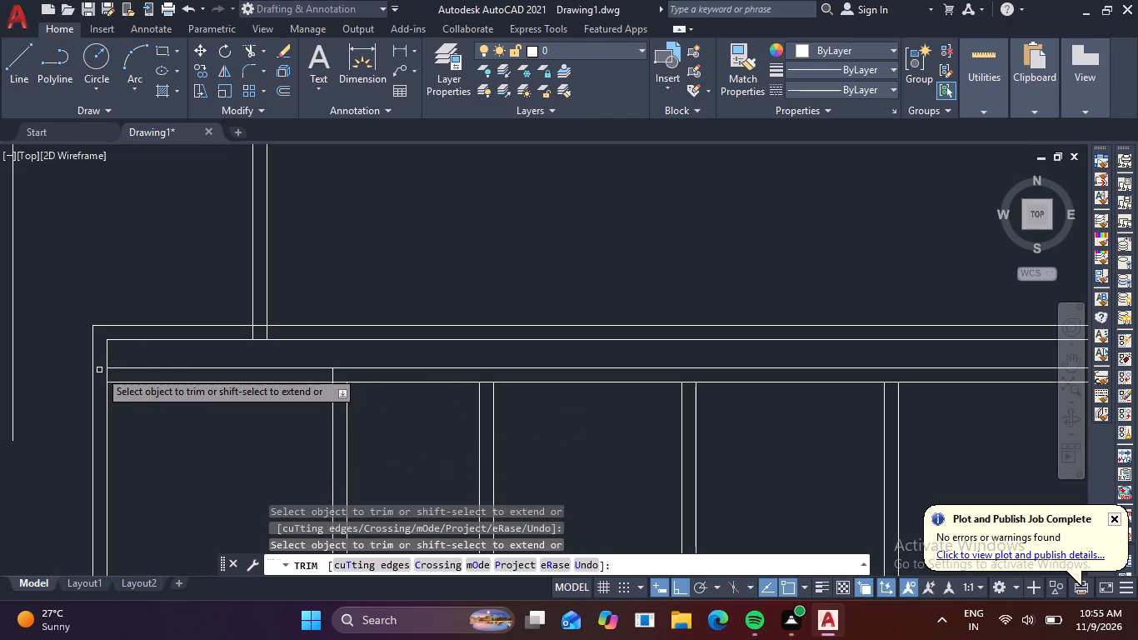
click(227, 354)
click(217, 392)
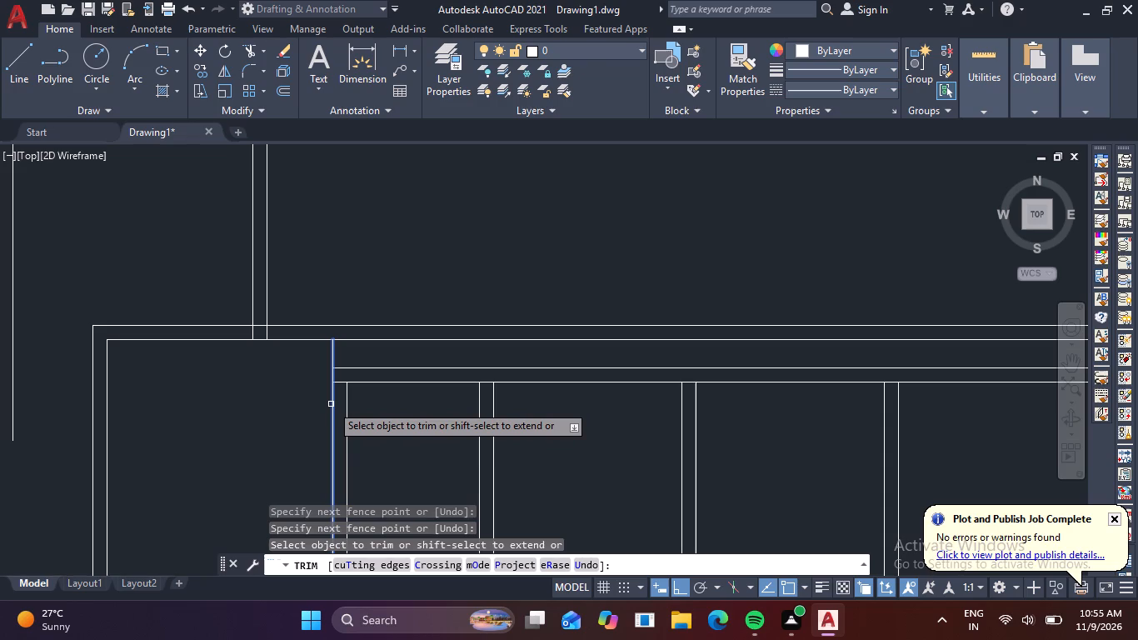
shift+click(331, 404)
Extend both lines of the fourth partition and the first partition's west line to the new north wall's outer line.
scroll(327, 395, down, 1)
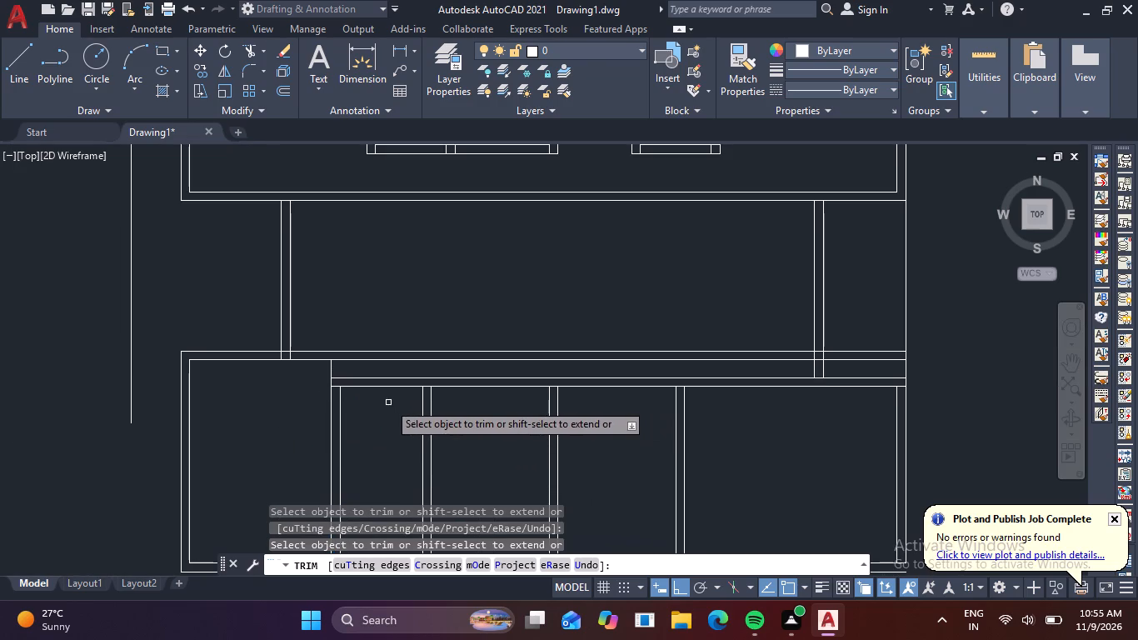
shift+click(684, 405)
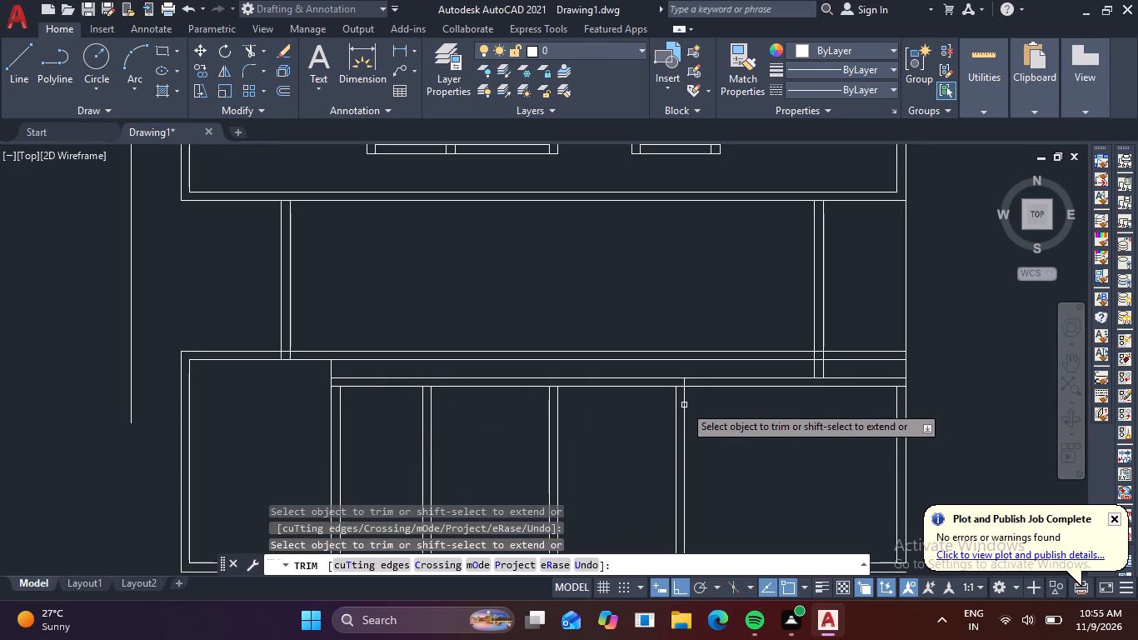
shift+click(685, 405)
shift+click(673, 411)
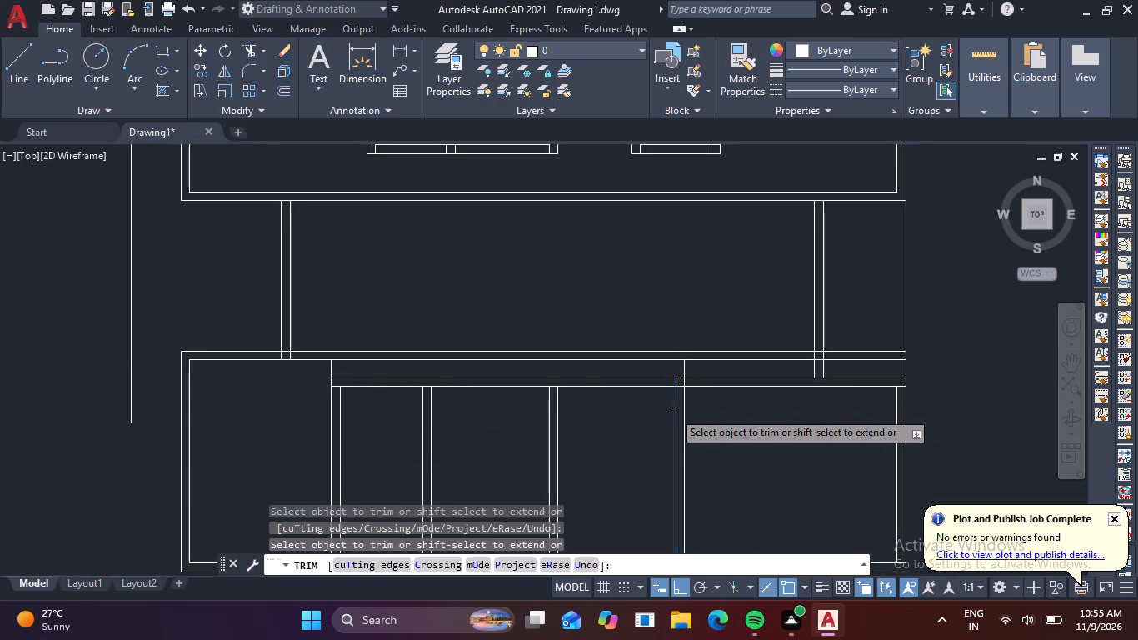
shift+click(676, 411)
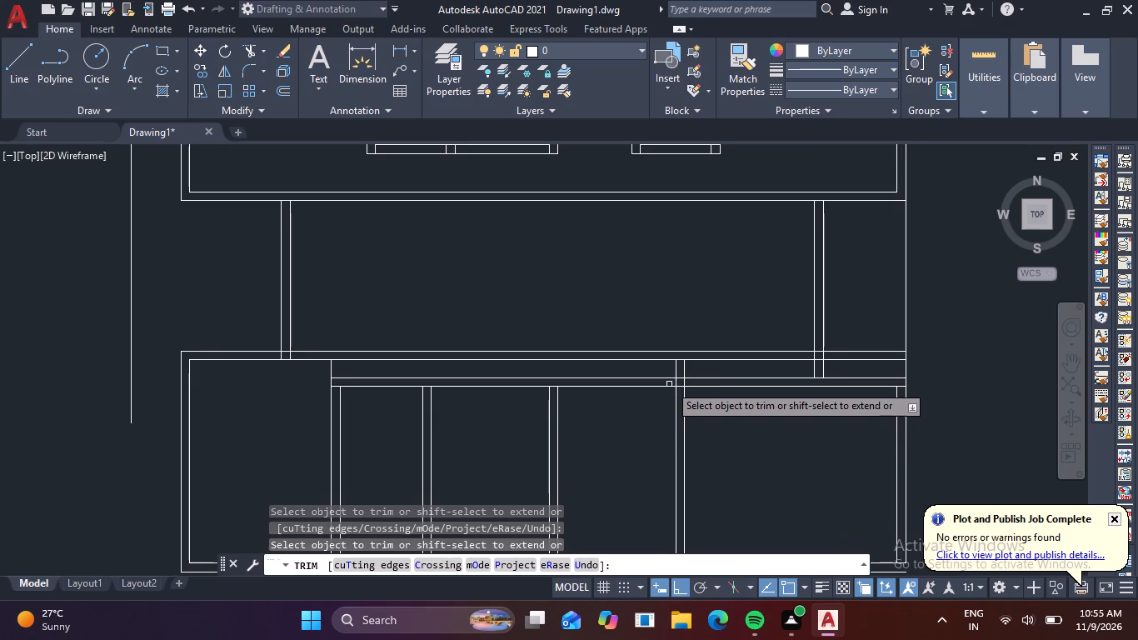
shift+click(684, 375)
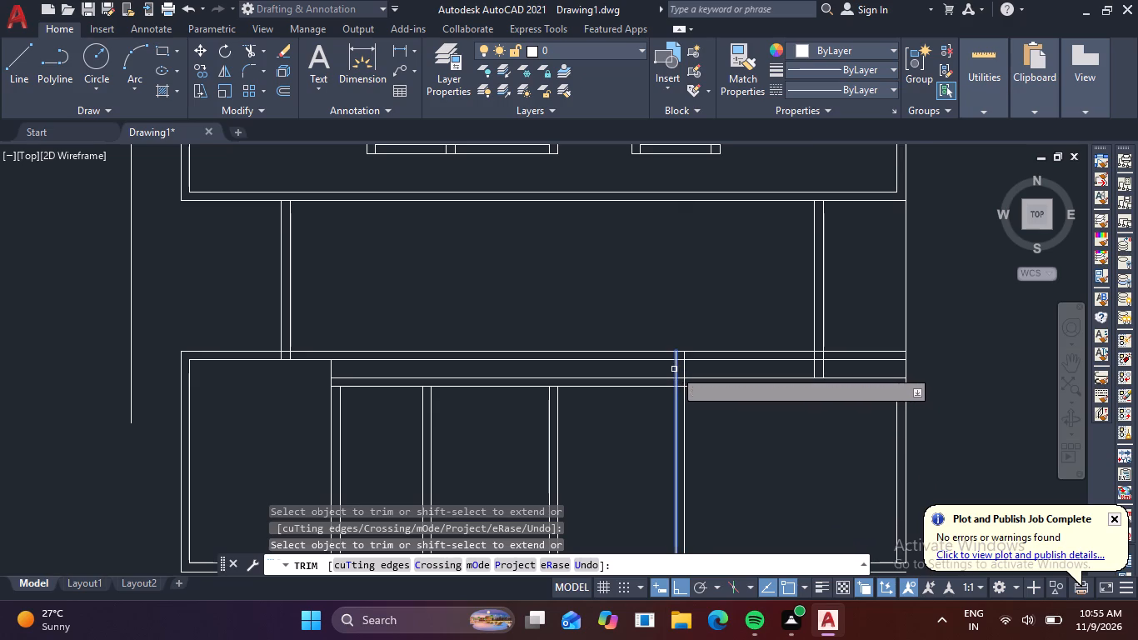
shift+click(675, 369)
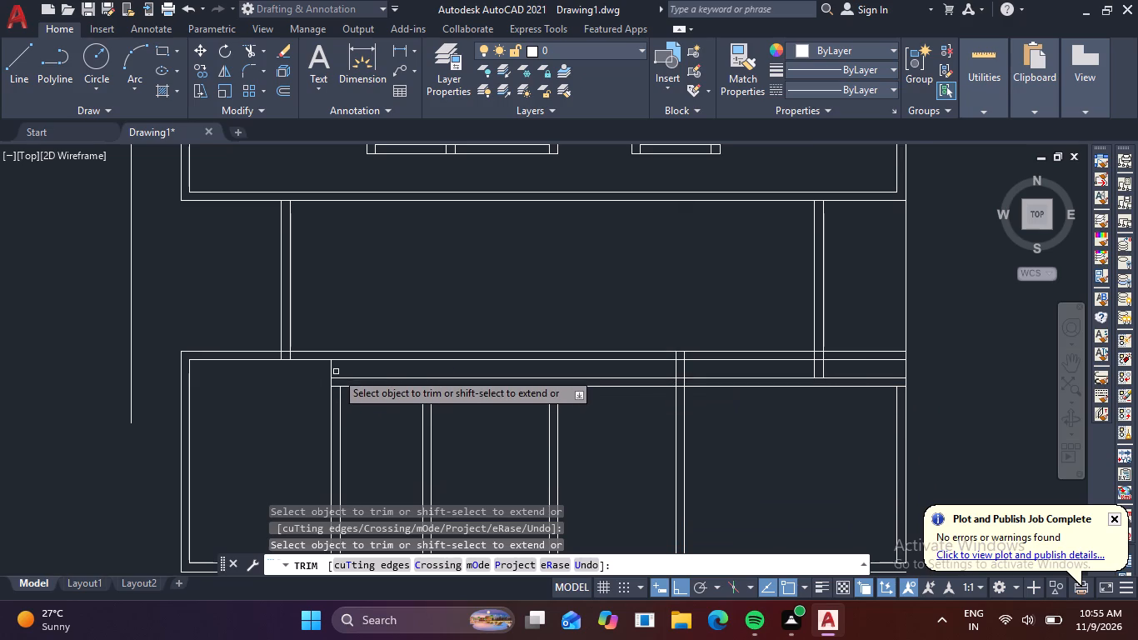
shift+click(332, 369)
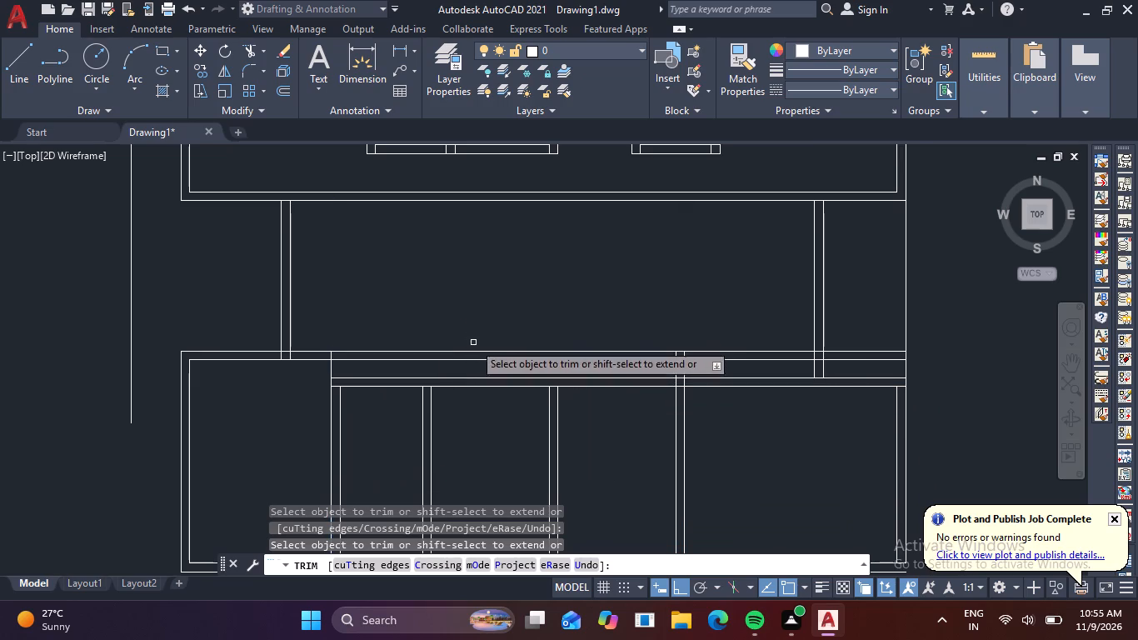
Trim the new north wall out between the first and fourth partitions, and trim the overlapping lines at the fourth partition's corner.
click(480, 330)
click(473, 364)
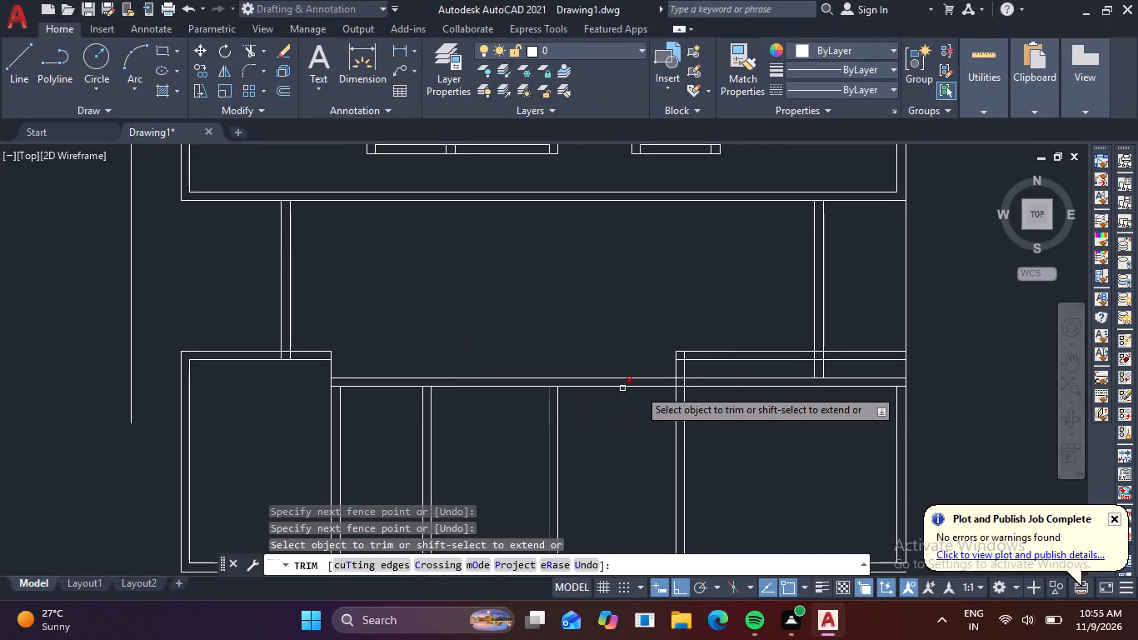
scroll(688, 365, up, 2)
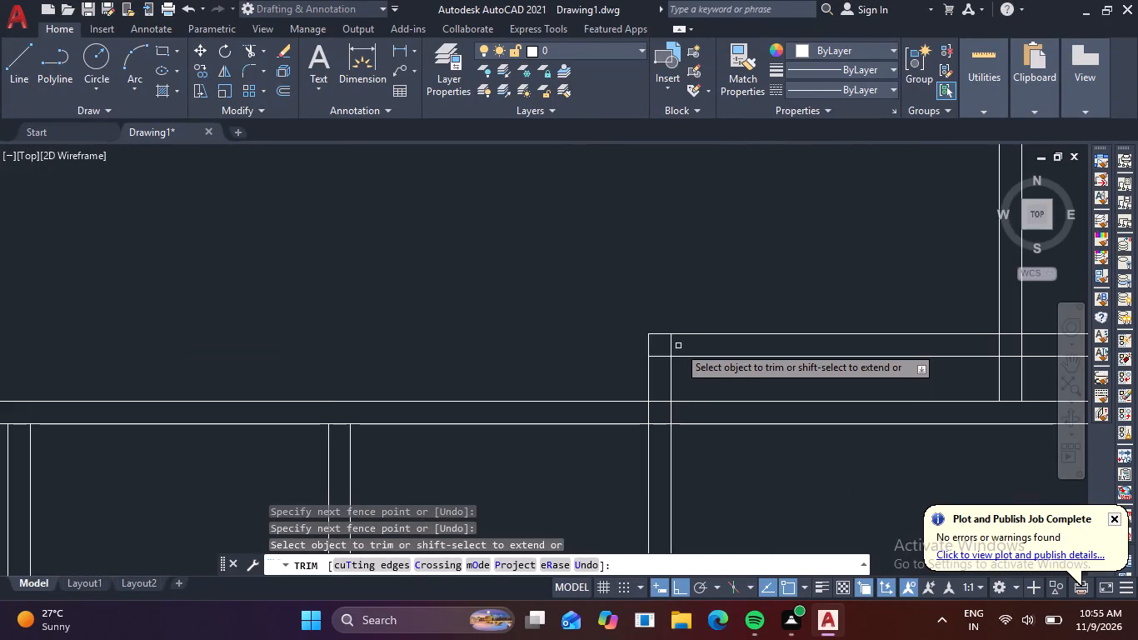
scroll(677, 346, up, 2)
click(671, 337)
click(628, 377)
scroll(654, 375, down, 4)
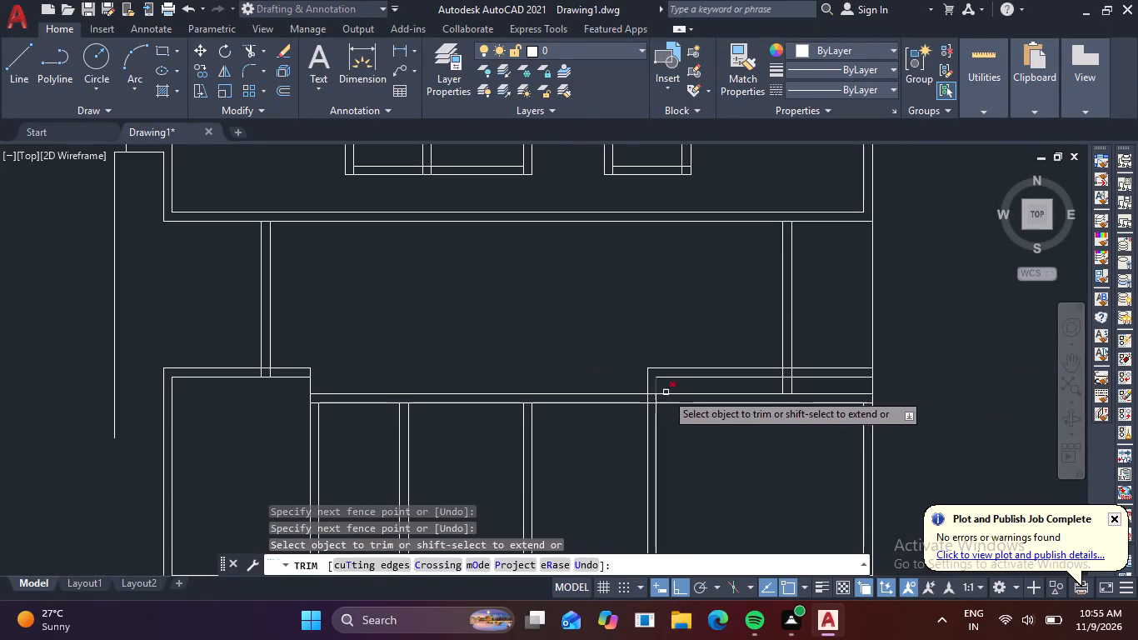
Trim away the old north wall lines east of the fourth partition and the east cross wall's ends below the new wall.
click(729, 388)
click(733, 418)
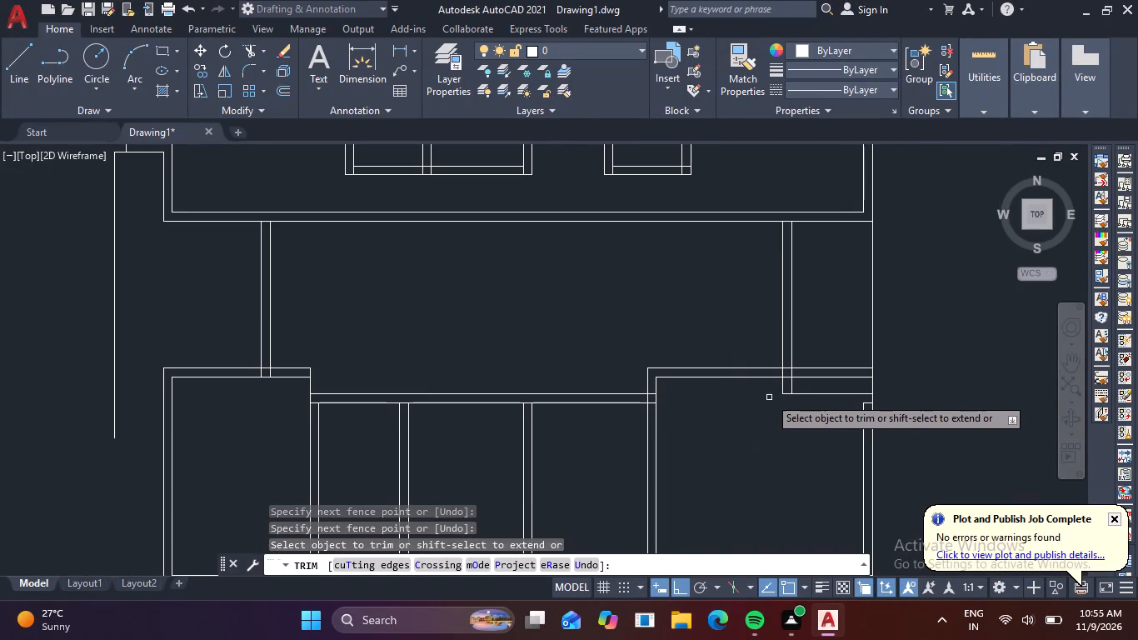
click(805, 392)
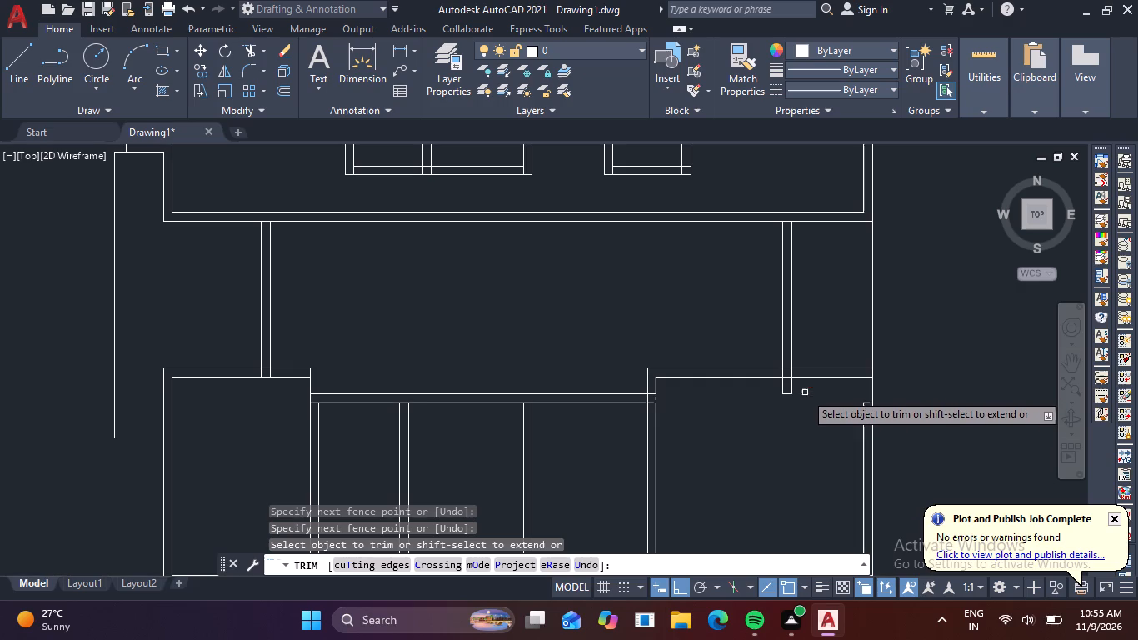
click(800, 390)
click(761, 392)
click(785, 392)
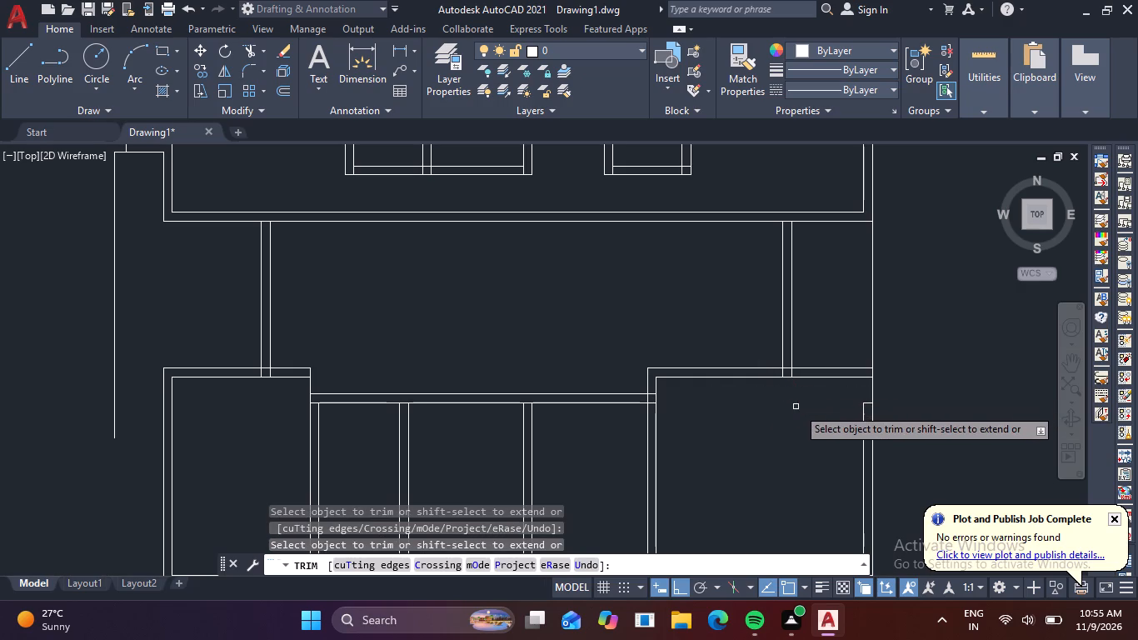
Extend the lower strip's east wall inner line to the new north wall and trim the old wall's leftover stub there.
scroll(798, 424, down, 2)
scroll(851, 427, up, 3)
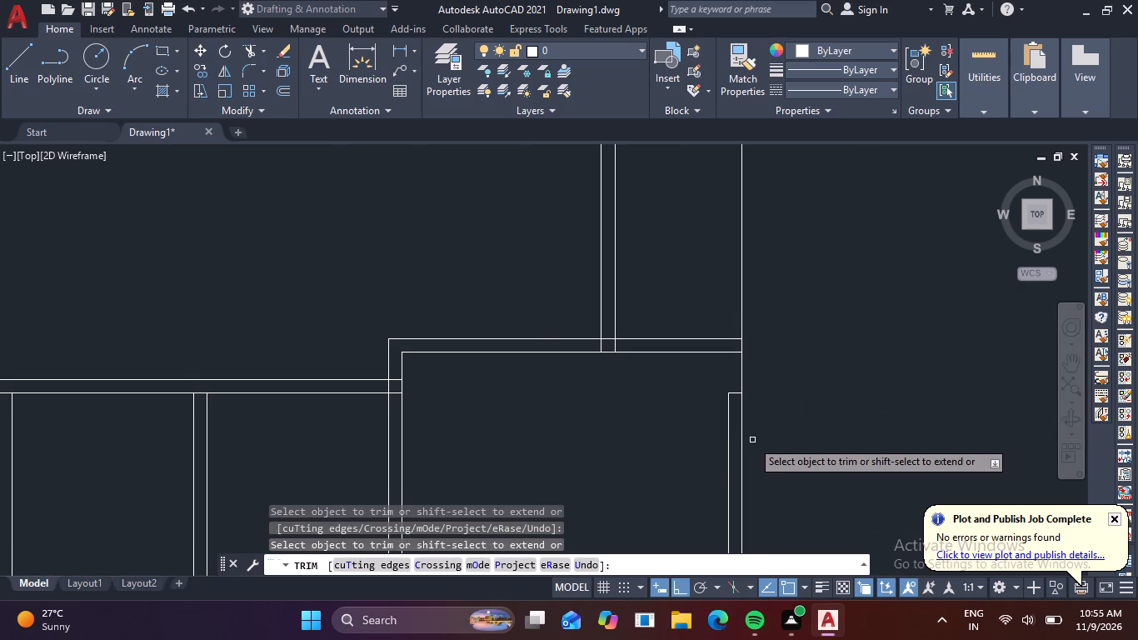
shift+click(728, 427)
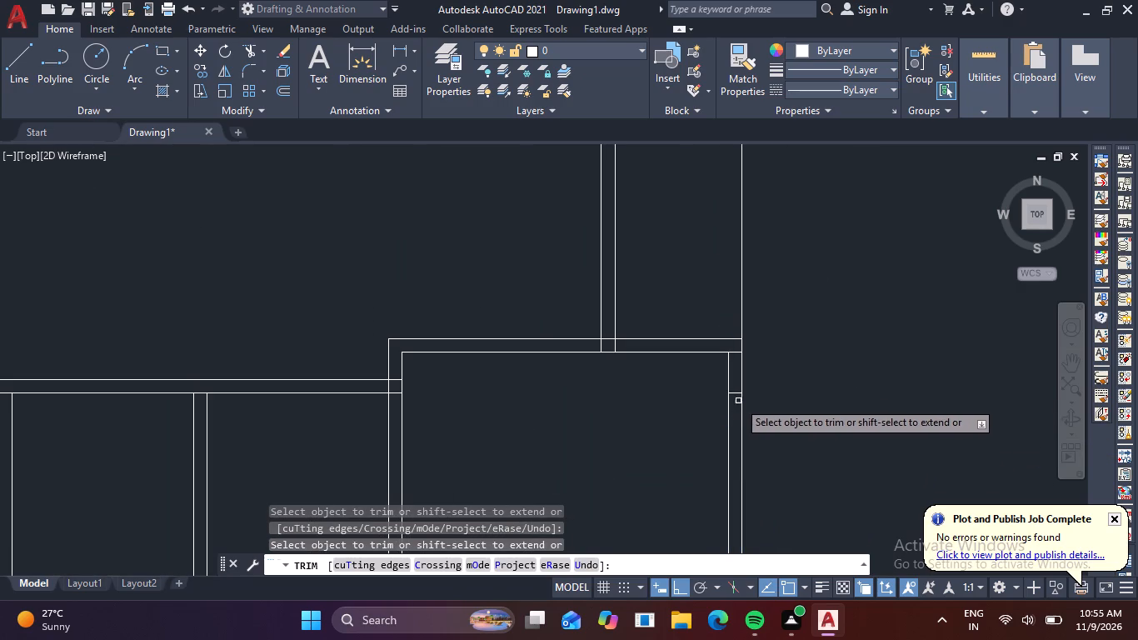
click(735, 393)
Fillet the first partition's east line with the outer line of the western room's north wall into a square corner.
scroll(632, 411, down, 3)
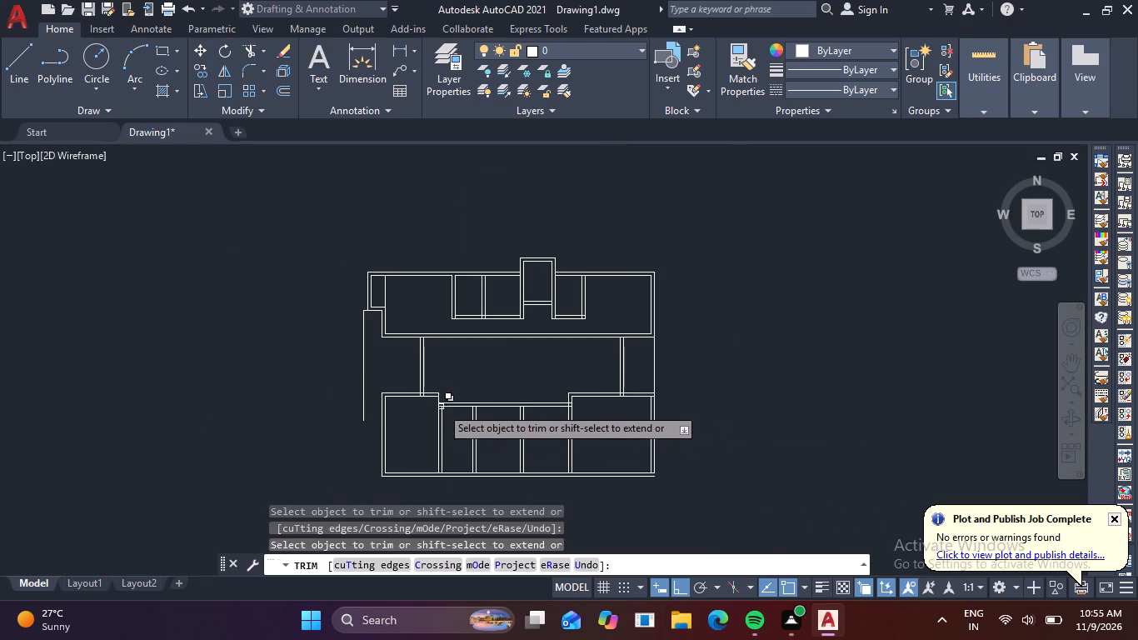
scroll(432, 402, up, 4)
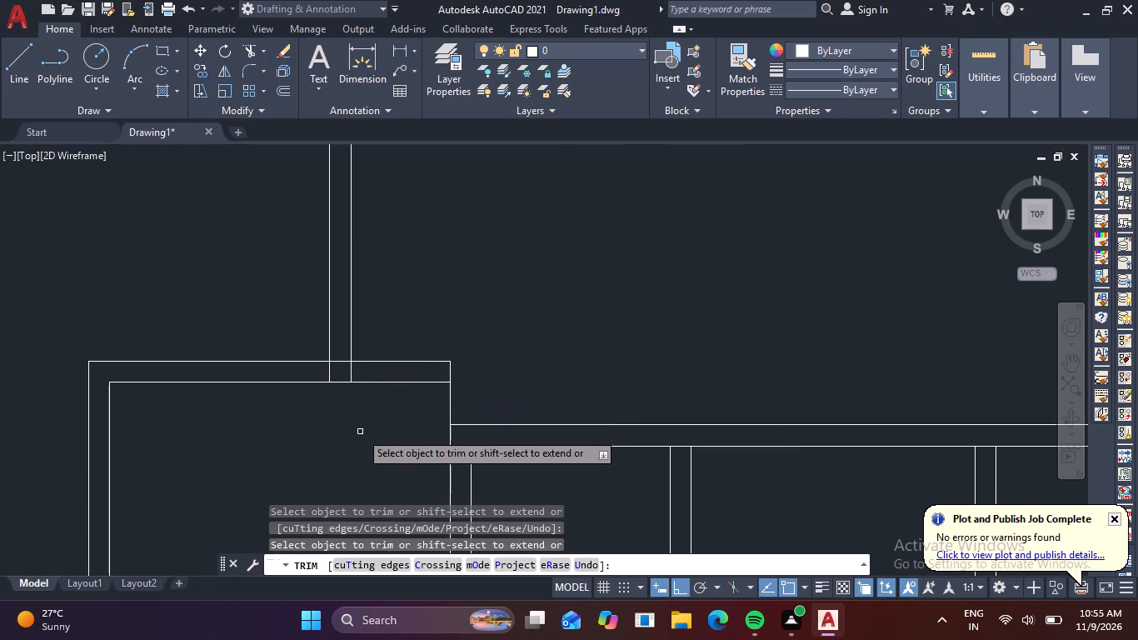
scroll(371, 418, down, 2)
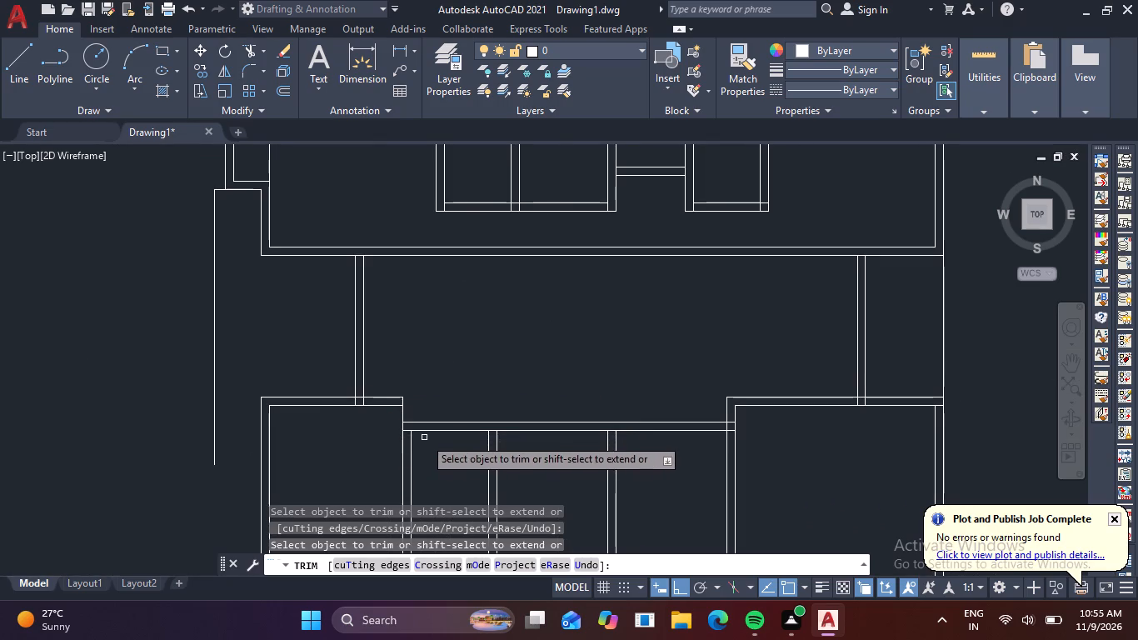
scroll(477, 418, up, 1)
scroll(448, 467, down, 1)
middle_drag(444, 432, 446, 312)
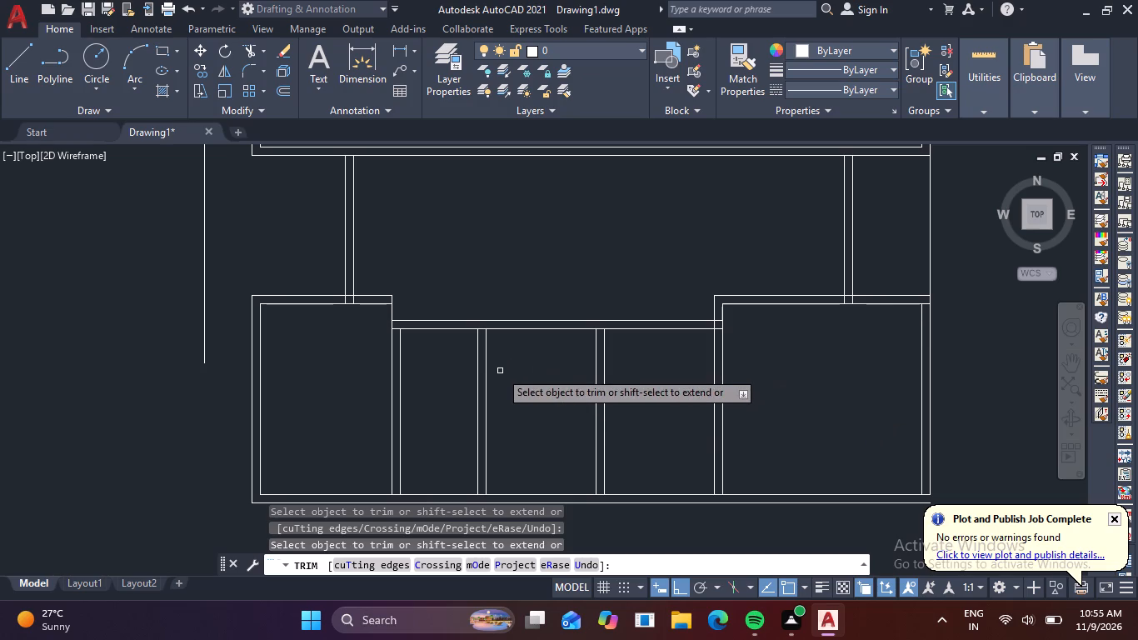
scroll(487, 317, up, 1)
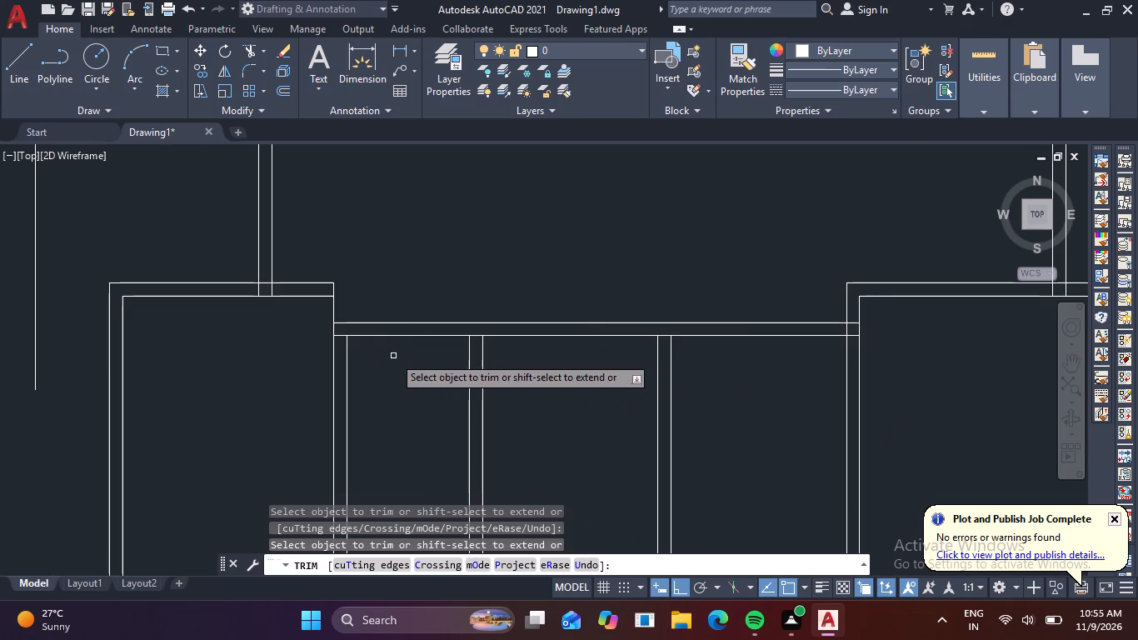
scroll(358, 352, up, 2)
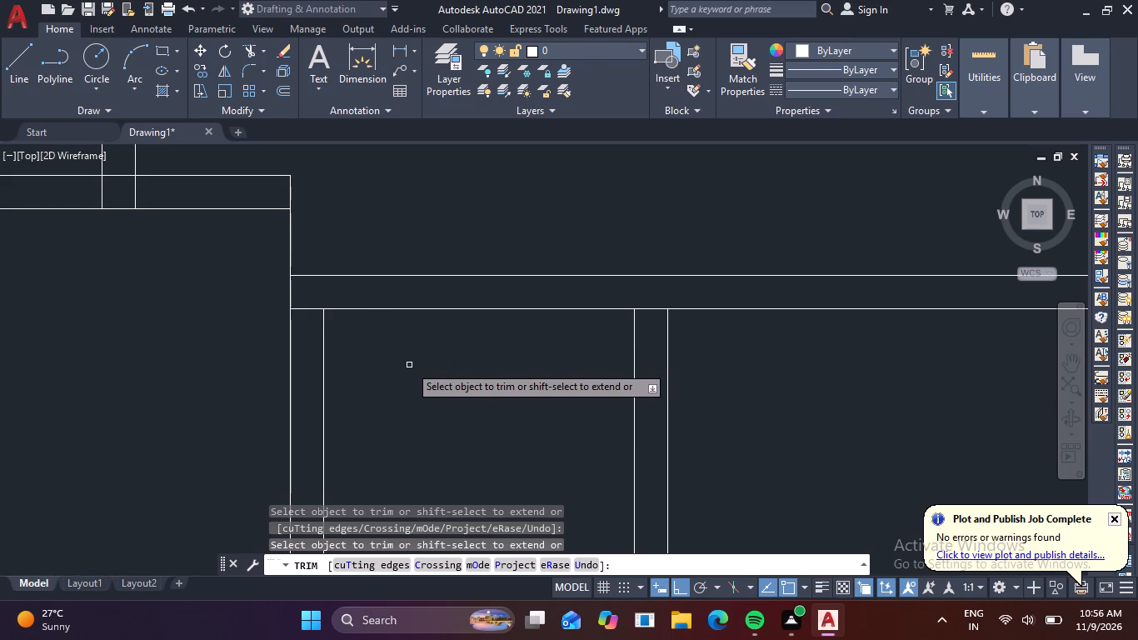
scroll(393, 371, down, 1)
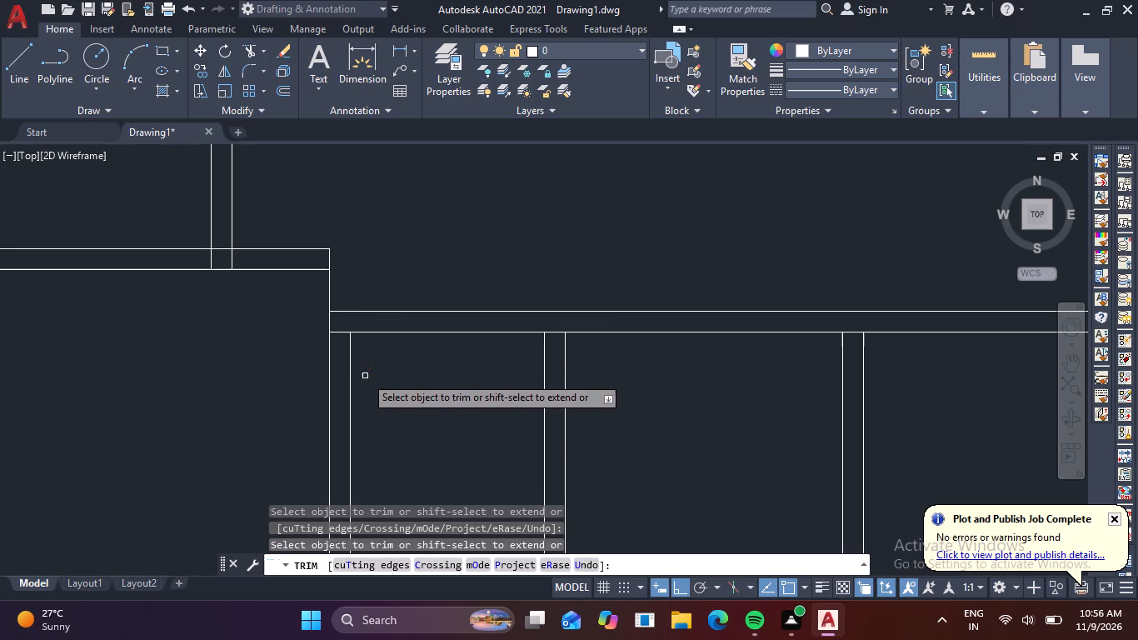
key(Escape)
key(f)
key(space)
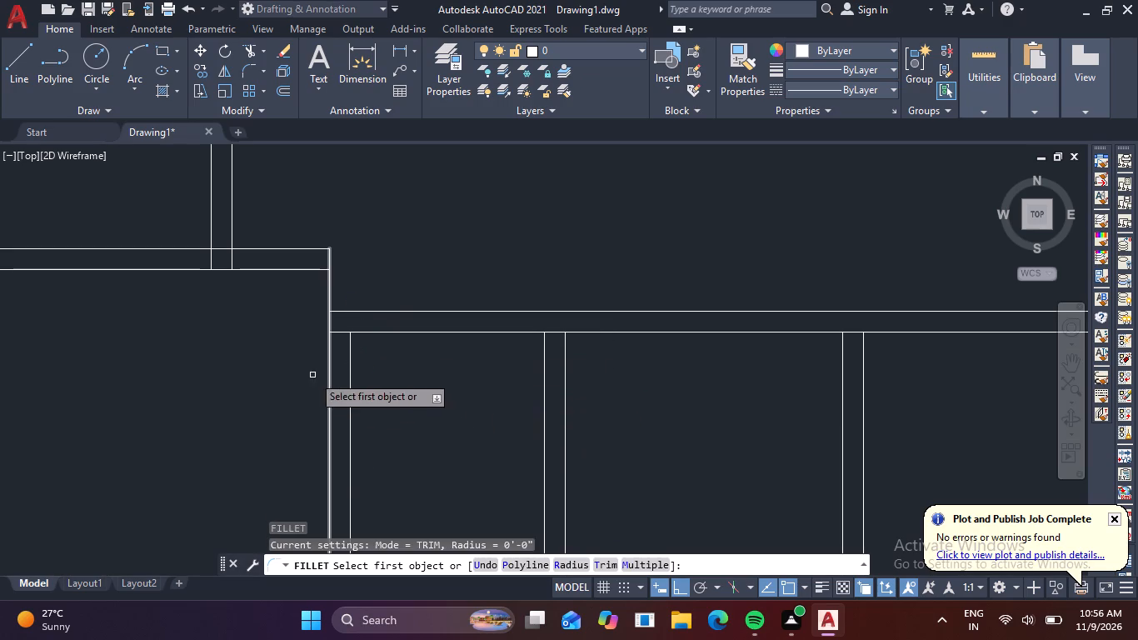
click(352, 357)
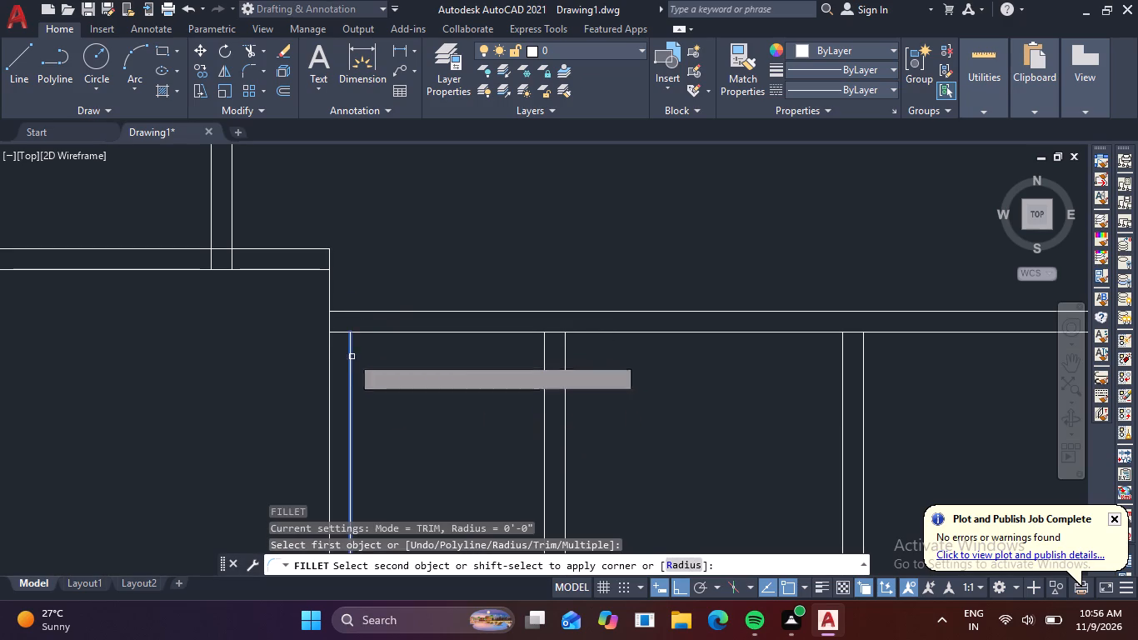
click(314, 248)
scroll(405, 315, down, 3)
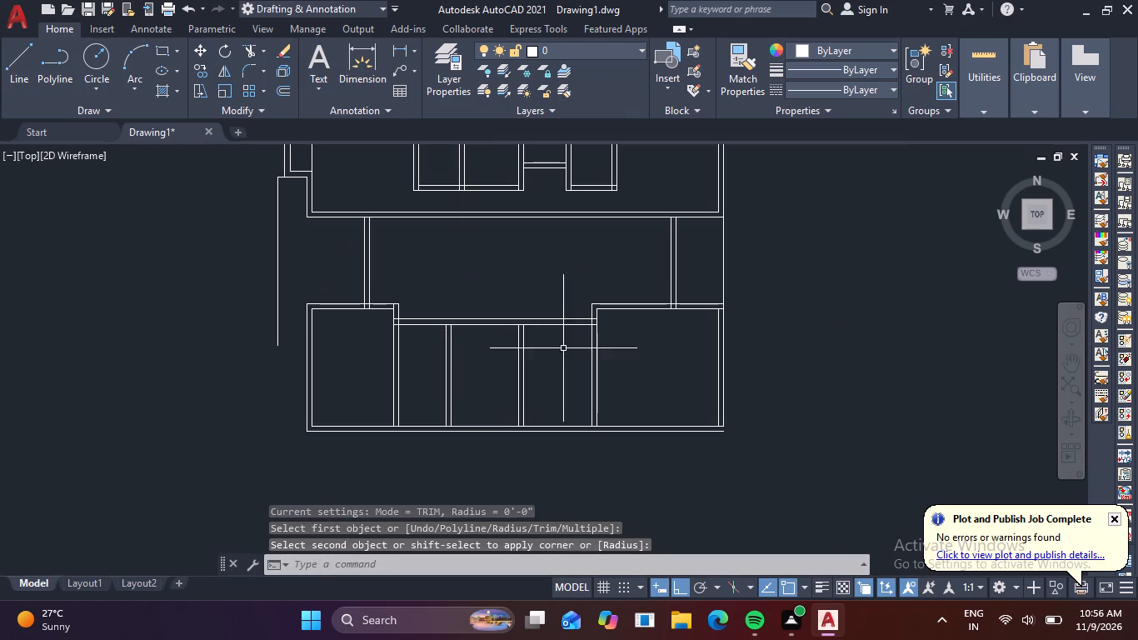
key(Escape)
key(Escape)
scroll(387, 325, up, 3)
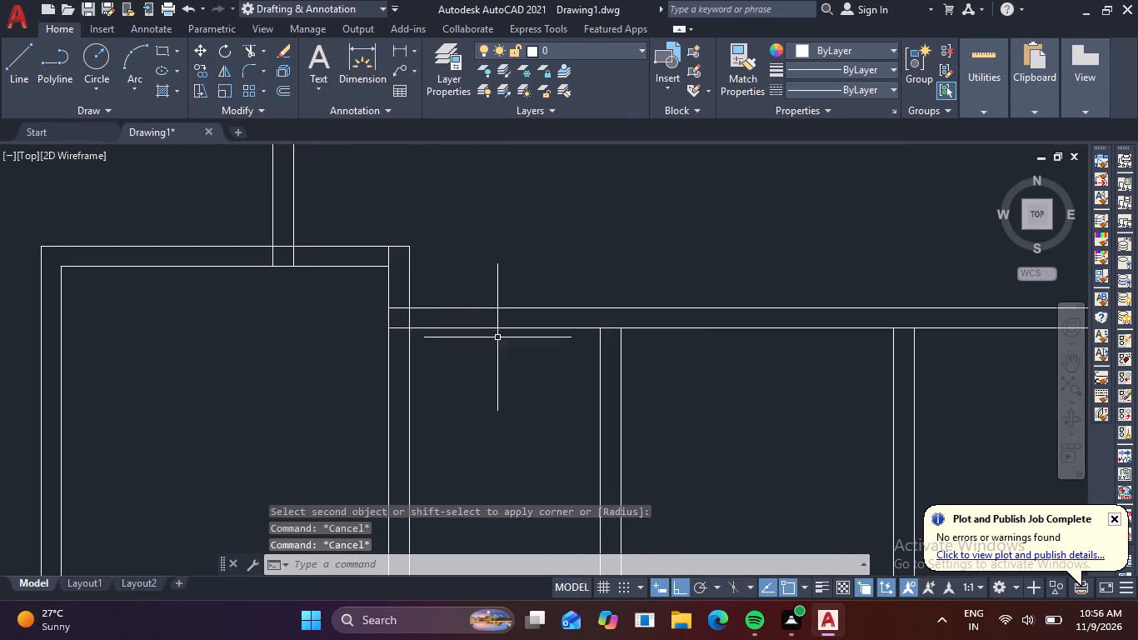
Trim the middle rooms' north wall inner line out across the tops of the second and third partitions.
key(t)
key(r)
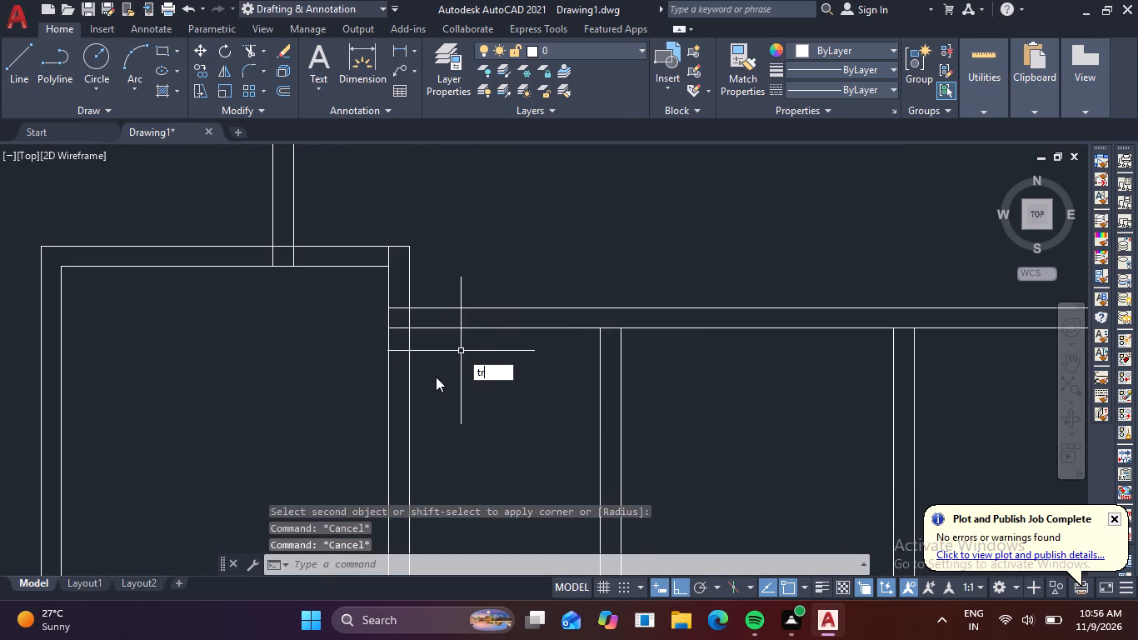
key(space)
scroll(405, 327, up, 2)
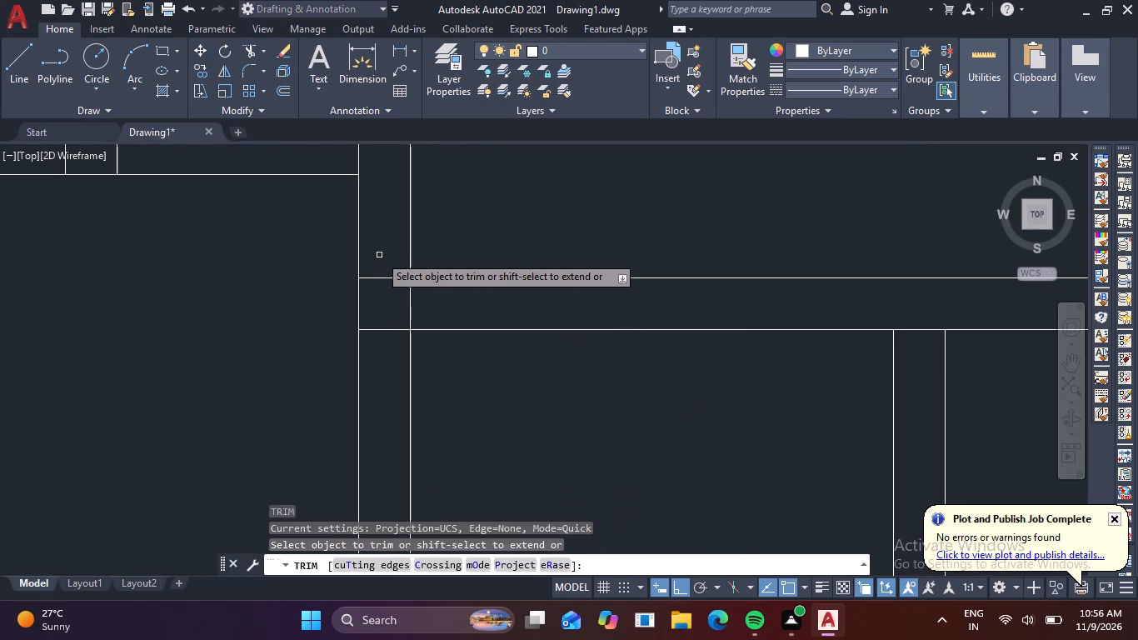
scroll(468, 315, down, 4)
scroll(547, 322, up, 3)
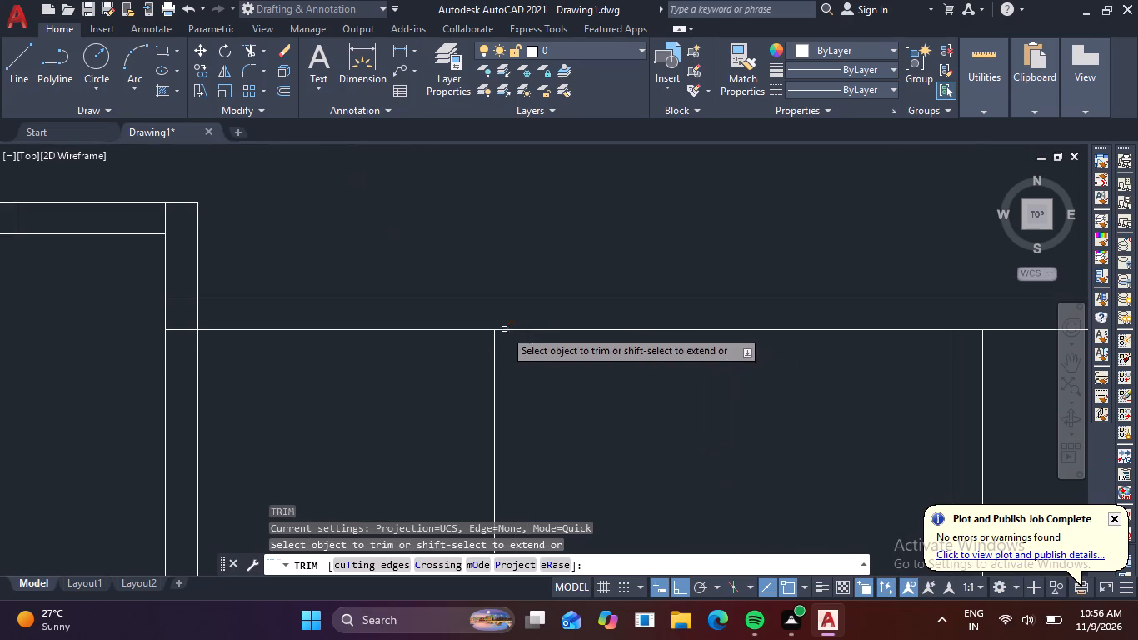
click(512, 332)
scroll(602, 353, down, 2)
scroll(746, 348, up, 1)
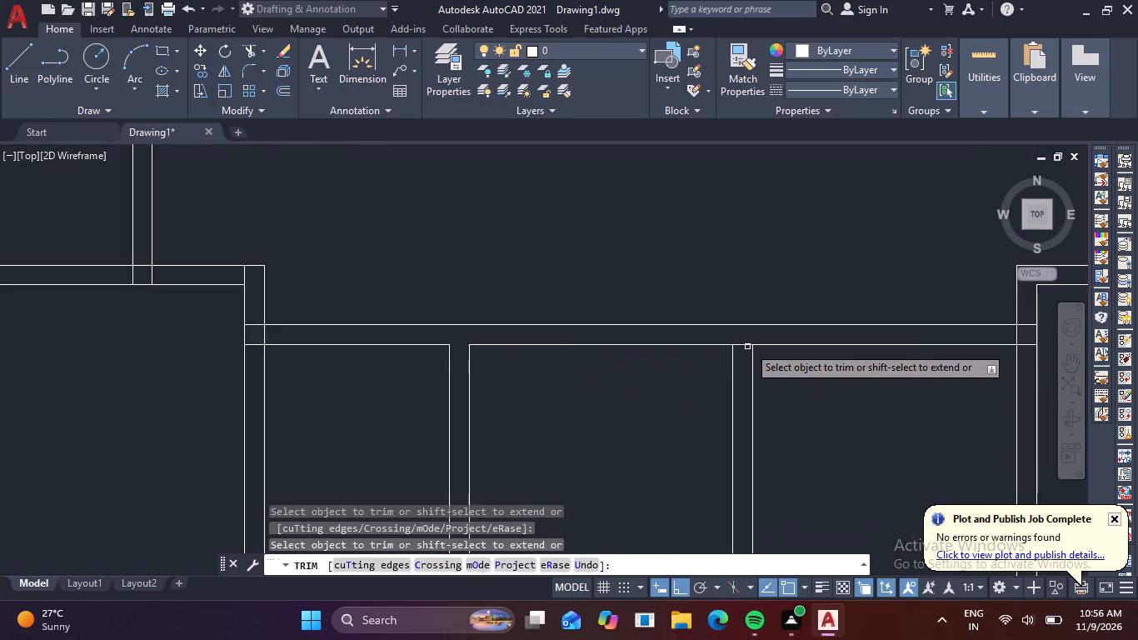
scroll(750, 346, up, 1)
click(739, 345)
Trim the same inner line's ends out of the fourth and first partitions.
scroll(737, 400, down, 3)
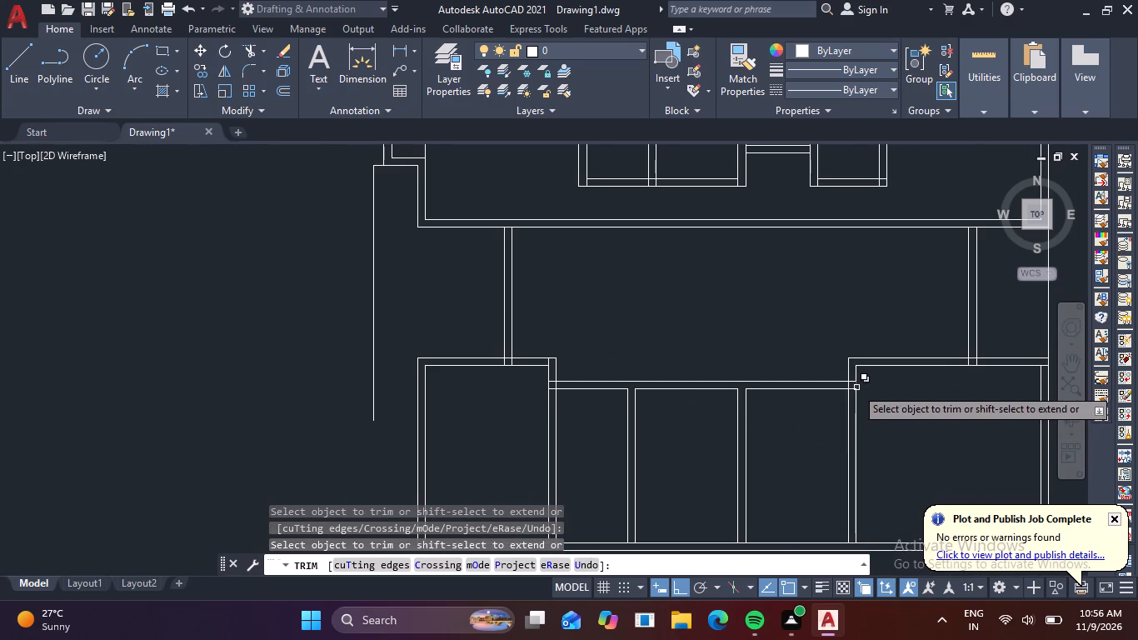
scroll(851, 387, up, 2)
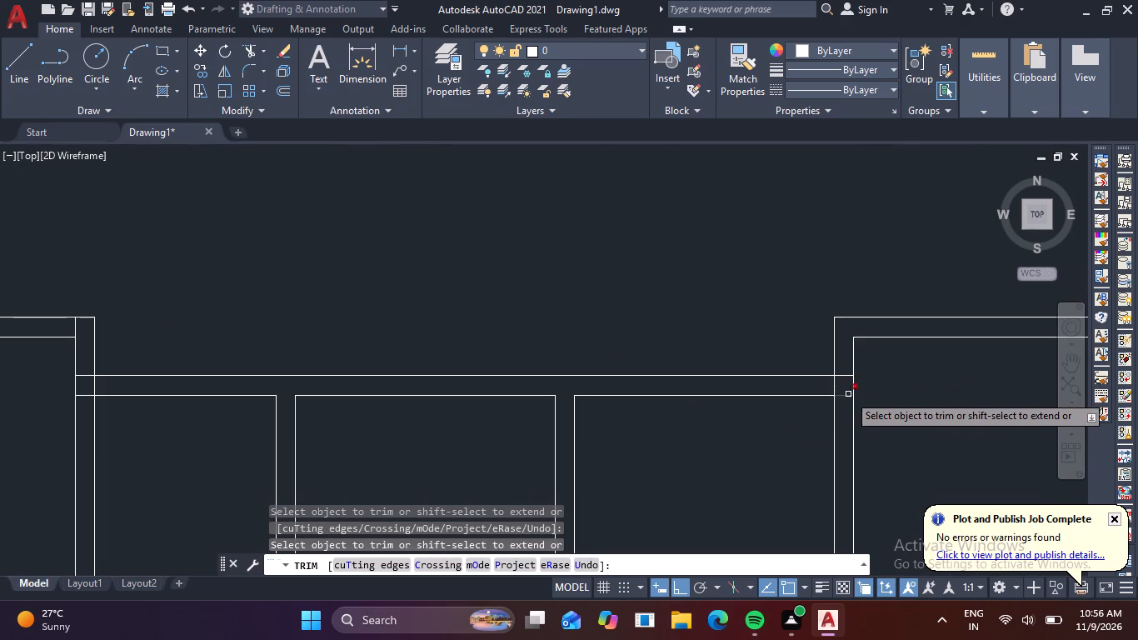
click(843, 395)
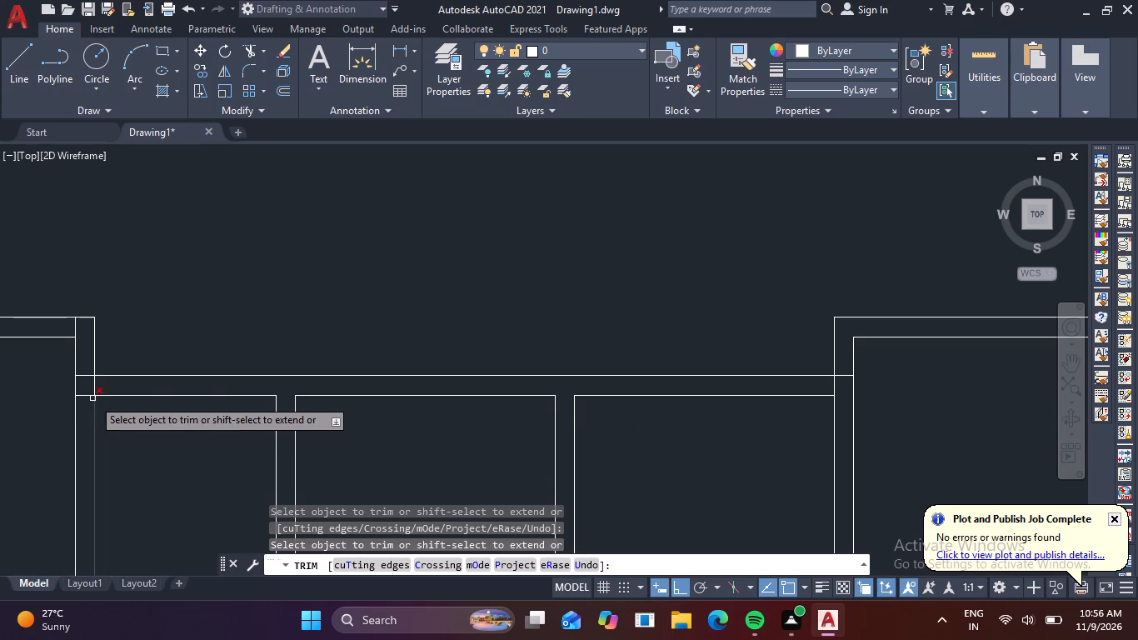
click(86, 397)
key(Escape)
key(Escape)
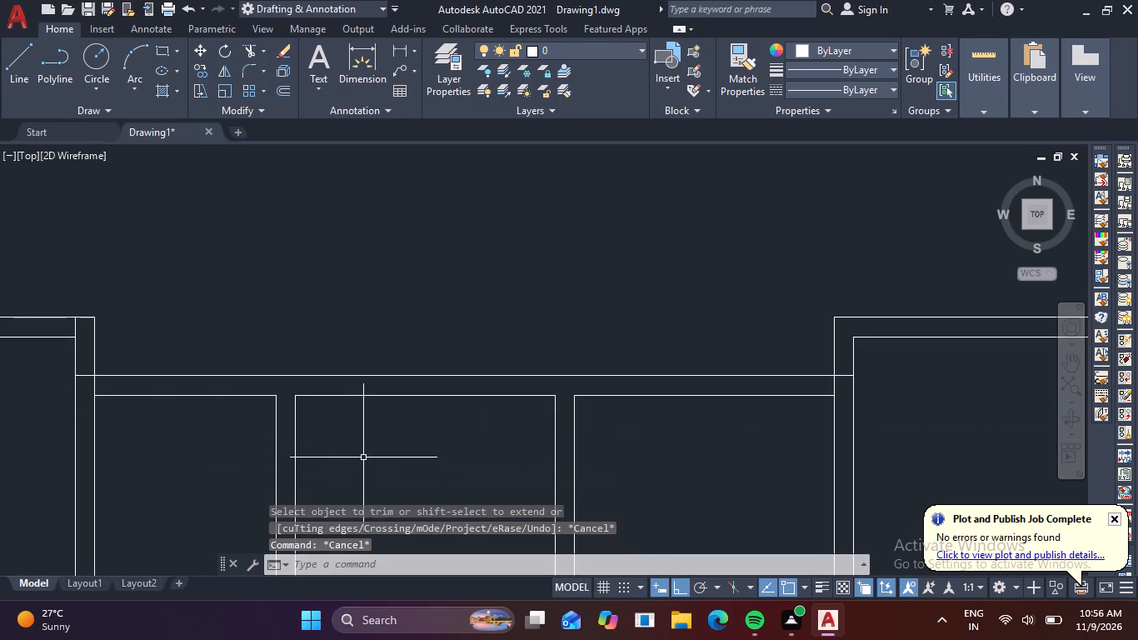
Offset the north wall inner line between the first and second partitions 8' south.
key(o)
key(space)
scroll(347, 453, down, 2)
middle_drag(340, 458, 419, 297)
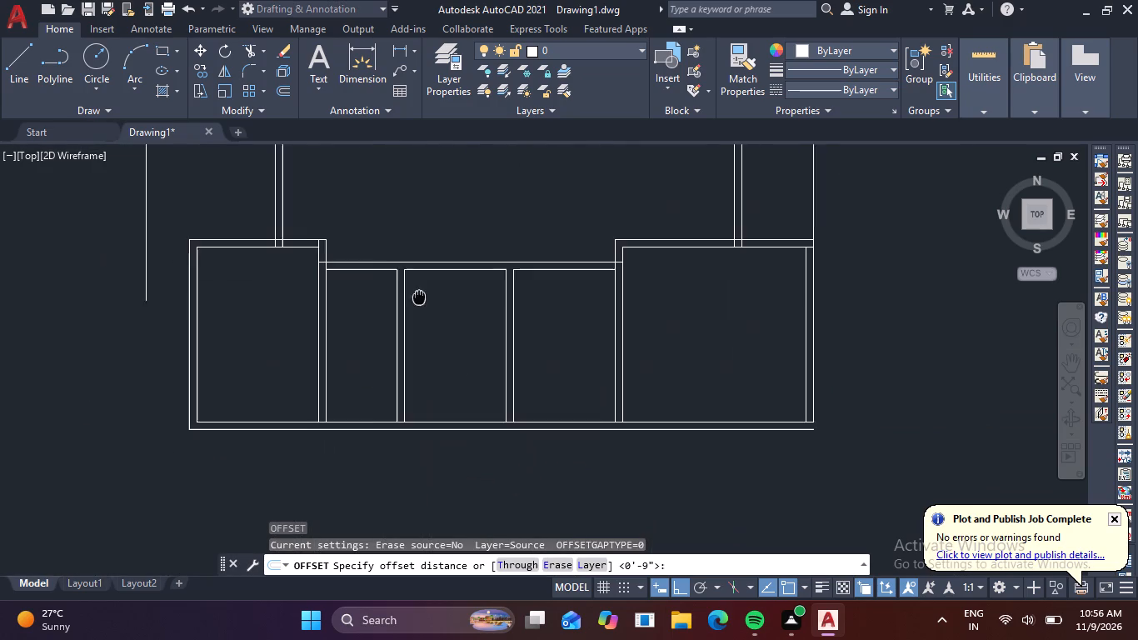
middle_drag(419, 297, 419, 293)
scroll(334, 337, up, 2)
middle_drag(384, 331, 361, 411)
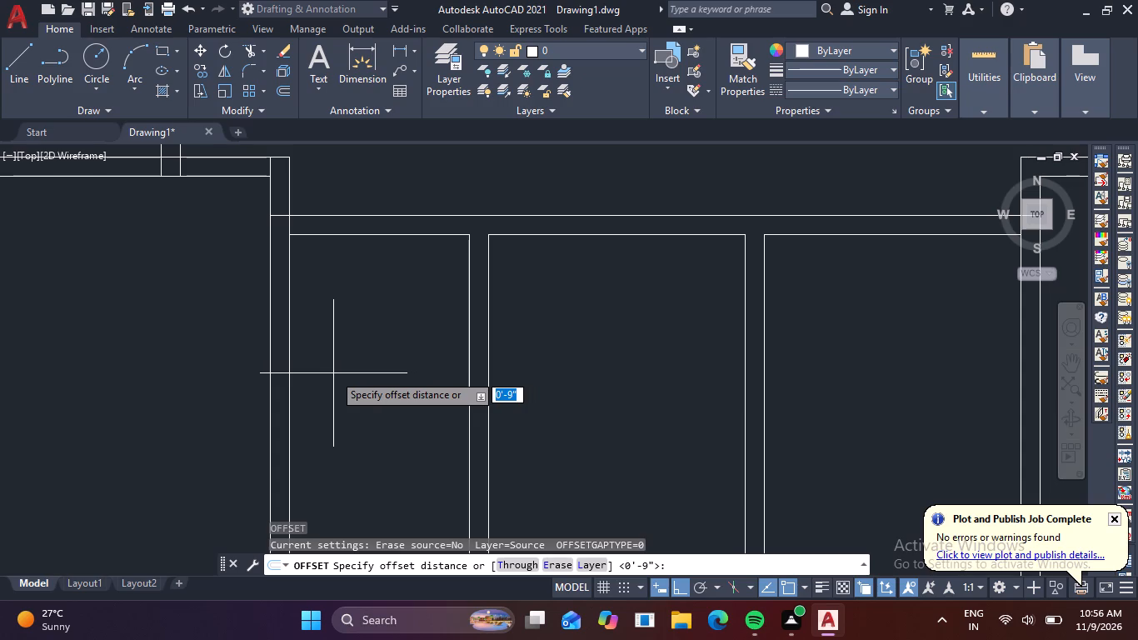
text(8')
key(Return)
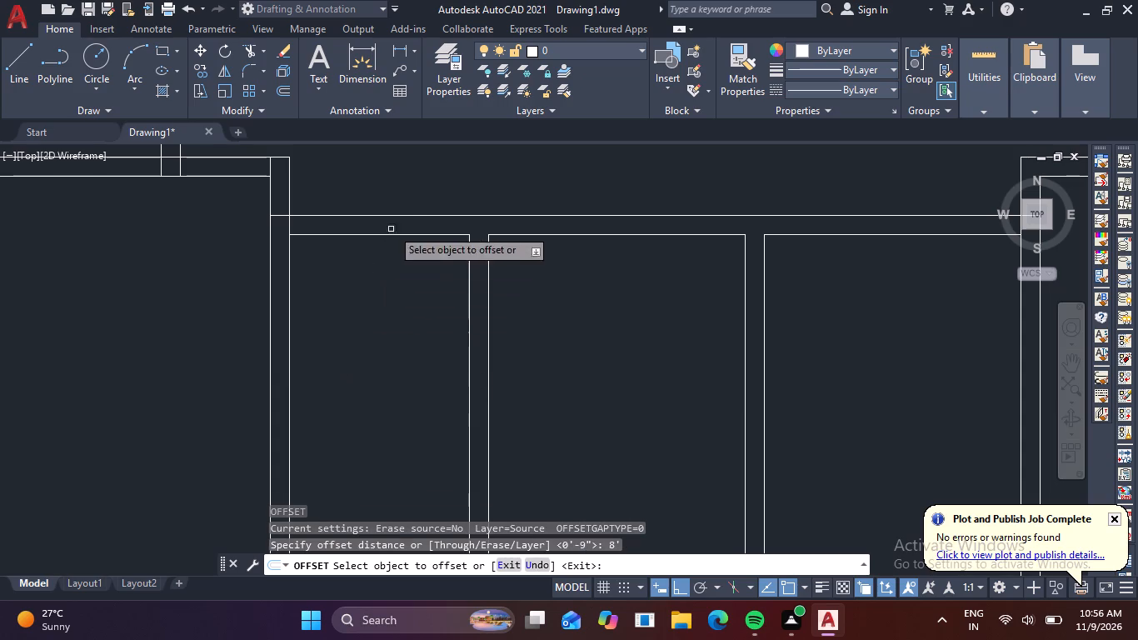
click(417, 235)
click(406, 330)
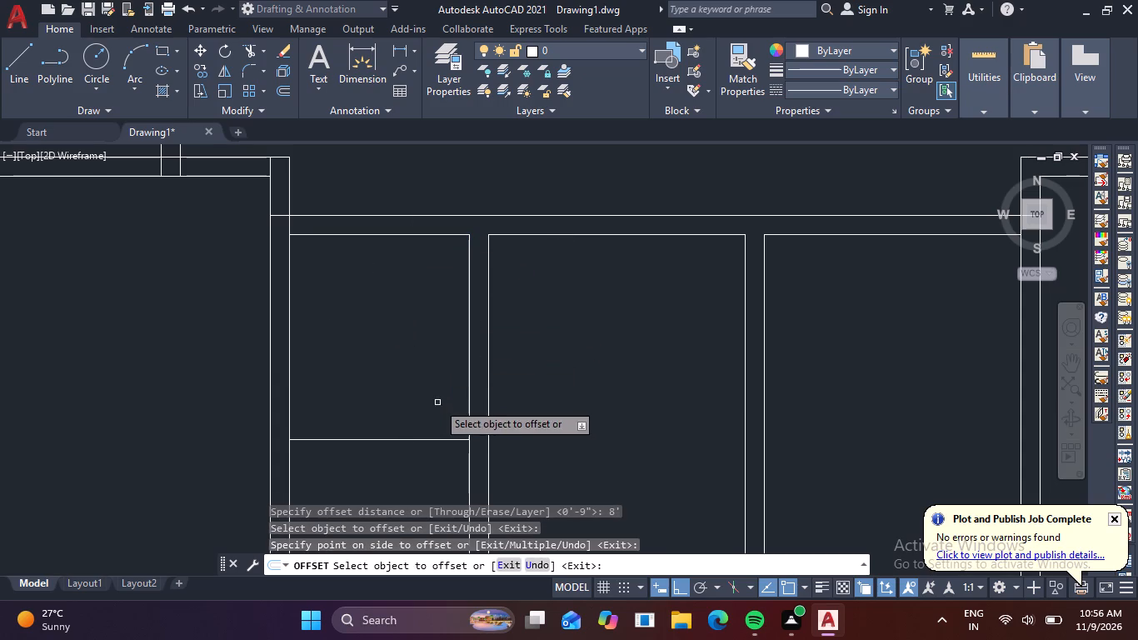
Offset the new cross line between the first and second partitions 6" south to form a thin wall.
middle_drag(427, 392, 437, 273)
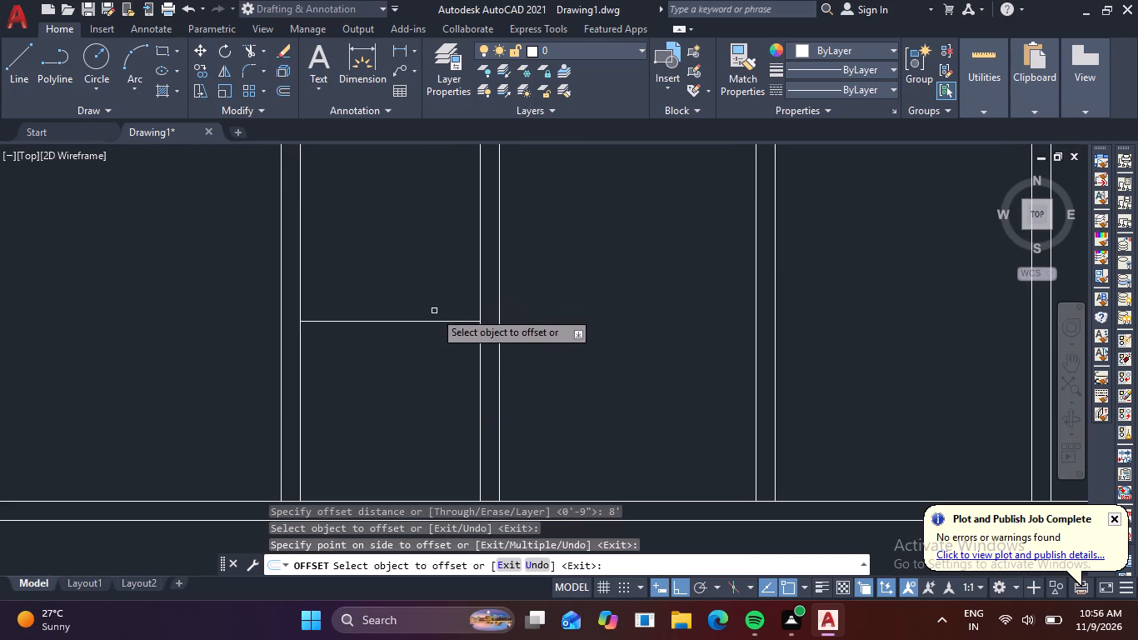
click(411, 321)
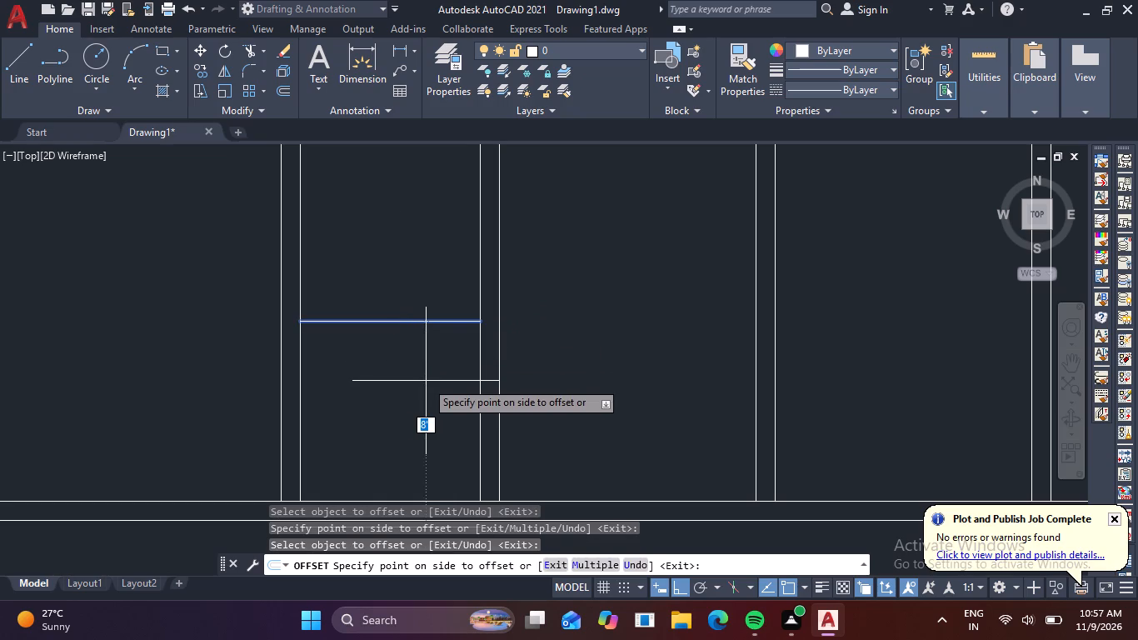
text(6)
key(space)
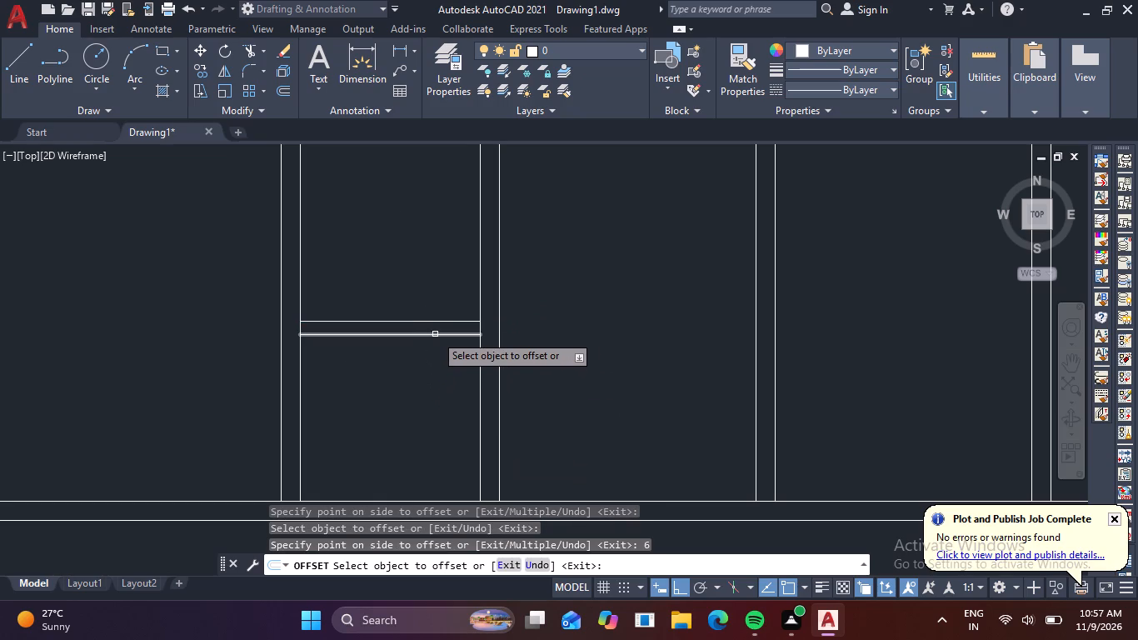
Offset the thin wall's south line 6'6" south.
click(436, 336)
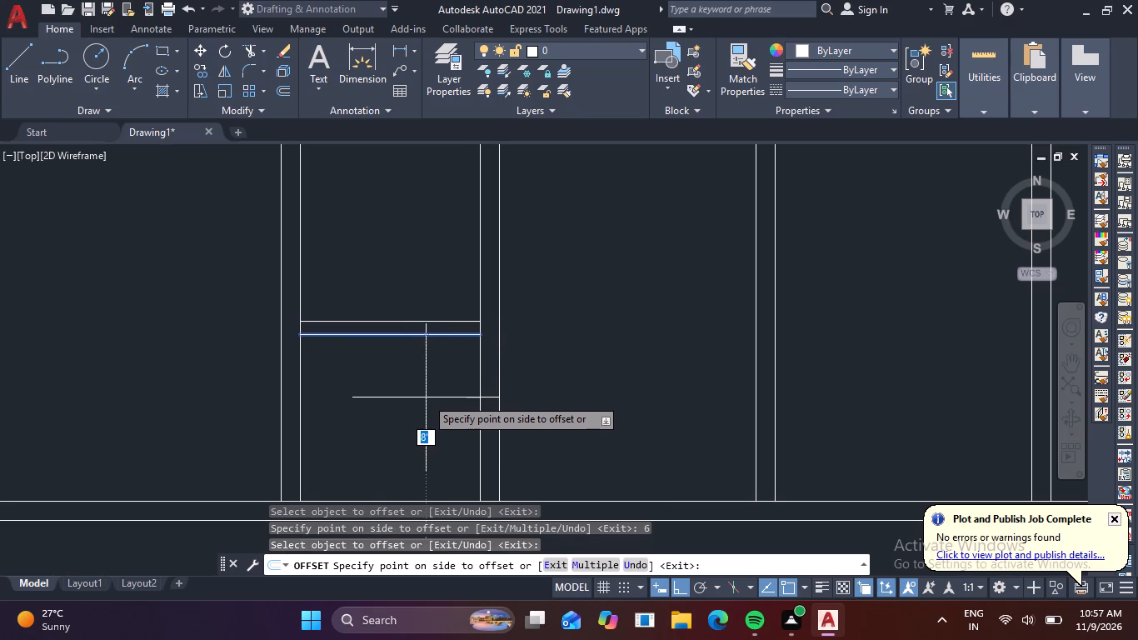
text(6'6)
key(Return)
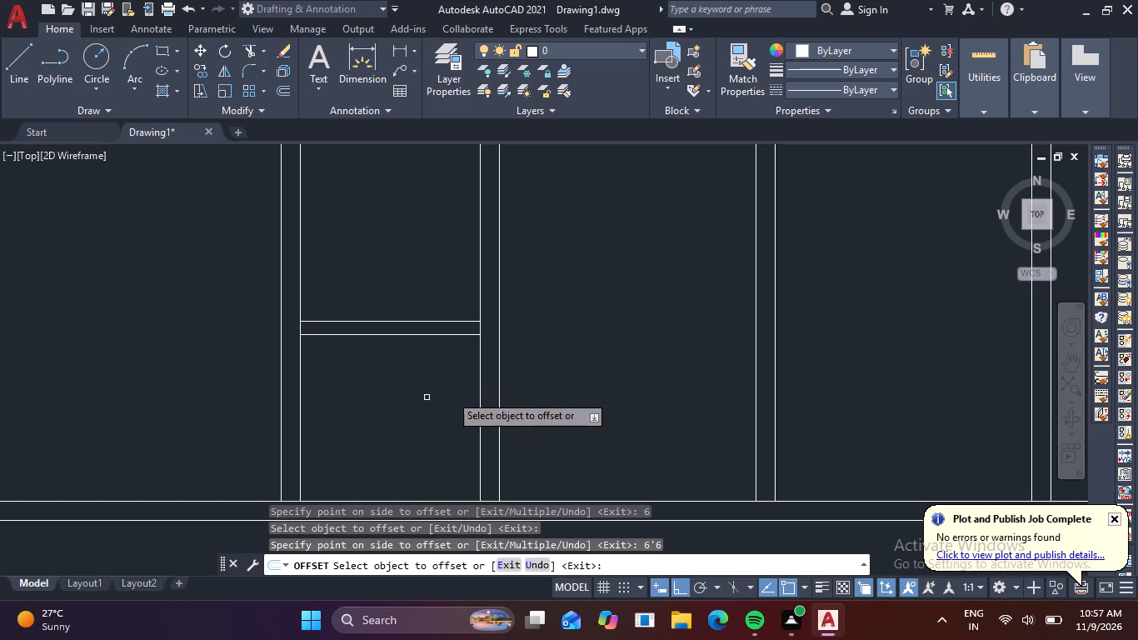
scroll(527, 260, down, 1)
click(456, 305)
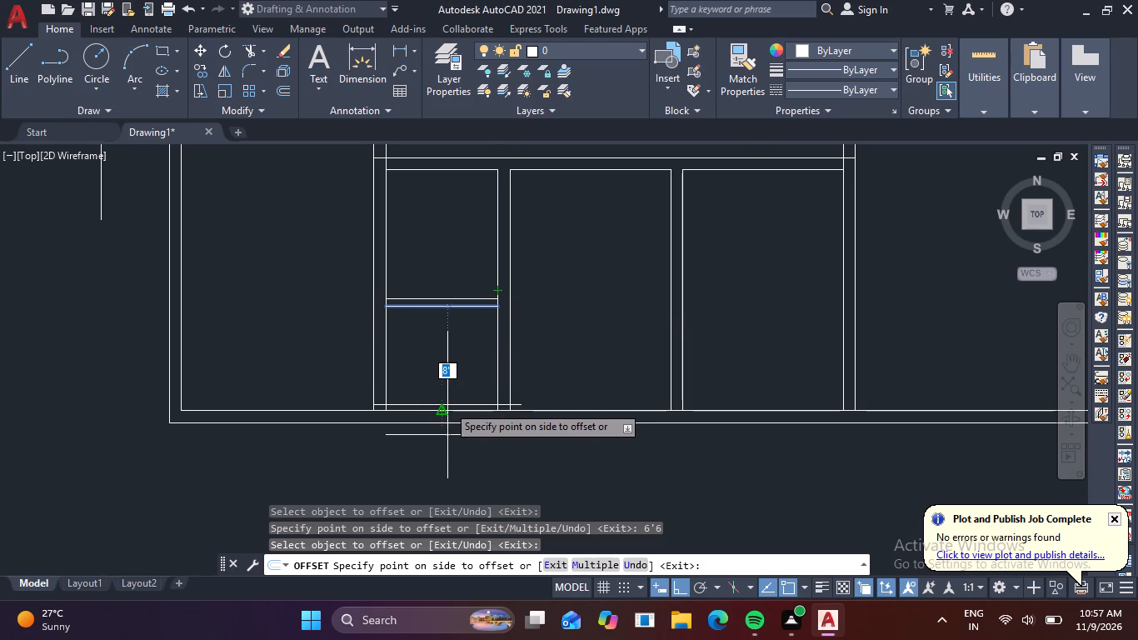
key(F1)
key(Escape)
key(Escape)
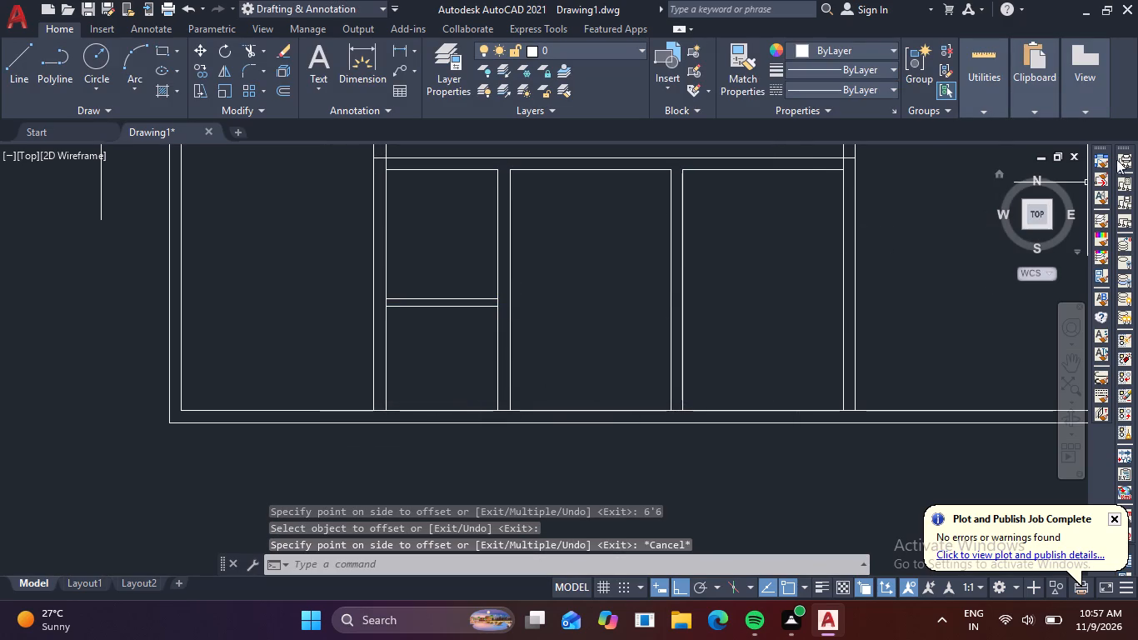
Quick-measure the small room south of the thin wall between the first and second partitions.
click(986, 98)
click(979, 133)
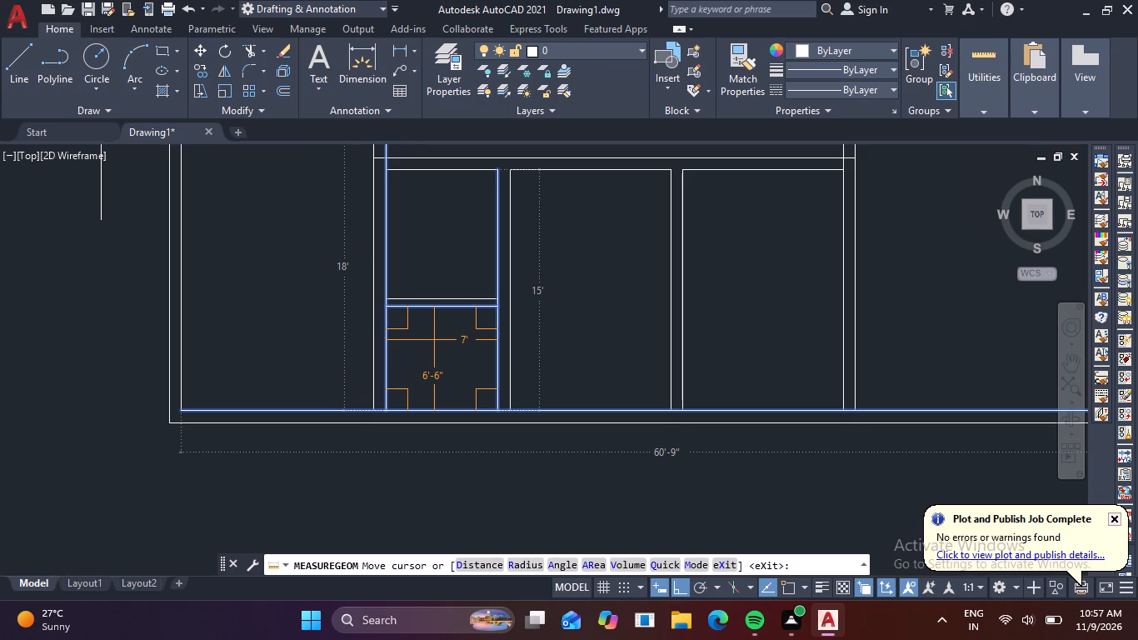
key(Escape)
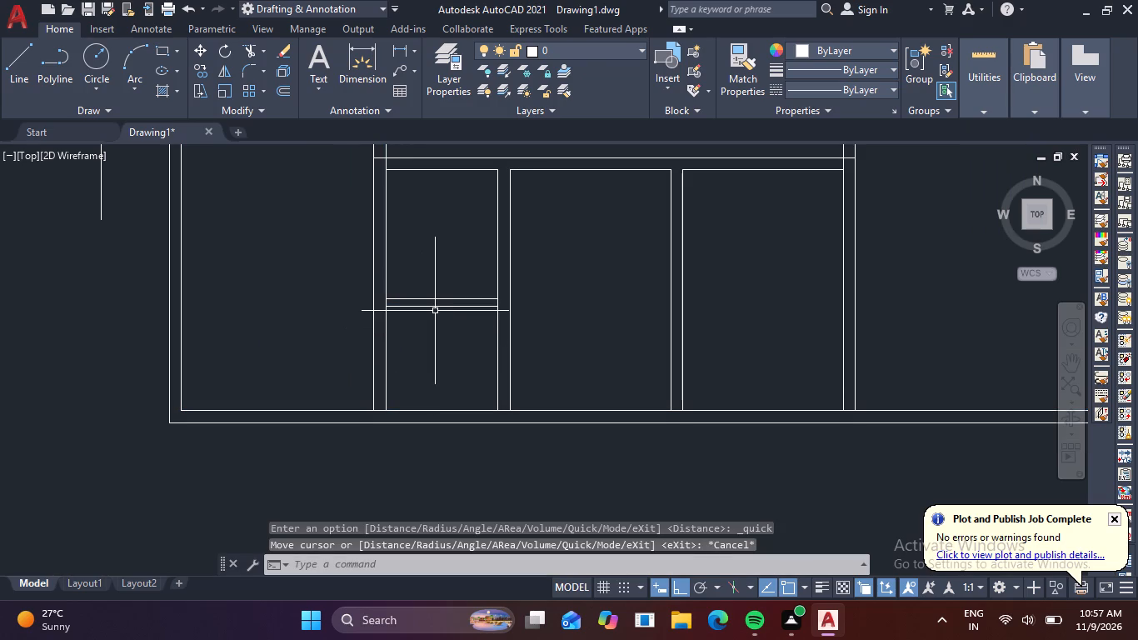
Offset the western room's north wall inner line 15' south.
scroll(275, 268, down, 2)
middle_drag(296, 274, 282, 312)
scroll(299, 247, up, 1)
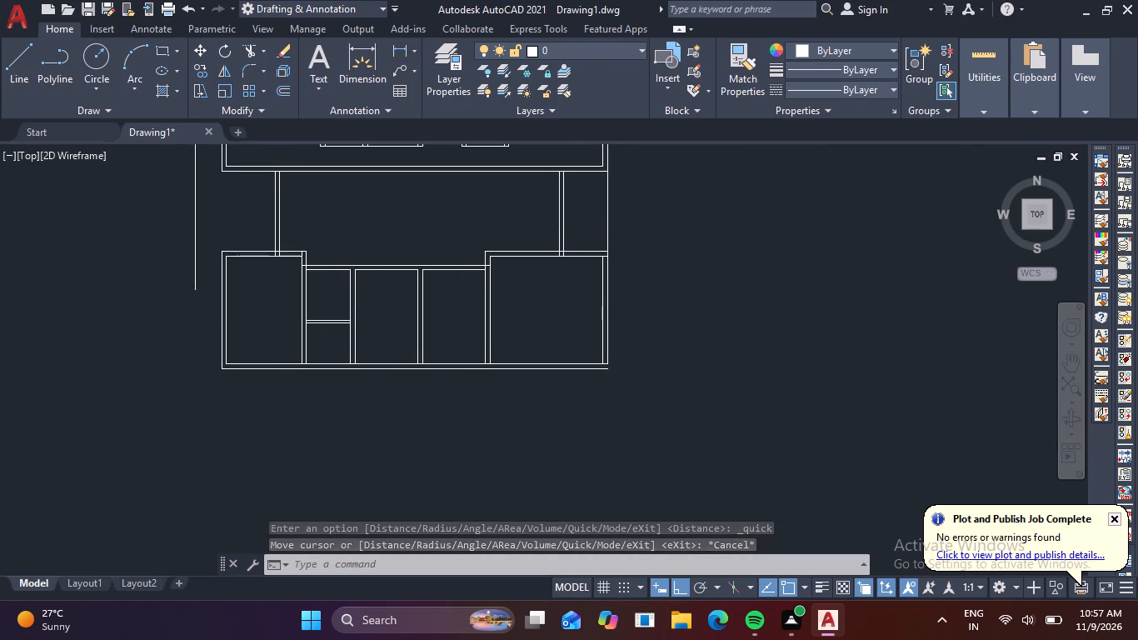
scroll(299, 247, up, 1)
text(o)
key(space)
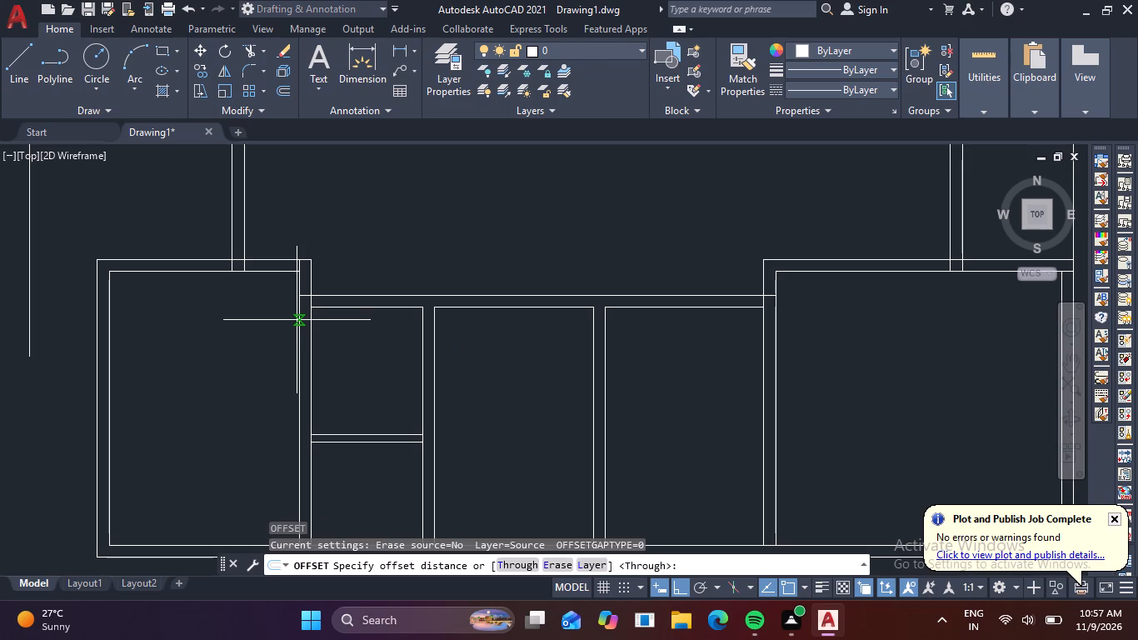
text(15')
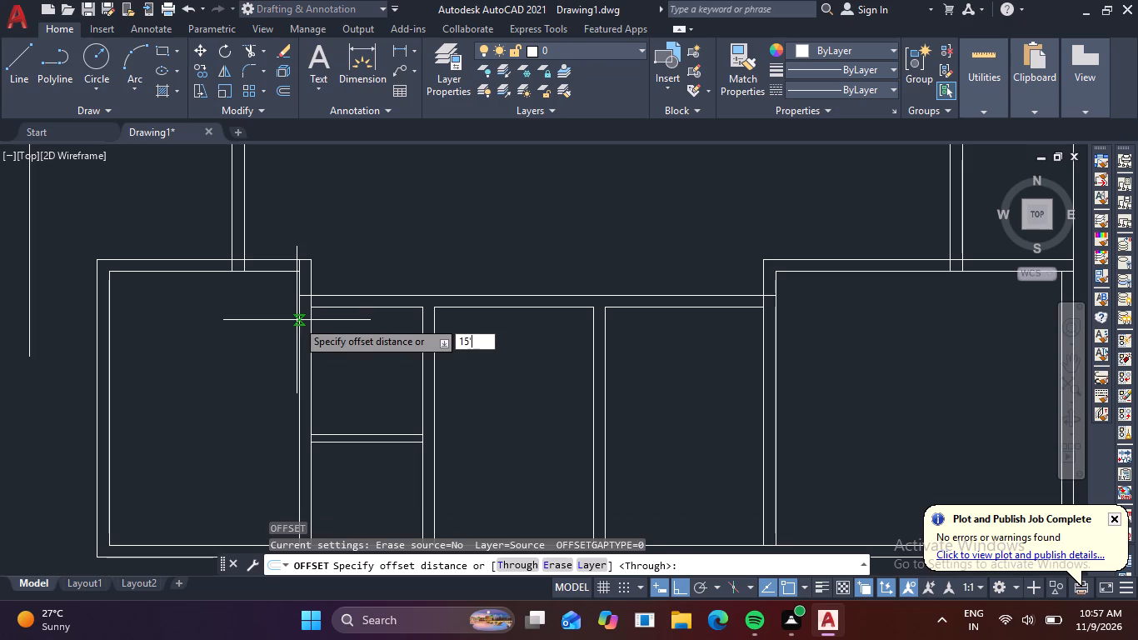
key(Return)
click(276, 271)
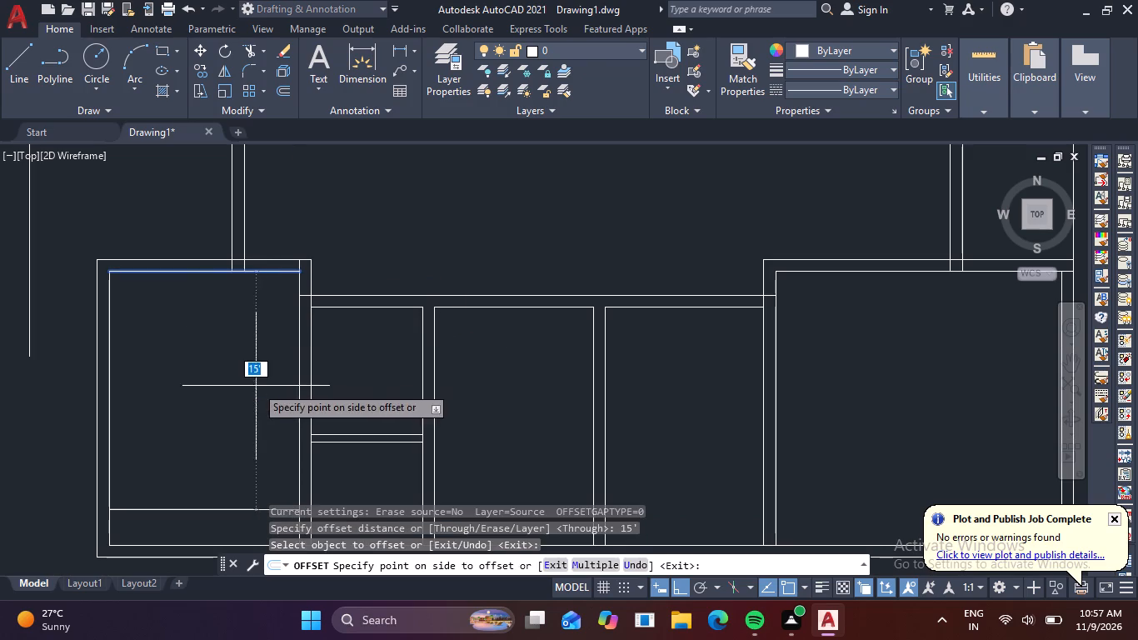
click(255, 387)
Offset the western room's new cross line 9" south to form its south wall.
middle_drag(244, 428, 269, 333)
click(256, 413)
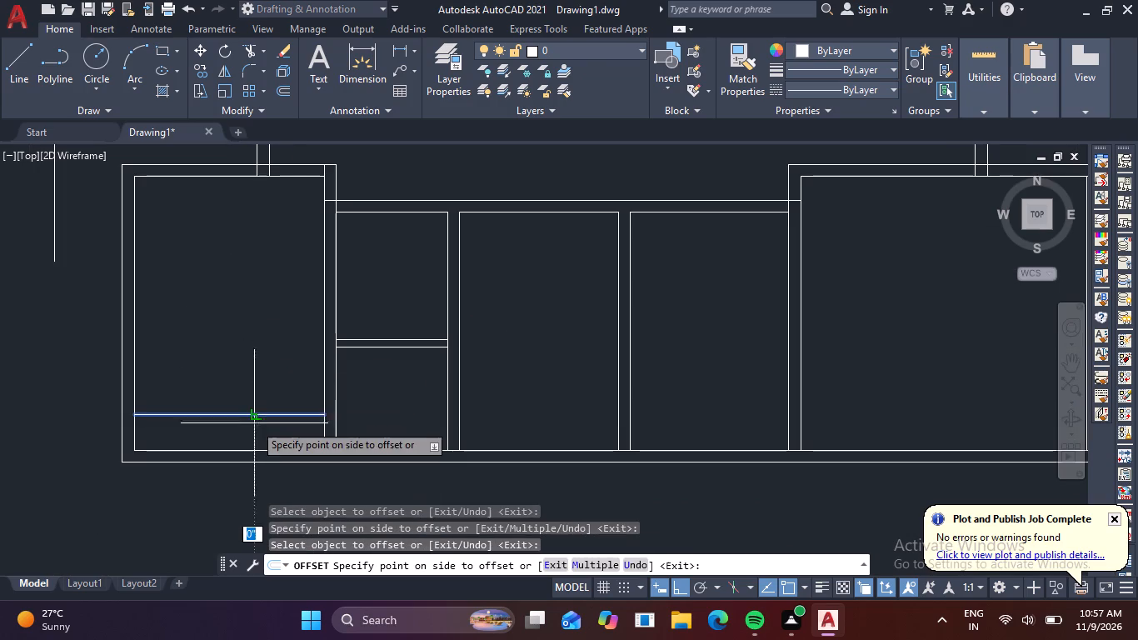
text(9)
key(space)
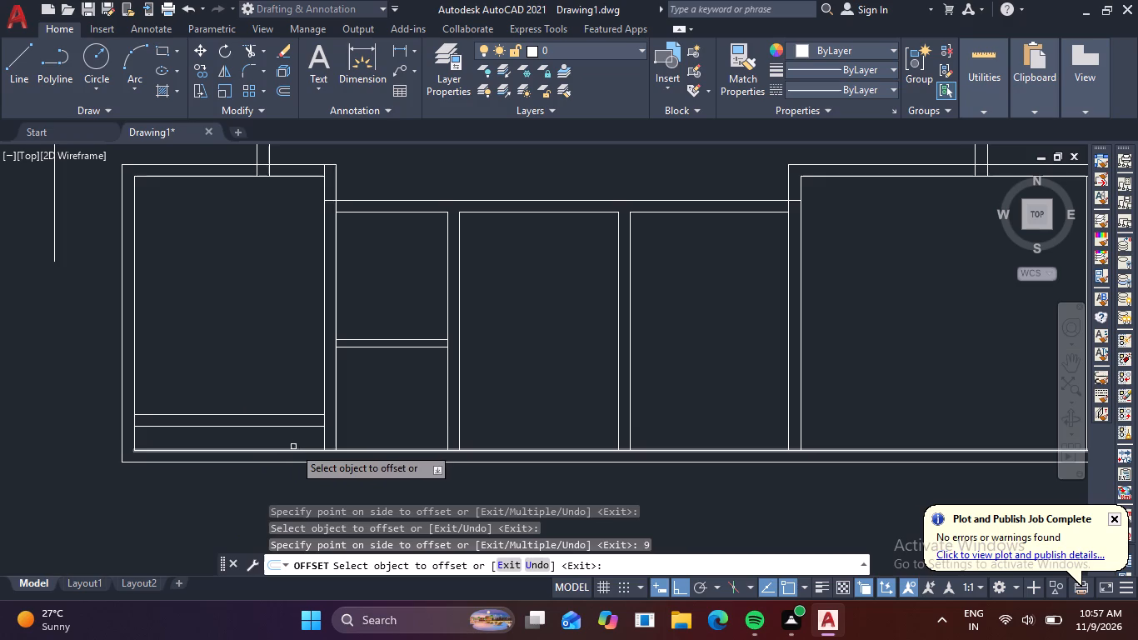
key(Escape)
key(Escape)
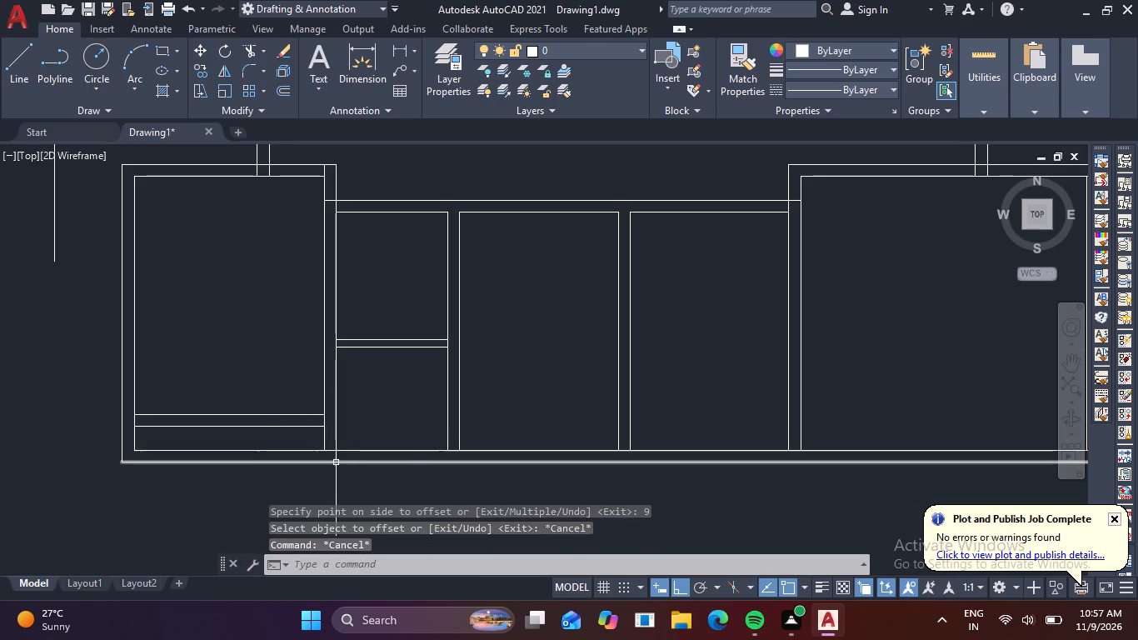
Fillet the outer south wall line with the first partition's west line into a square corner.
key(f)
key(space)
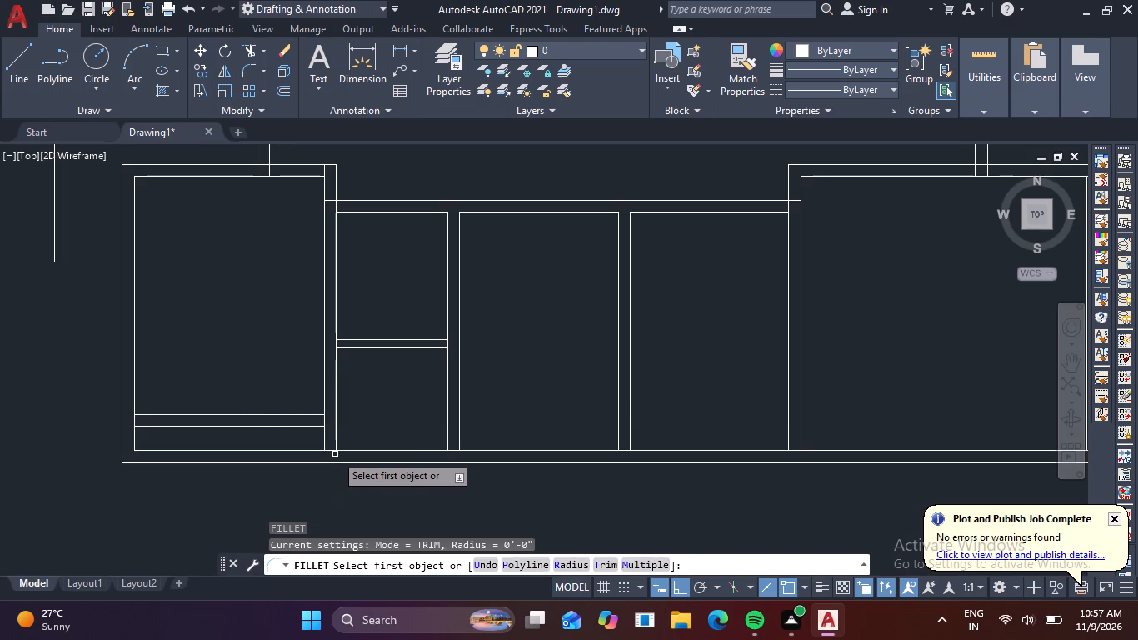
click(333, 463)
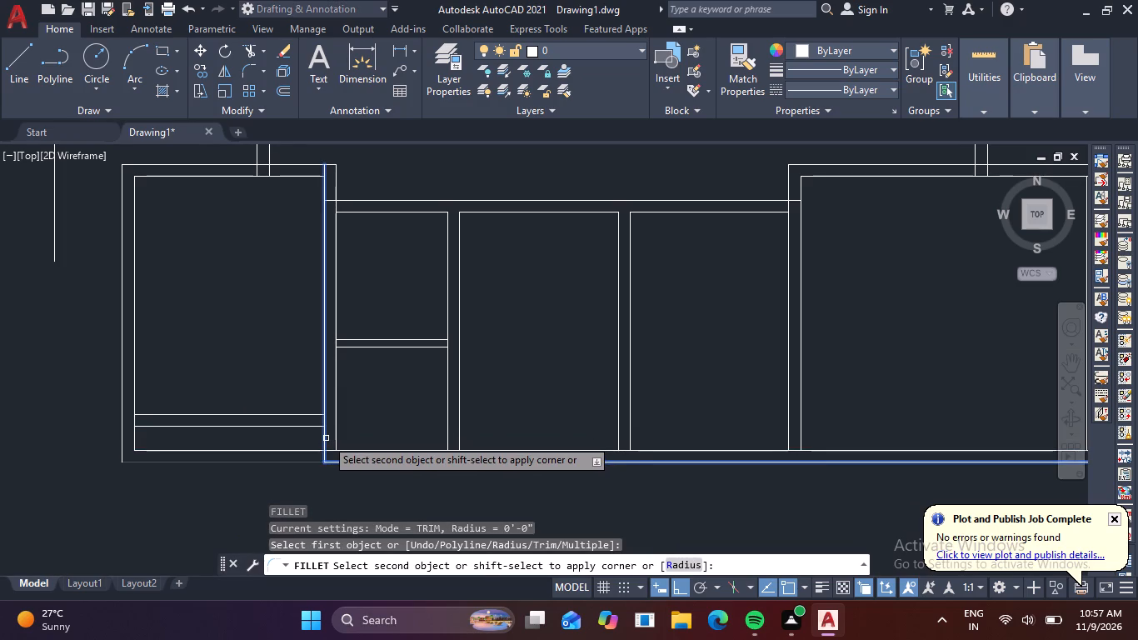
click(326, 437)
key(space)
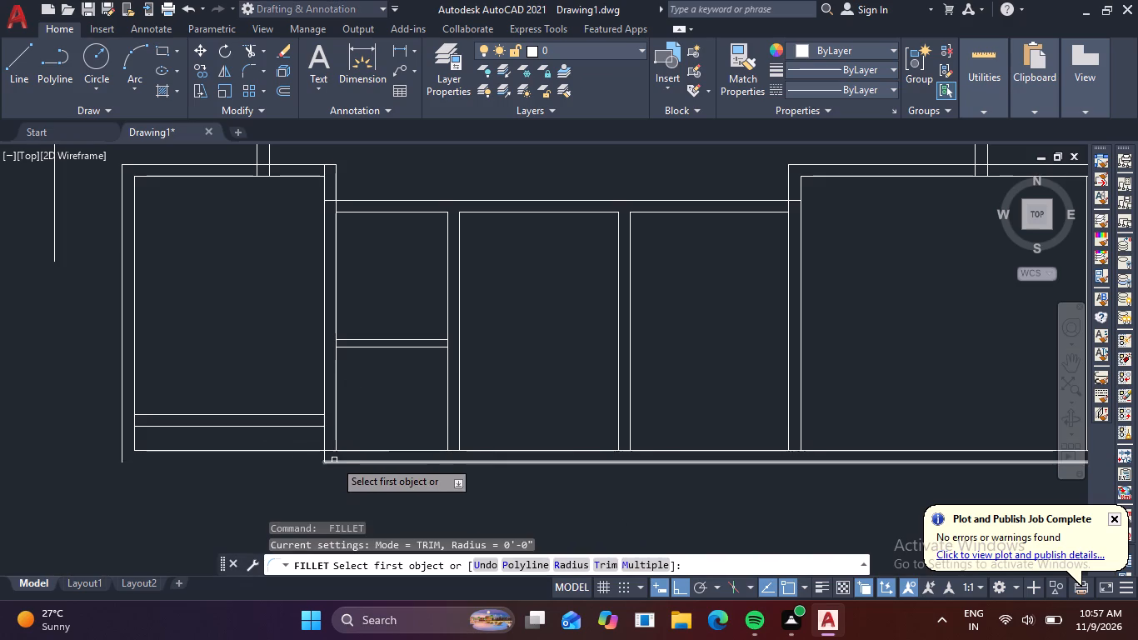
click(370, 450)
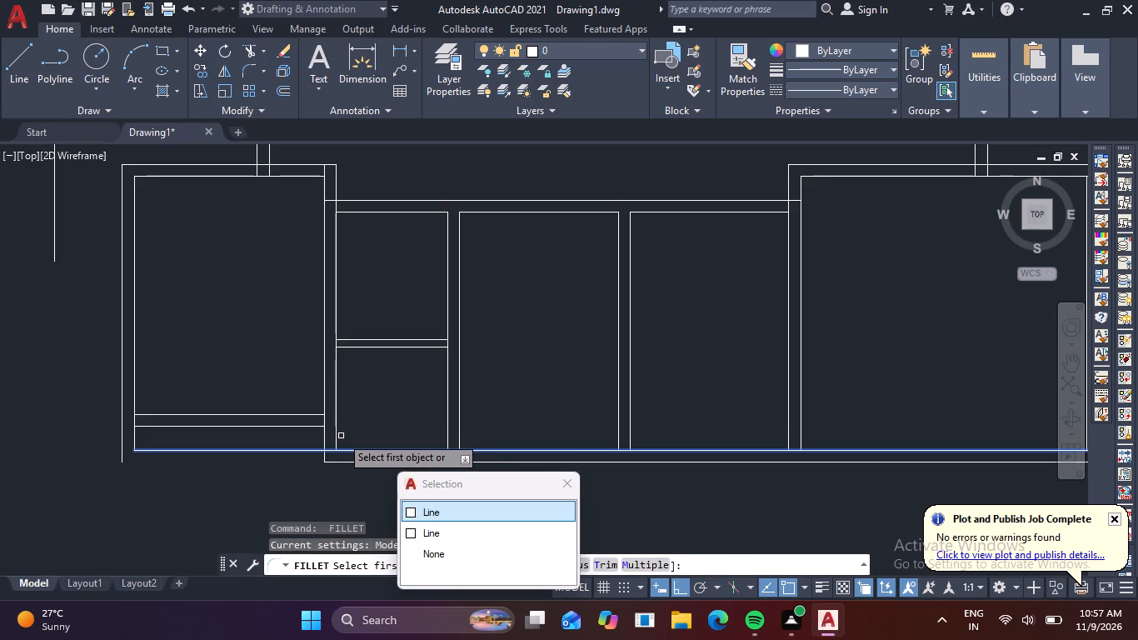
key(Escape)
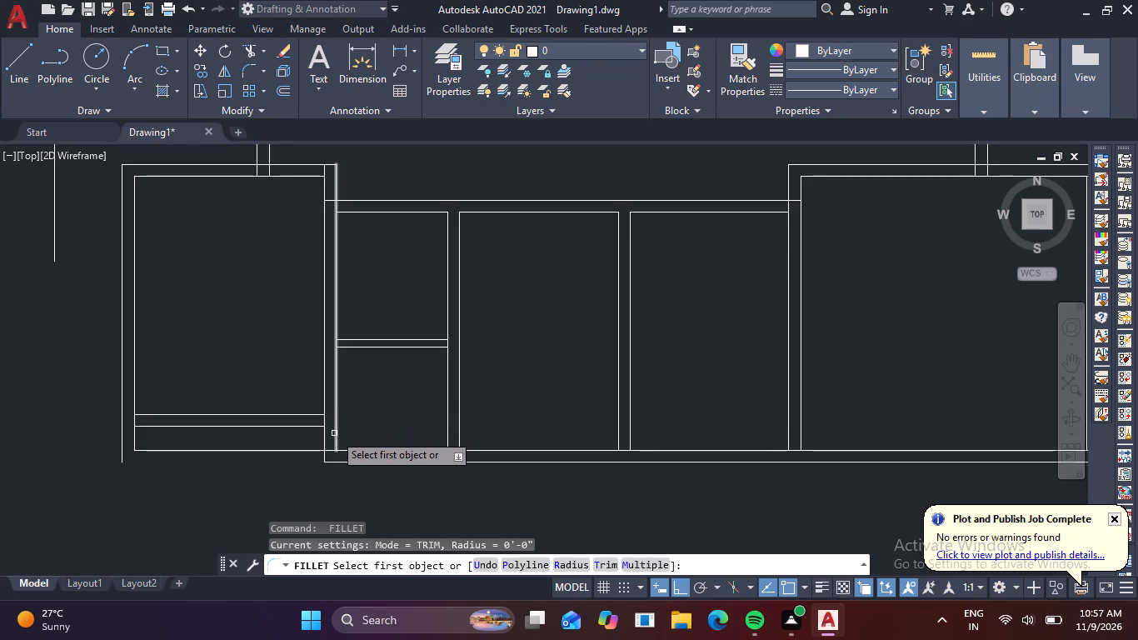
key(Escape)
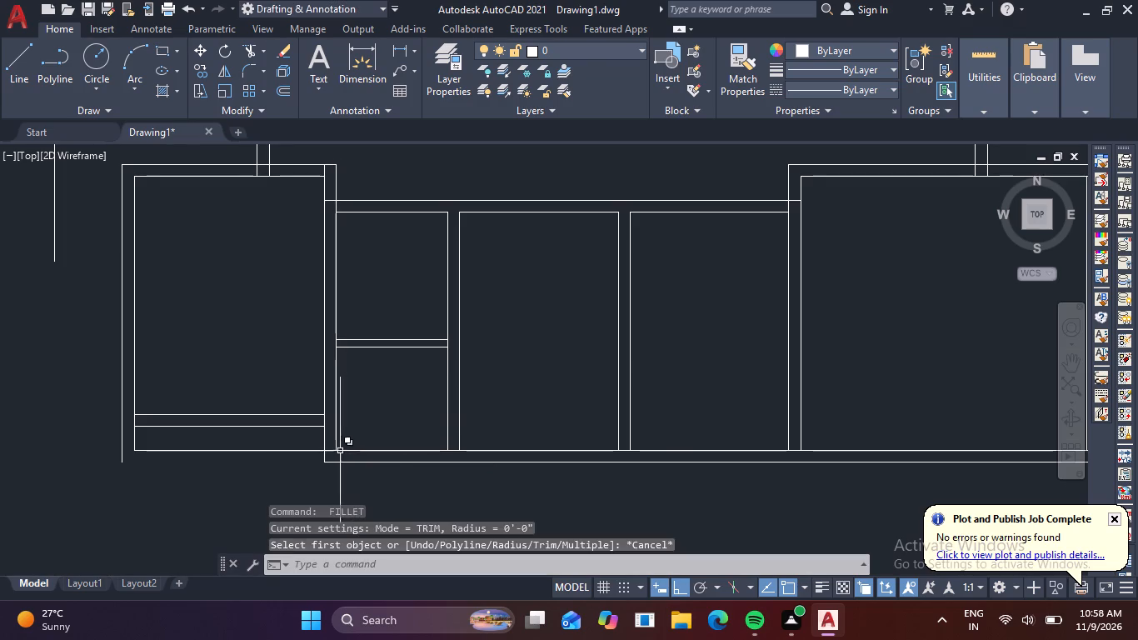
Trim the old inner south wall line and the west wall's two line ends beyond the western room's new south wall.
key(Escape)
key(t)
key(r)
key(space)
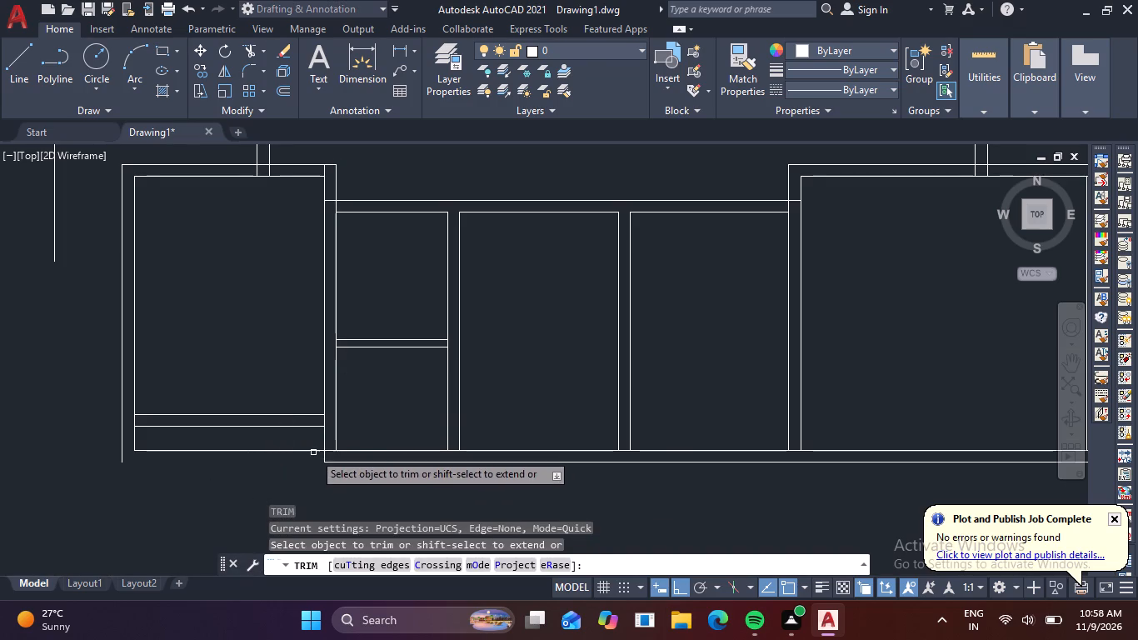
click(313, 449)
click(331, 450)
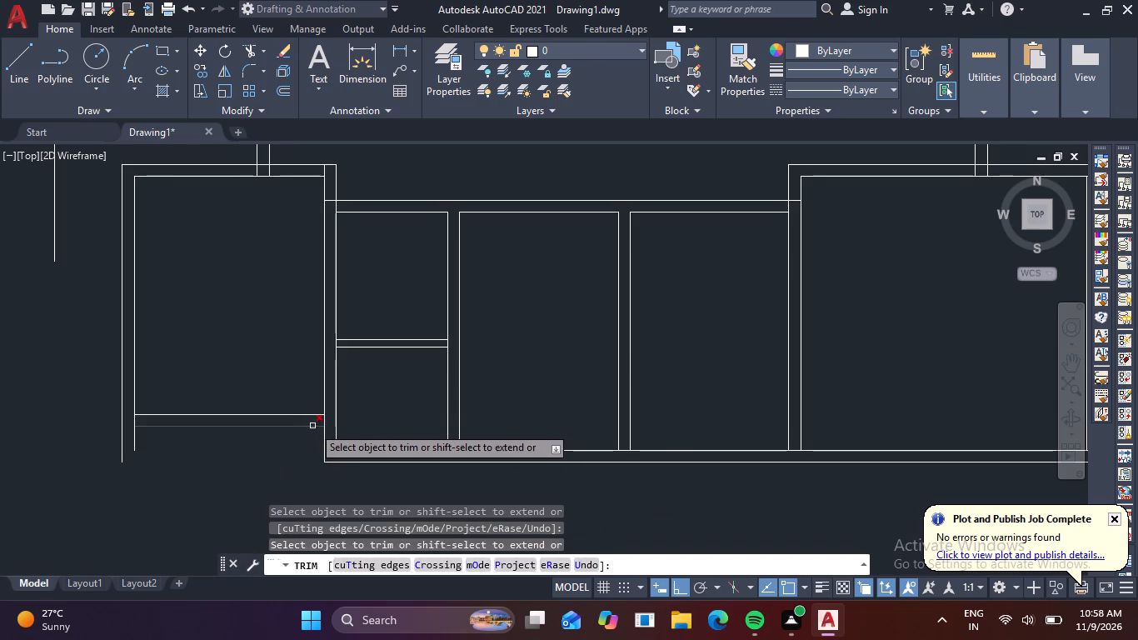
shift+click(157, 426)
click(142, 440)
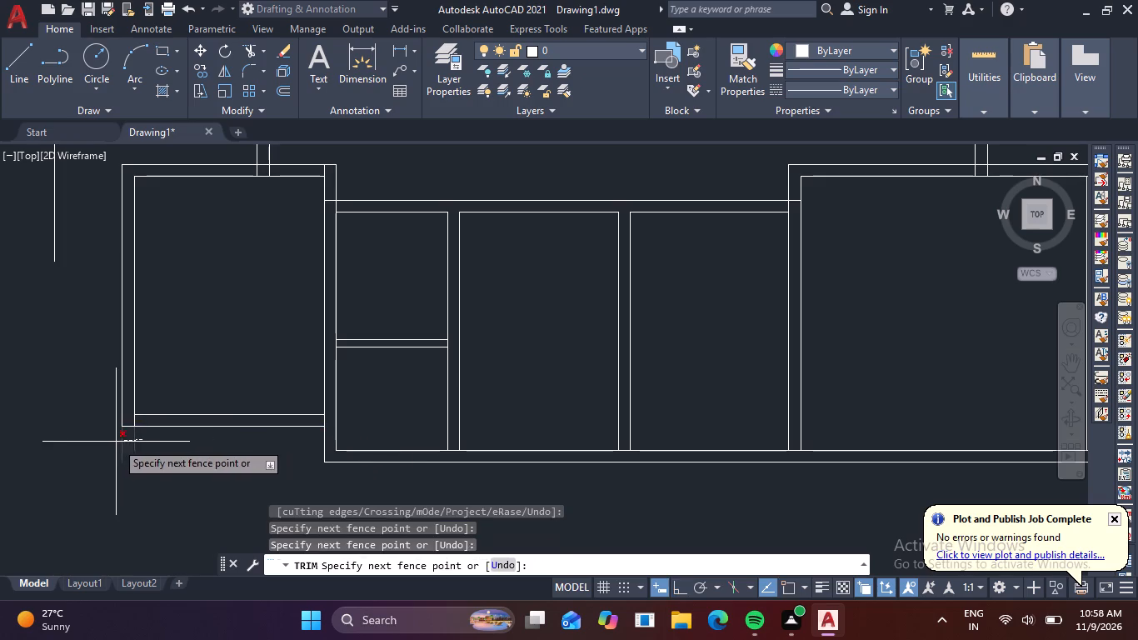
click(113, 442)
scroll(168, 468, down, 1)
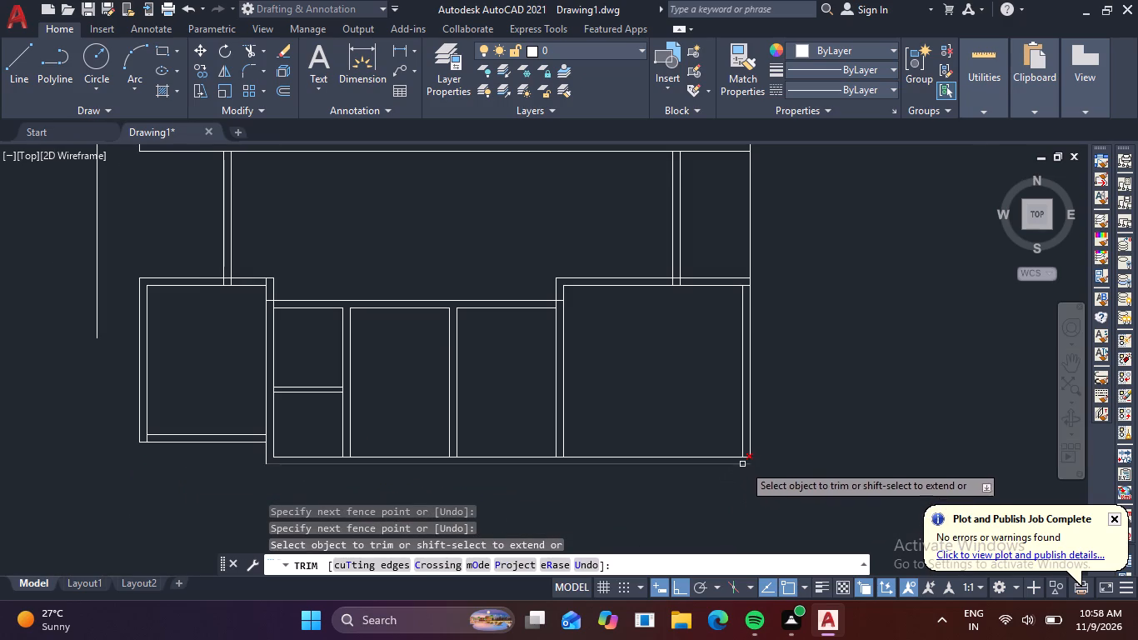
key(Escape)
key(Escape)
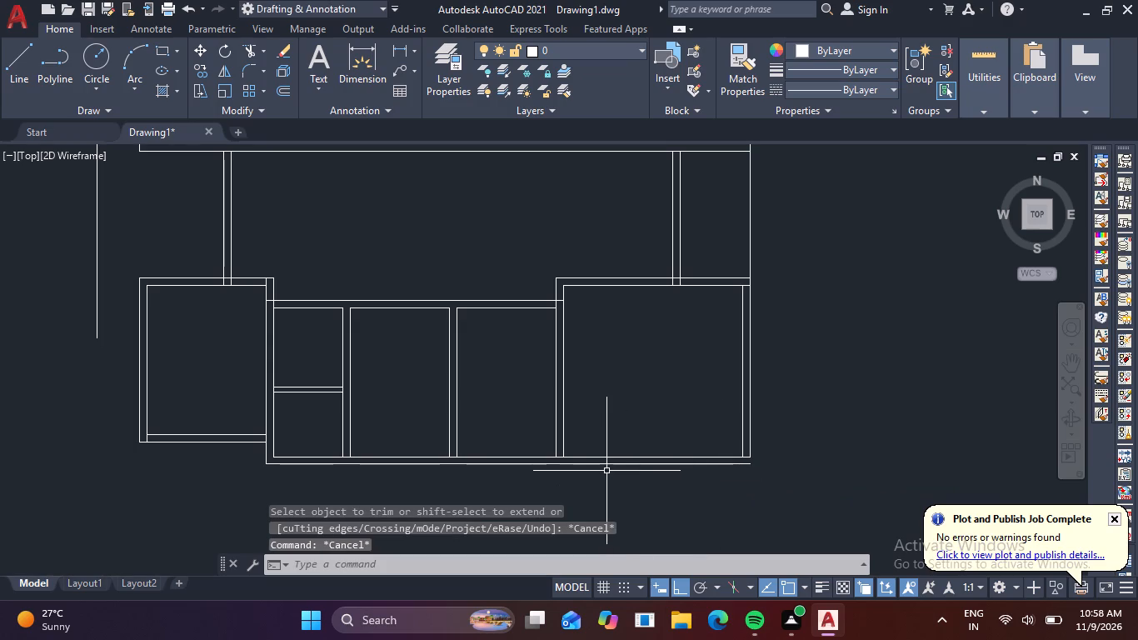
Offset the eastern room's north wall inner line 14' south.
scroll(605, 467, up, 1)
scroll(601, 467, down, 1)
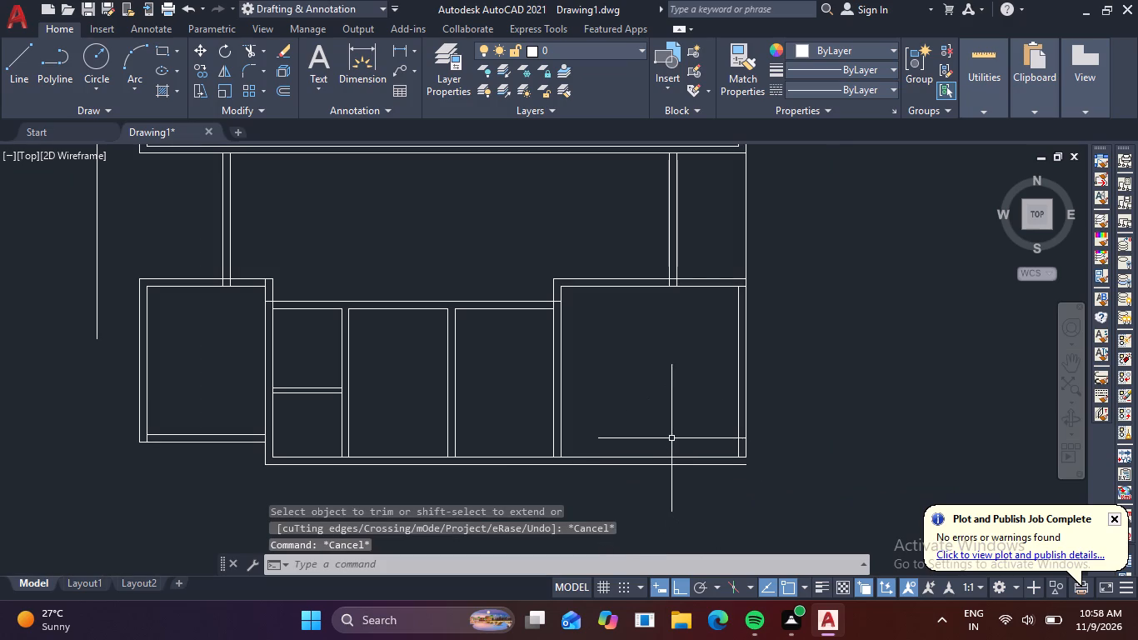
text(o)
key(space)
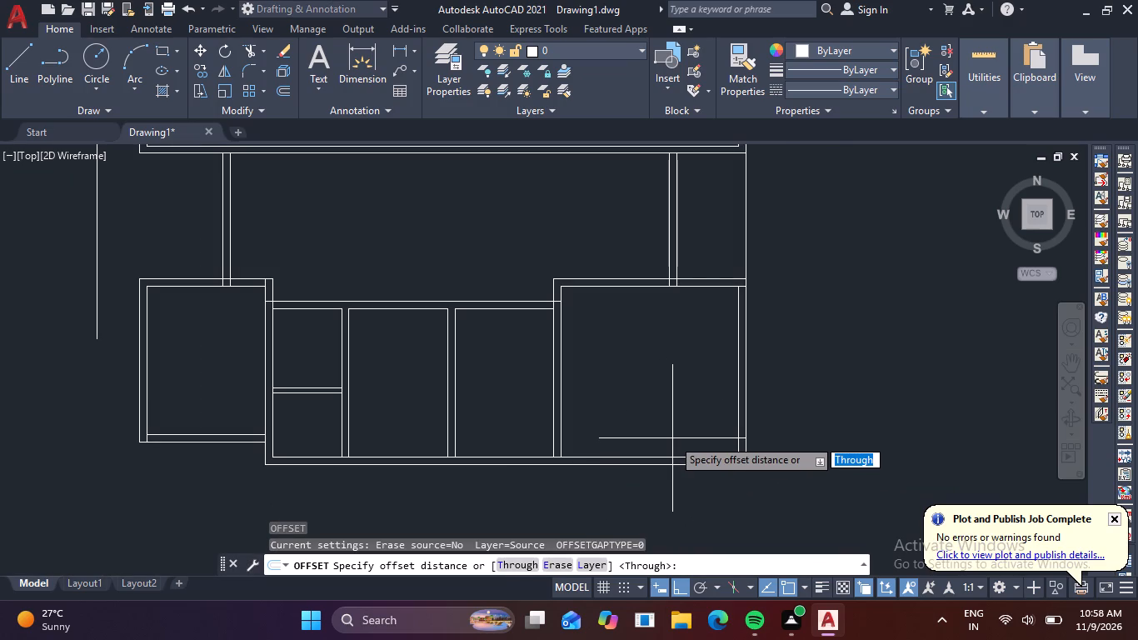
text(14)
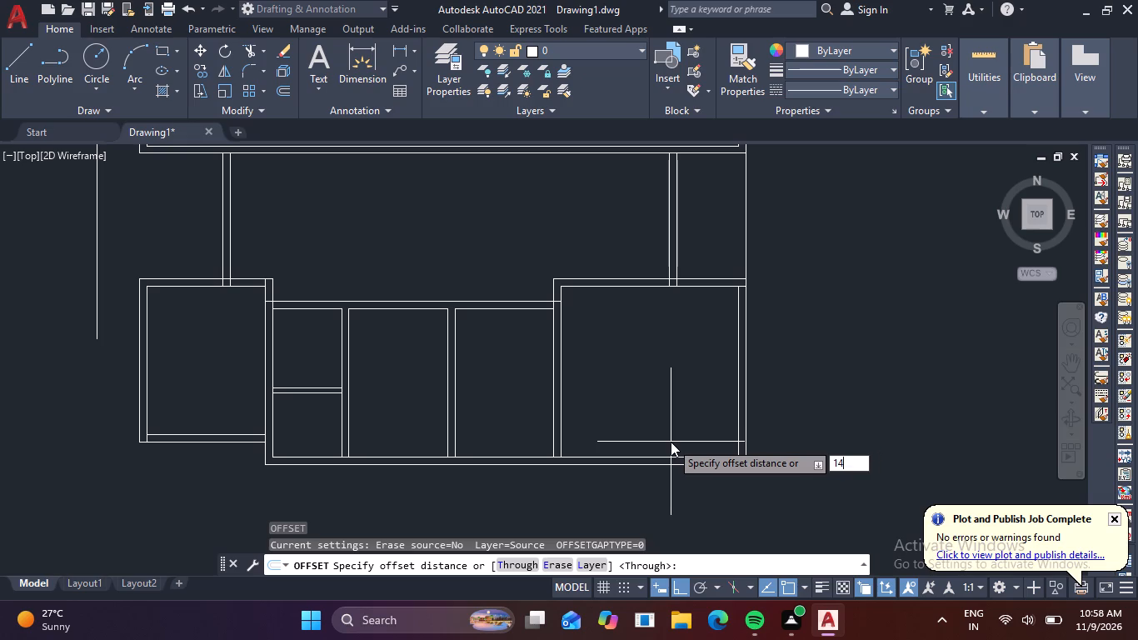
key(apostrophe)
key(Return)
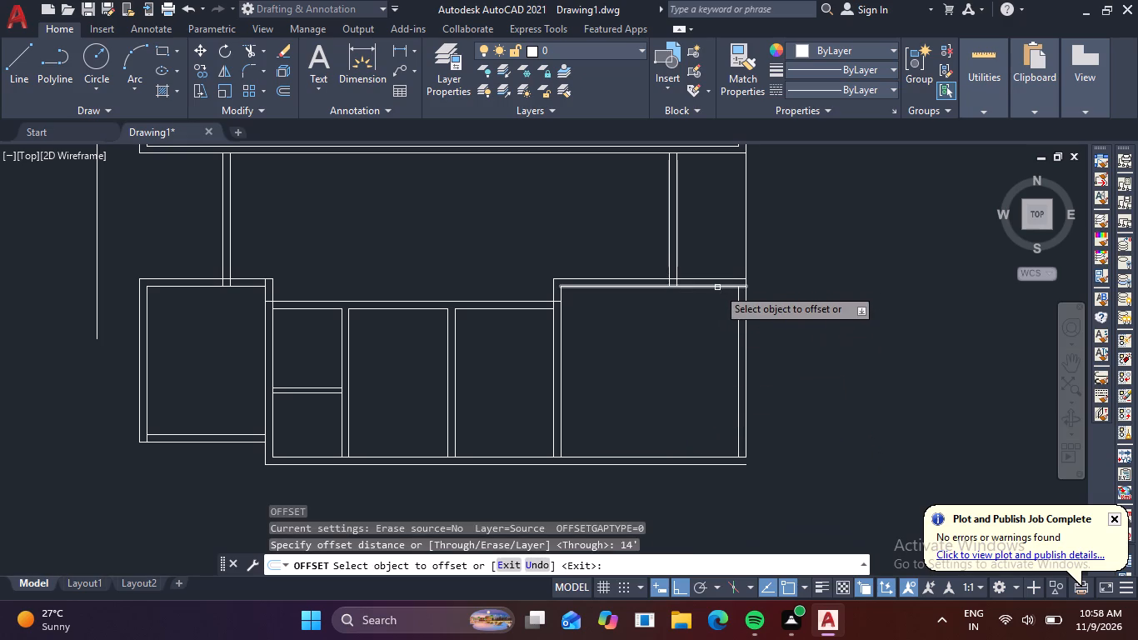
click(721, 286)
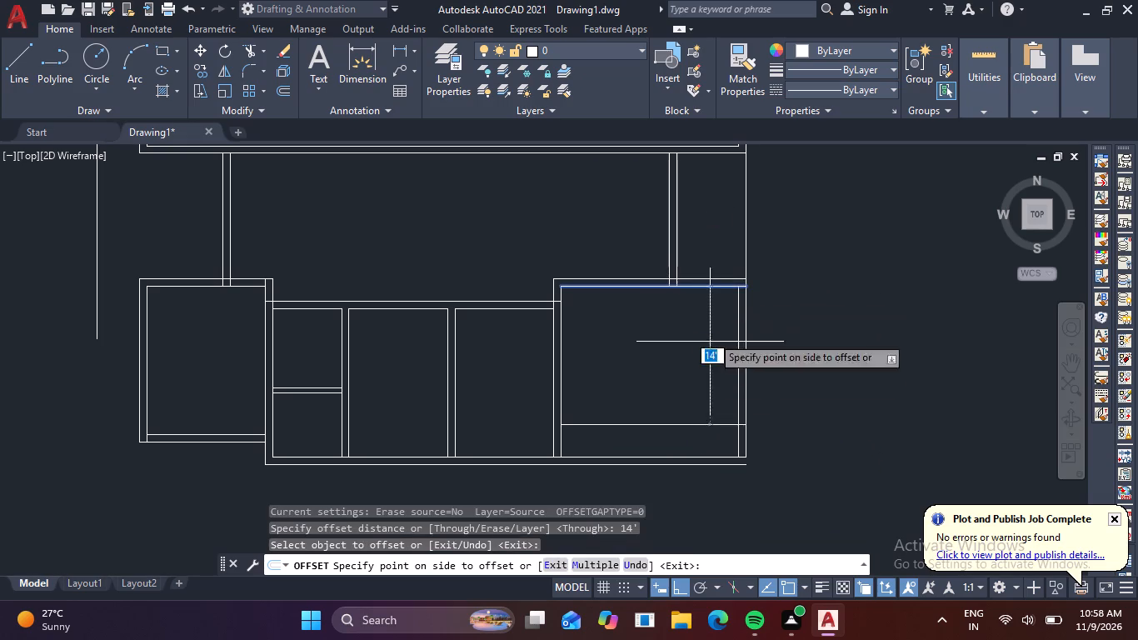
click(698, 408)
Offset the eastern room's new cross line 9" south to form its south wall.
click(703, 425)
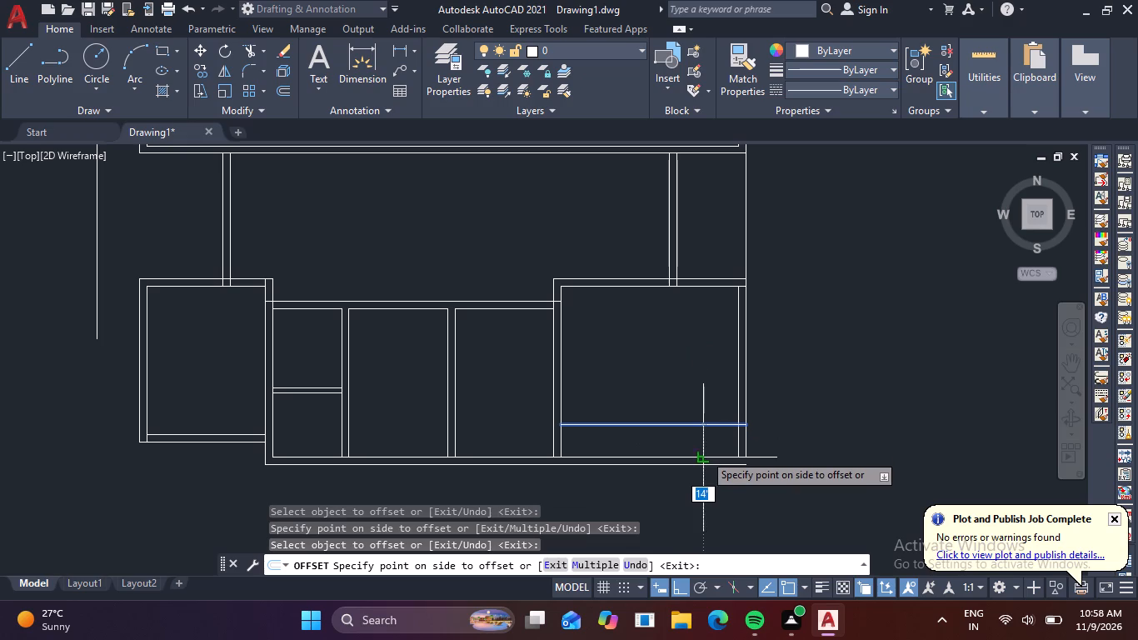
text(9)
key(space)
key(Escape)
key(Escape)
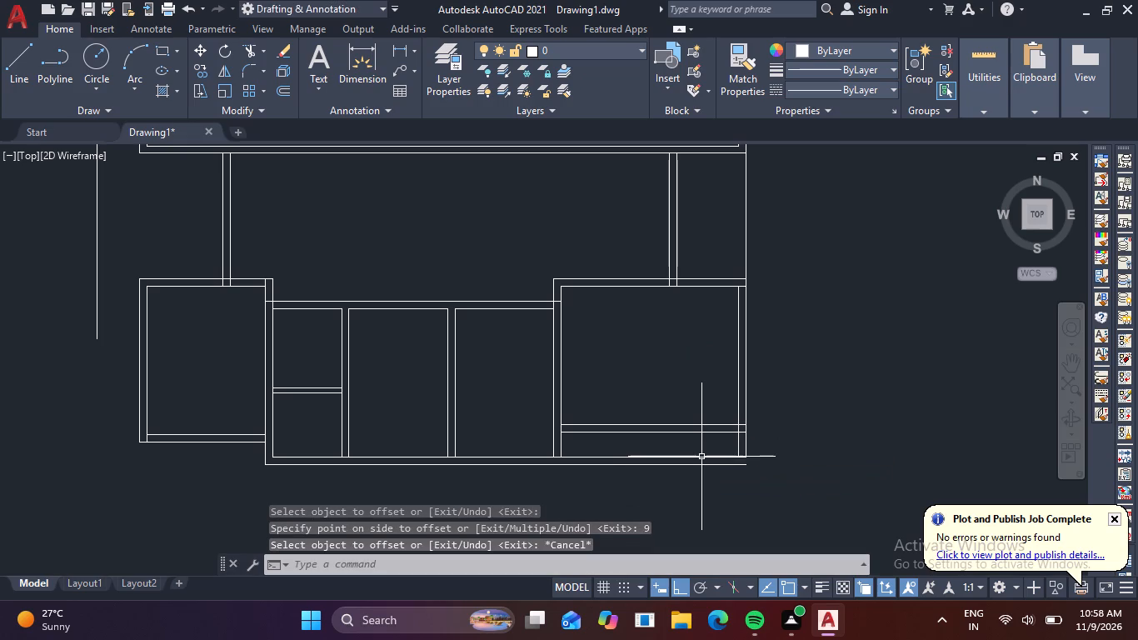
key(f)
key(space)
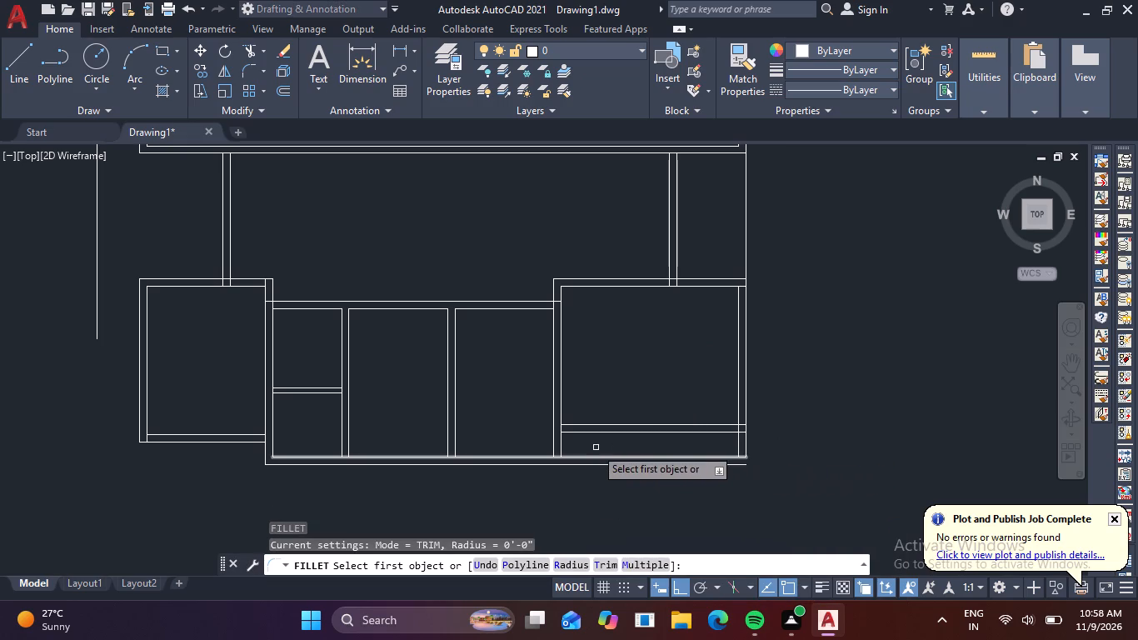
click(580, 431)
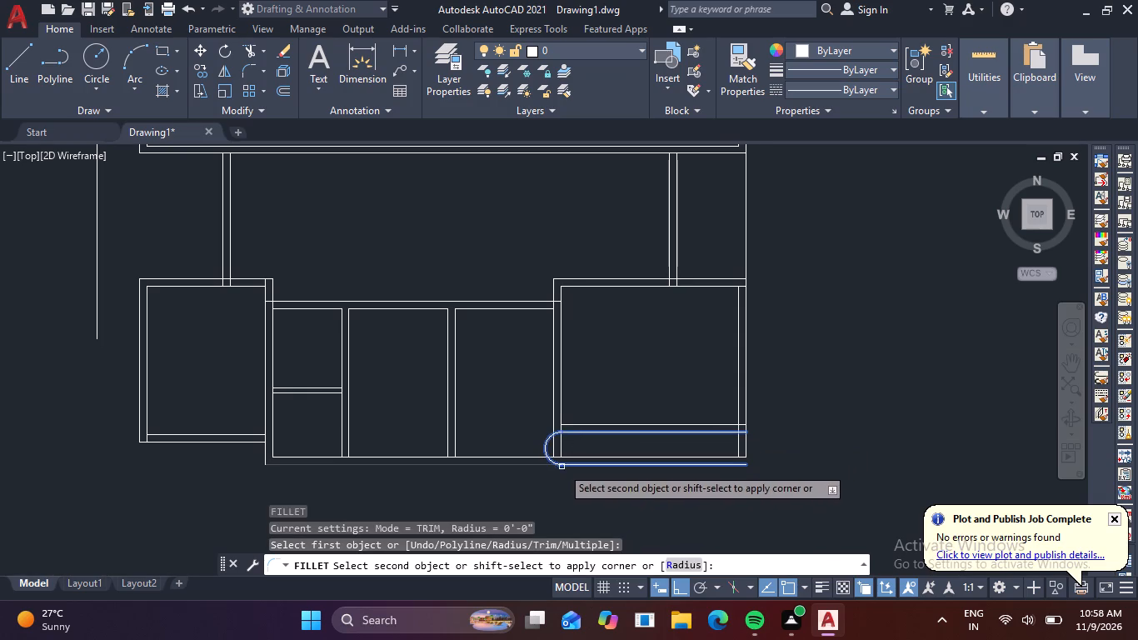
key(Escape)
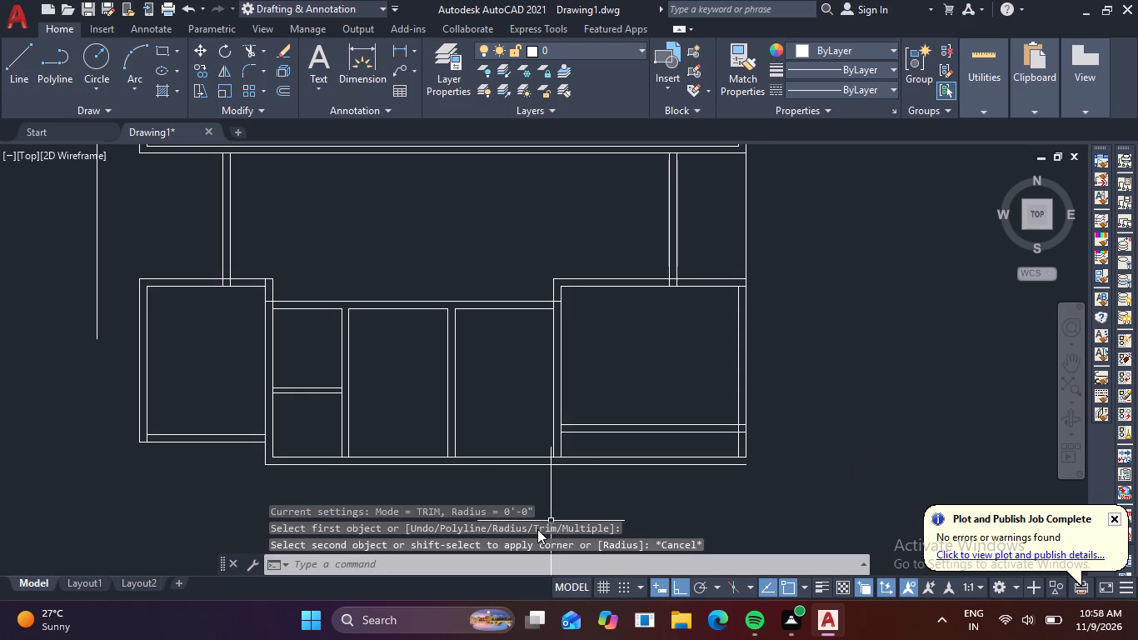
Fillet the outer south wall line with the east line of the eastern room's west wall into a square corner.
key(f)
key(space)
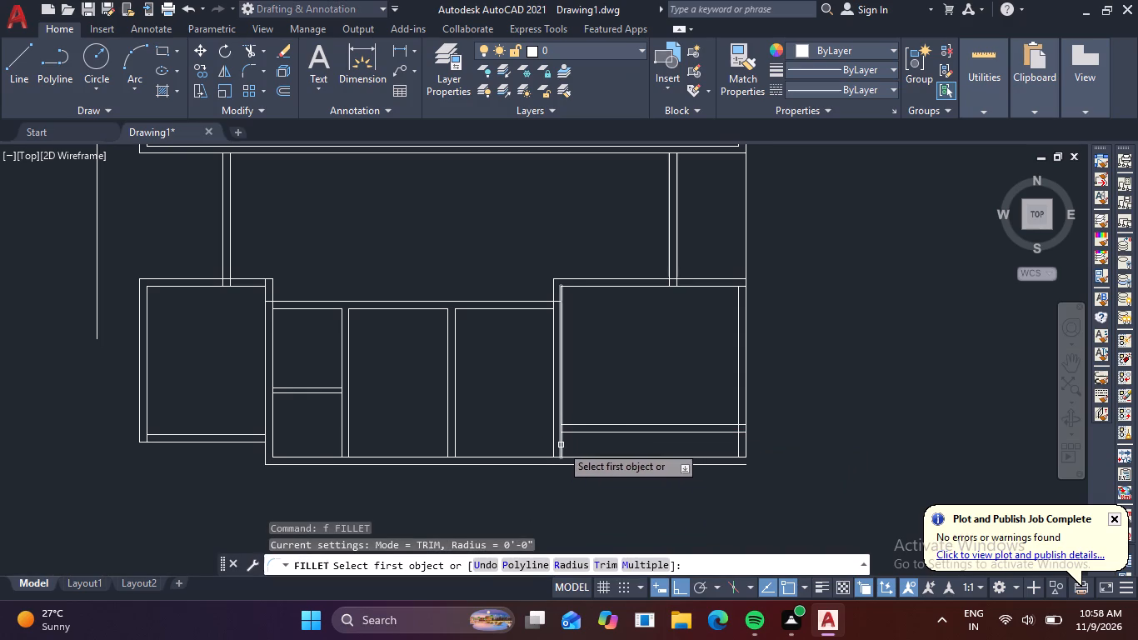
click(561, 445)
click(546, 464)
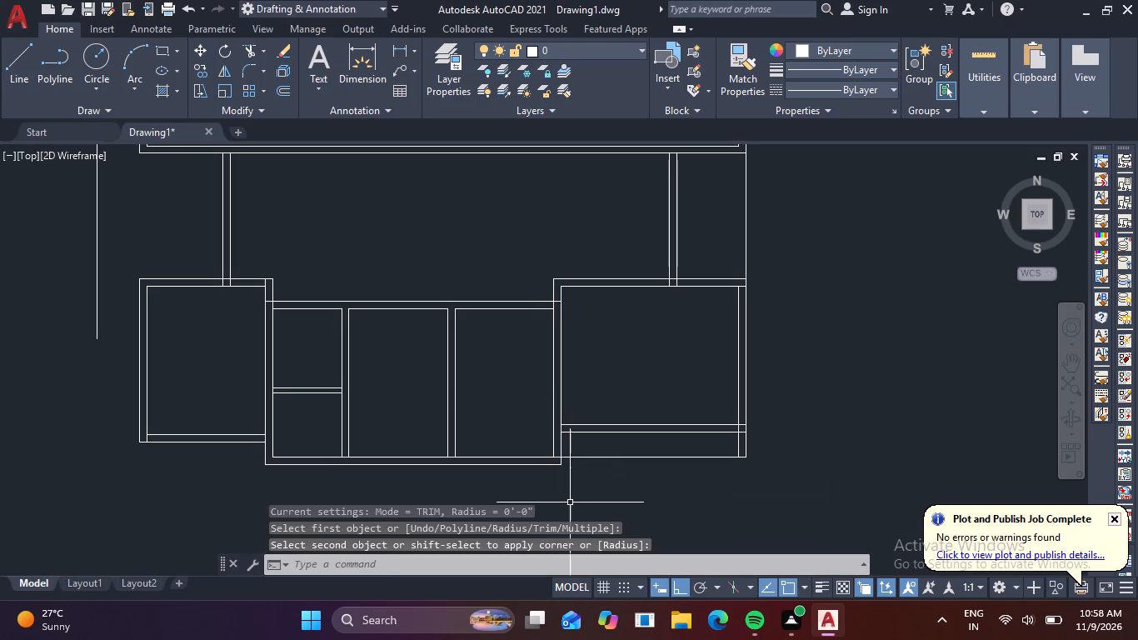
key(Escape)
key(Escape)
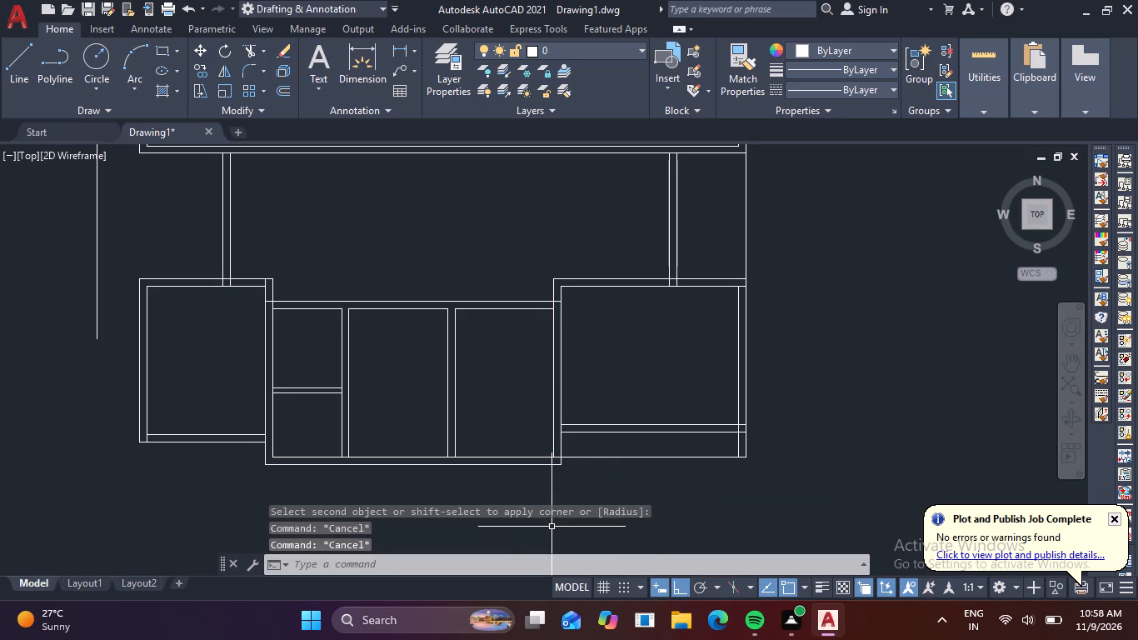
Trim the old south line and east wall ends beyond the eastern room's new south wall, and clear the overlapping lines at its southeast corner.
text(re)
key(Escape)
key(t)
key(r)
key(space)
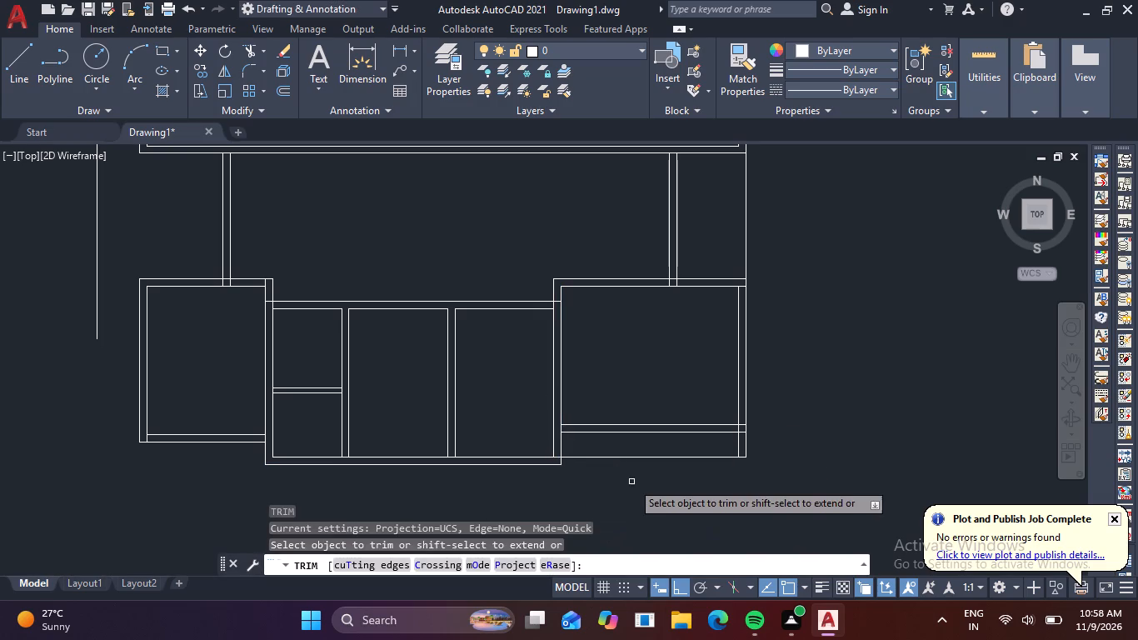
click(673, 456)
click(716, 442)
click(761, 442)
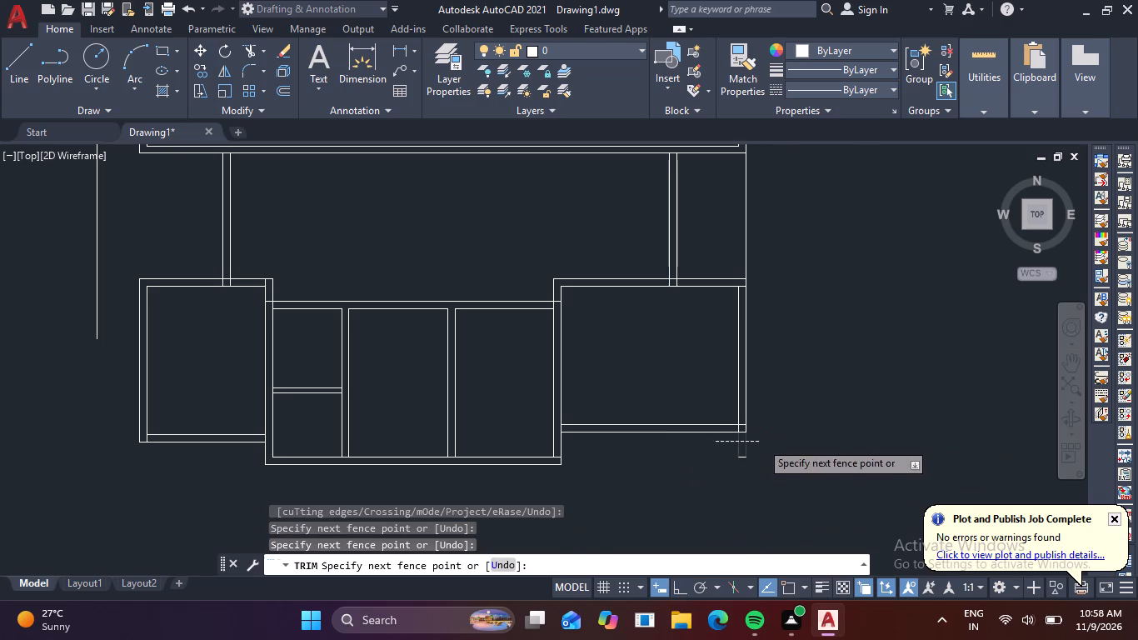
click(741, 459)
scroll(744, 429, up, 2)
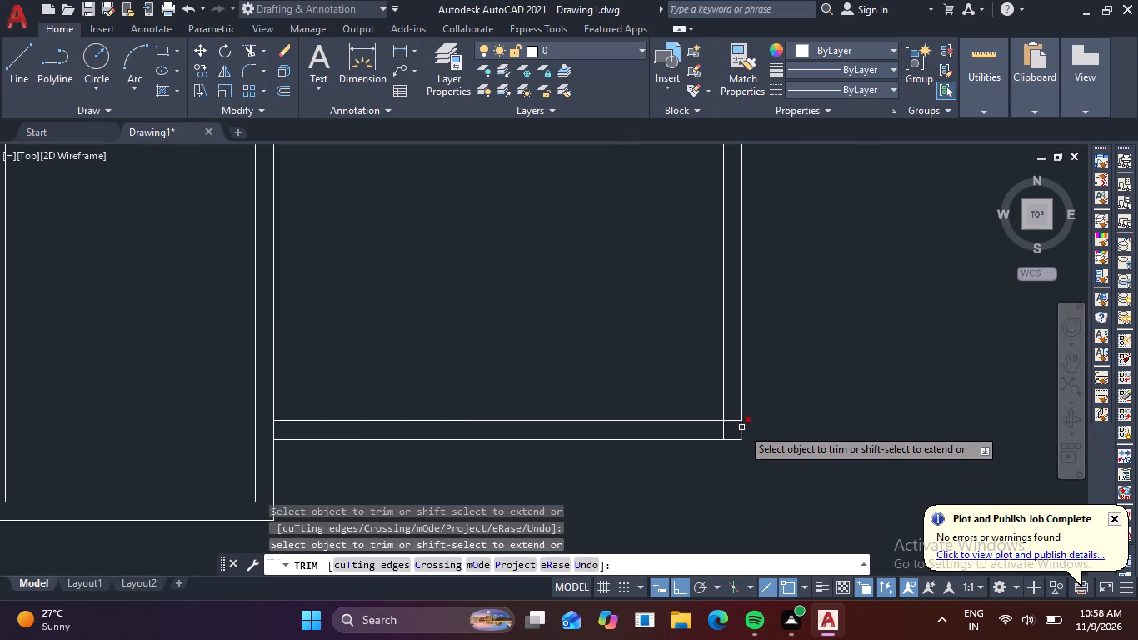
click(734, 421)
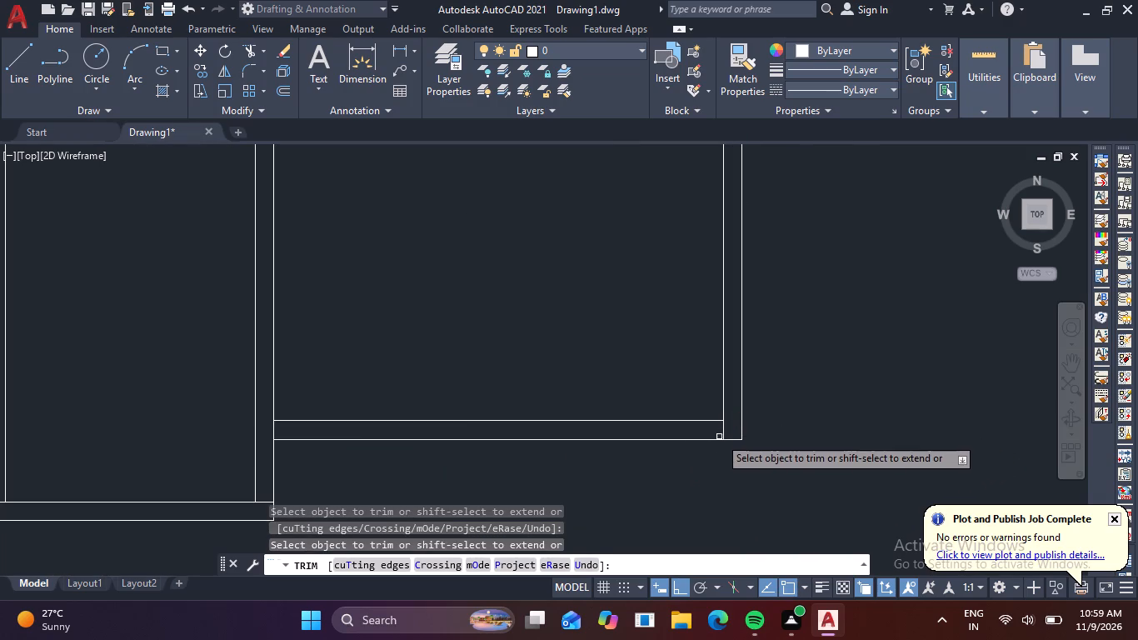
click(722, 432)
Trim the middle rooms' outer north wall line where it crosses the eastern room's west wall.
scroll(781, 422, down, 2)
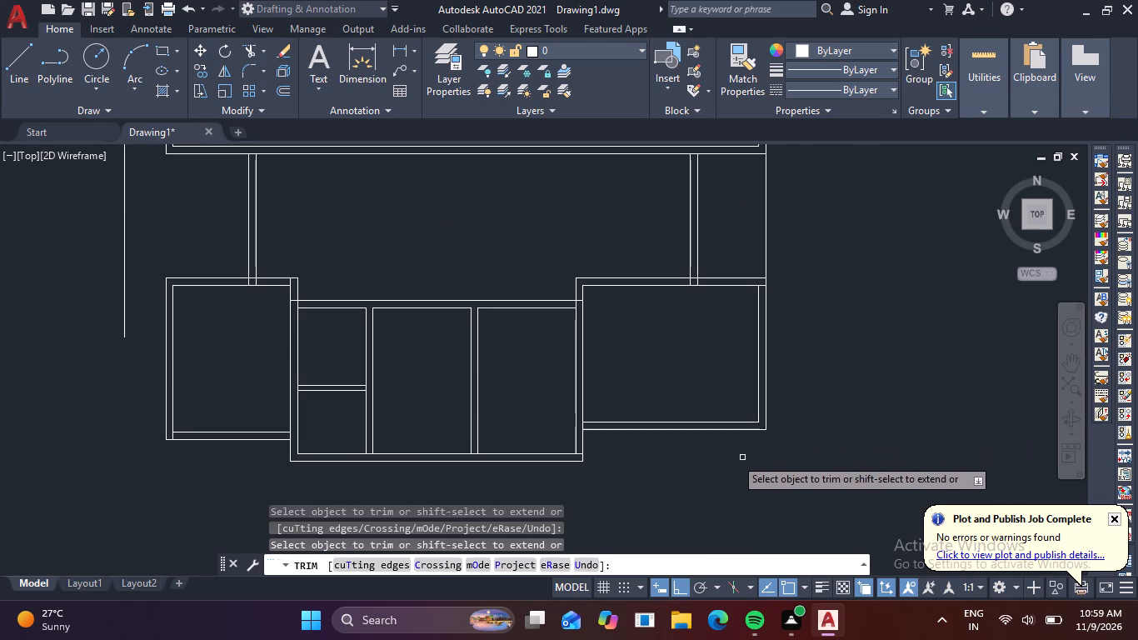
scroll(590, 312, up, 3)
click(545, 265)
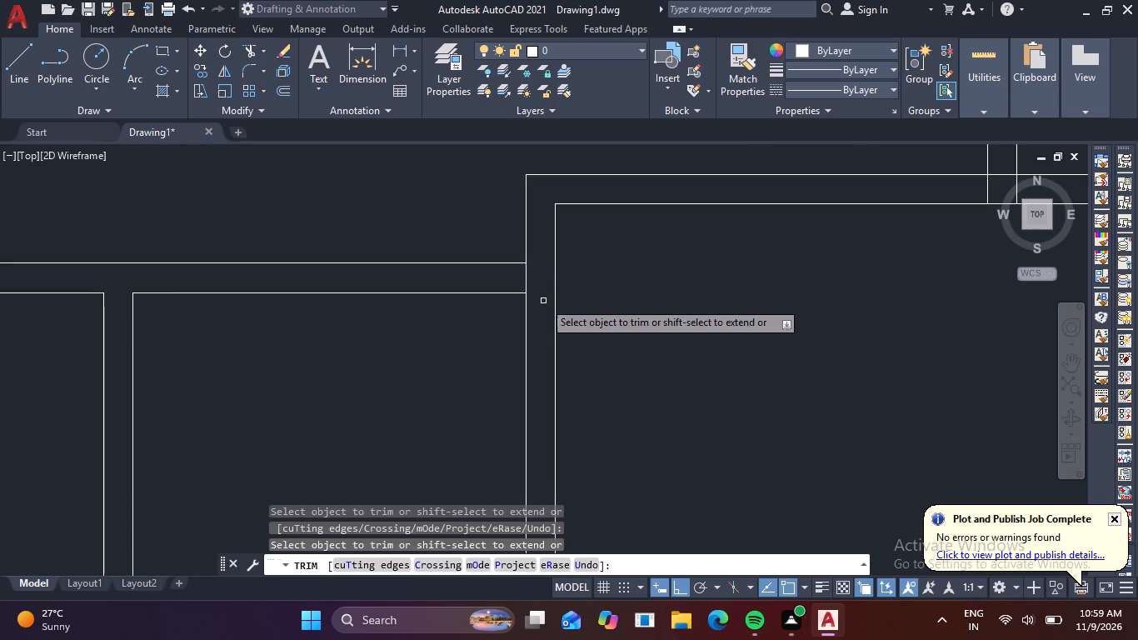
key(Escape)
Quick-measure the easternmost of the middle rooms.
scroll(641, 314, down, 3)
middle_drag(664, 352, 654, 244)
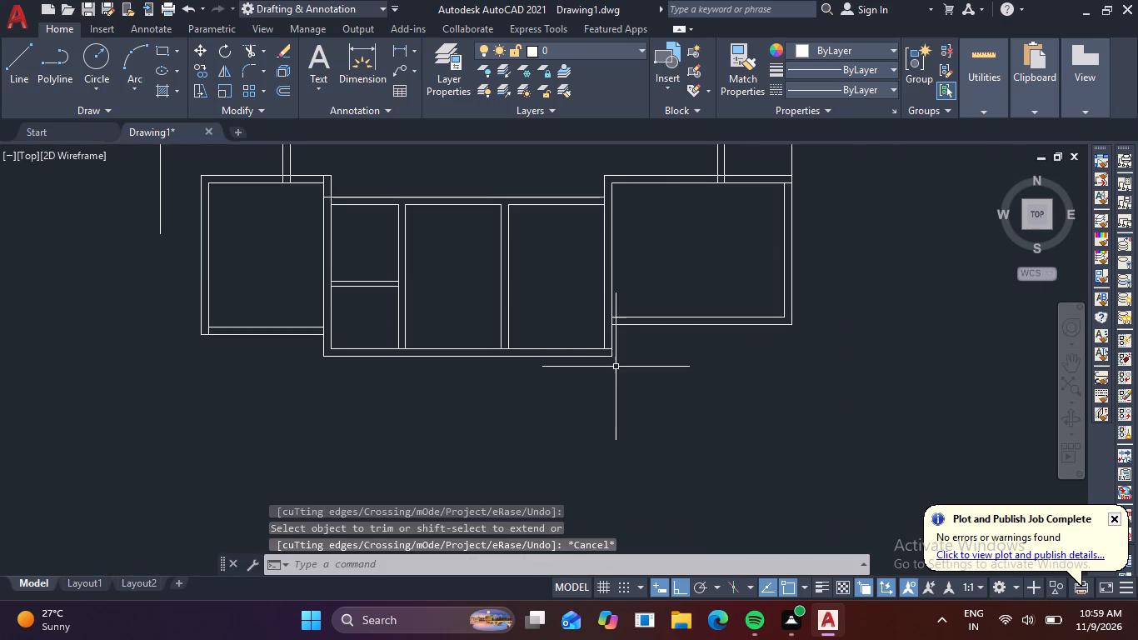
key(Escape)
key(Escape)
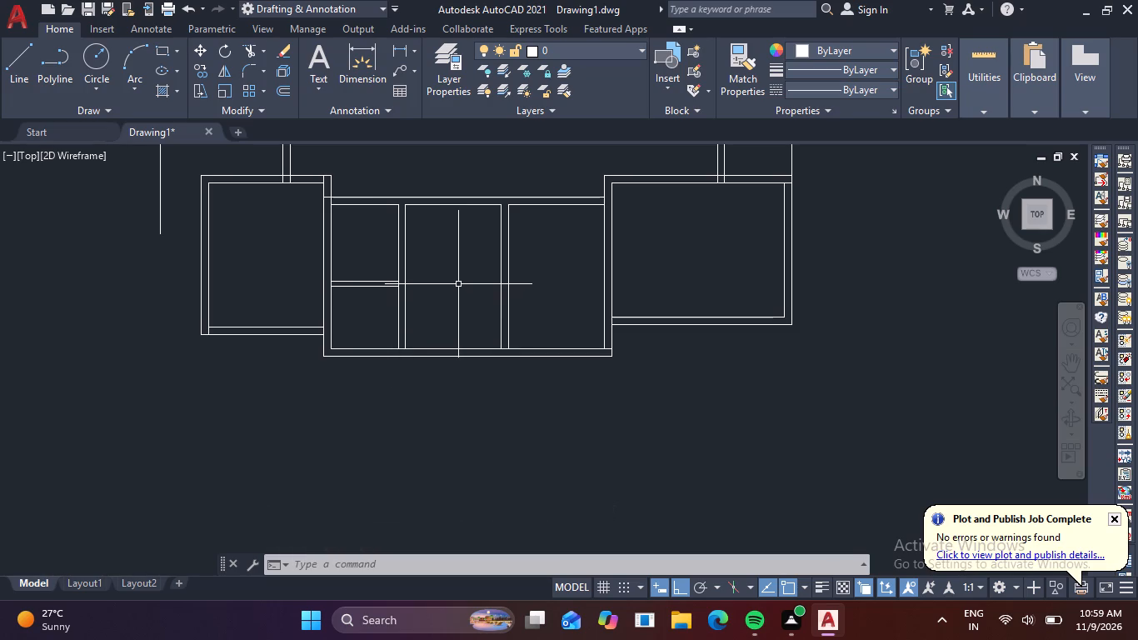
click(980, 110)
click(980, 130)
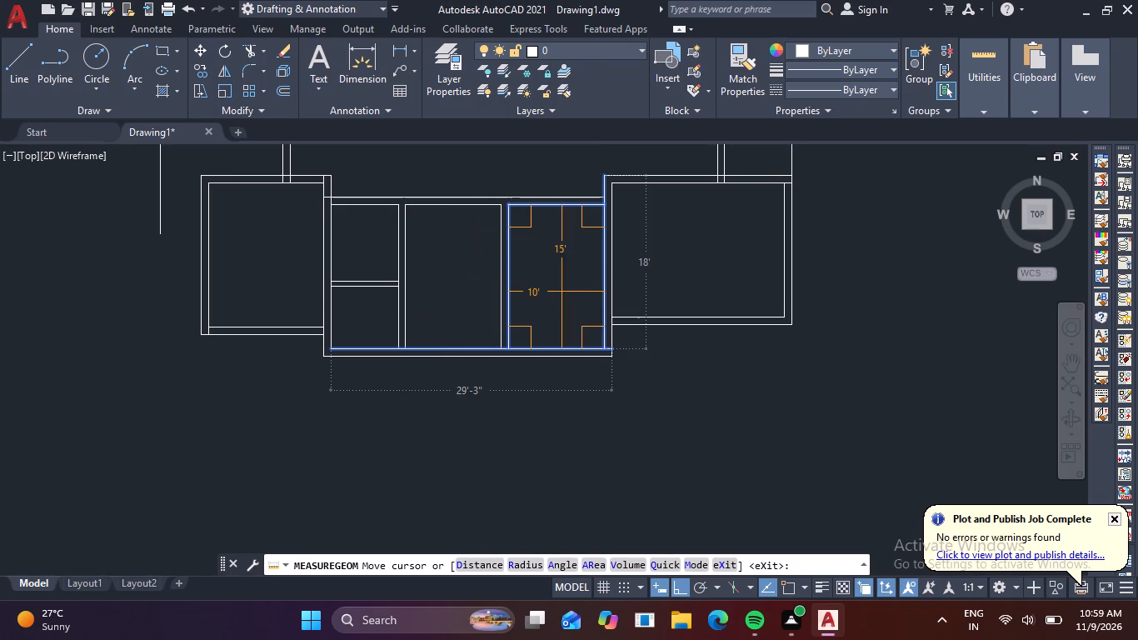
key(Escape)
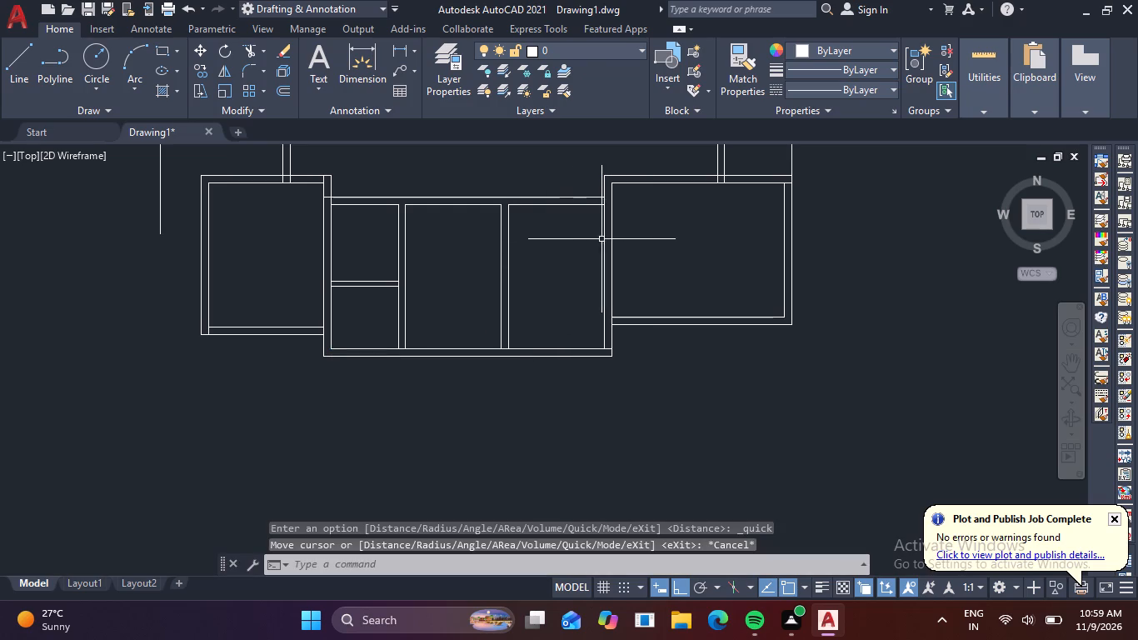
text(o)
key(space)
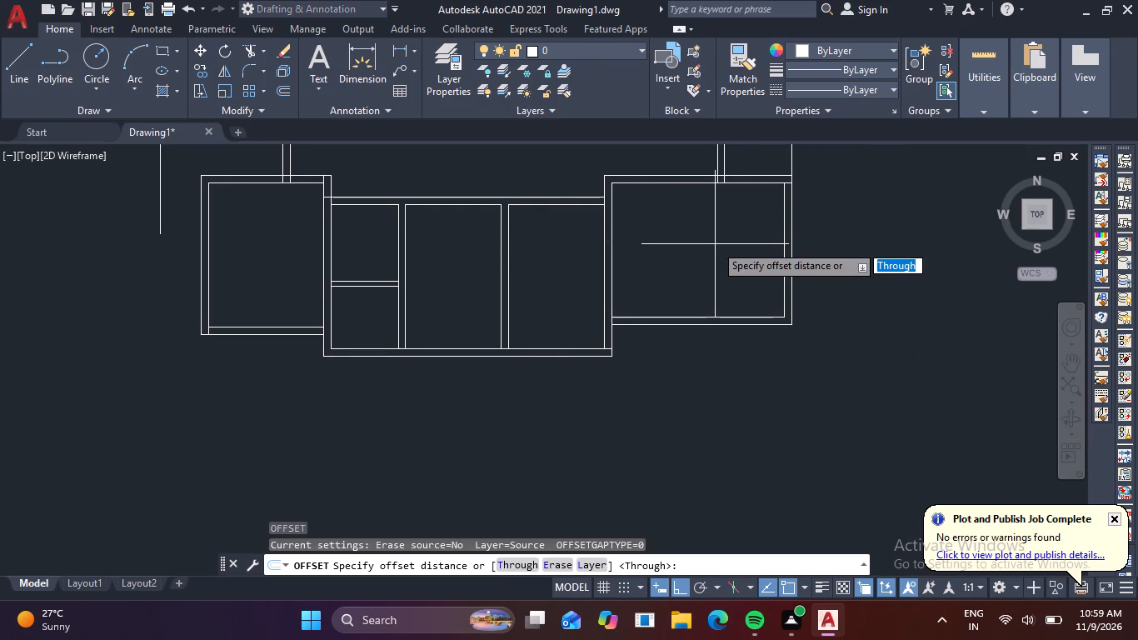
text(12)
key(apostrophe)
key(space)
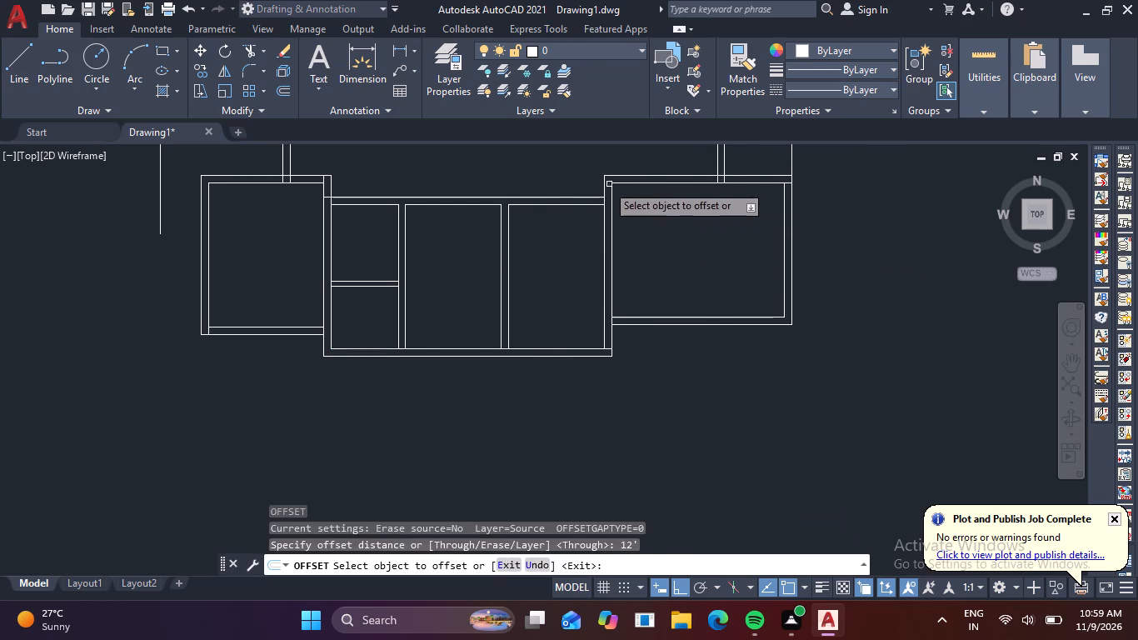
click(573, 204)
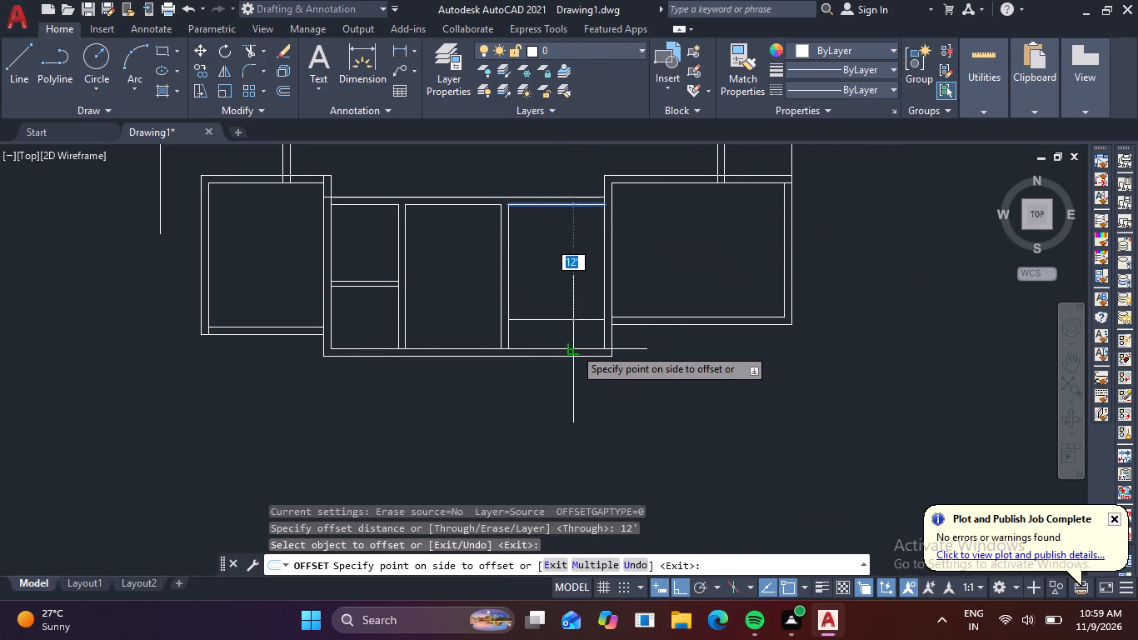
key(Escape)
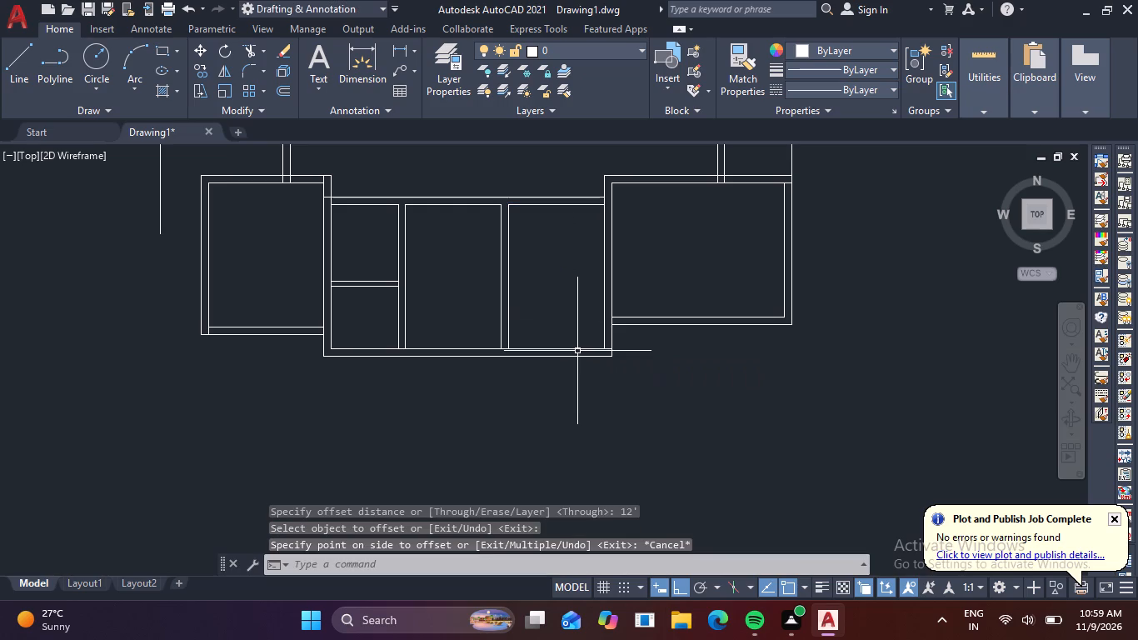
Extend the eastern room's two south wall lines west to the wall between the two easternmost middle rooms.
text(ex)
key(space)
drag(642, 290, 636, 353)
drag(639, 295, 616, 363)
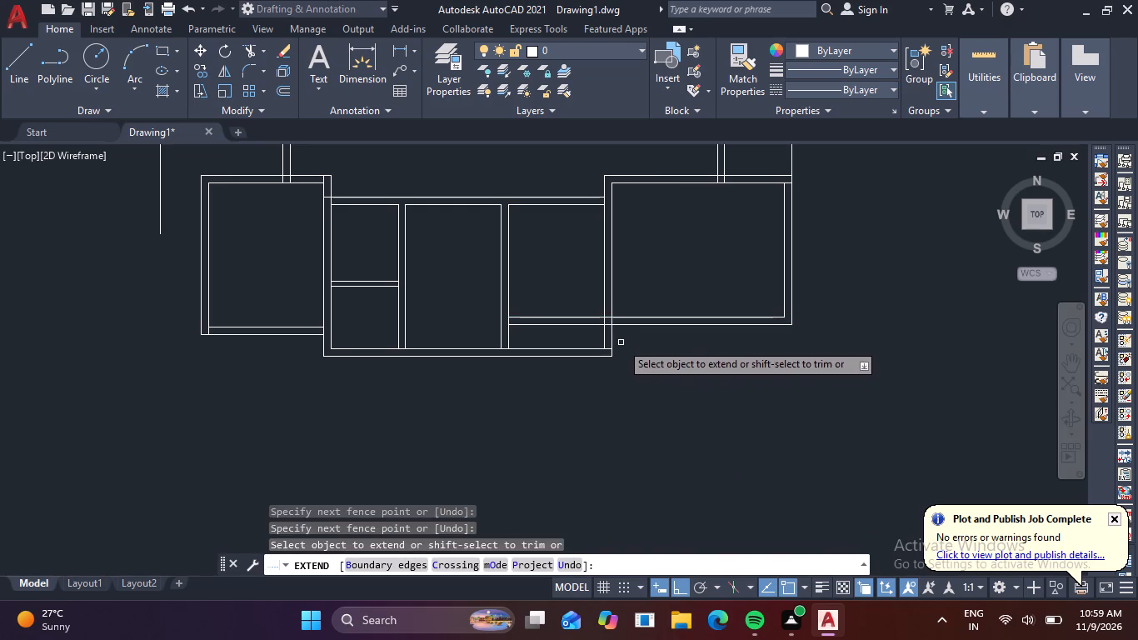
Clear the easternmost middle room's old south wall and leftover wall ends, extending its west wall's east line to the outer south line.
shift+click(621, 342)
shift+click(588, 337)
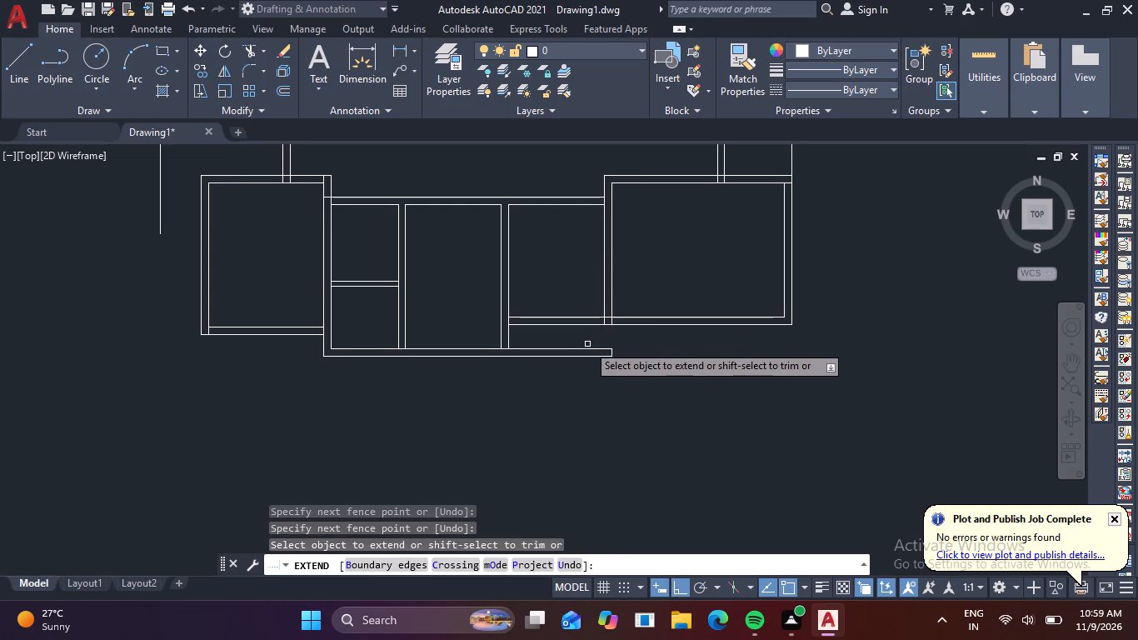
click(507, 342)
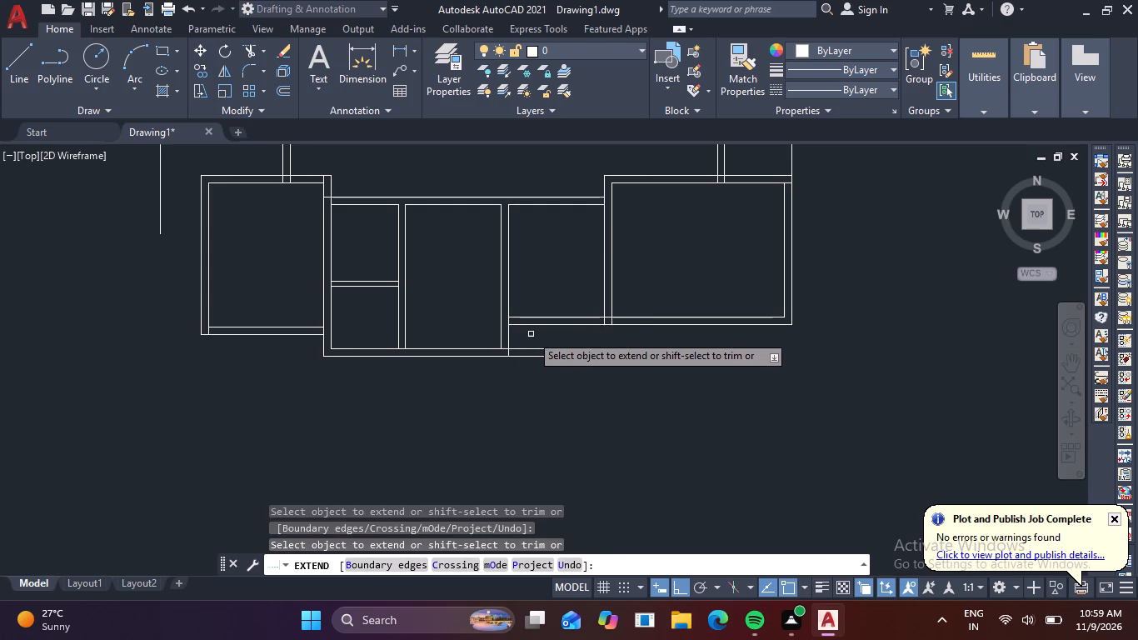
shift+click(537, 333)
shift+click(541, 369)
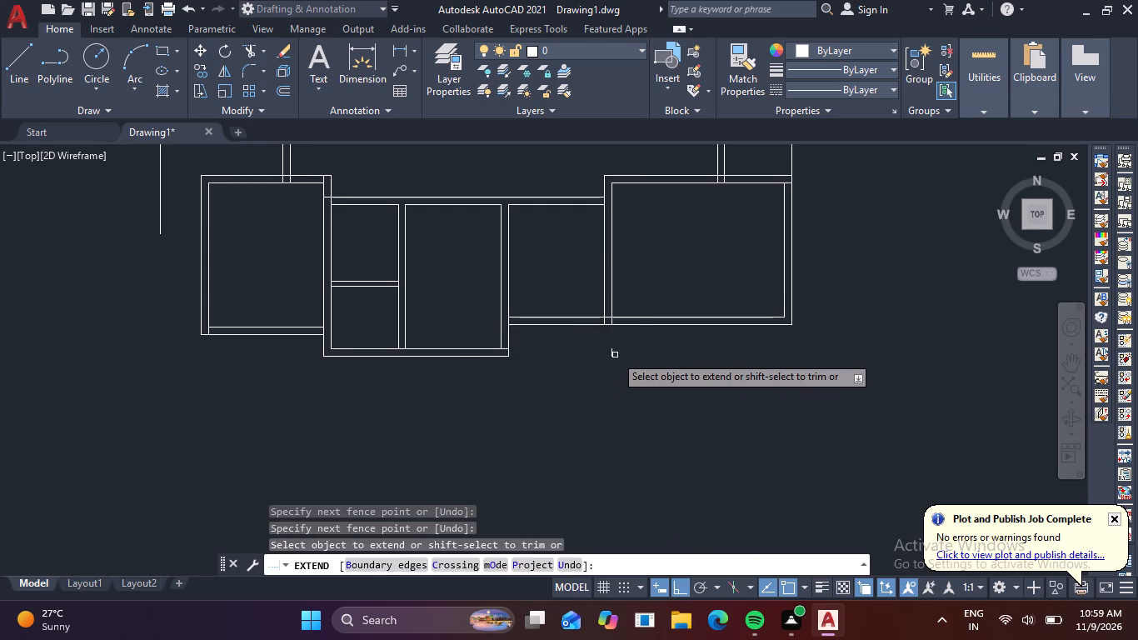
click(615, 355)
click(590, 356)
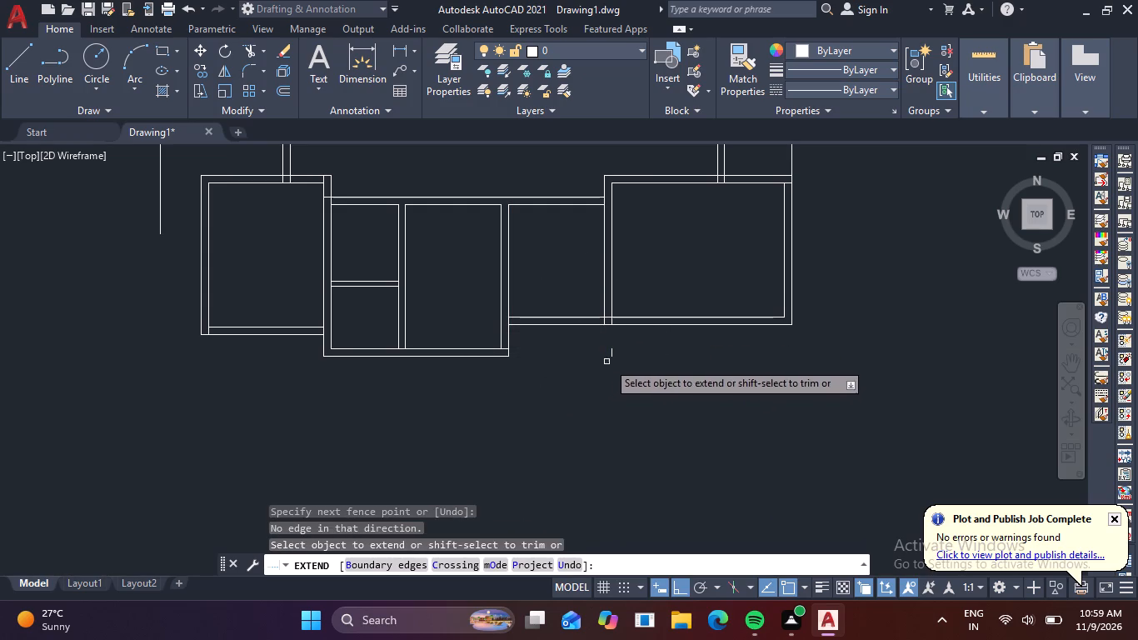
click(611, 354)
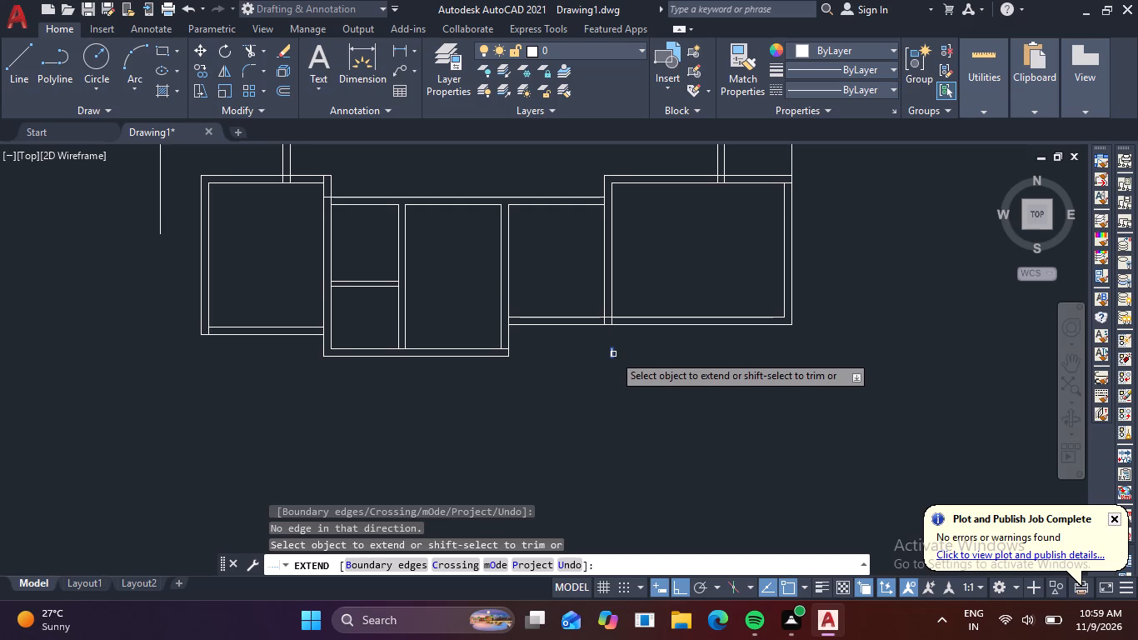
shift+click(614, 354)
scroll(618, 297, up, 3)
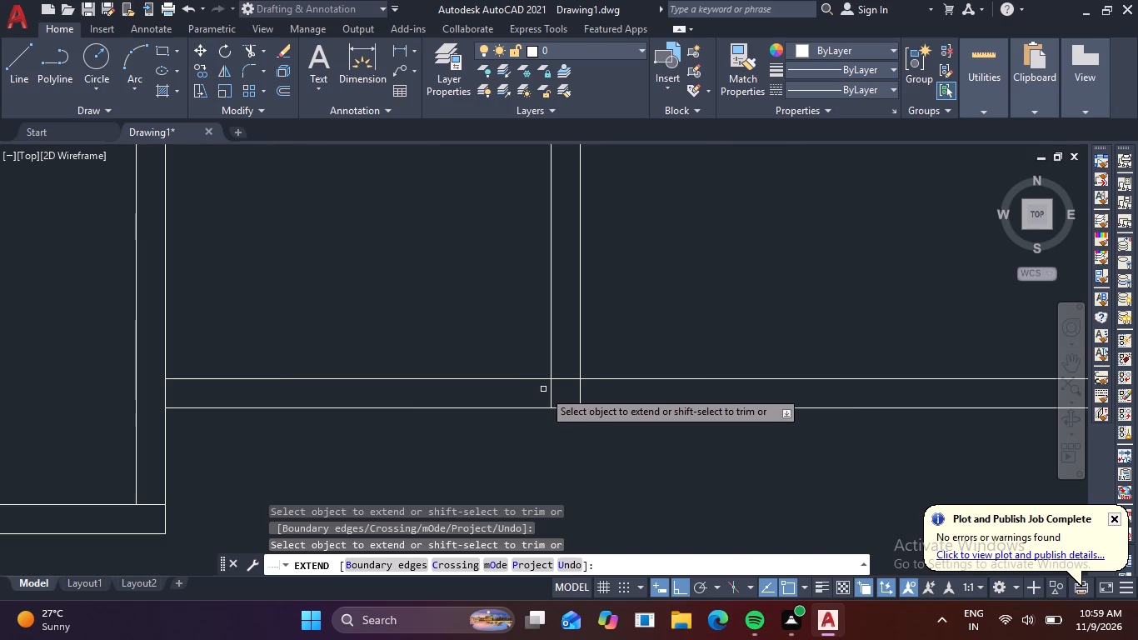
key(Escape)
key(Escape)
Draw a horizontal line from the south end of the westernmost boundary line east to the western room's west wall.
scroll(533, 383, down, 5)
scroll(503, 367, up, 1)
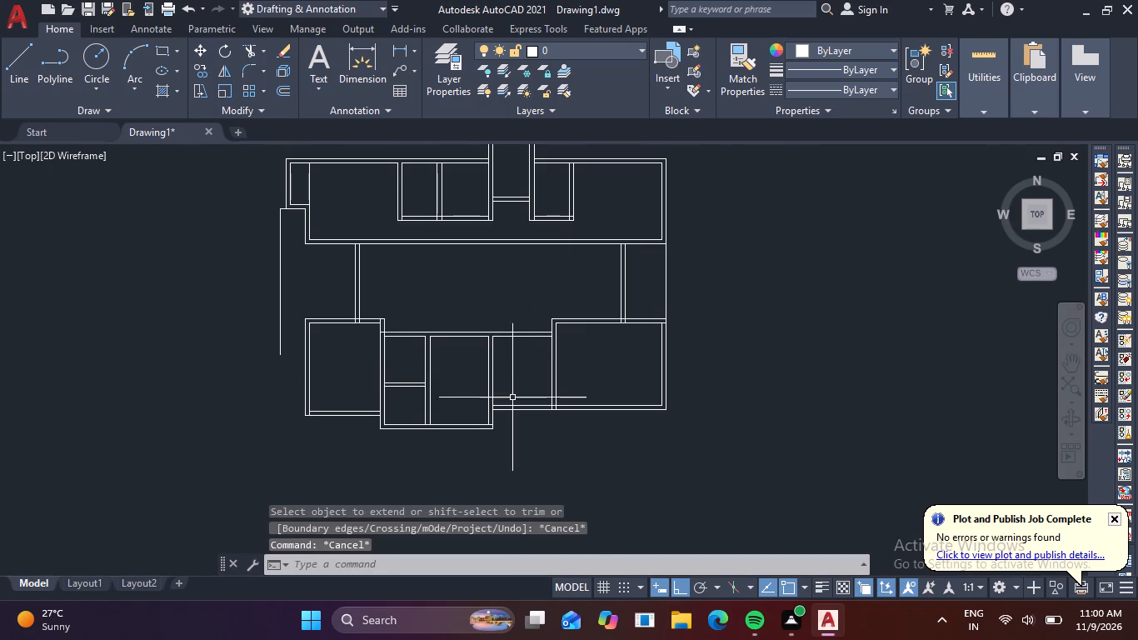
middle_drag(576, 390, 573, 430)
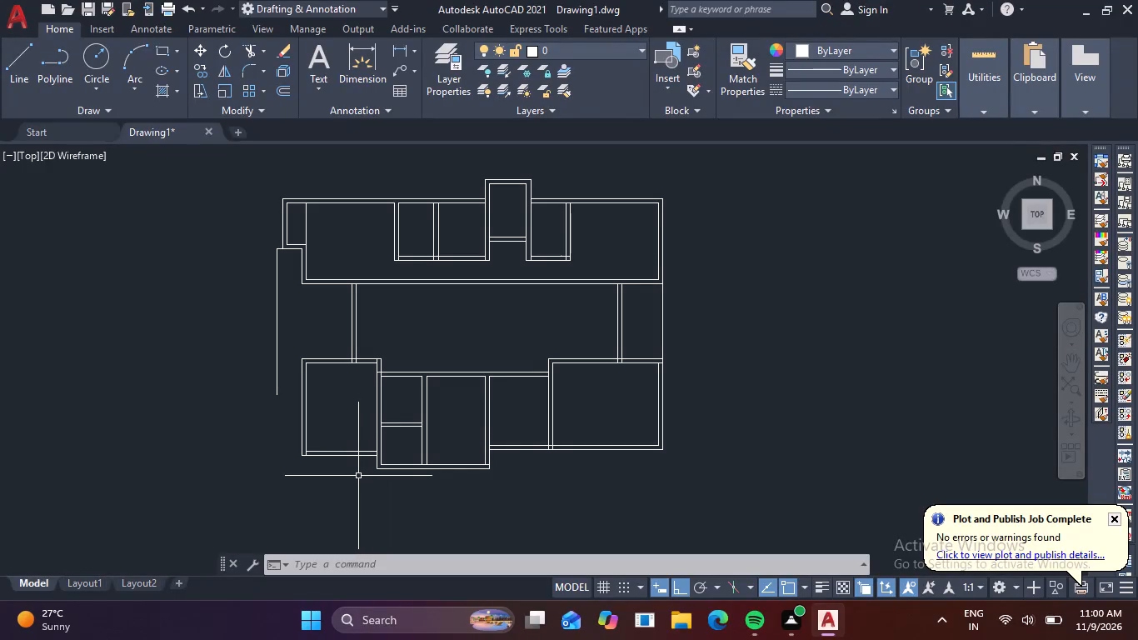
scroll(270, 391, up, 1)
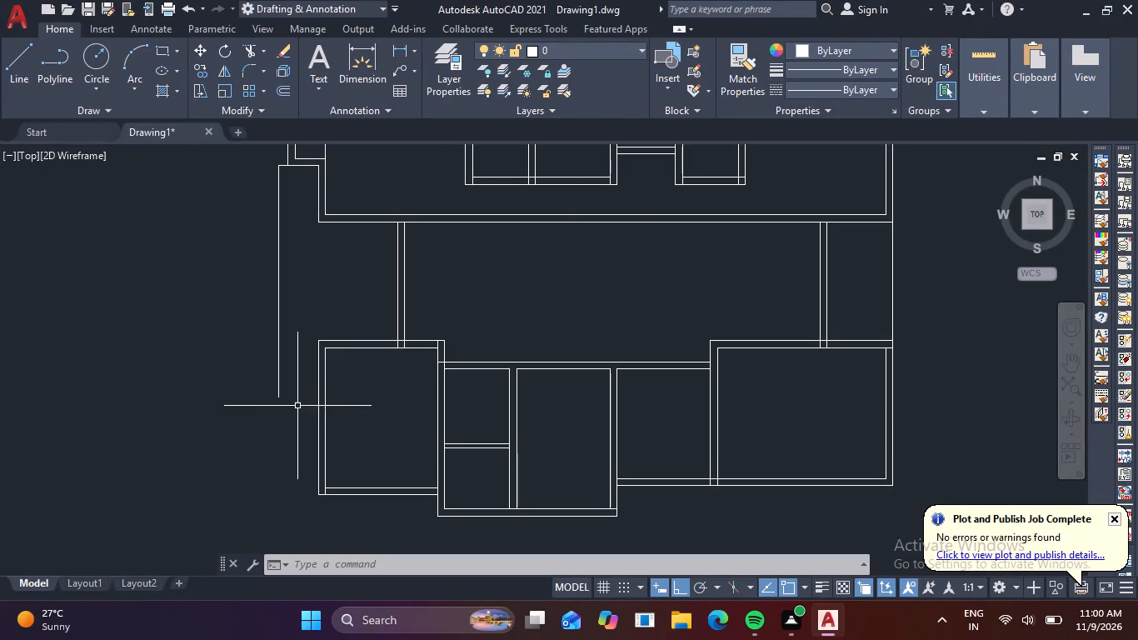
key(l)
key(space)
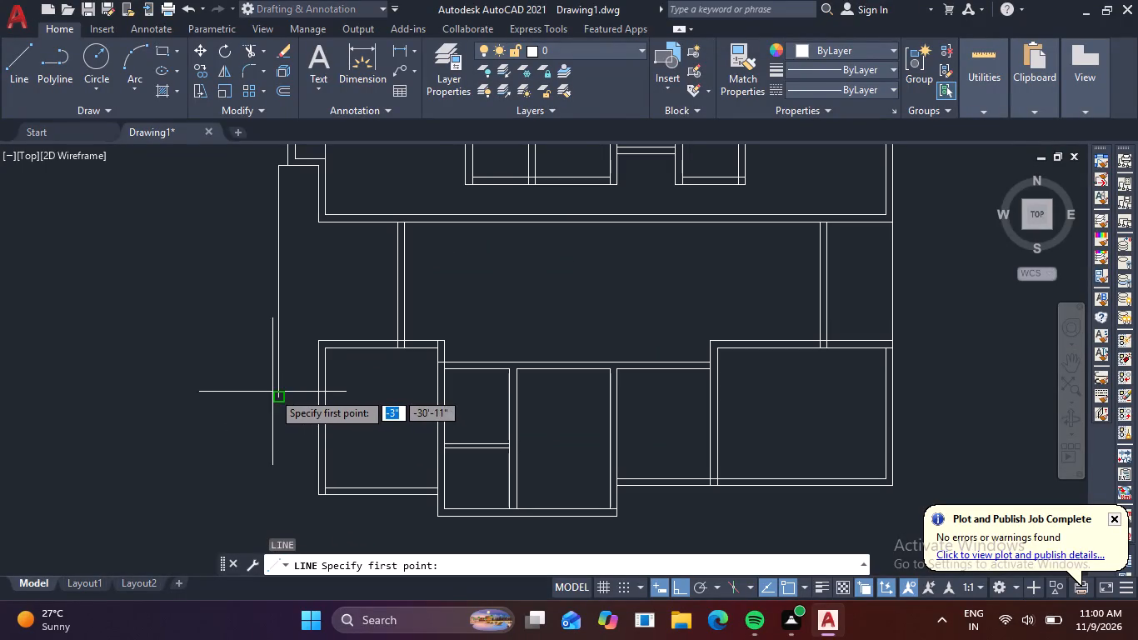
click(279, 397)
click(318, 399)
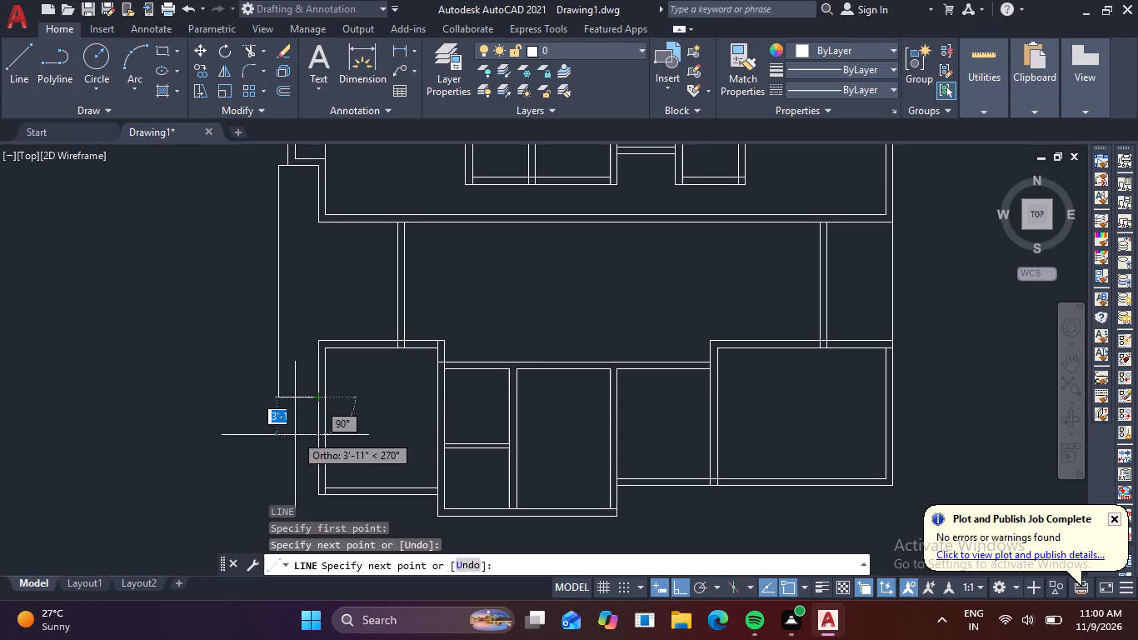
key(Escape)
Trim the overlapping lines along the south wall of the two northern rooms west of the projecting room, including the partition ends.
scroll(348, 408, down, 3)
scroll(365, 346, up, 2)
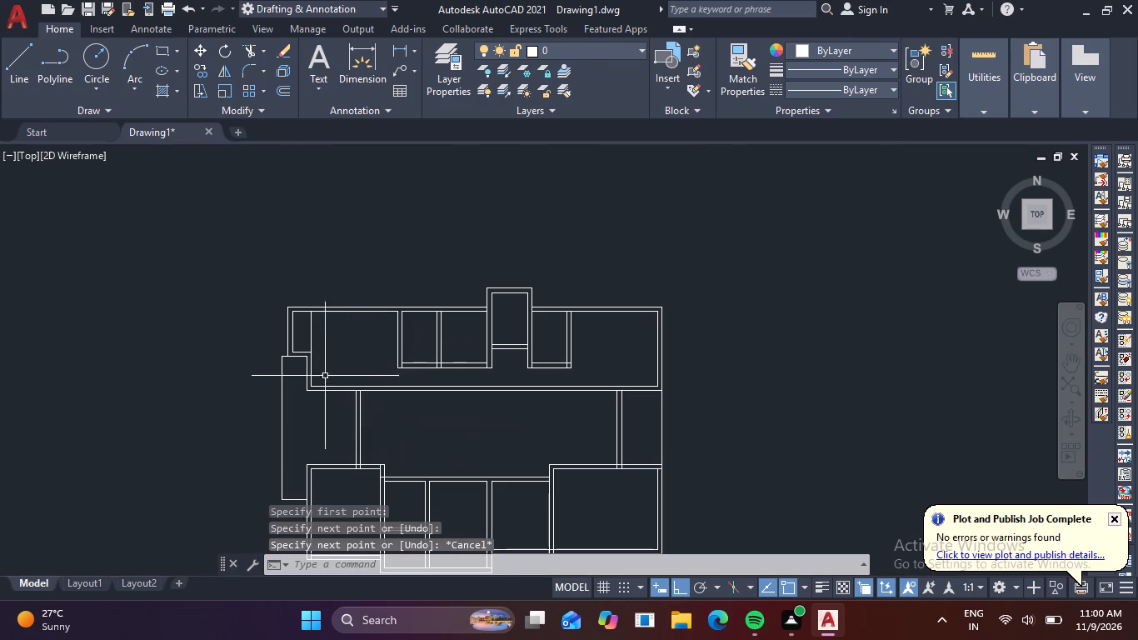
scroll(298, 379, up, 1)
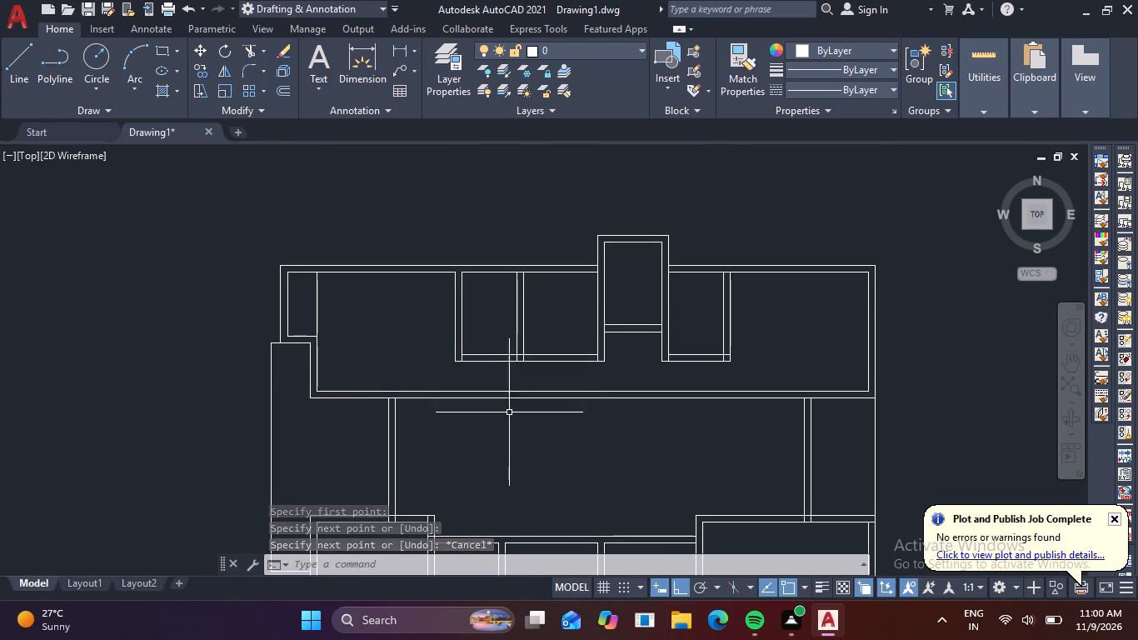
text(tr)
key(space)
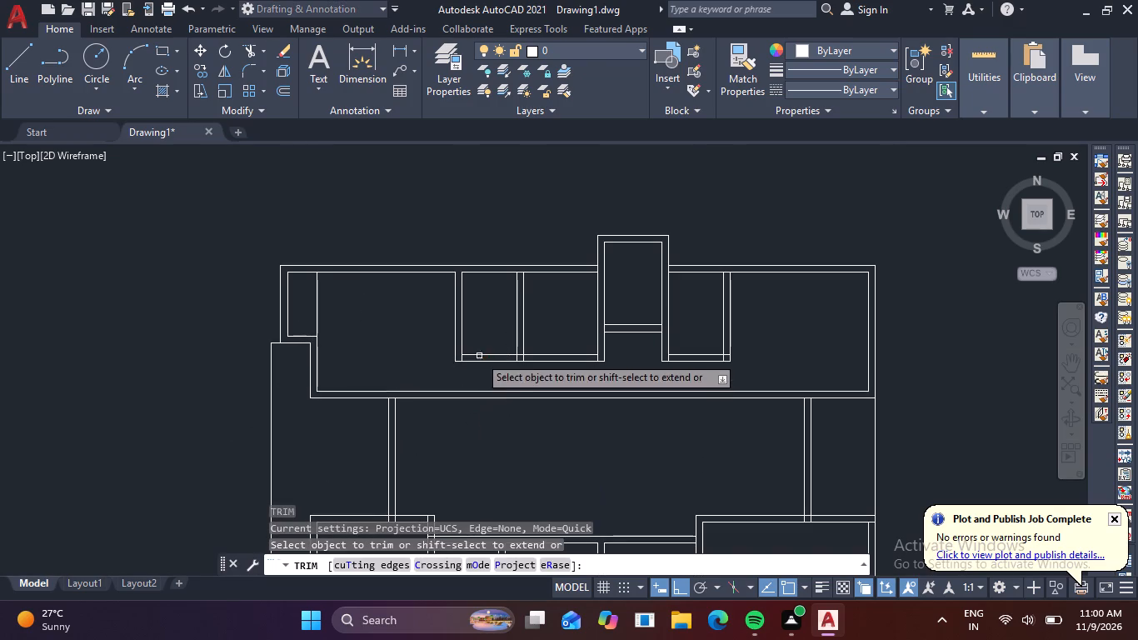
scroll(476, 353, up, 2)
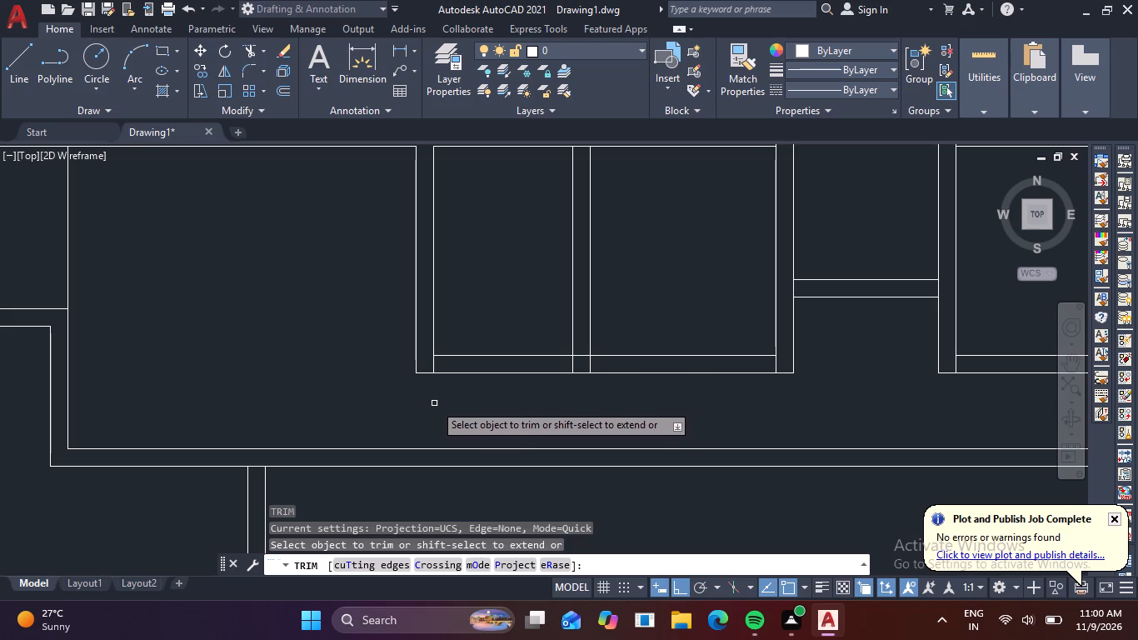
click(434, 364)
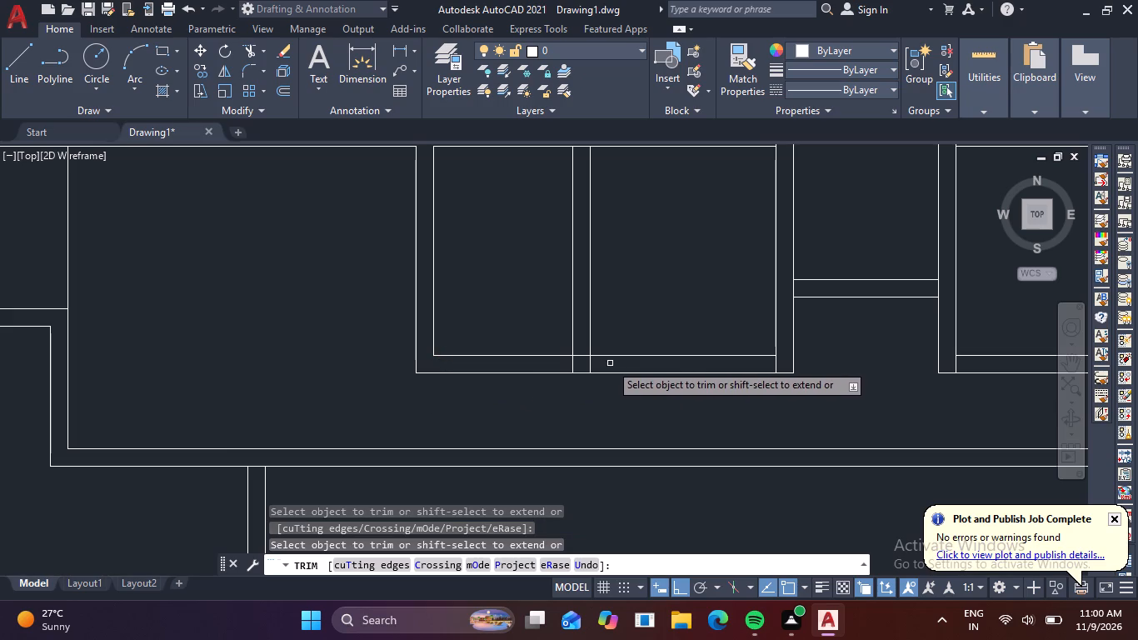
click(601, 365)
click(550, 364)
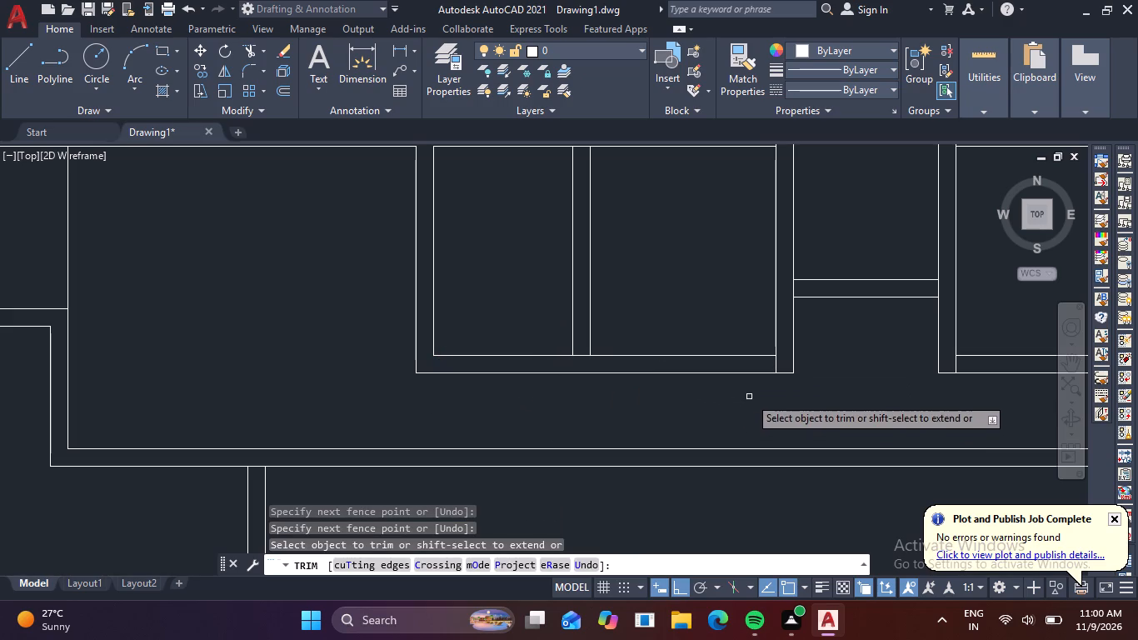
click(776, 367)
Trim the overlapping lines where the partition between those two rooms meets the north wall and at the projecting room's wall junctions.
scroll(691, 392, down, 2)
middle_drag(690, 421, 698, 454)
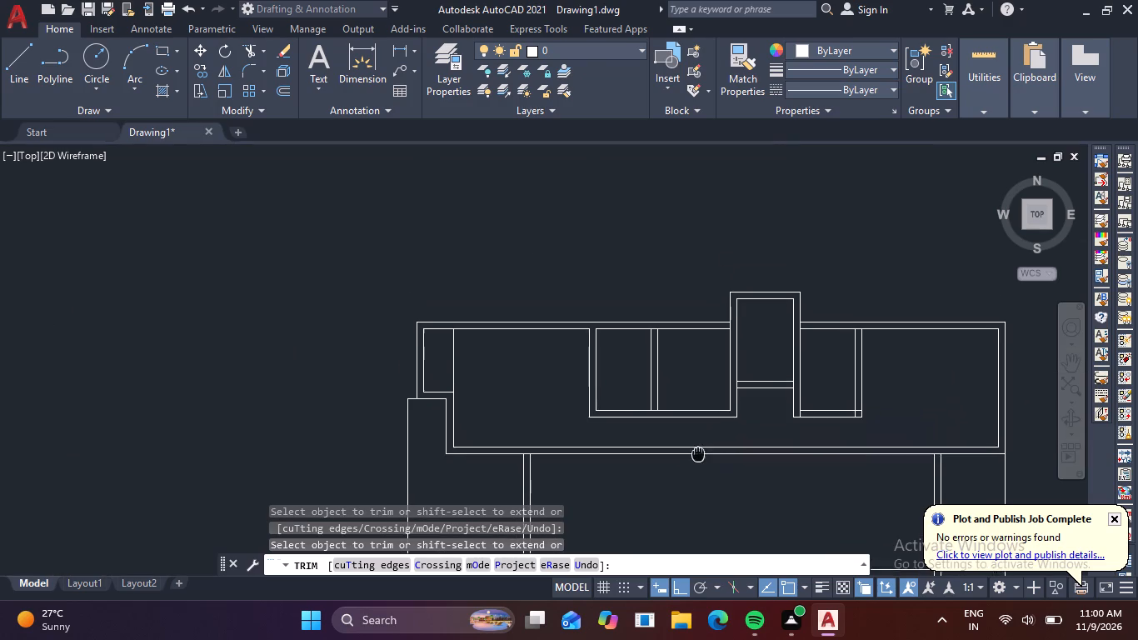
middle_drag(698, 454, 697, 457)
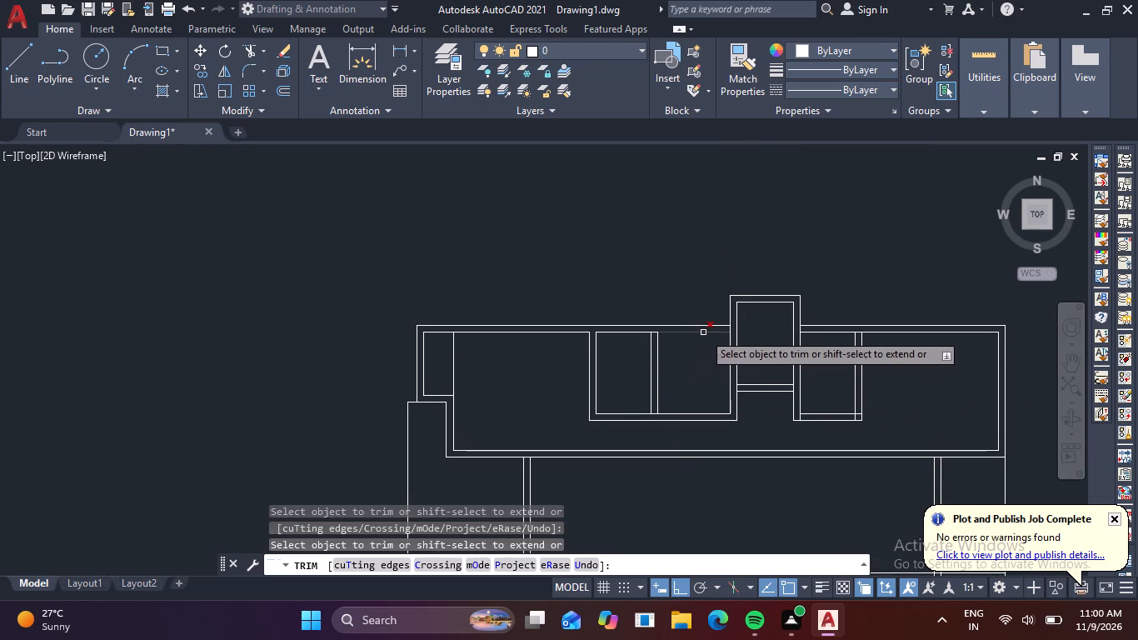
scroll(643, 337, up, 3)
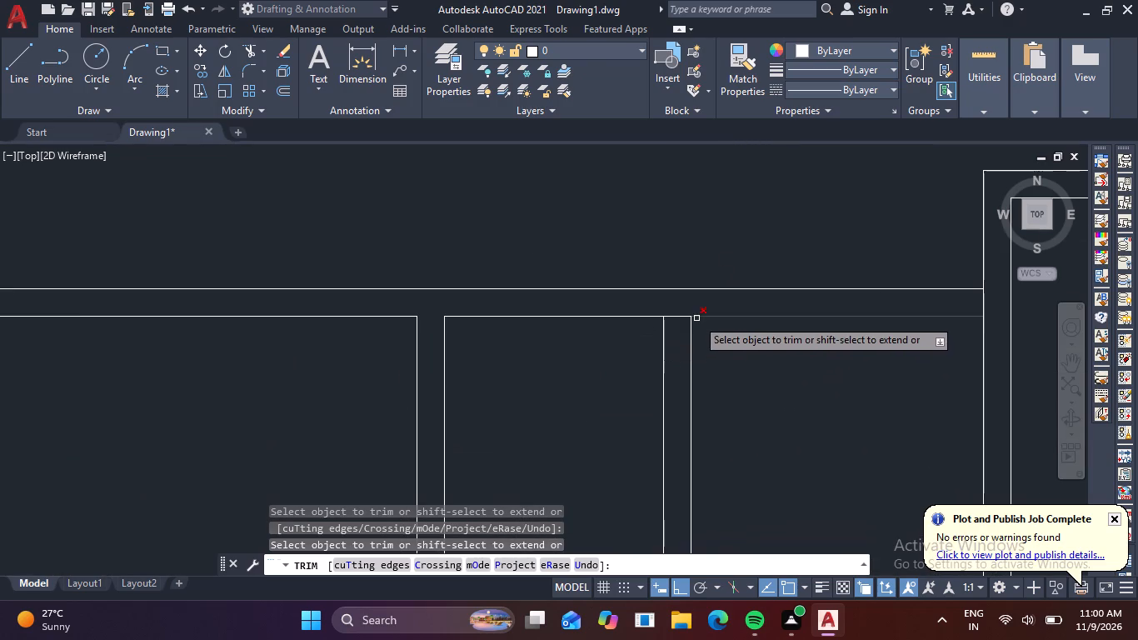
click(678, 316)
scroll(634, 338, down, 3)
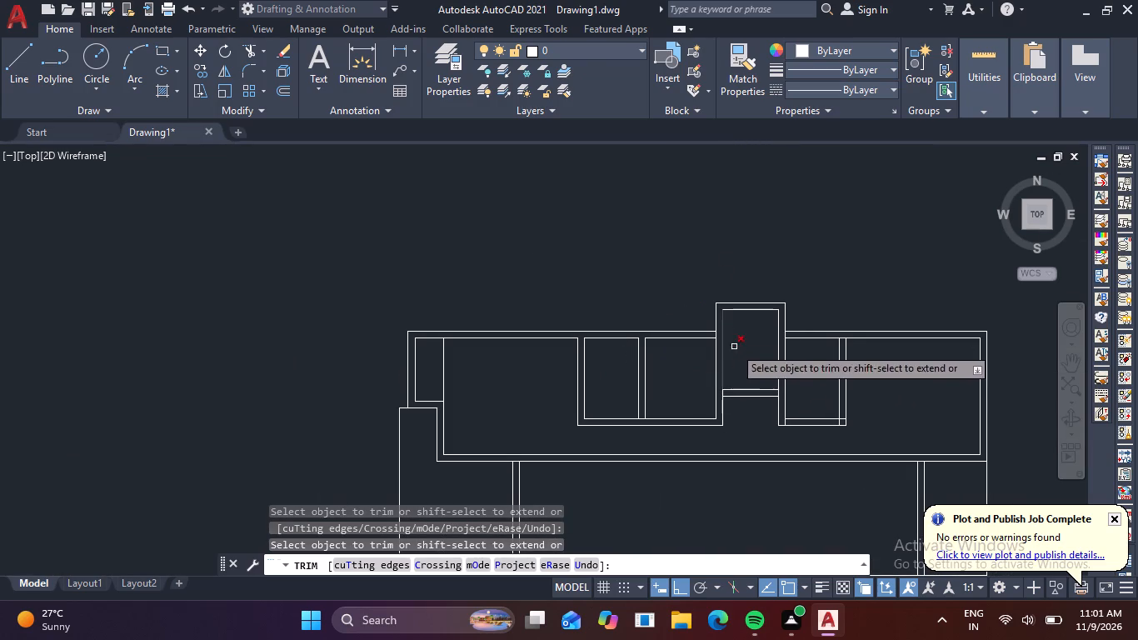
scroll(718, 398, up, 2)
click(722, 388)
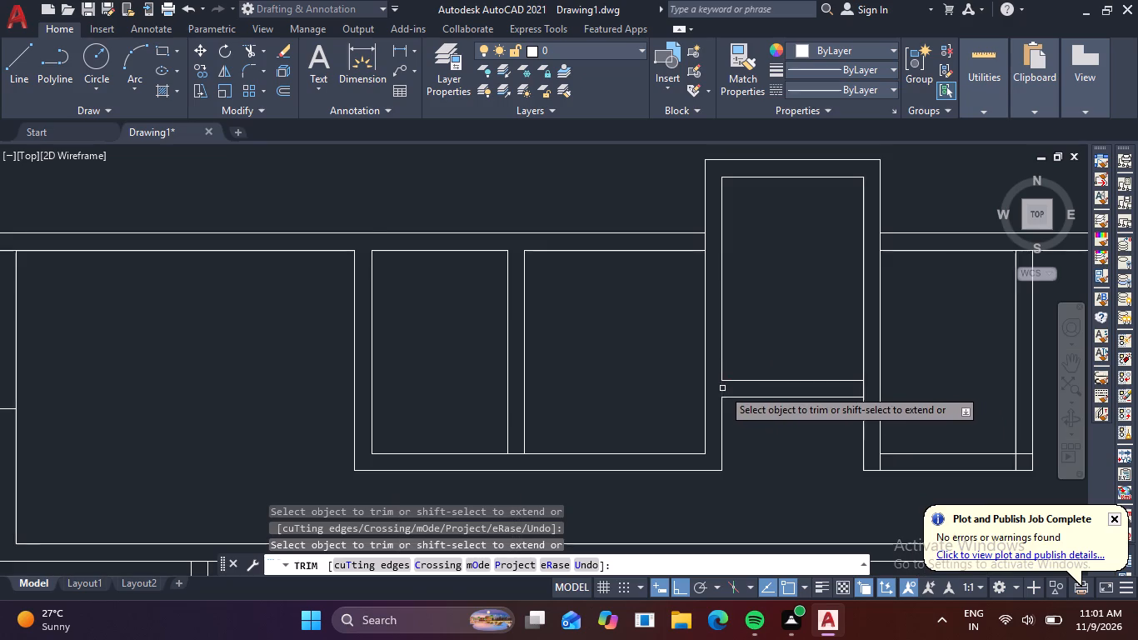
click(863, 393)
scroll(854, 416, down, 1)
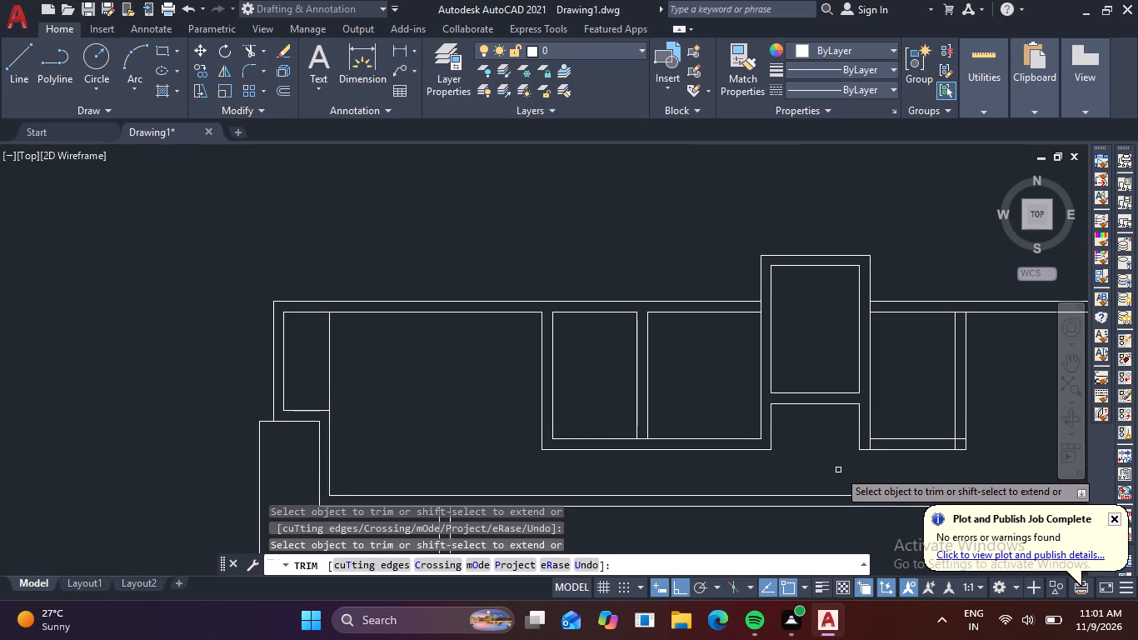
click(872, 446)
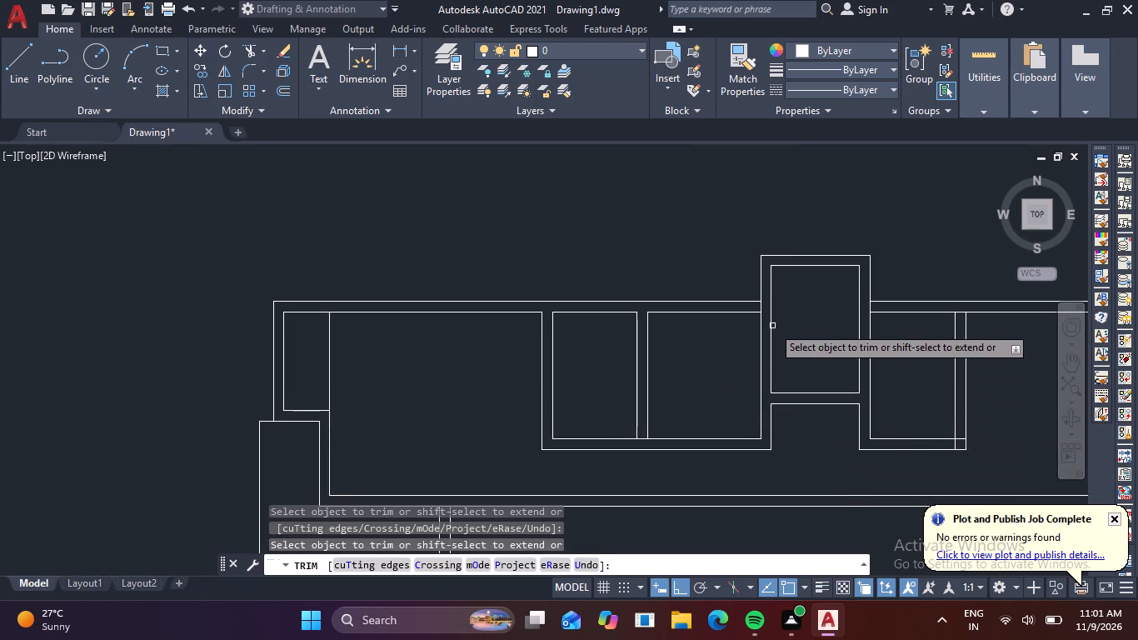
scroll(766, 298, up, 3)
click(726, 334)
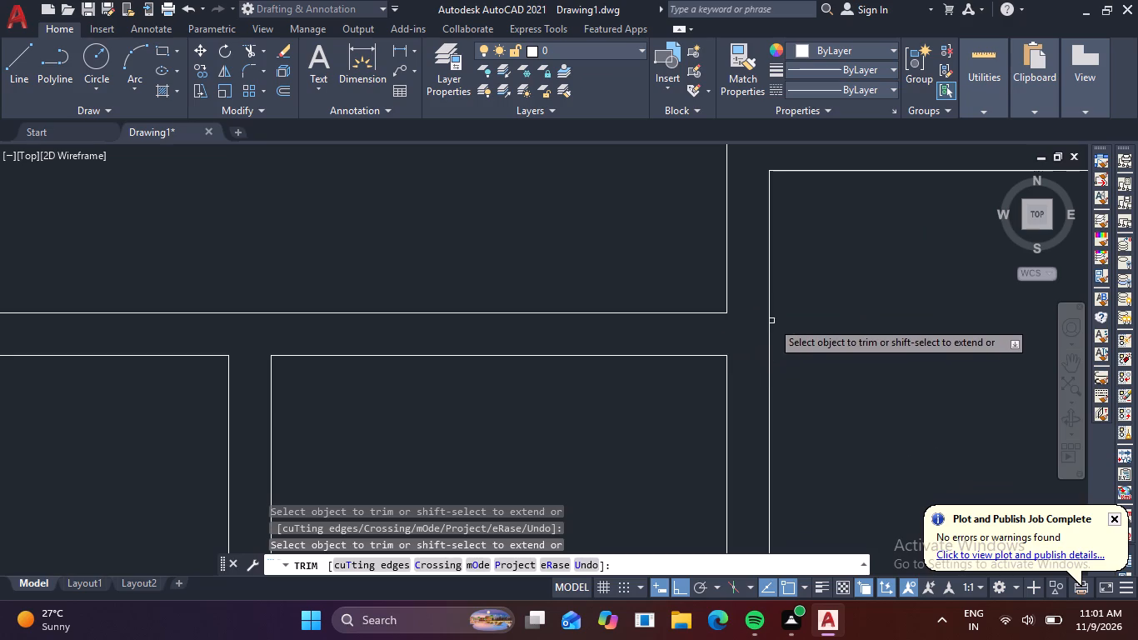
Trim the overlapping lines where the east wall of the small room east of the projecting room meets its south and north walls.
scroll(771, 321, down, 3)
scroll(956, 480, up, 3)
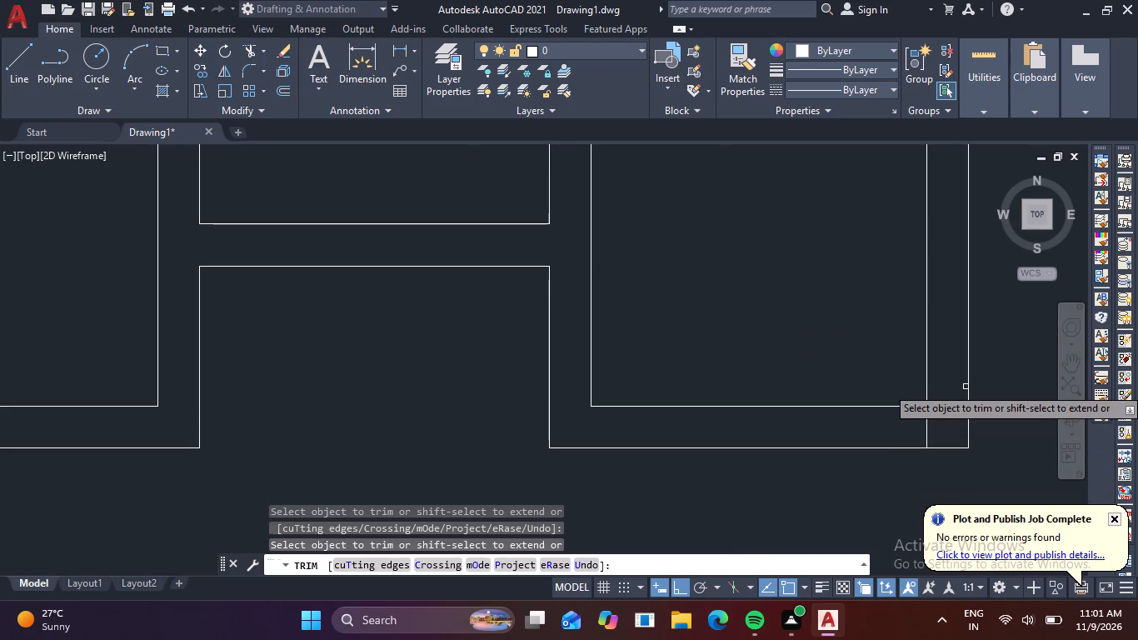
click(951, 391)
click(910, 439)
scroll(932, 424, down, 3)
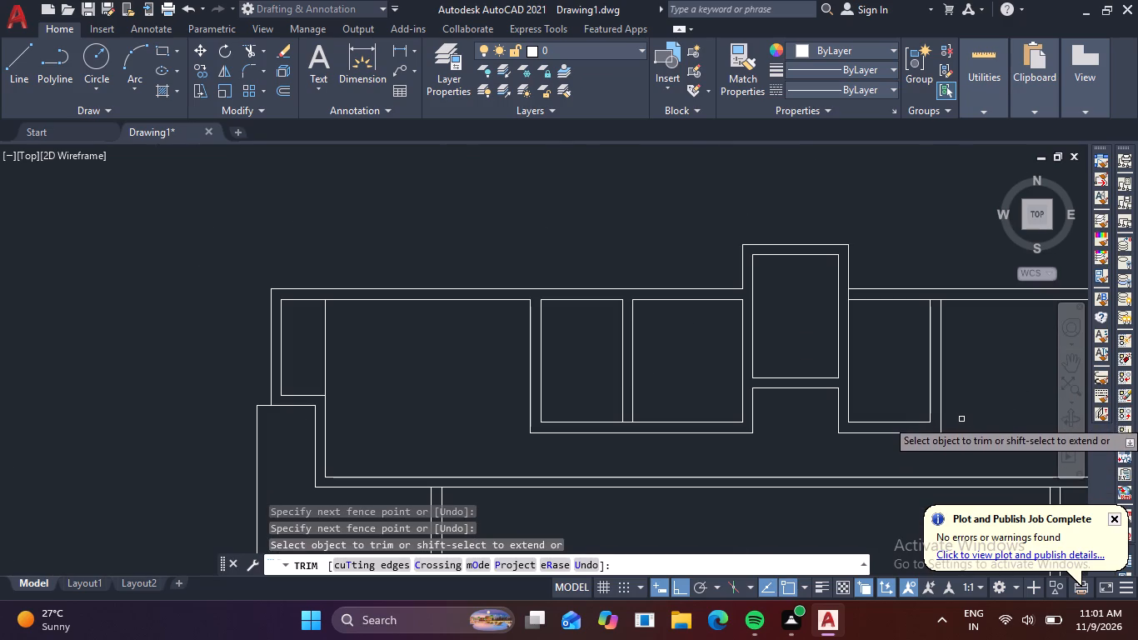
middle_drag(960, 407, 932, 477)
scroll(905, 369, up, 2)
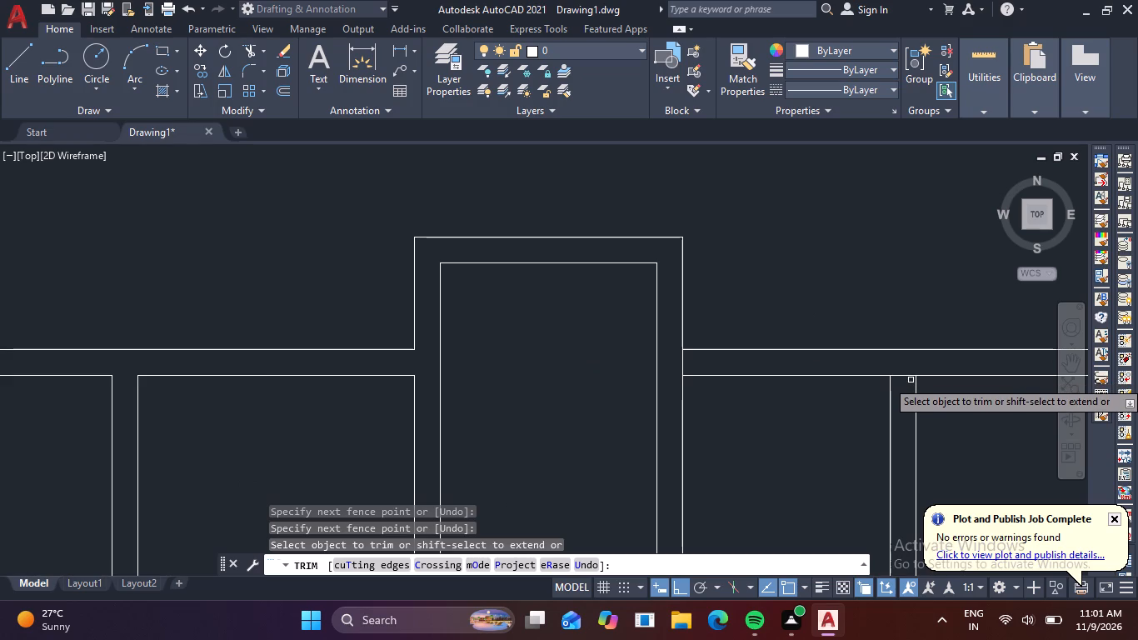
click(908, 379)
click(899, 370)
scroll(841, 372, down, 3)
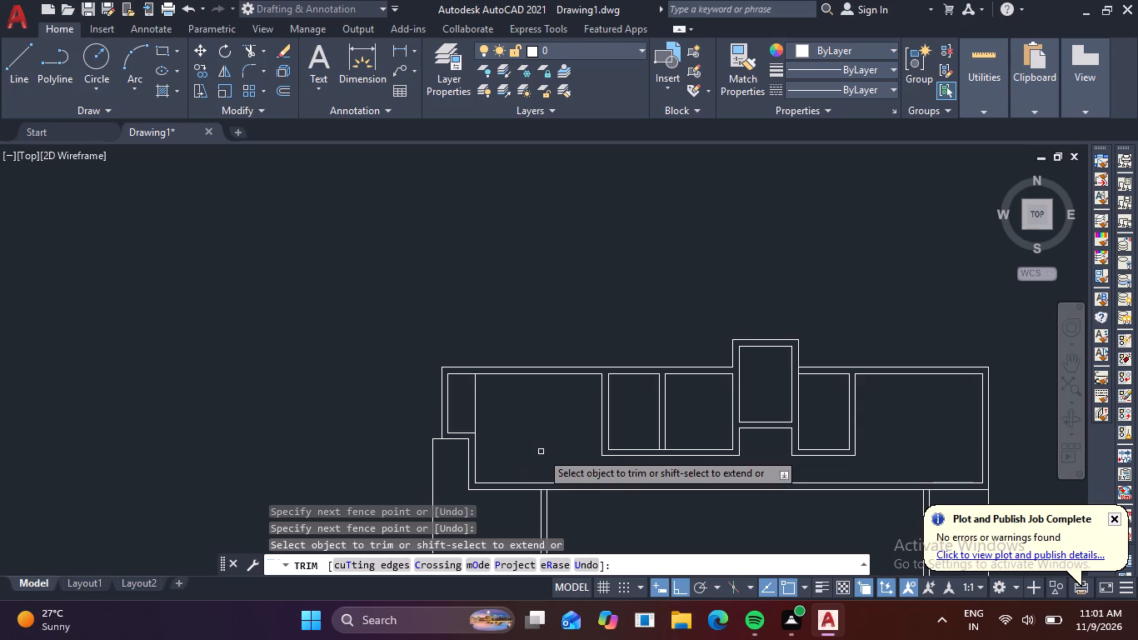
Trim the northern block's outer south wall line across the top of the western cross wall.
middle_drag(545, 446, 576, 391)
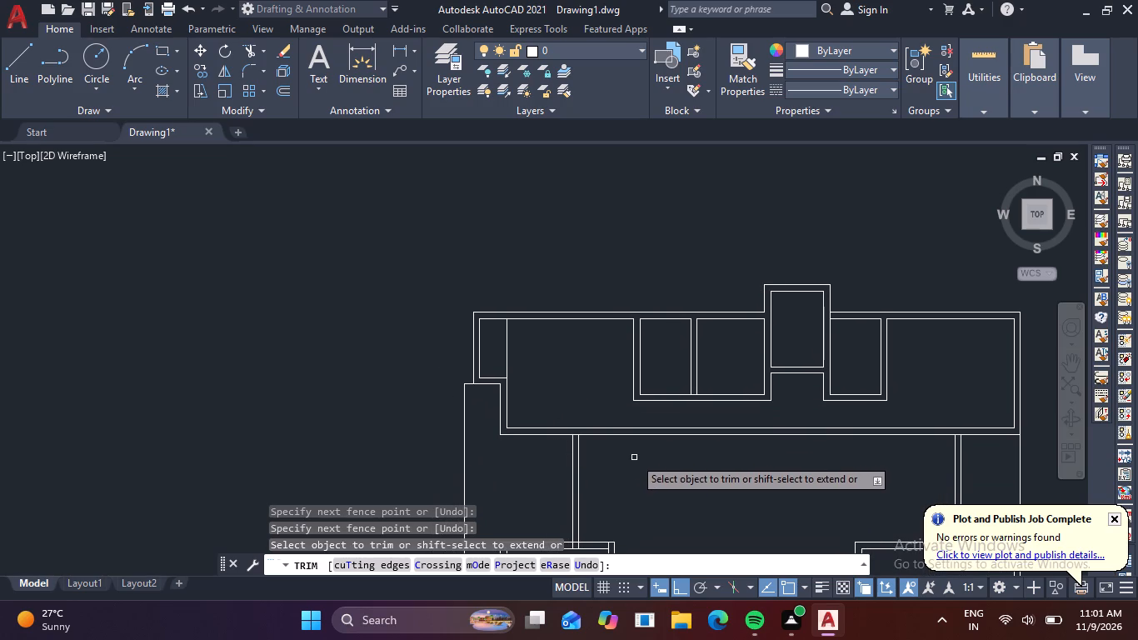
scroll(617, 466, down, 2)
scroll(596, 448, up, 3)
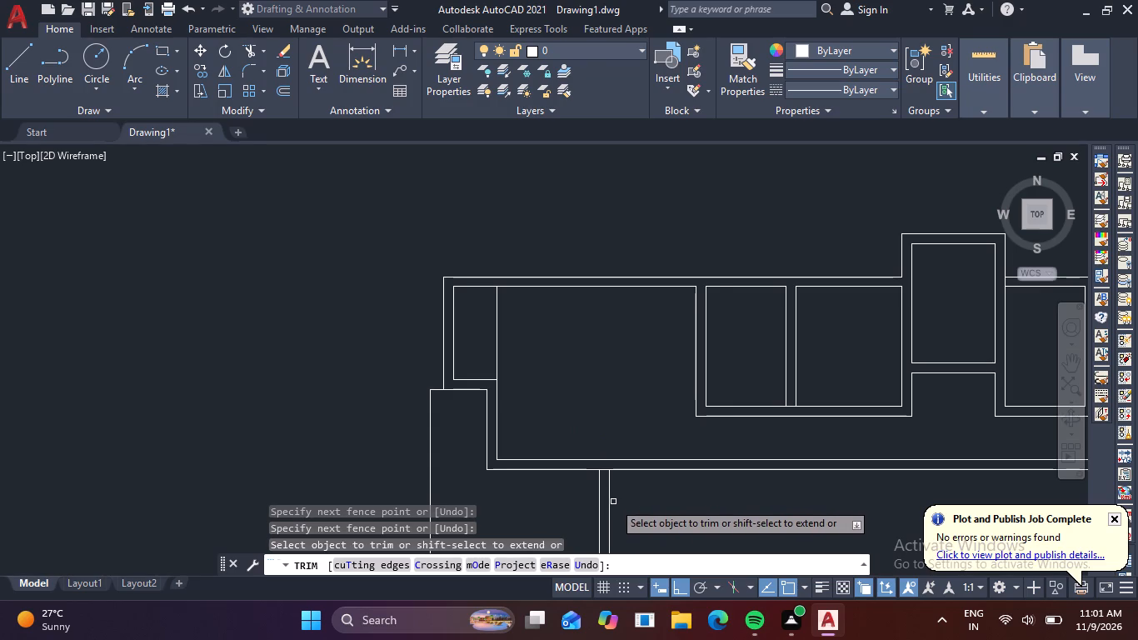
scroll(598, 471, up, 3)
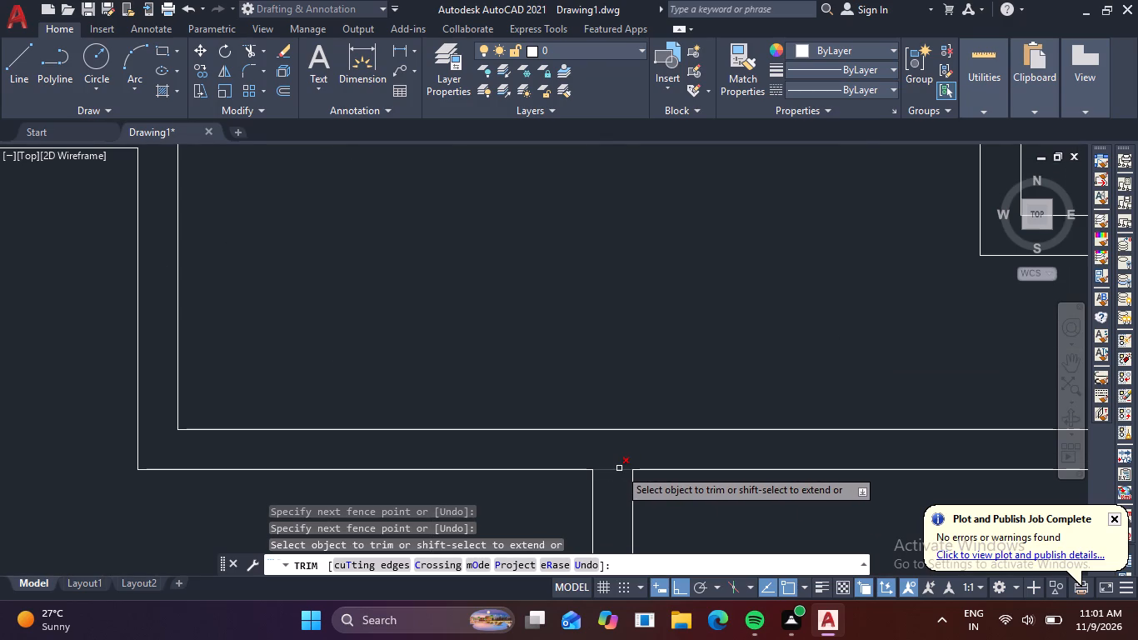
click(619, 468)
scroll(636, 461, down, 3)
middle_drag(667, 497, 666, 498)
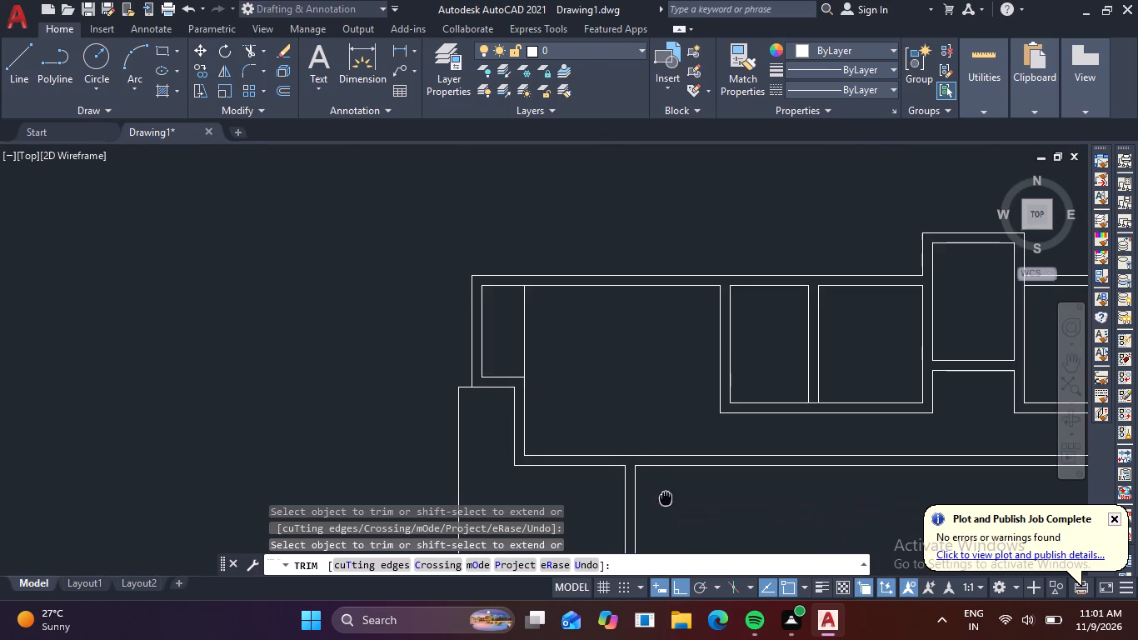
Trim the overlapping lines where the western cross wall meets the southwest room's north wall, including the cross wall's ends.
middle_drag(666, 498, 686, 275)
scroll(656, 425, up, 2)
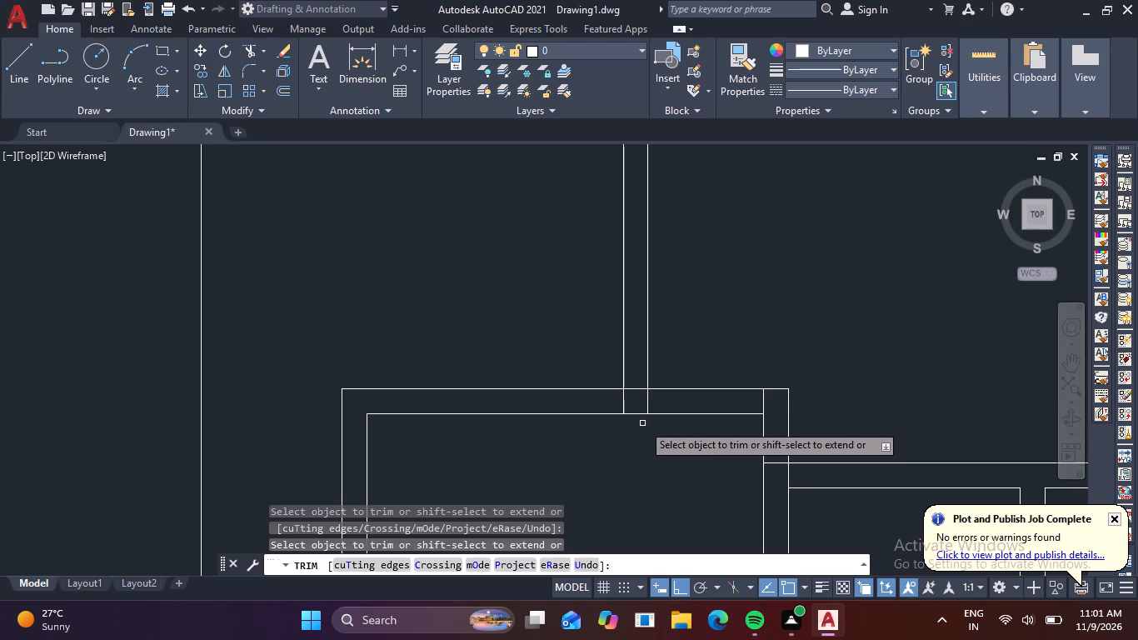
scroll(631, 417, up, 3)
click(638, 289)
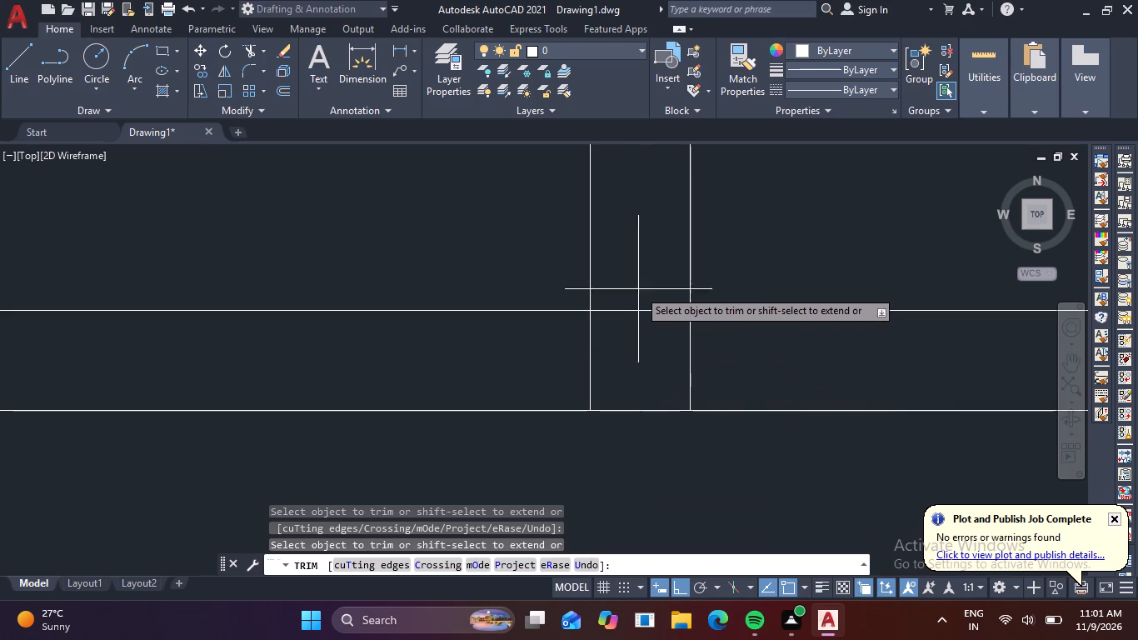
click(582, 367)
drag(631, 360, 647, 362)
click(719, 361)
scroll(718, 368, down, 4)
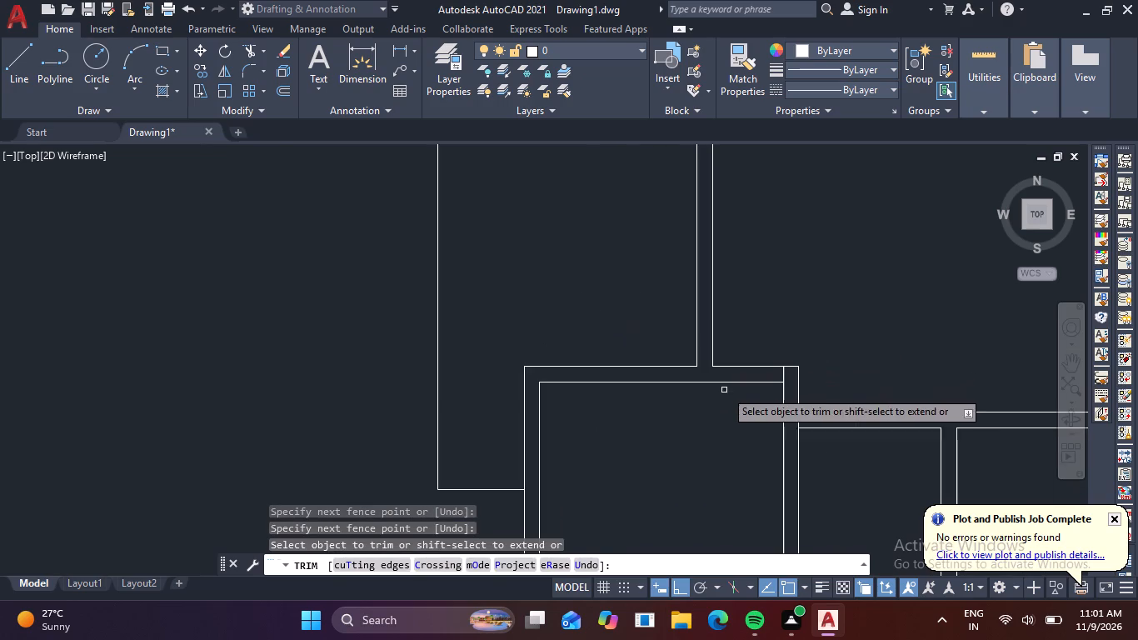
Trim the overlapping lines at the southwest room's northeast corner and where its east wall meets the middle rooms' north wall.
middle_drag(581, 380, 472, 348)
scroll(690, 355, up, 3)
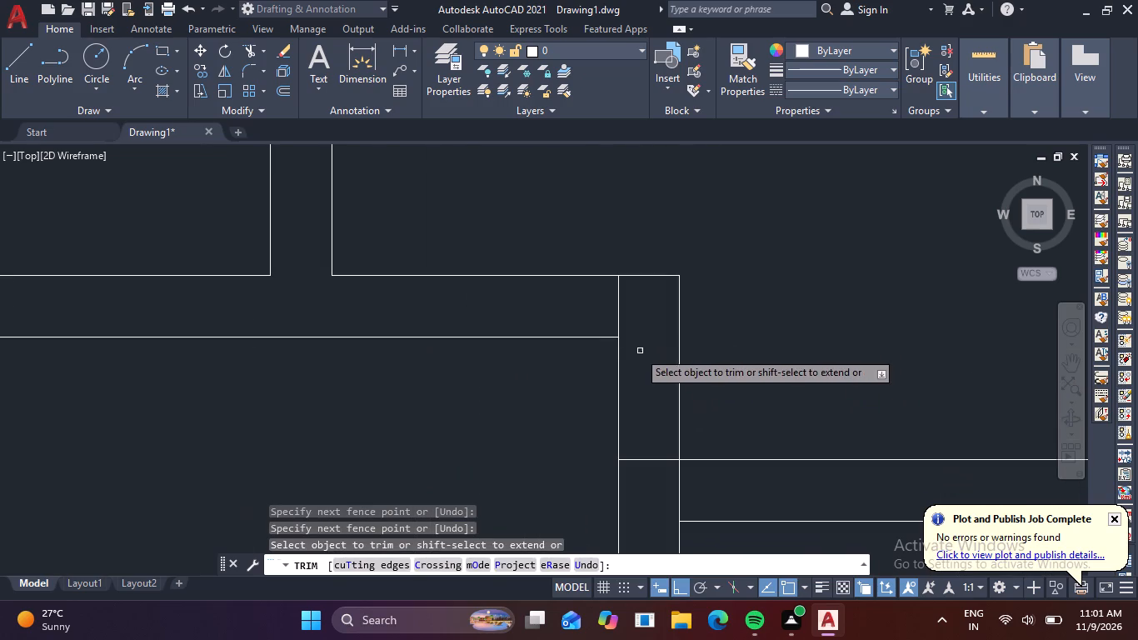
click(607, 319)
click(641, 317)
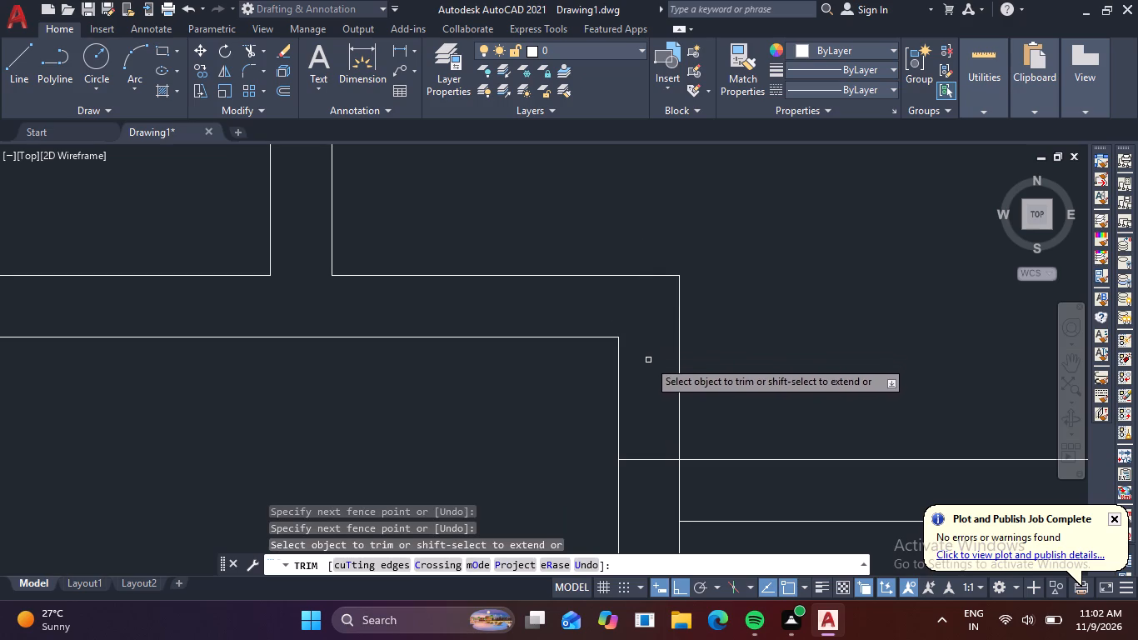
scroll(761, 355, down, 2)
middle_drag(791, 384, 759, 265)
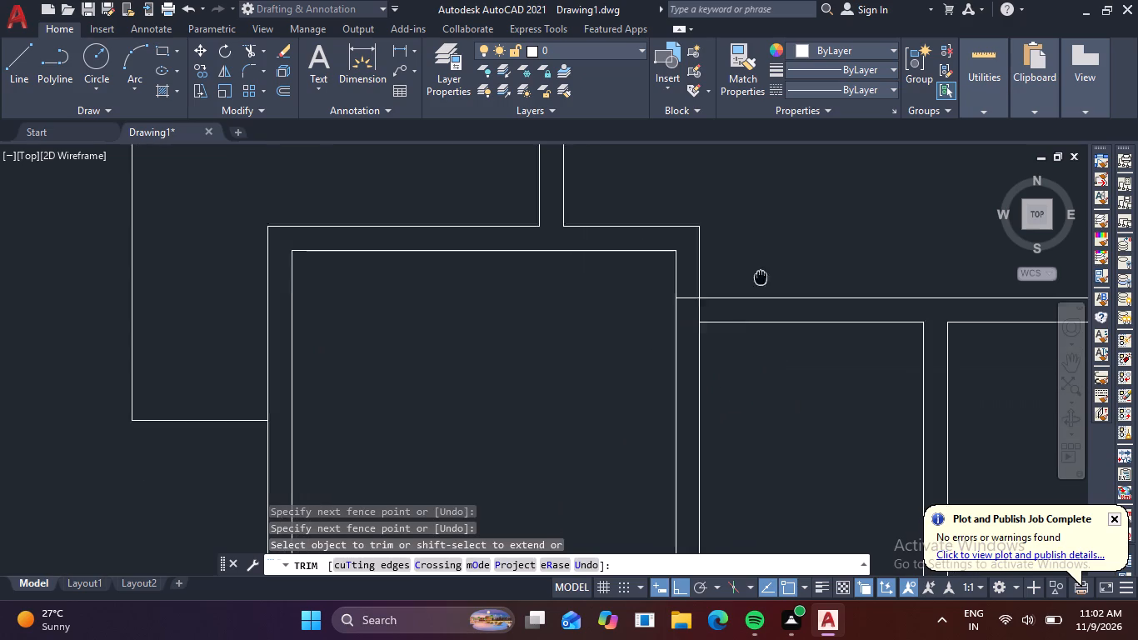
middle_drag(759, 265, 749, 217)
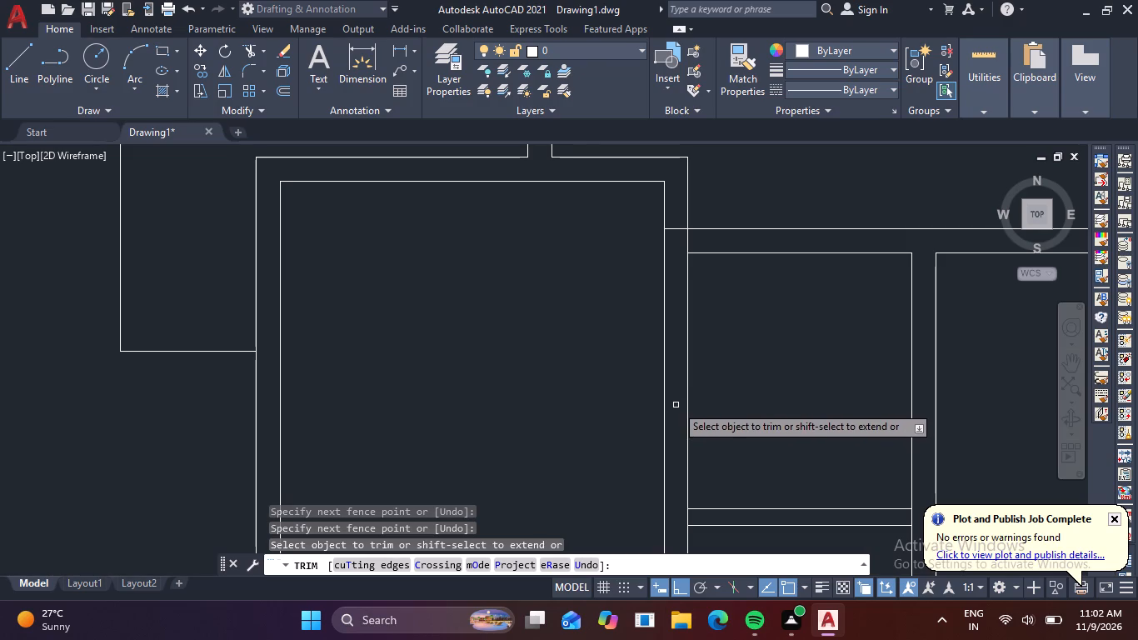
scroll(681, 399, down, 3)
scroll(684, 347, up, 4)
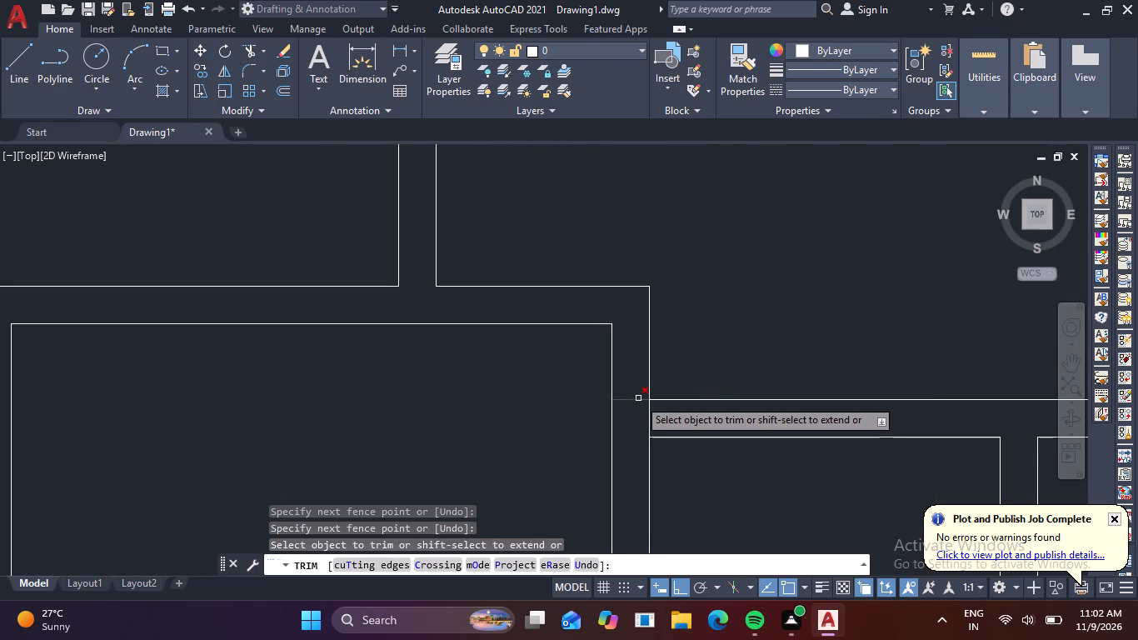
click(638, 398)
click(649, 410)
scroll(668, 412, down, 3)
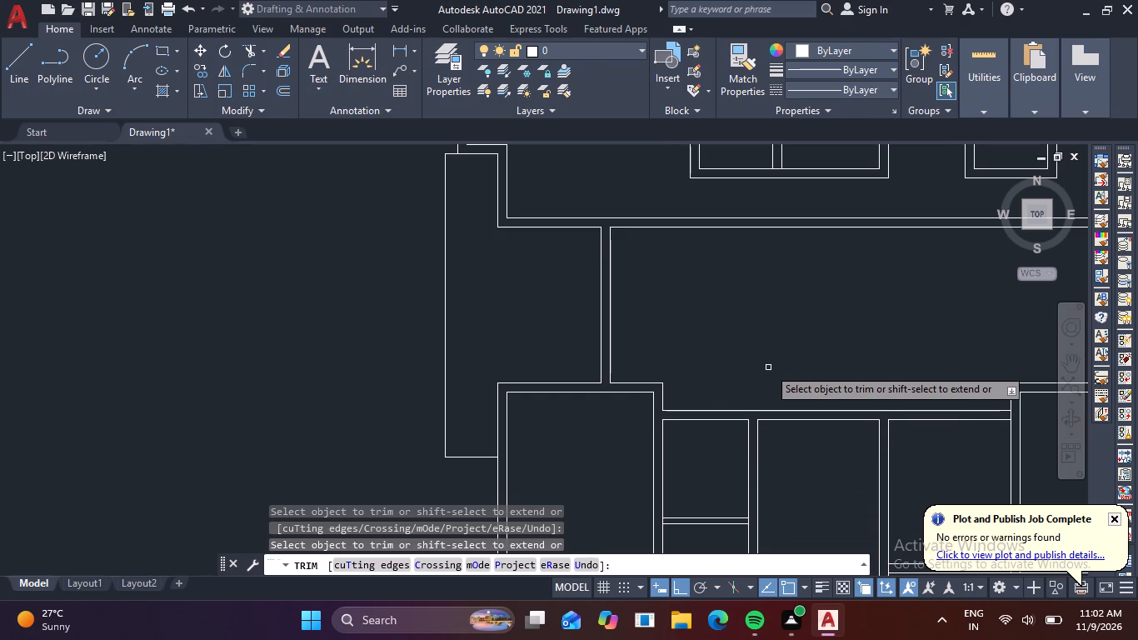
Trim the overlapping lines at the southeast and southwest corners of the southwest room.
scroll(805, 392, down, 1)
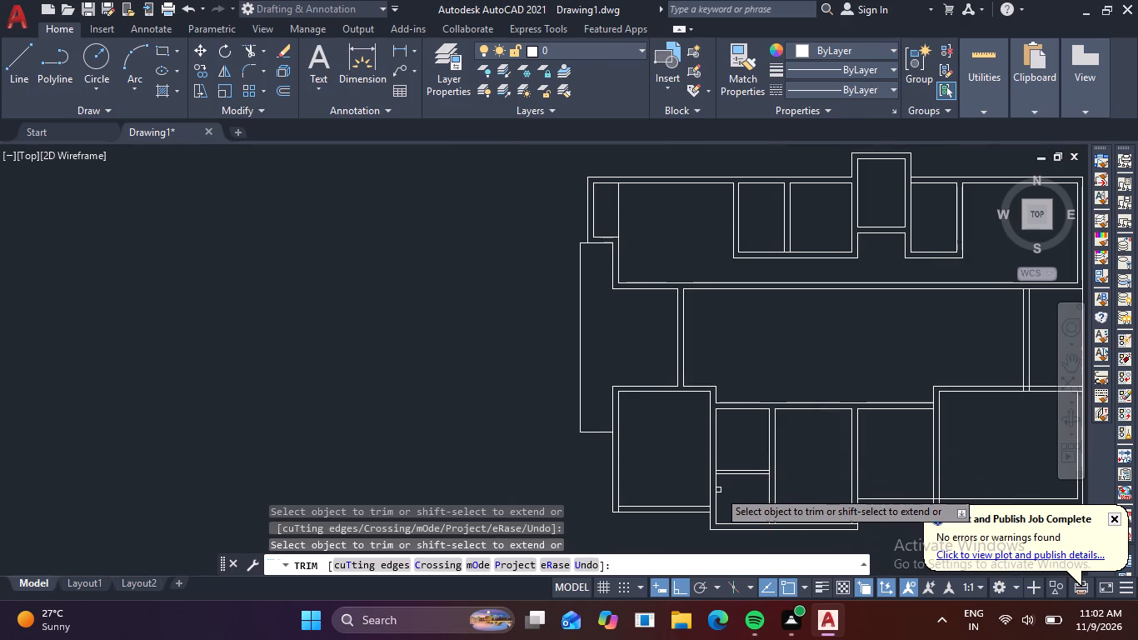
scroll(705, 510, up, 3)
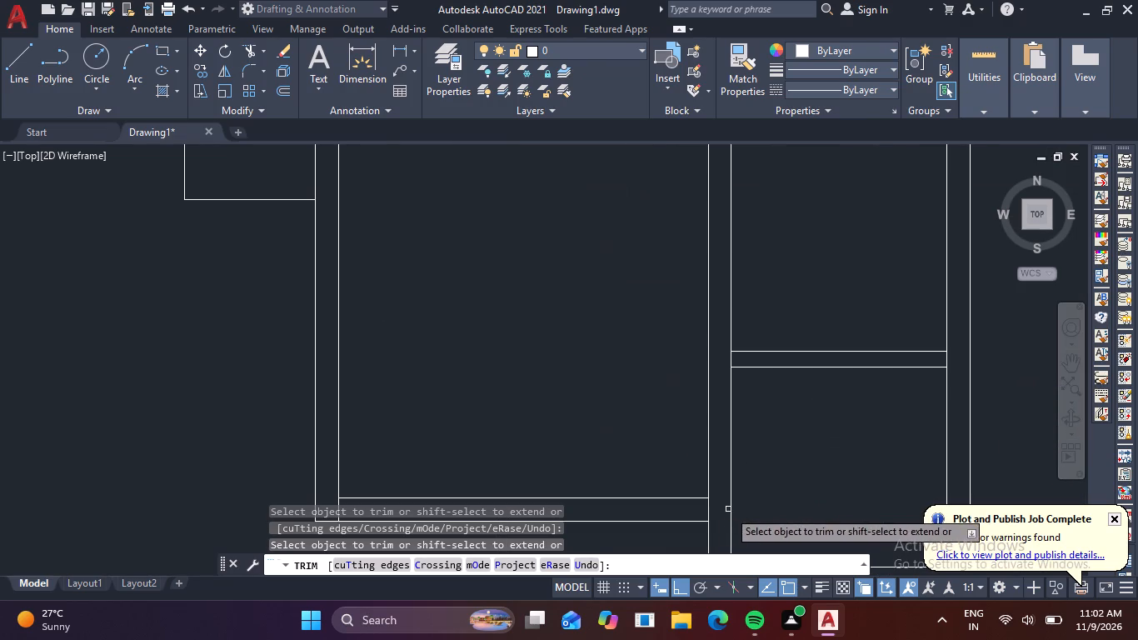
click(706, 506)
scroll(745, 487, down, 3)
middle_drag(769, 488, 671, 427)
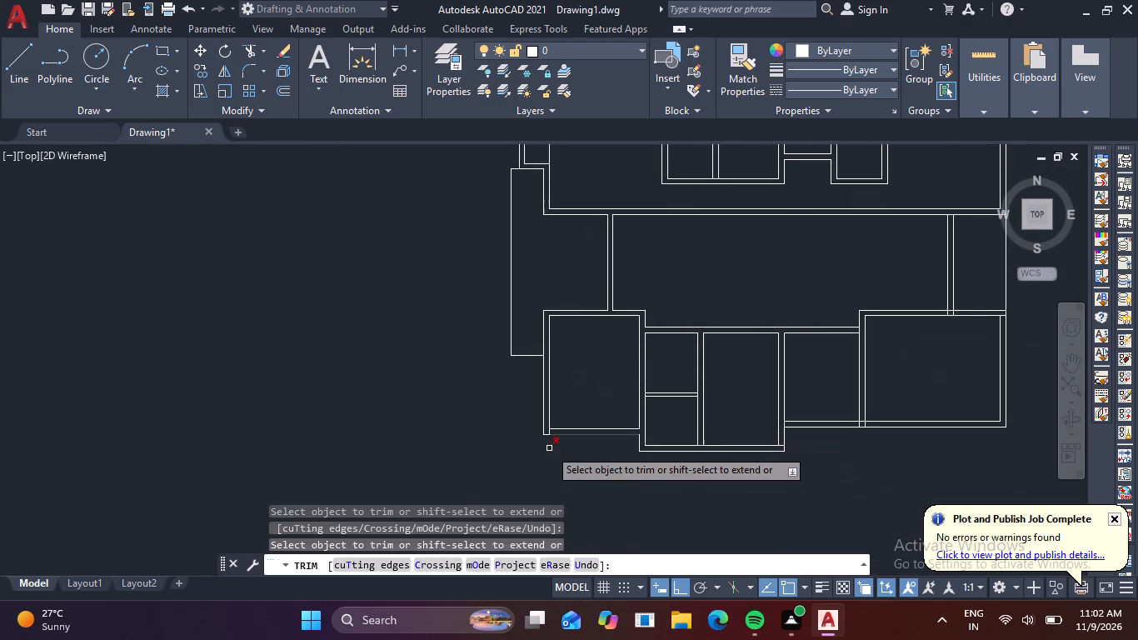
scroll(543, 434, up, 4)
click(537, 442)
scroll(636, 418, down, 5)
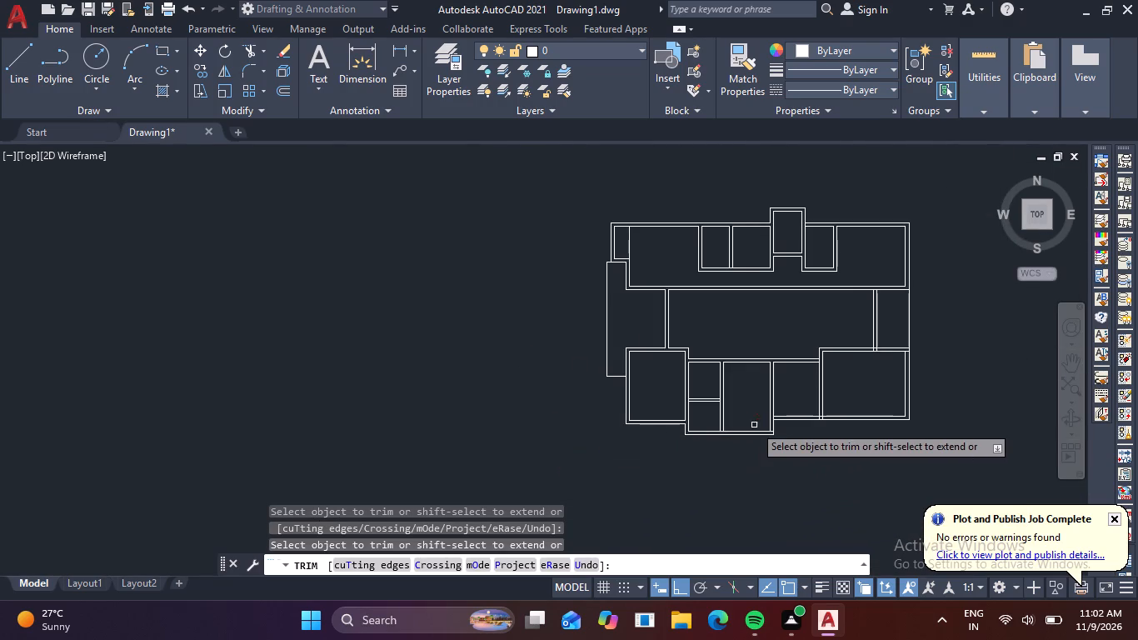
Trim the overlapping lines along the middle southern rooms' south wall, at the partition end and the southeast corner.
scroll(723, 440, up, 5)
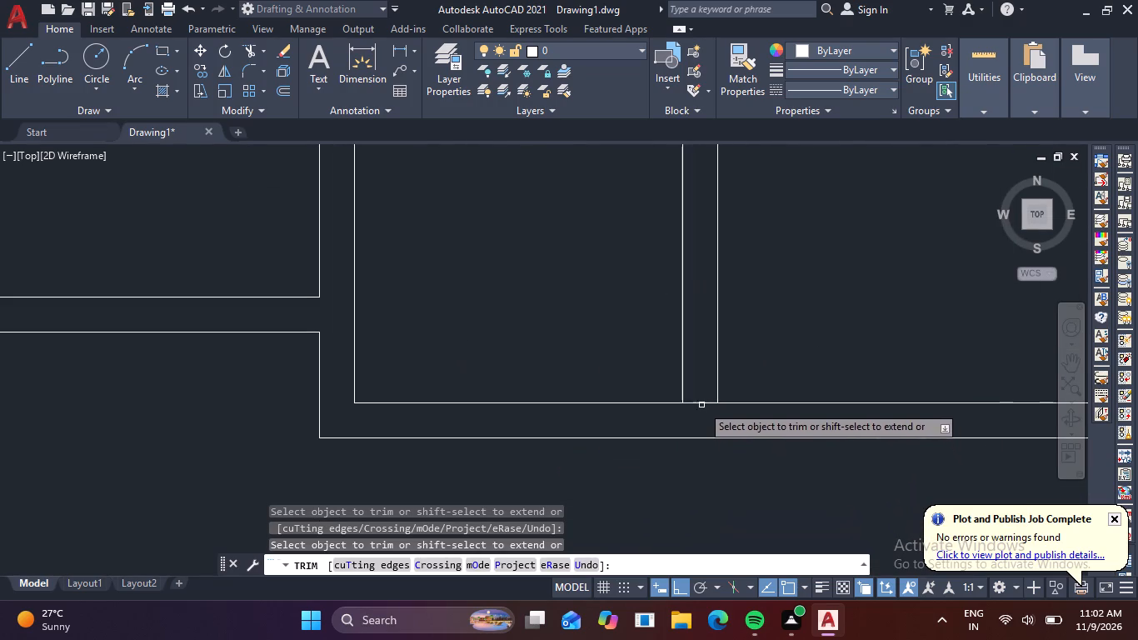
click(701, 403)
scroll(711, 420, down, 2)
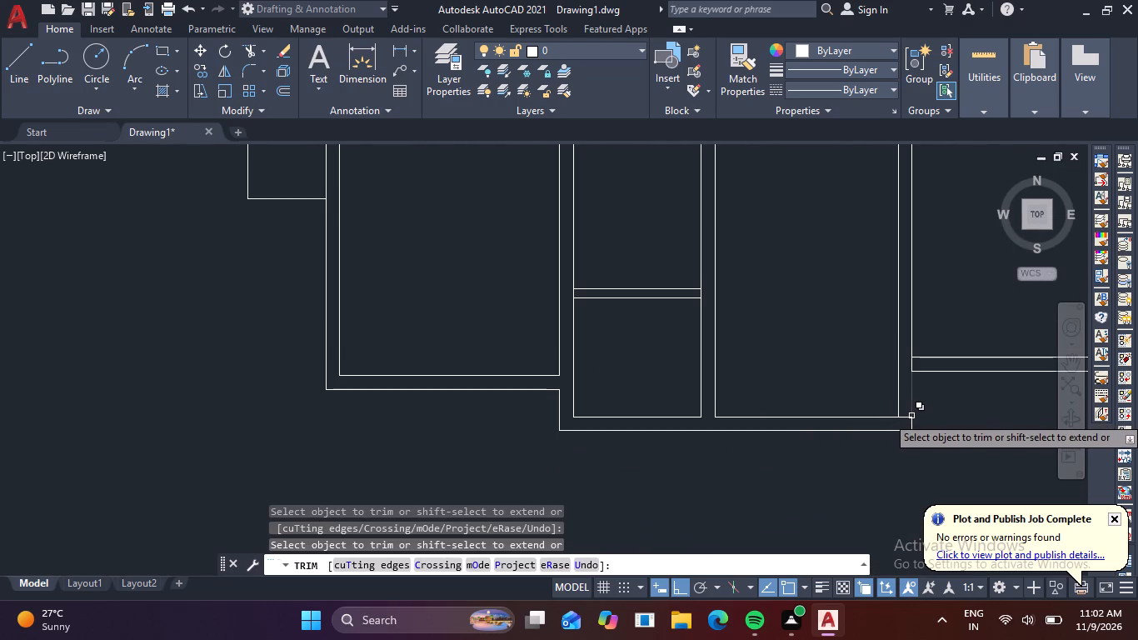
click(906, 419)
middle_drag(958, 427, 701, 507)
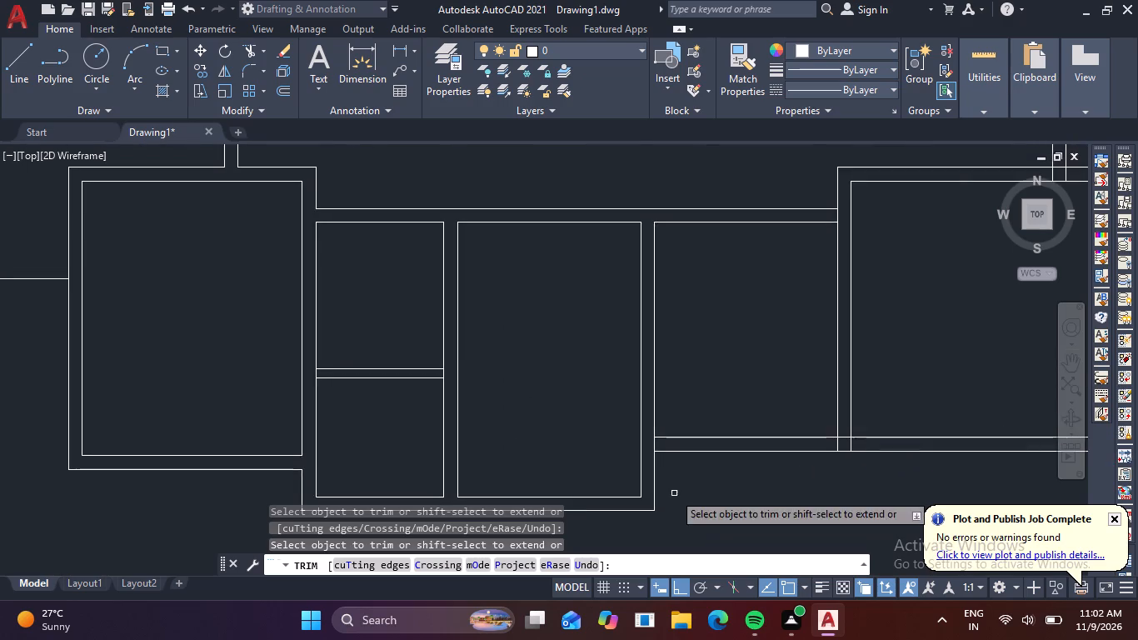
Trim the overlapping lines at both ends of the south wall of the room just west of the large southeast room.
scroll(676, 459, up, 2)
click(611, 427)
click(629, 428)
scroll(632, 427, down, 4)
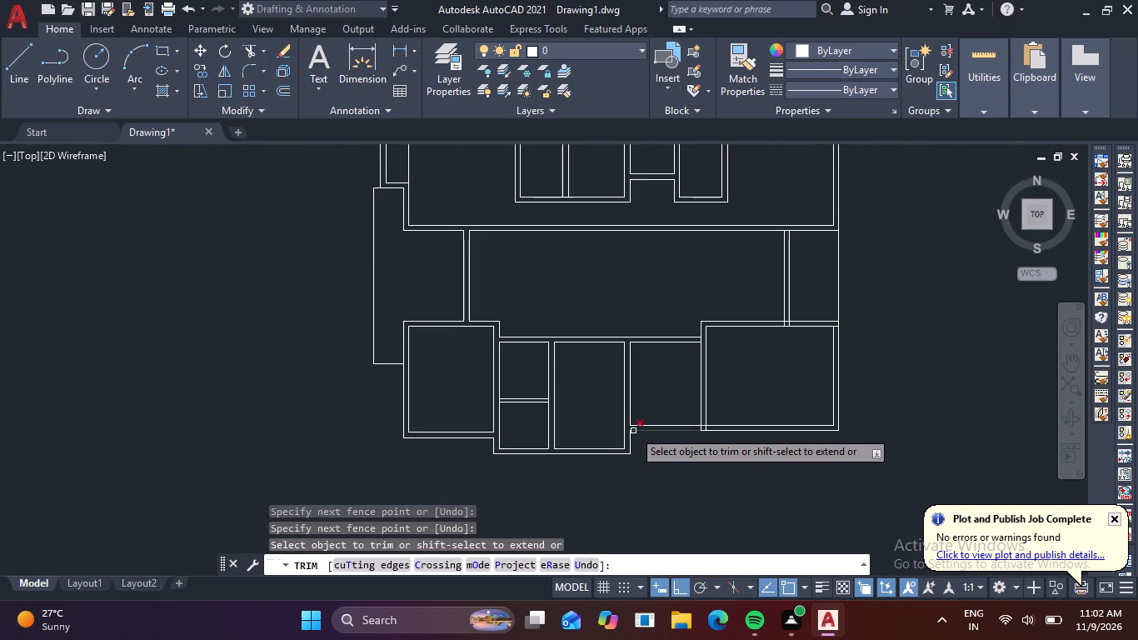
scroll(704, 434, up, 4)
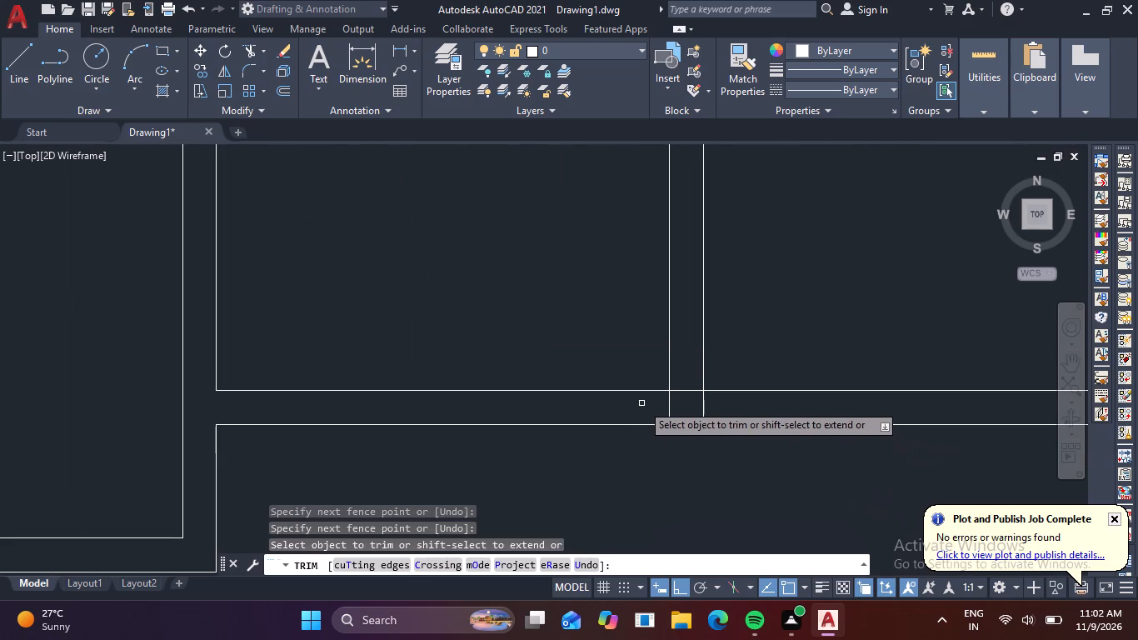
click(641, 403)
click(733, 409)
click(685, 388)
click(686, 405)
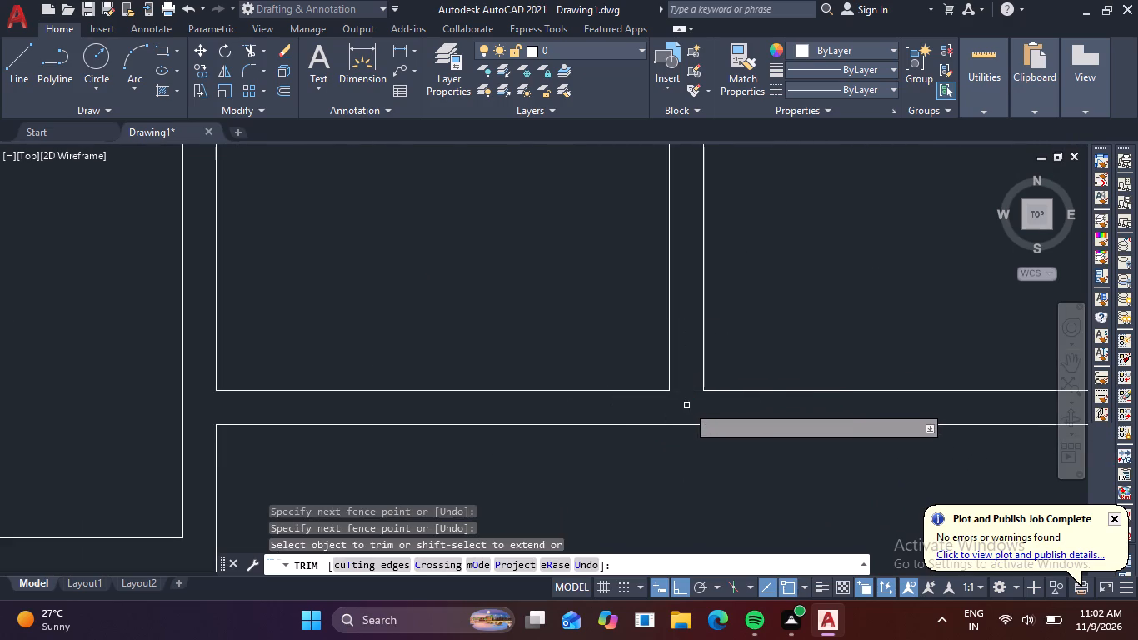
scroll(706, 401, down, 4)
Trim the overlapping lines where the eastern cross wall meets the southeast room's north wall and at that room's northeast corner.
scroll(795, 302, up, 3)
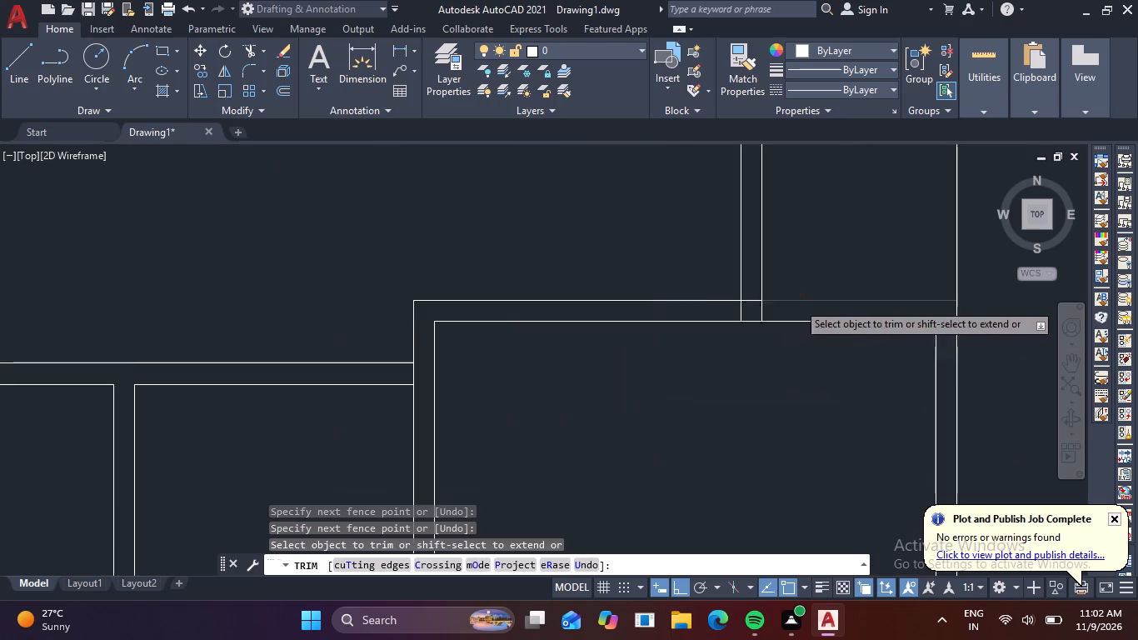
scroll(797, 302, up, 1)
click(690, 320)
click(757, 314)
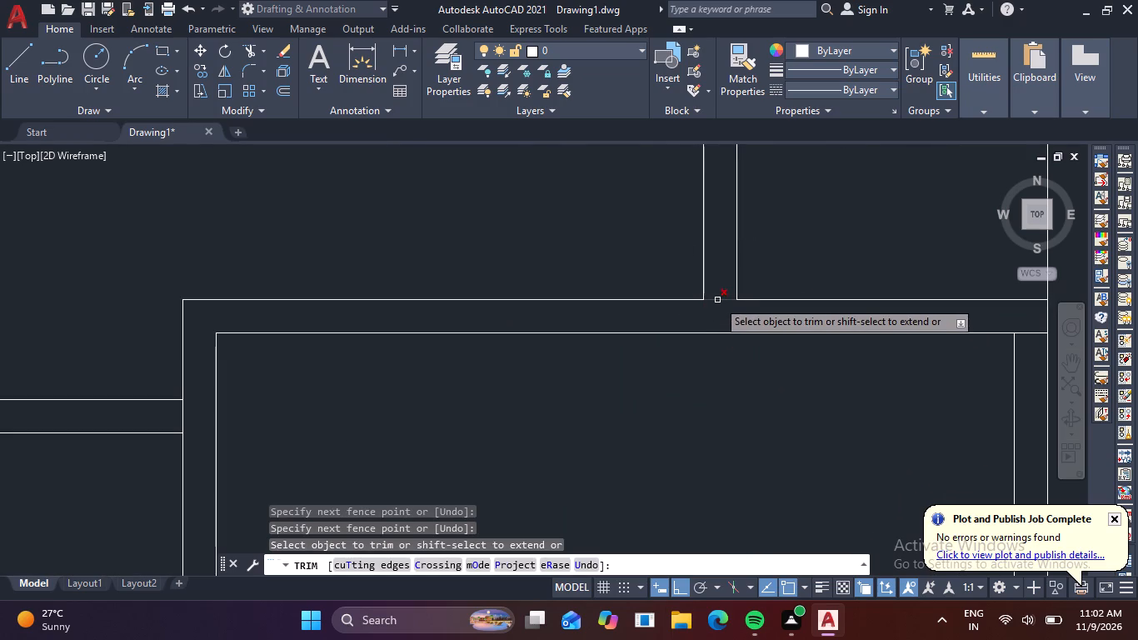
click(717, 300)
scroll(744, 331, down, 4)
scroll(786, 344, up, 4)
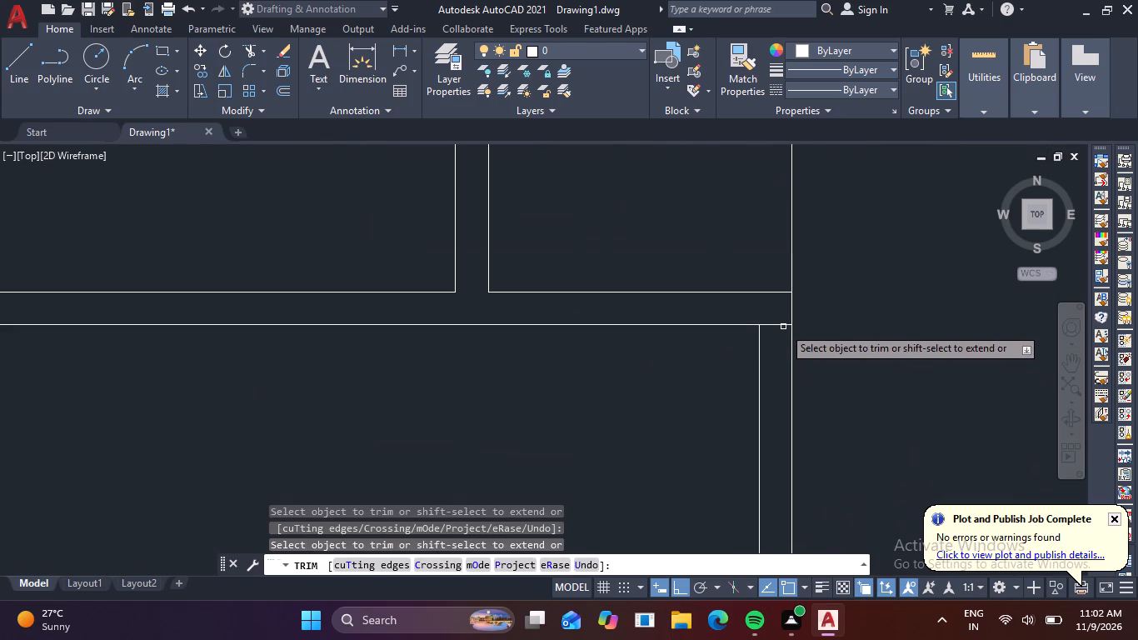
click(783, 326)
scroll(781, 335, down, 3)
Trim the northern block's outer south wall line across the top of the eastern cross wall.
middle_drag(838, 388, 831, 441)
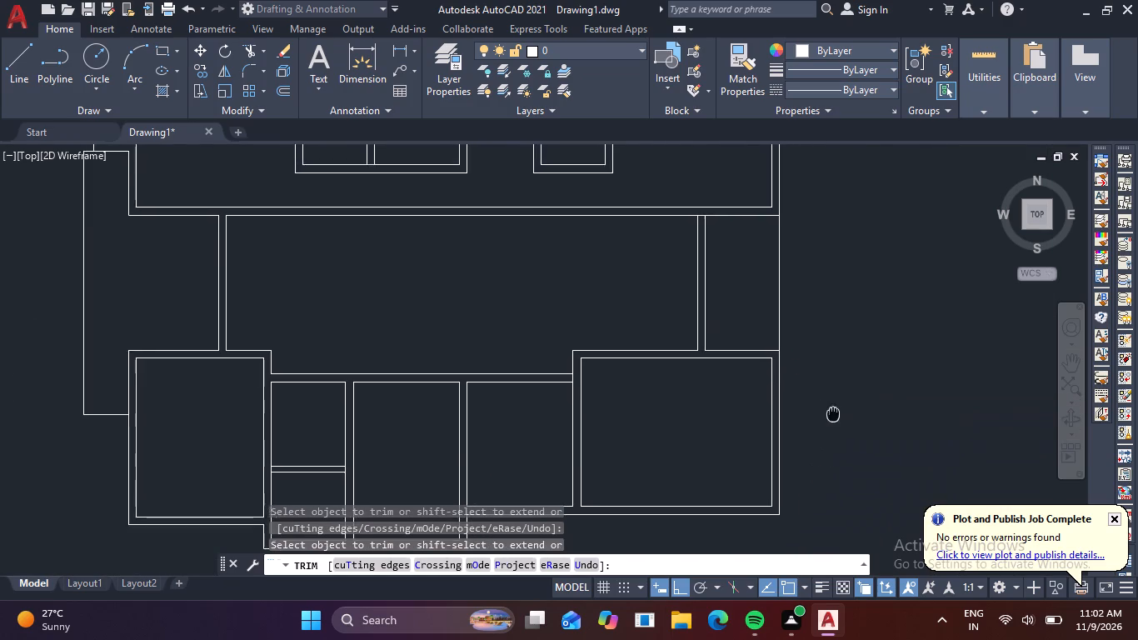
middle_drag(831, 441, 819, 552)
scroll(700, 345, up, 3)
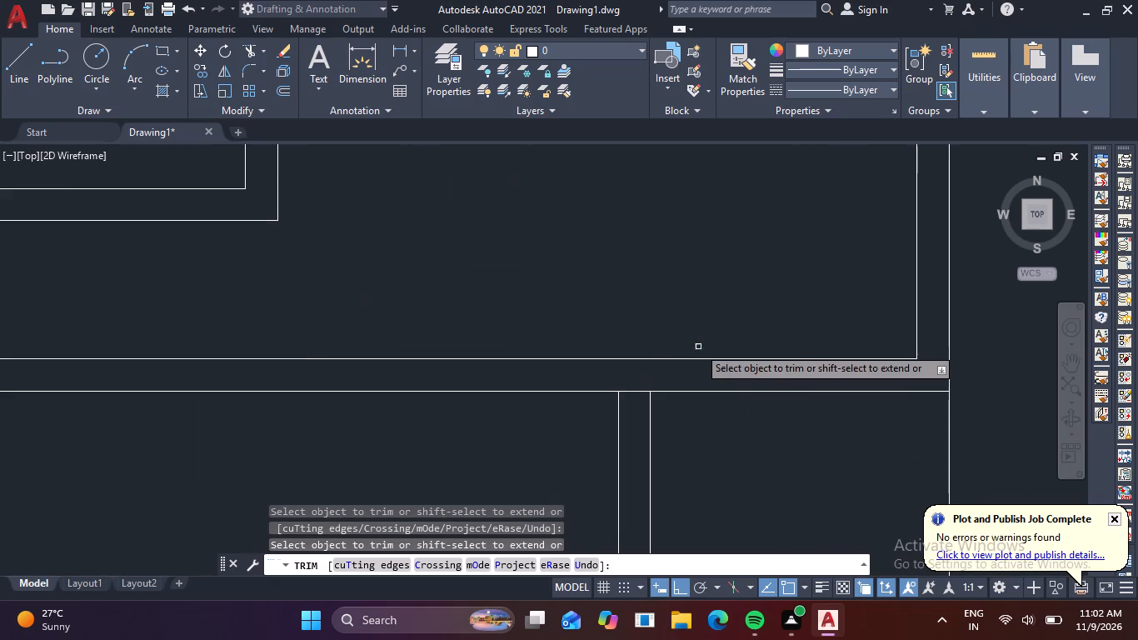
click(637, 392)
scroll(640, 394, down, 3)
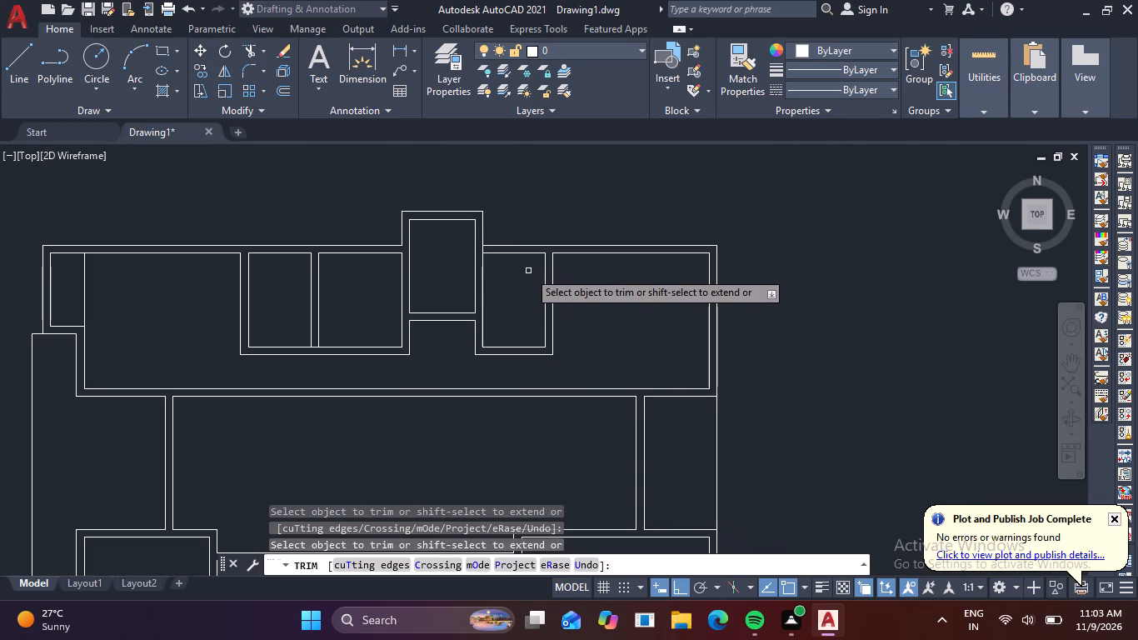
Trim the leftover wall line at the northwest corner of the small room east of the projecting room, and finish trimming.
scroll(478, 255, up, 4)
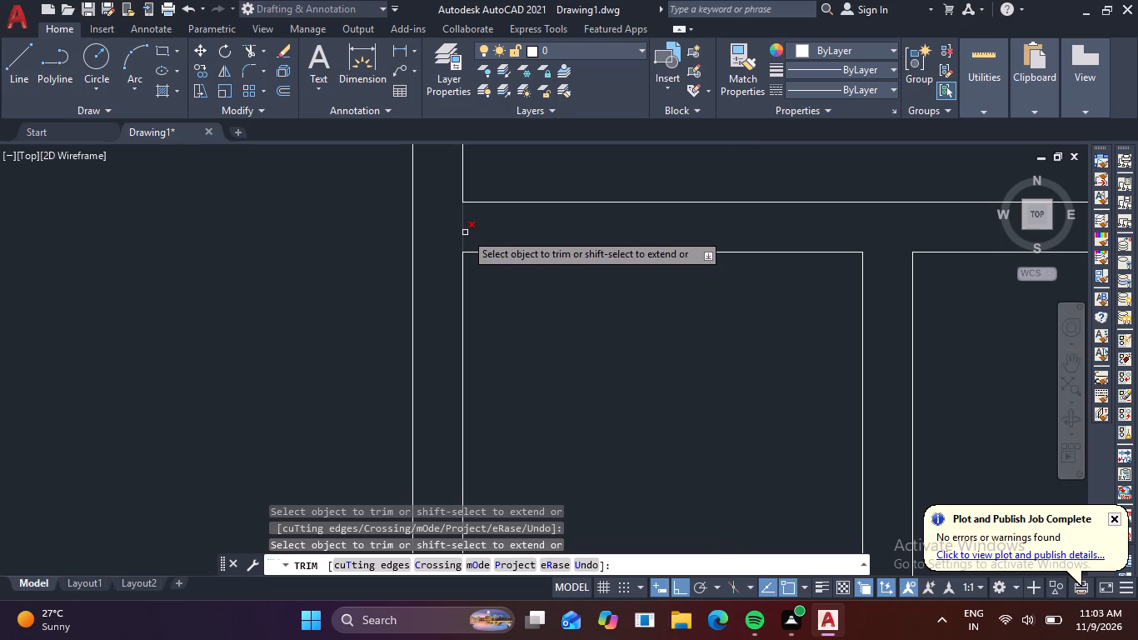
click(459, 236)
click(477, 240)
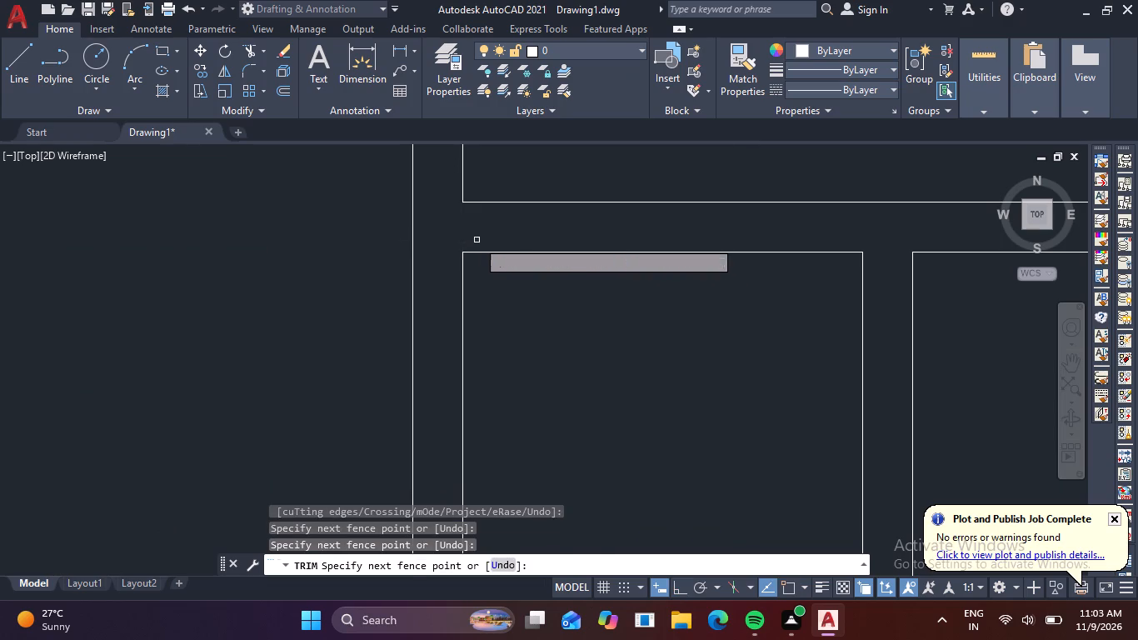
scroll(477, 240, down, 4)
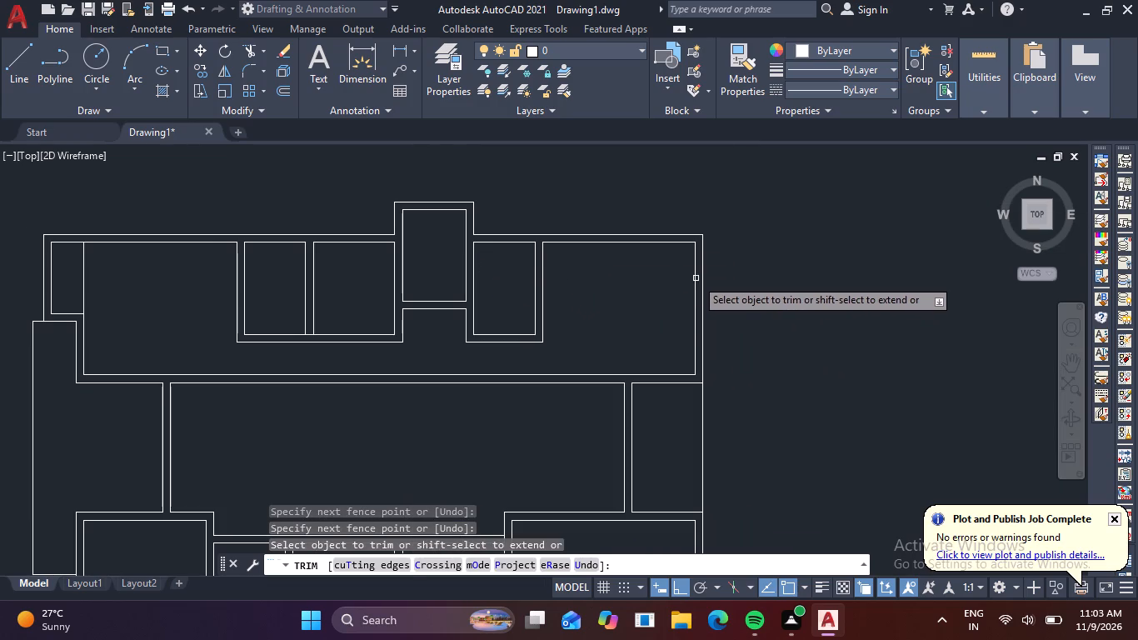
middle_drag(790, 329, 834, 162)
scroll(816, 320, down, 1)
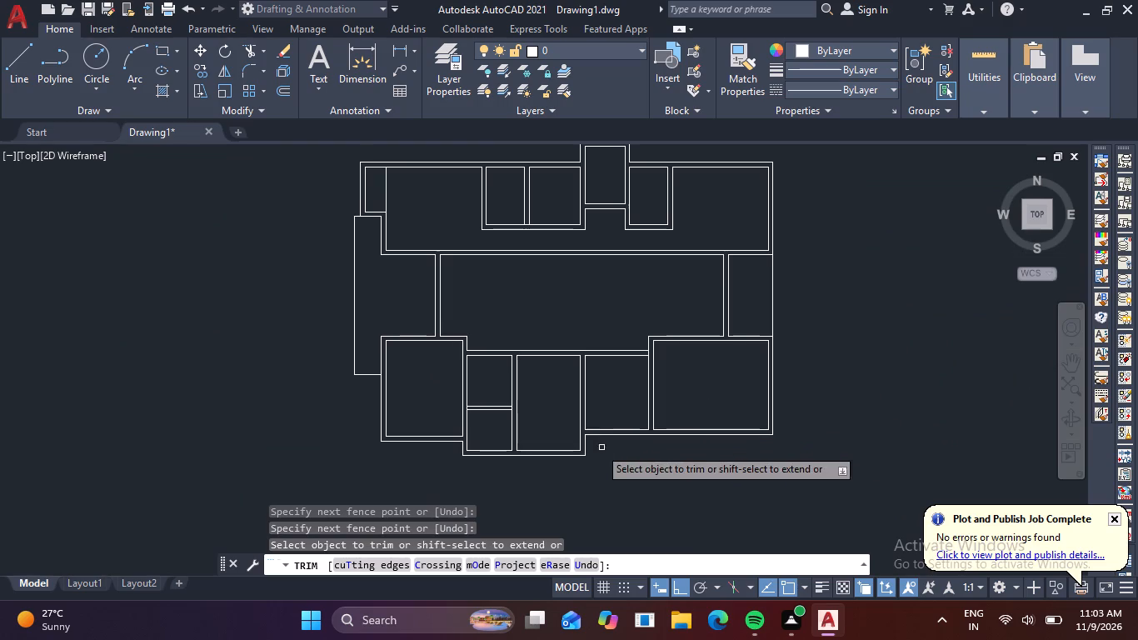
scroll(537, 446, up, 1)
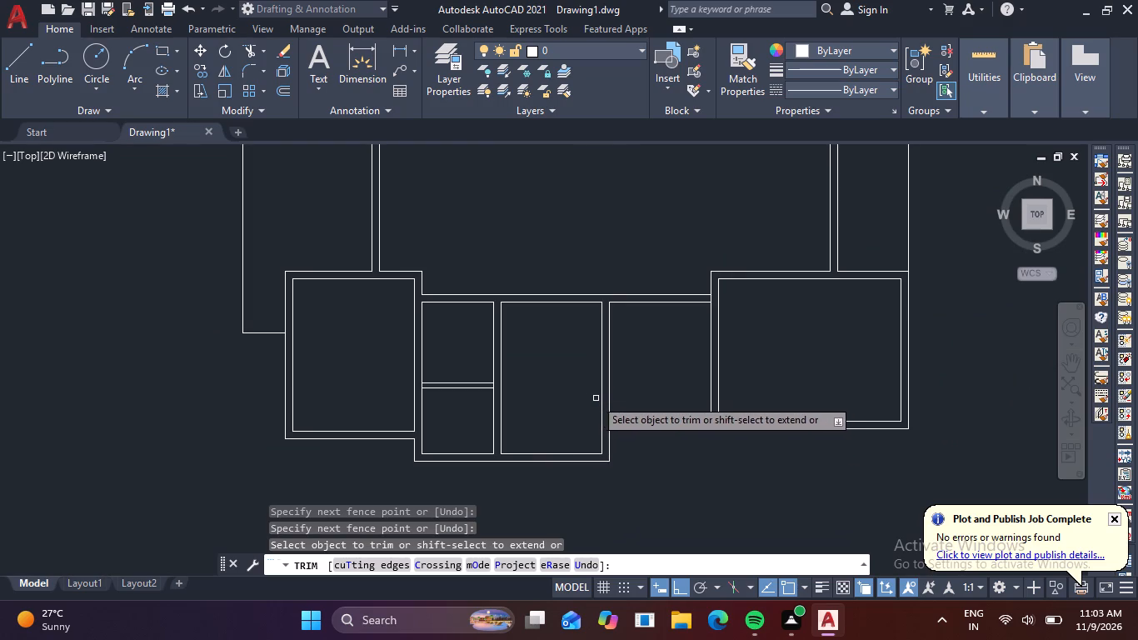
key(Escape)
key(Escape)
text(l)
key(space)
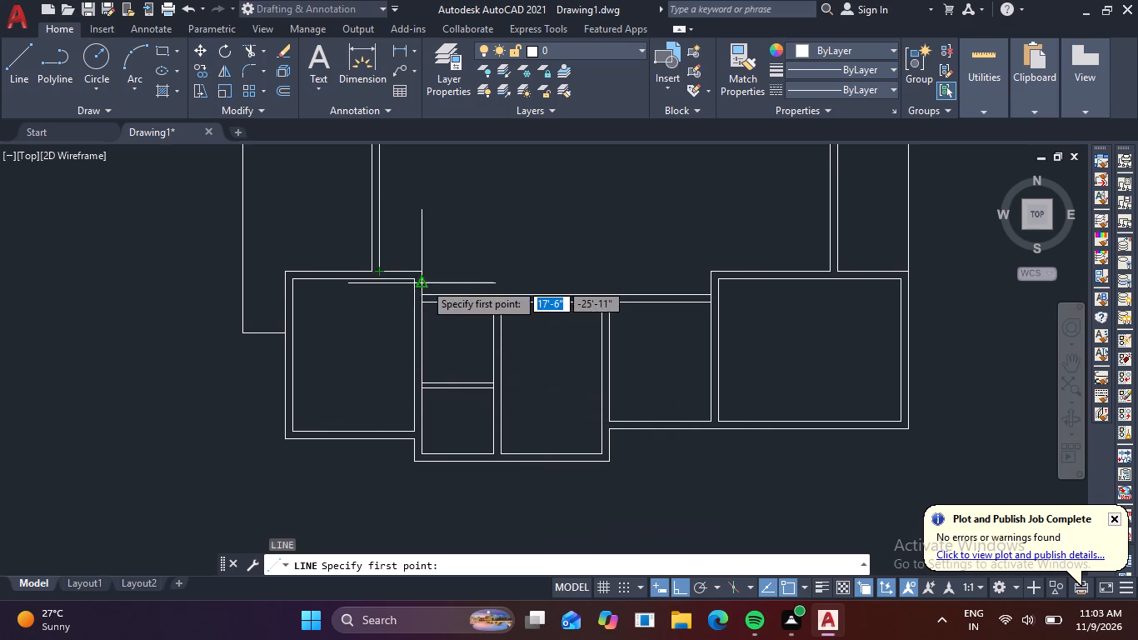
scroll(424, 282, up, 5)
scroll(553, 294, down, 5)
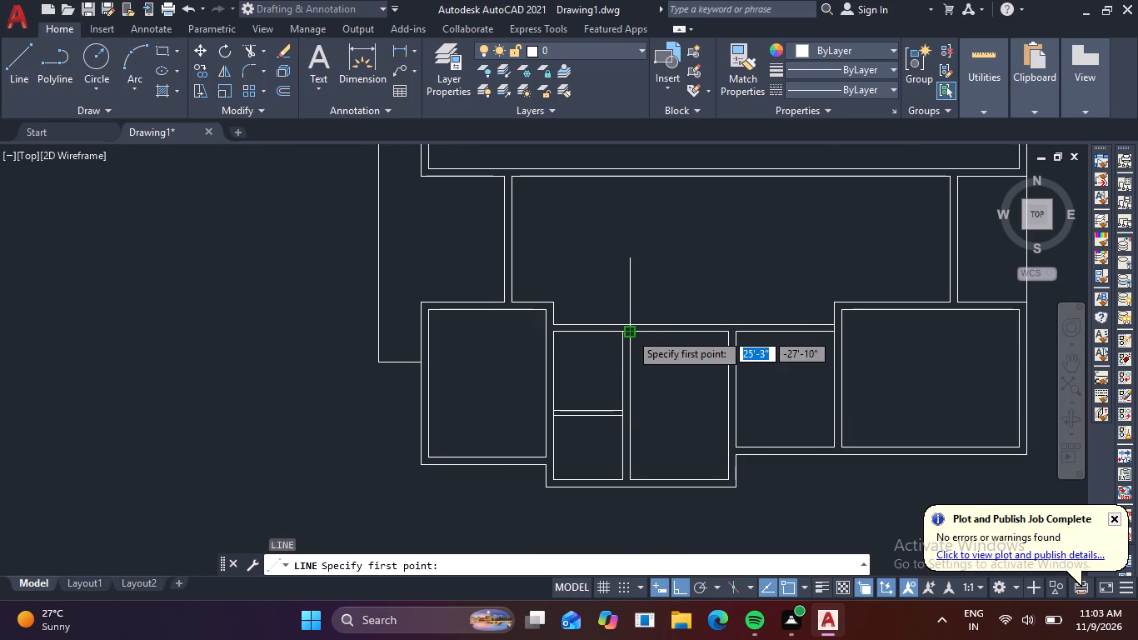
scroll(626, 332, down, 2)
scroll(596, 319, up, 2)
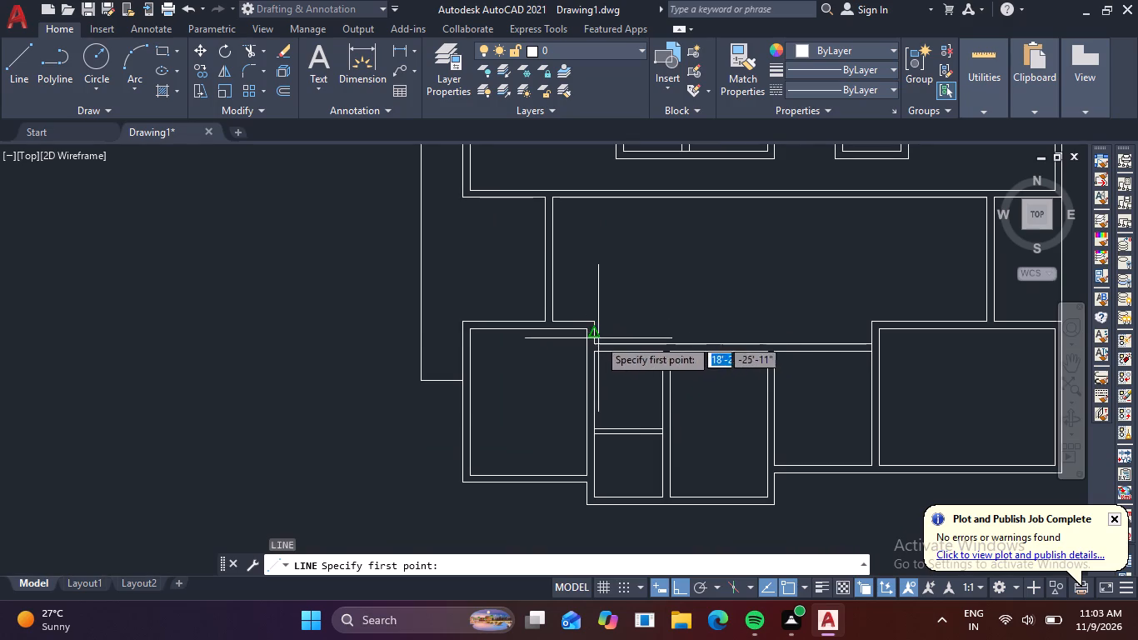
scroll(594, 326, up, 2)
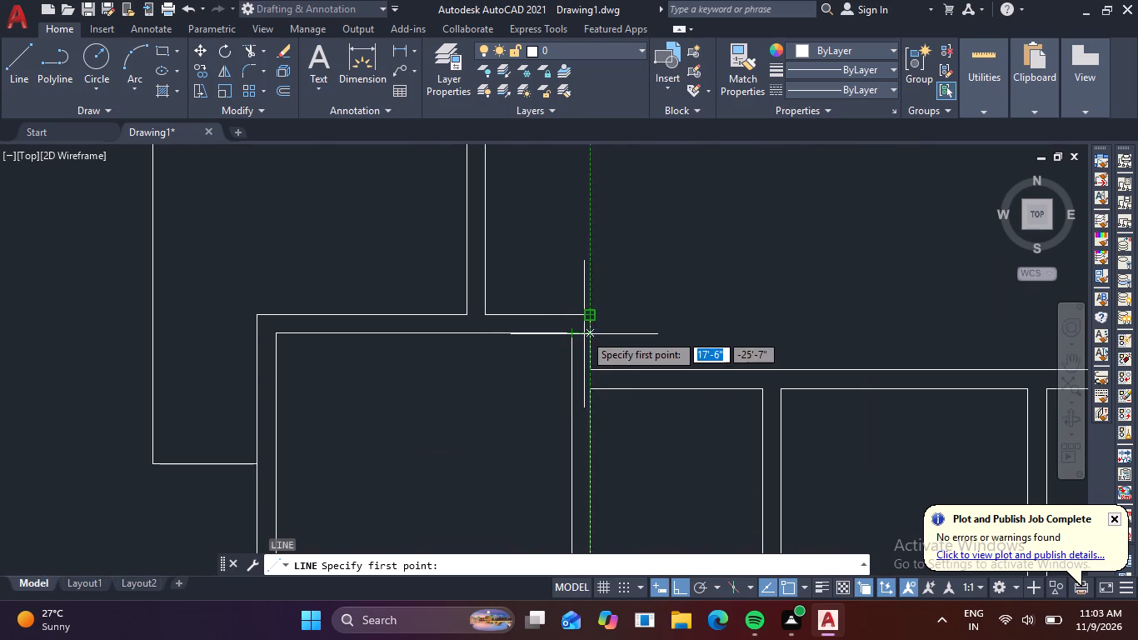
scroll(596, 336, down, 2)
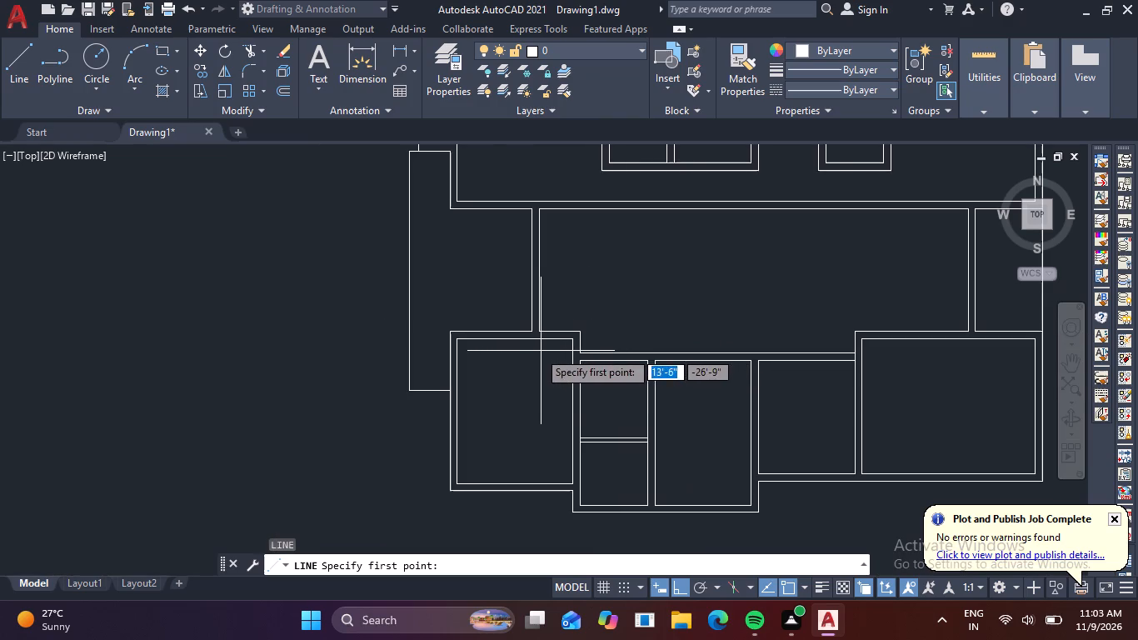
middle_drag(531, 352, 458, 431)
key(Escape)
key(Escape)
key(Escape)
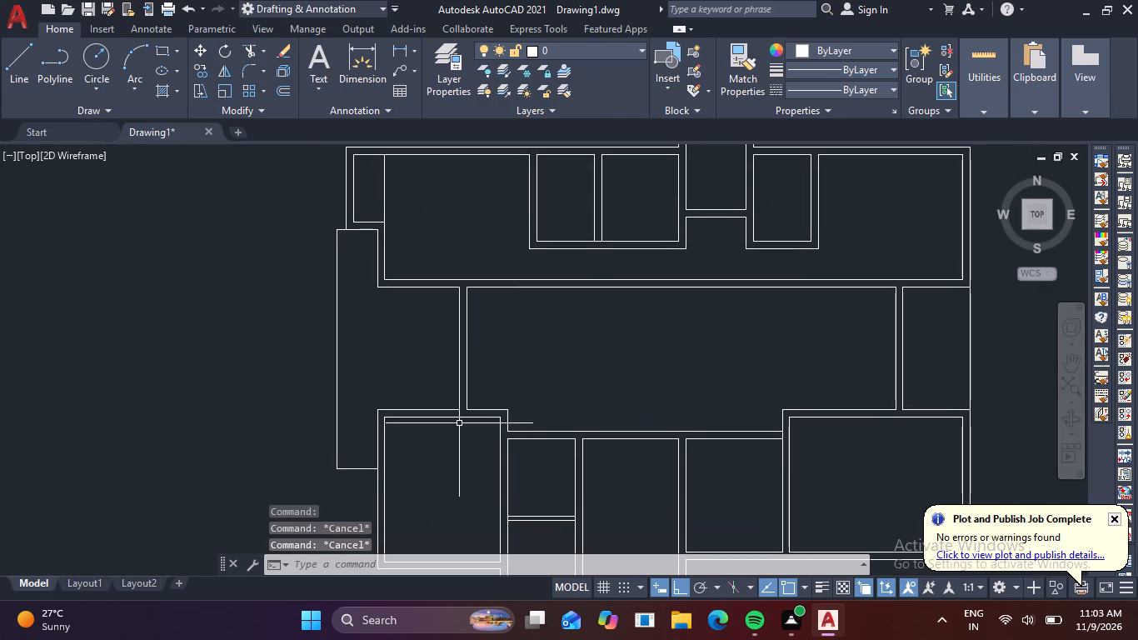
Extend the northern block's outer south wall line and the southwest room's outer north wall line across the western cross wall's ends.
key(e)
key(x)
key(space)
scroll(466, 411, up, 2)
click(468, 412)
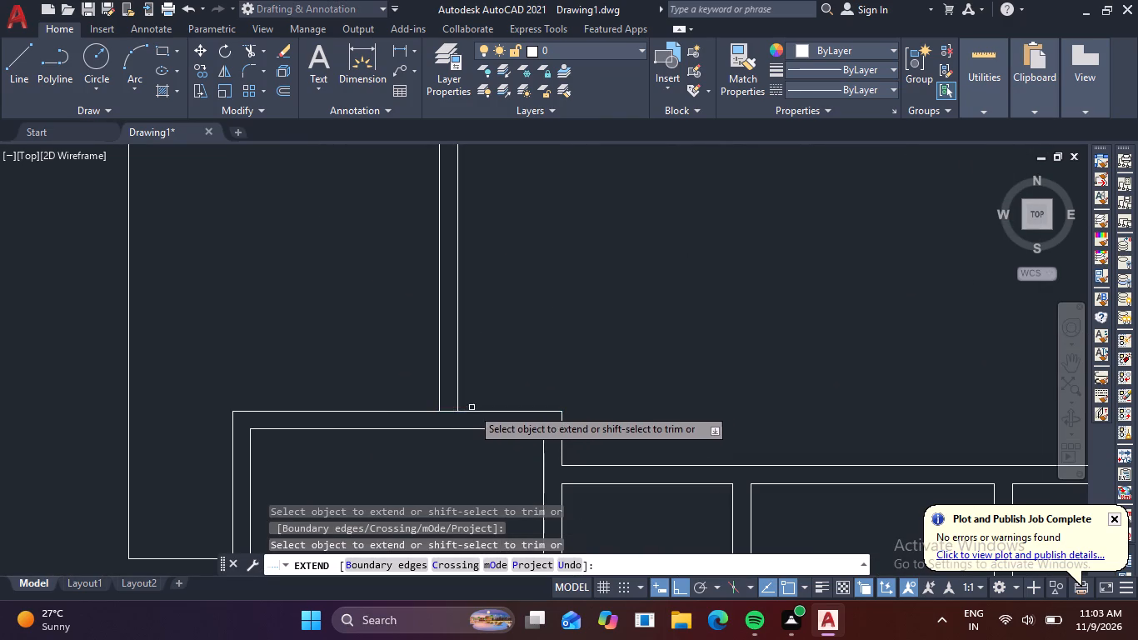
scroll(498, 364, down, 1)
middle_drag(510, 373, 477, 482)
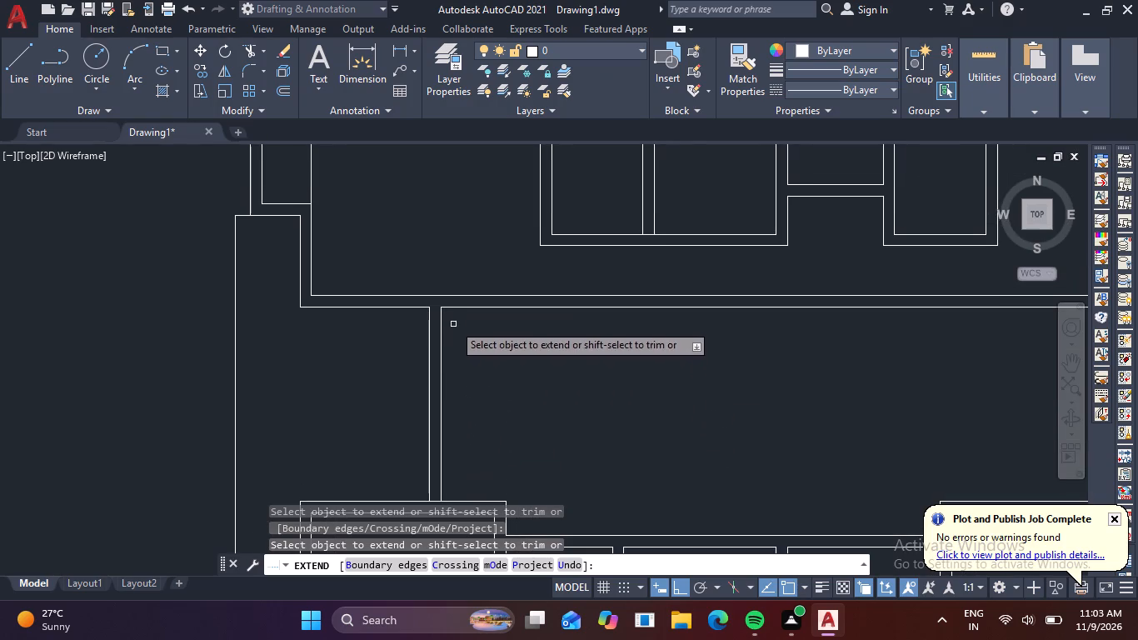
click(452, 301)
click(451, 316)
scroll(491, 340, down, 3)
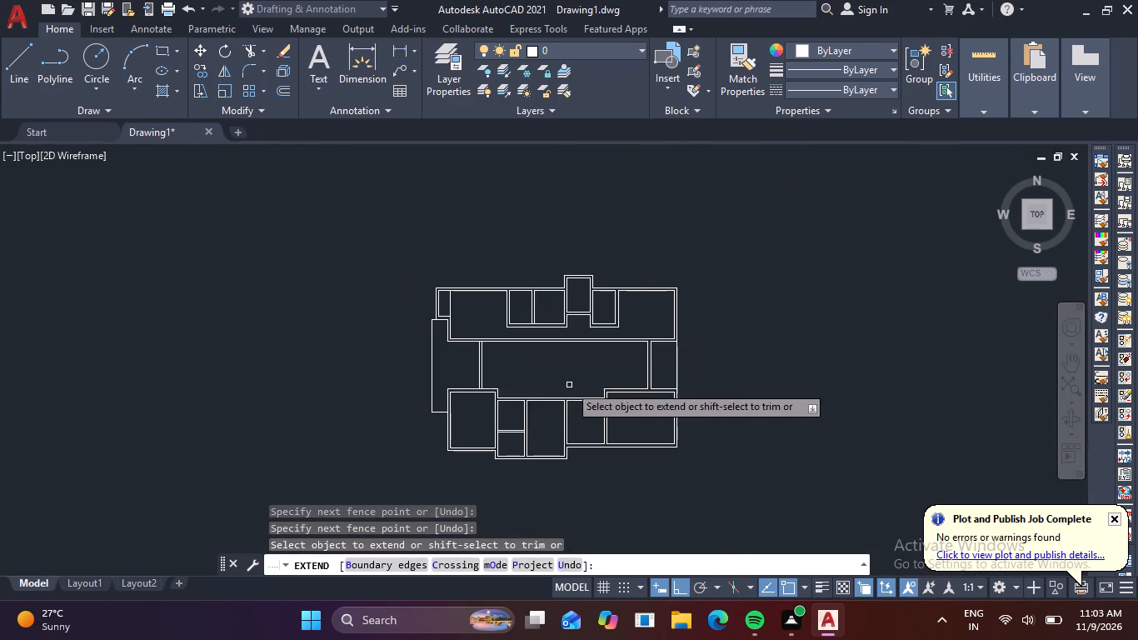
scroll(663, 357, up, 1)
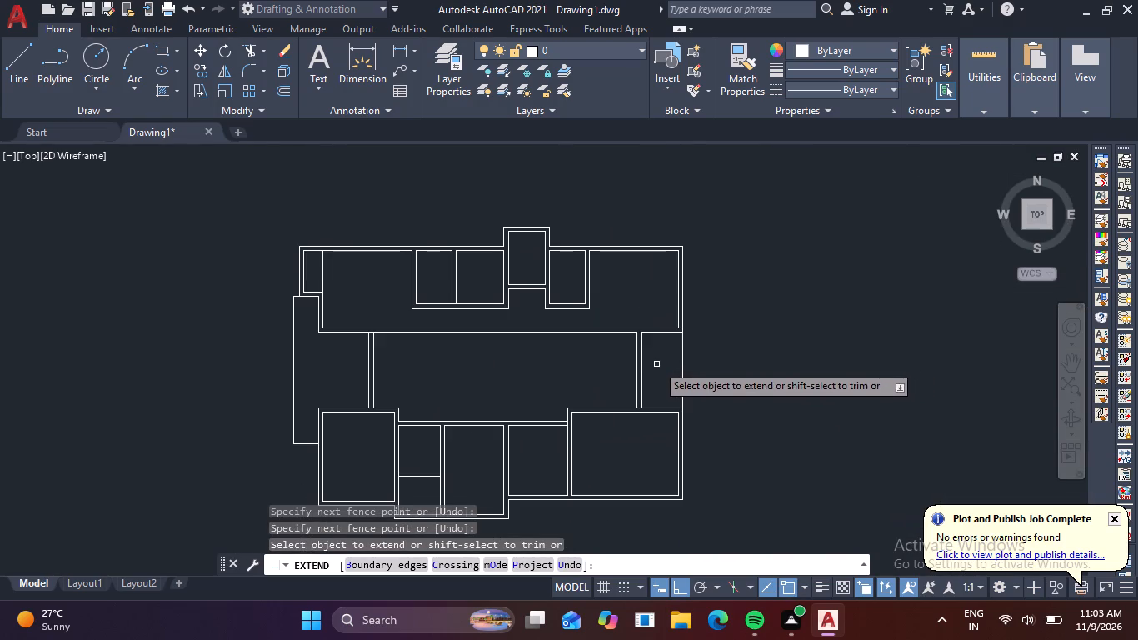
key(Escape)
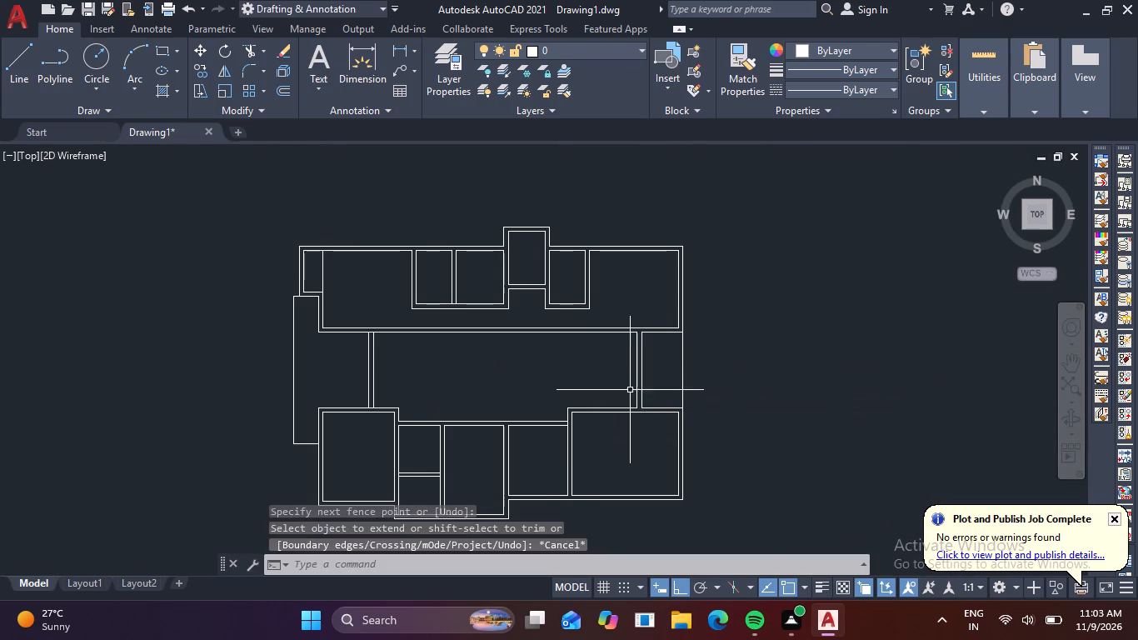
key(Escape)
key(Escape)
key(Escape)
key(Escape)
key(Escape)
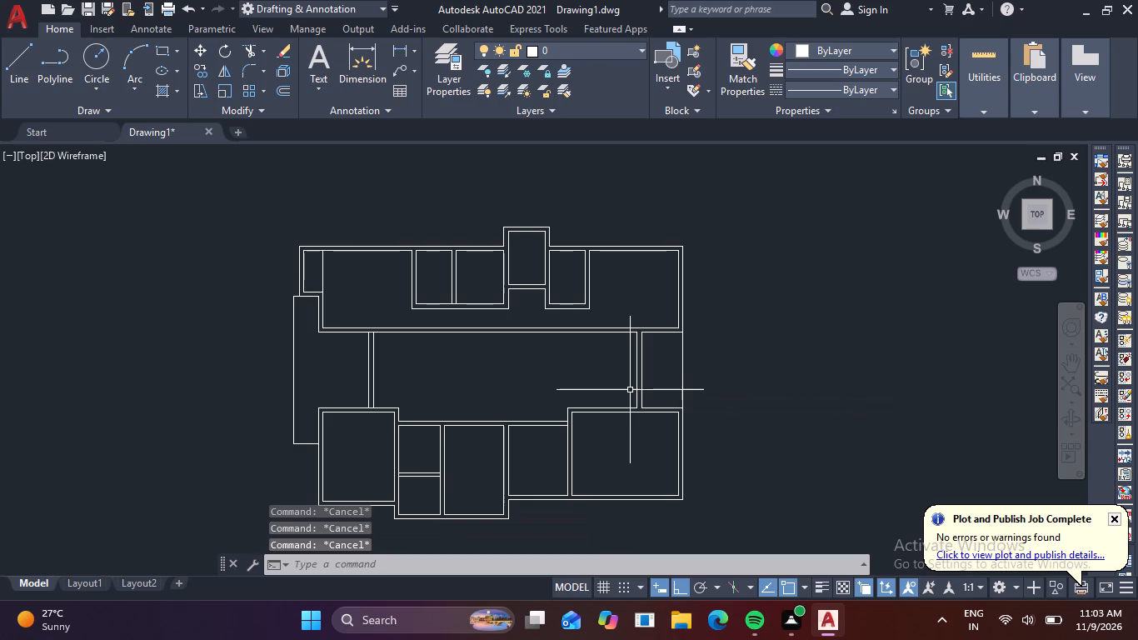
key(Escape)
Erase both lines of the western cross wall between the northern block and the southwest room.
scroll(360, 373, up, 1)
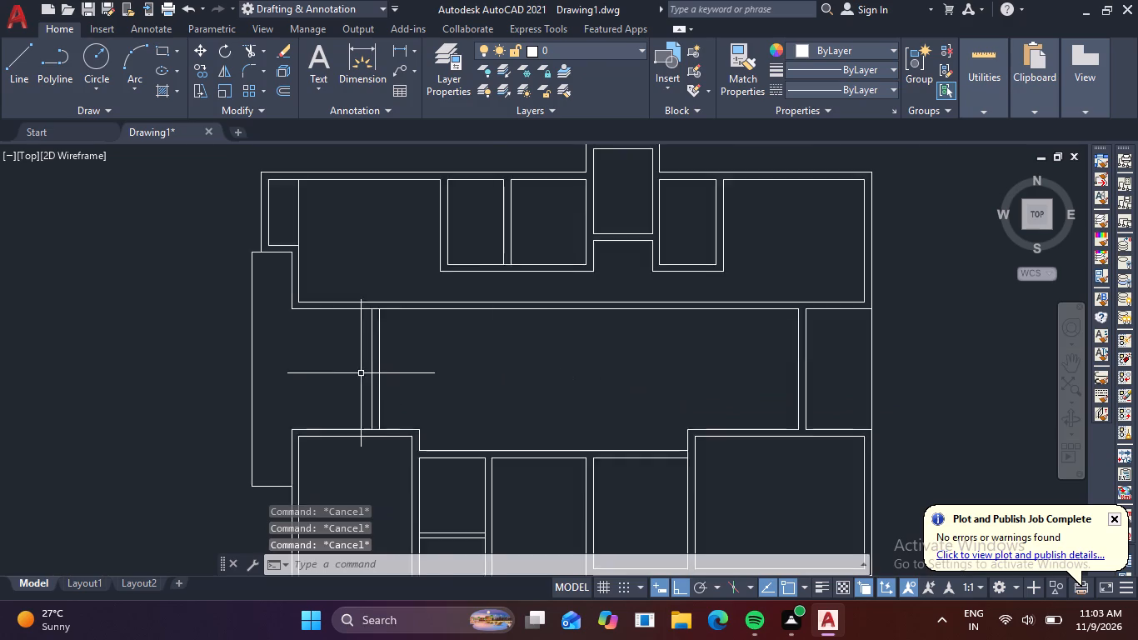
scroll(362, 373, up, 1)
drag(428, 358, 421, 358)
click(295, 365)
key(BackSpace)
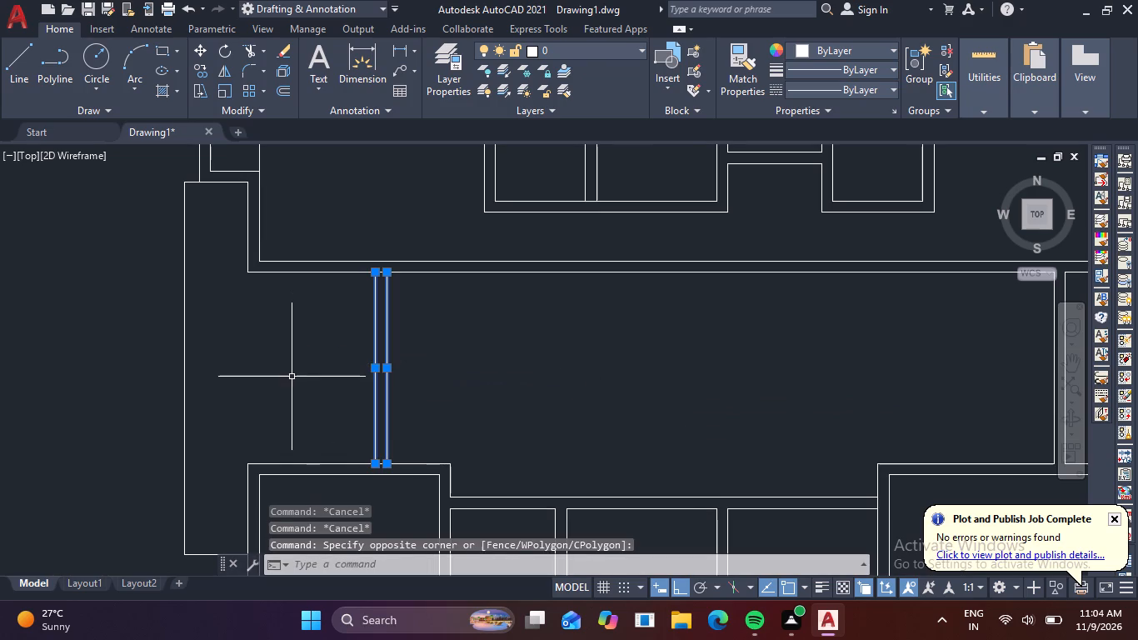
key(Delete)
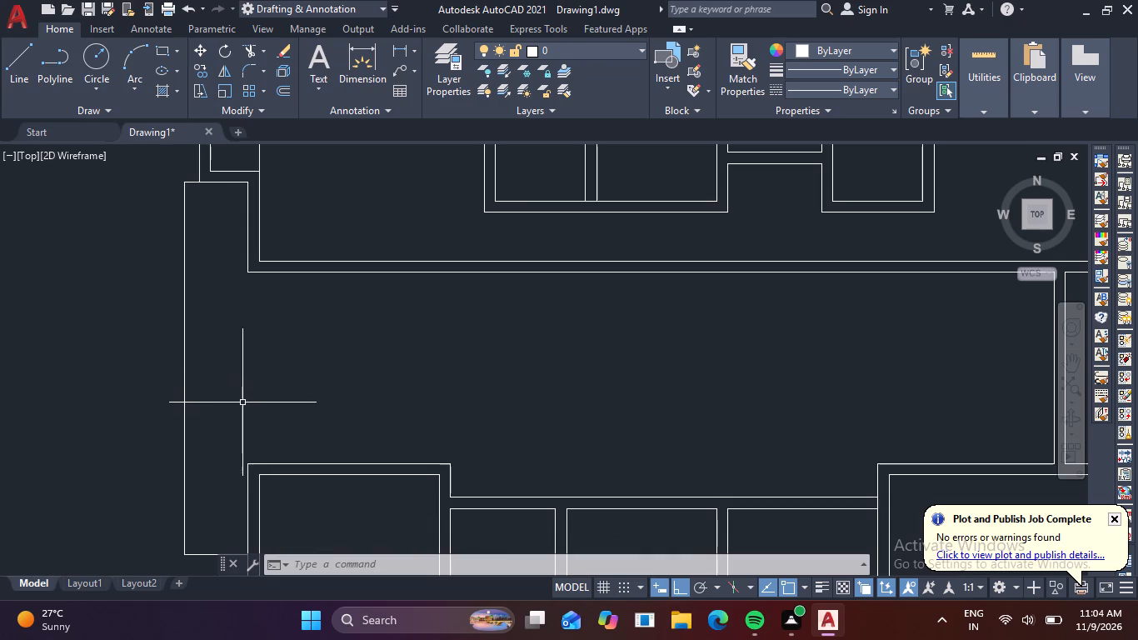
key(8)
key(Escape)
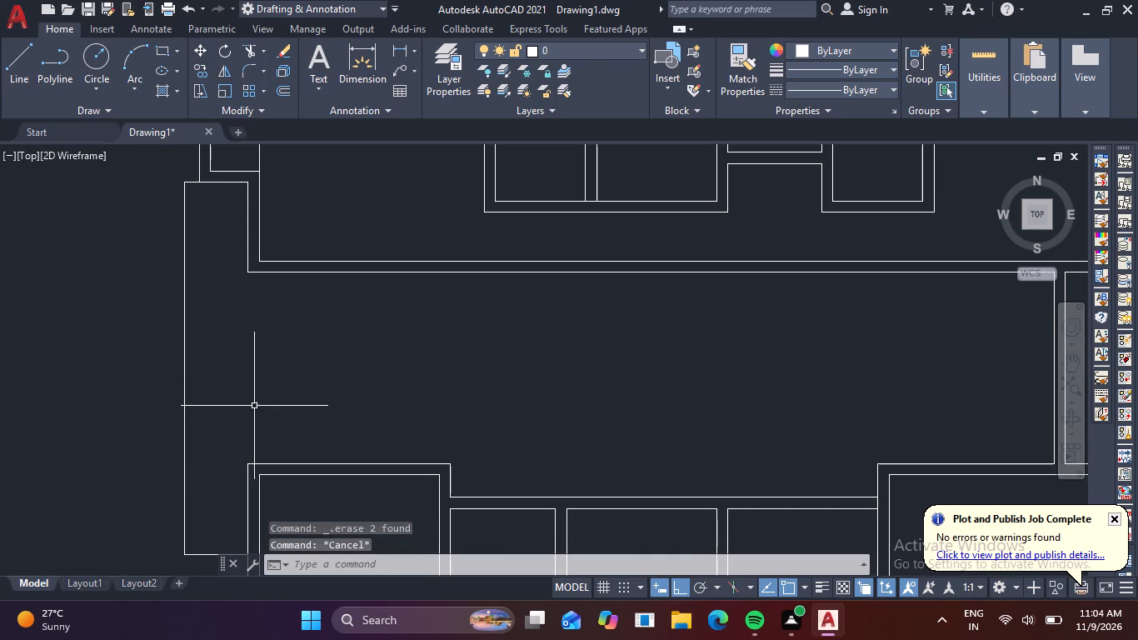
Draw an 8'6" horizontal guide line east from the westernmost outline, just below the northern block's south wall.
key(l)
key(space)
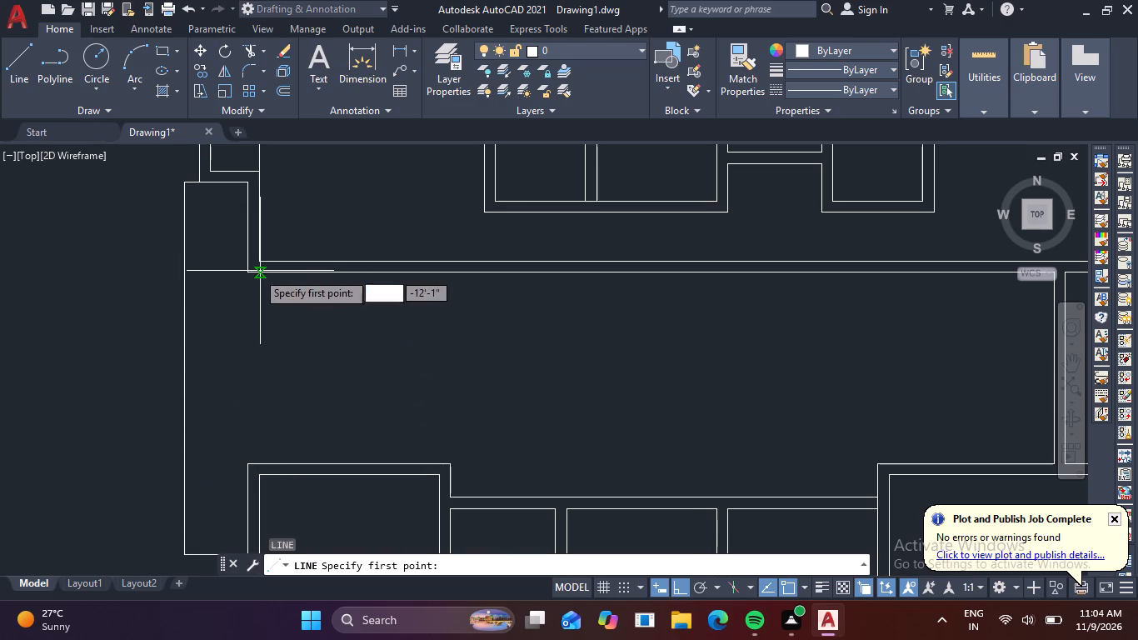
click(184, 275)
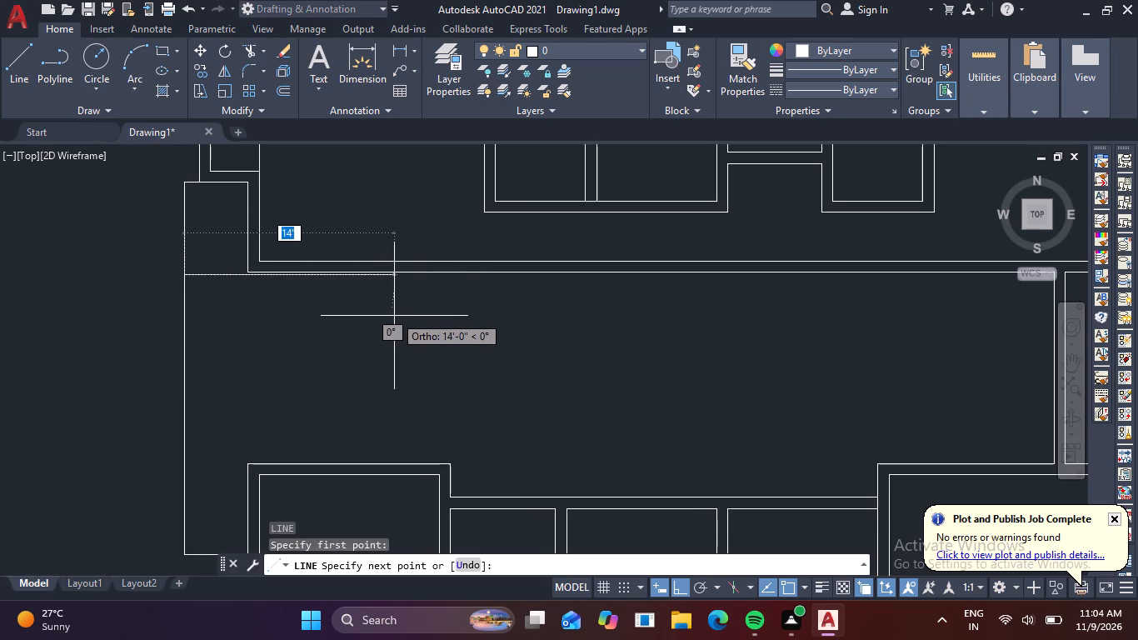
text(8')
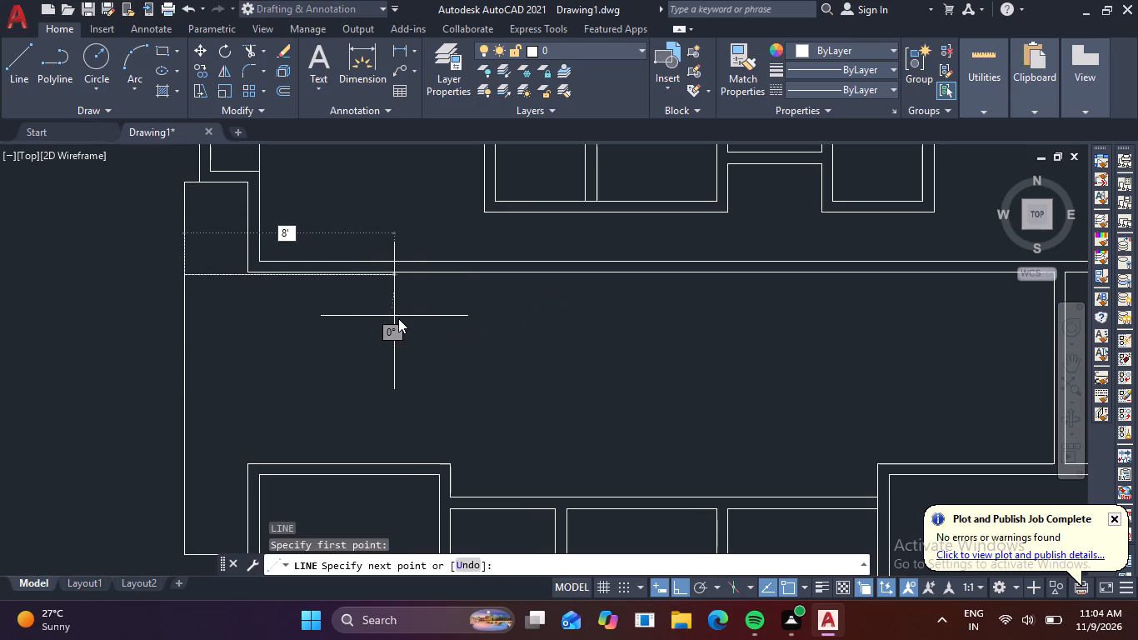
key(6)
key(space)
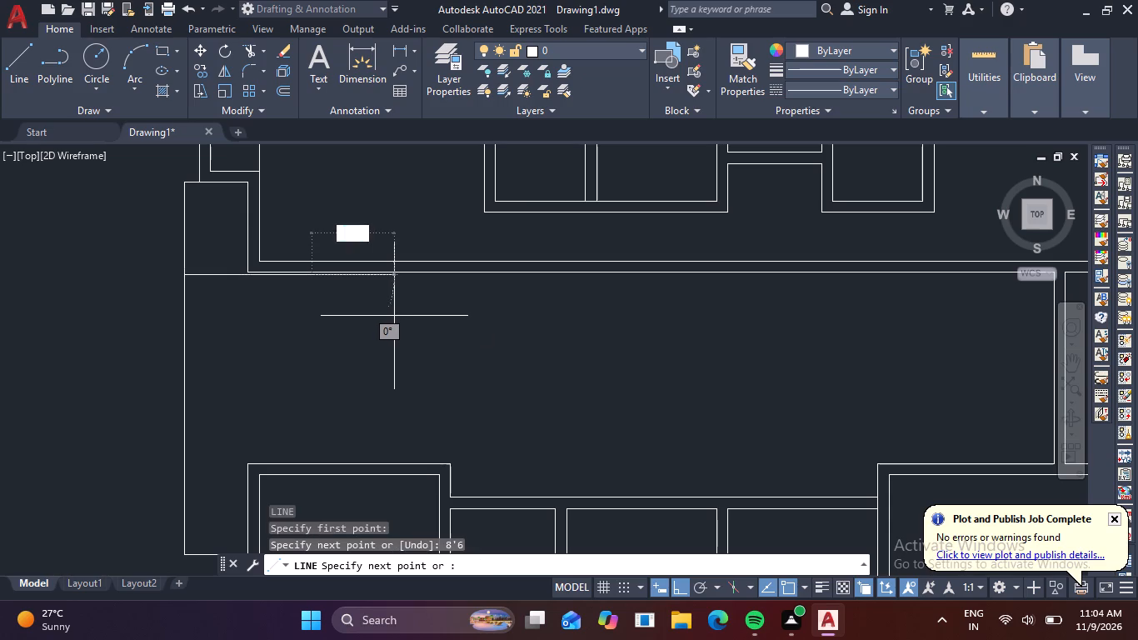
key(Escape)
Draw a vertical line about 12'-8" long from the northern block's south wall, at the guide line's east end, to the southwest room's north wall.
key(l)
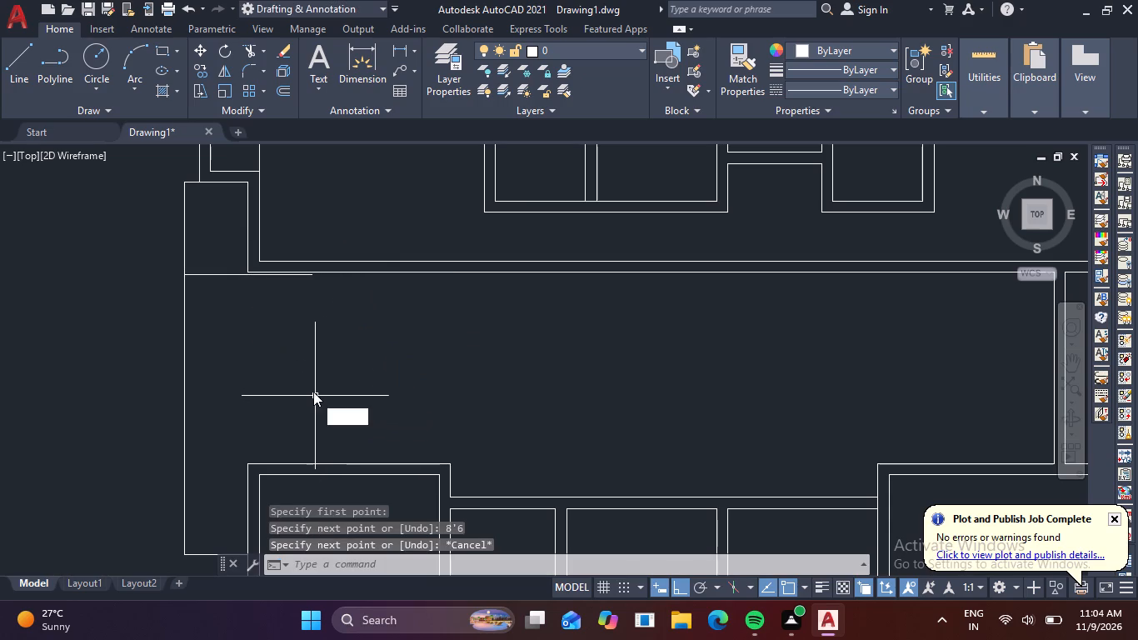
key(space)
scroll(297, 272, up, 4)
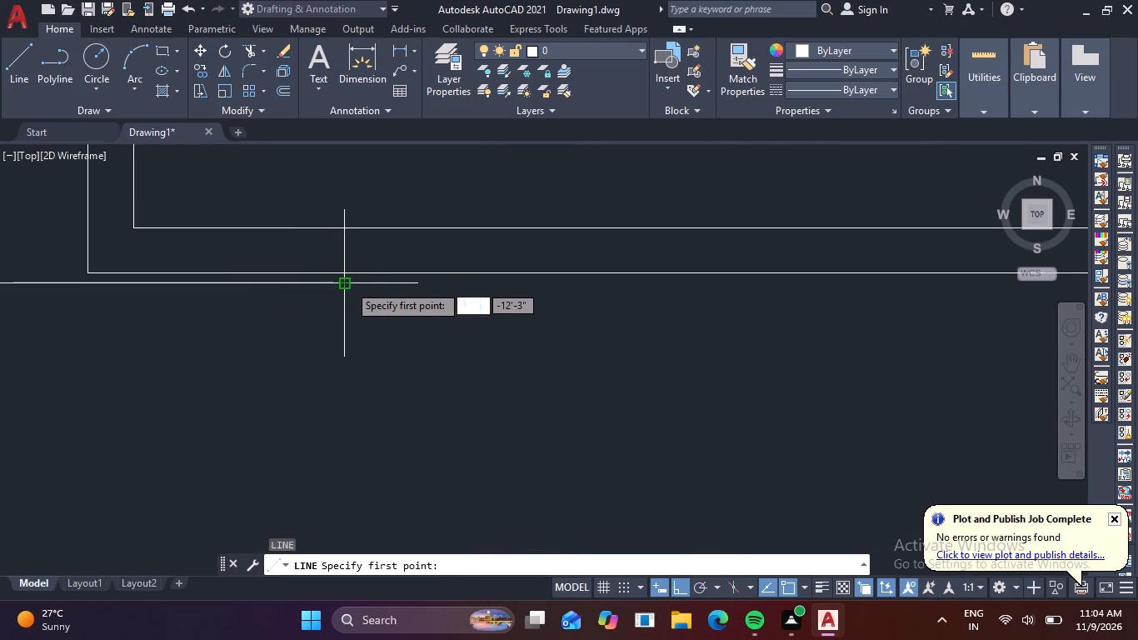
click(345, 272)
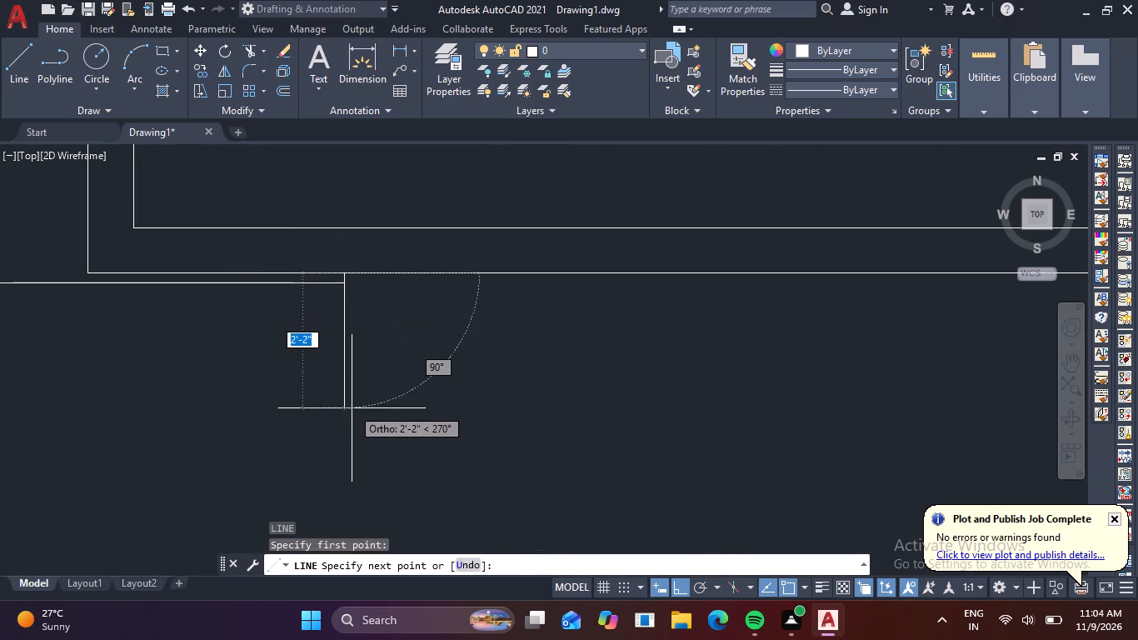
scroll(347, 420, down, 2)
middle_drag(332, 448, 375, 227)
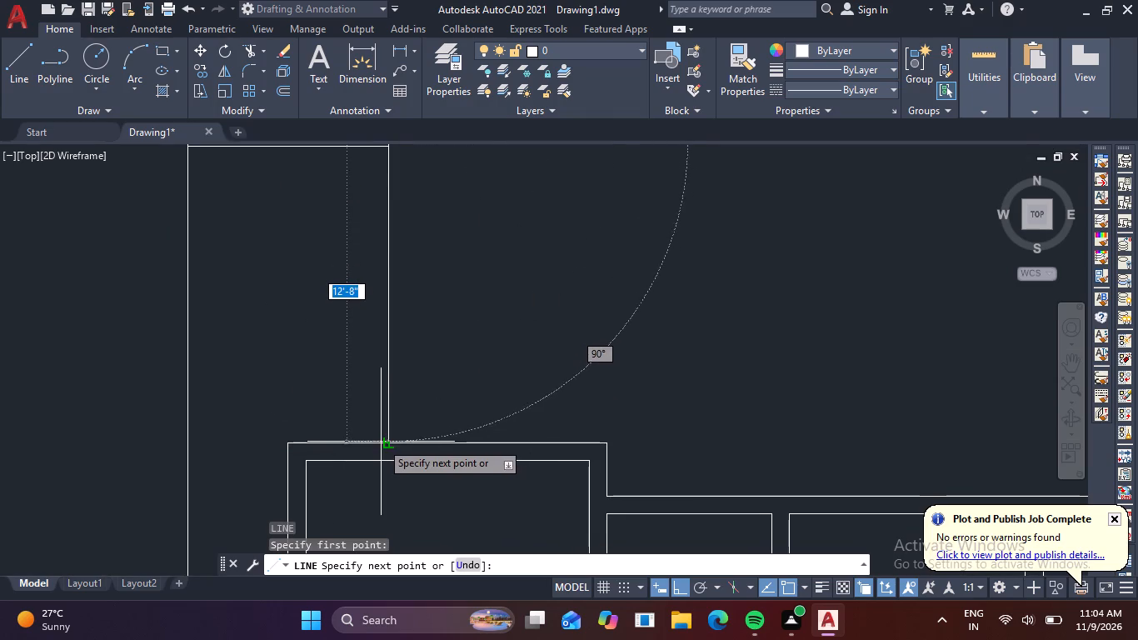
click(386, 442)
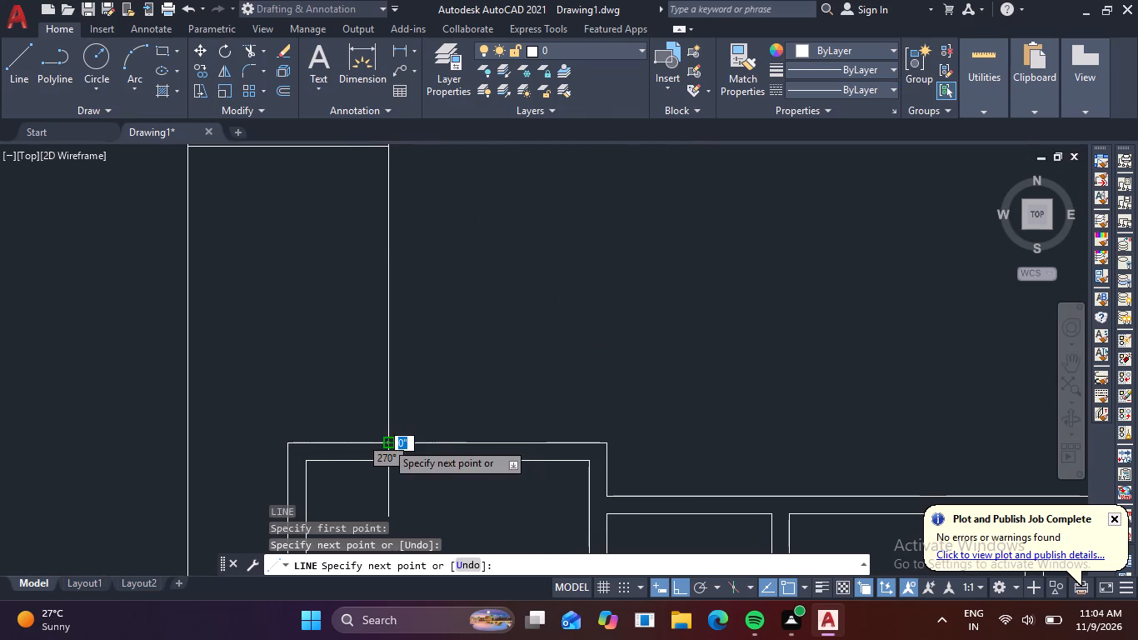
key(space)
Offset the new vertical line 9" to the east to form the western cross wall.
key(o)
key(space)
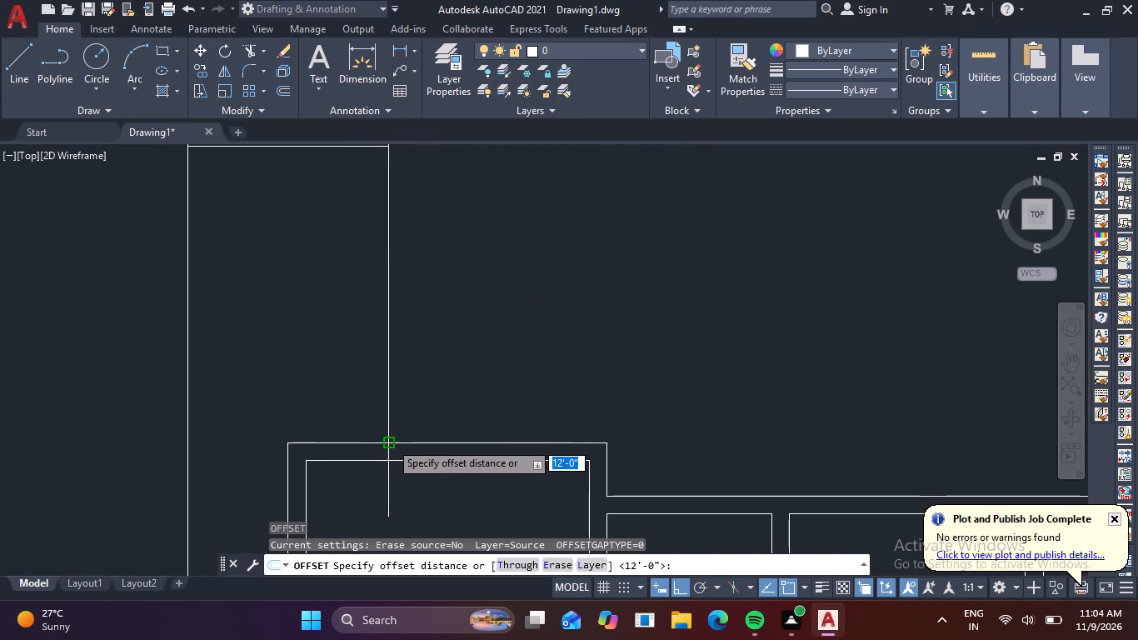
key(9)
key(space)
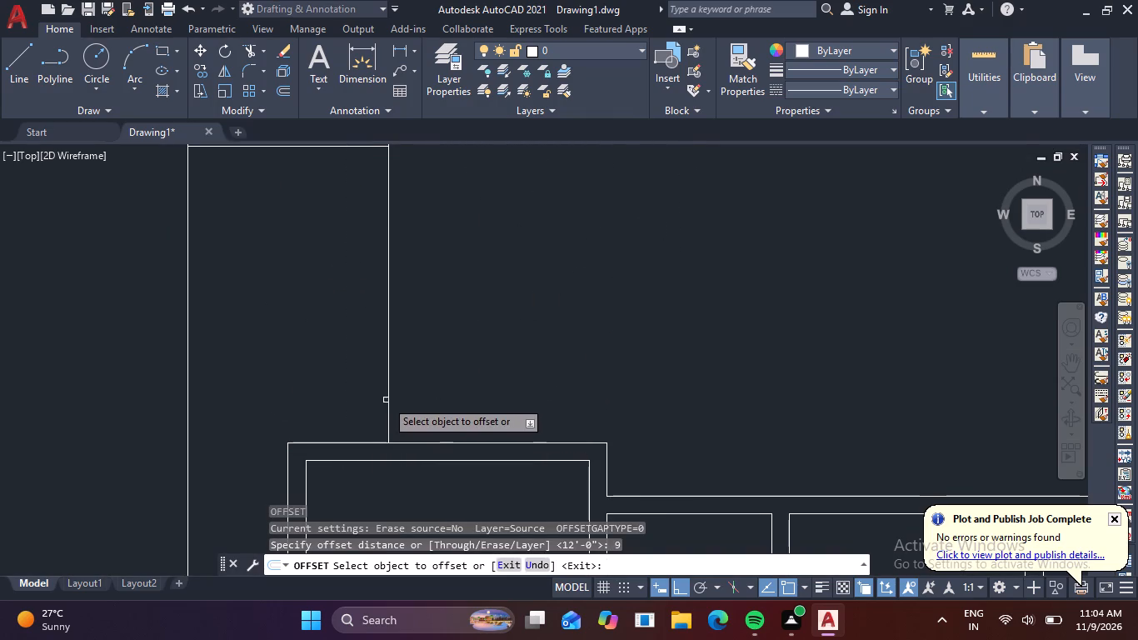
click(386, 400)
click(422, 400)
key(Escape)
scroll(326, 312, down, 1)
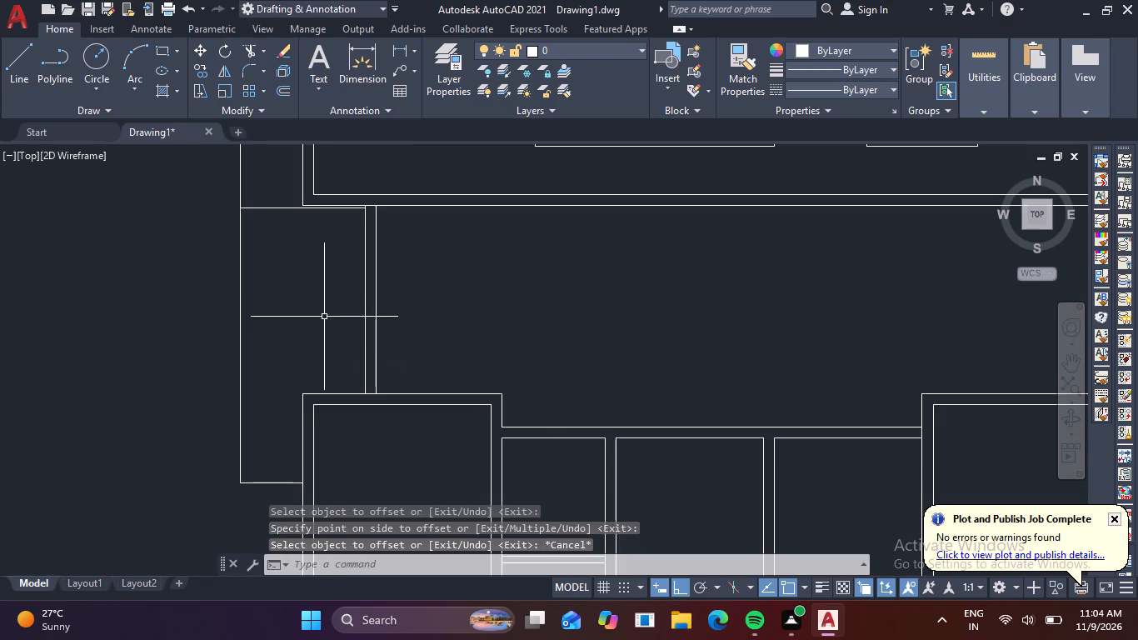
Erase the horizontal guide line west of the new cross wall.
middle_drag(342, 392, 360, 454)
click(297, 270)
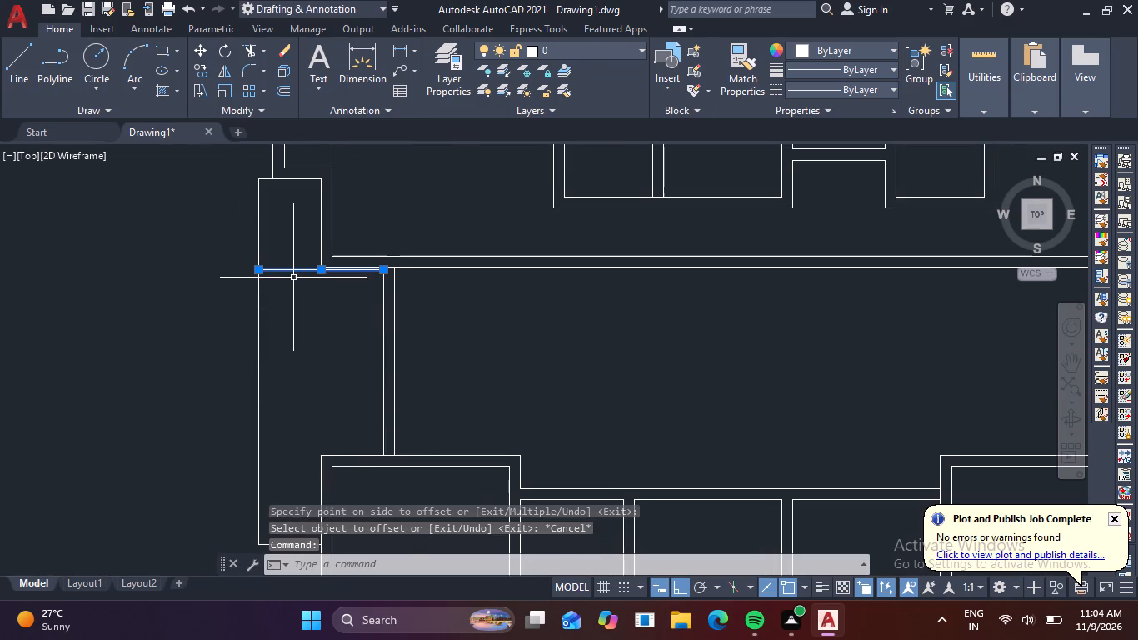
key(Delete)
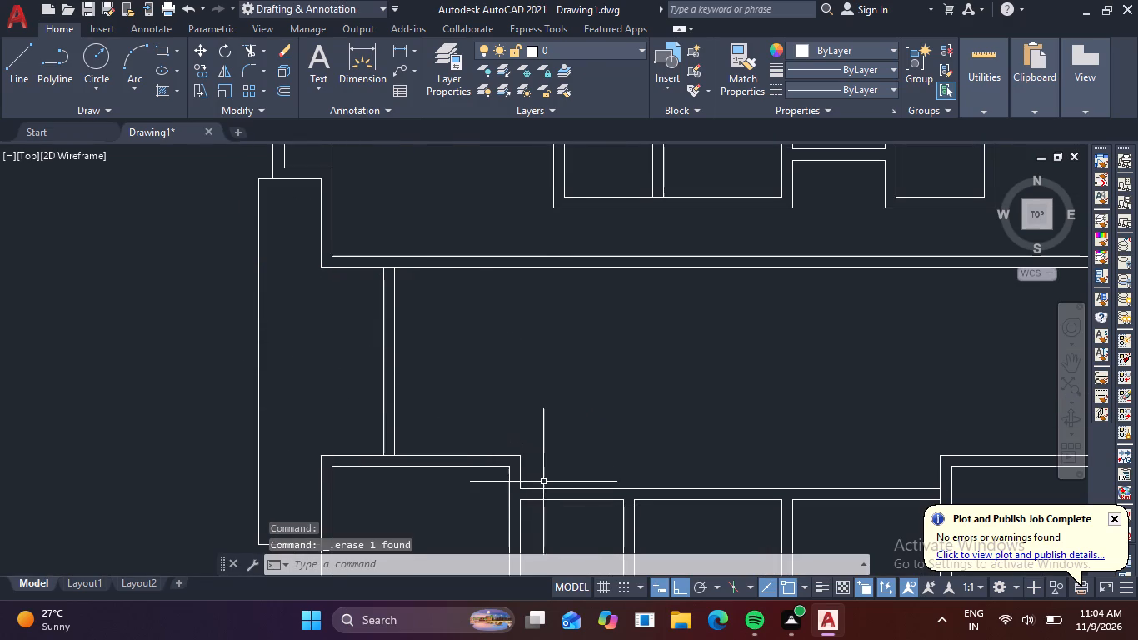
Draw a short line across the southwest room's north wall thickness at its inner northeast corner.
key(l)
key(space)
scroll(508, 457, up, 2)
click(501, 481)
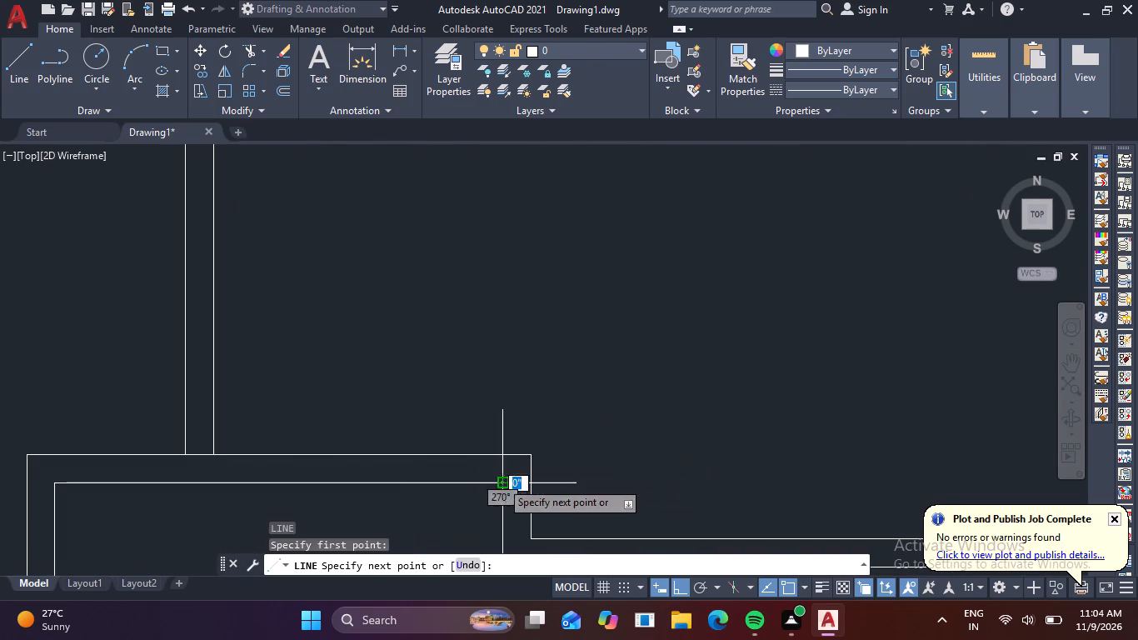
click(499, 457)
key(space)
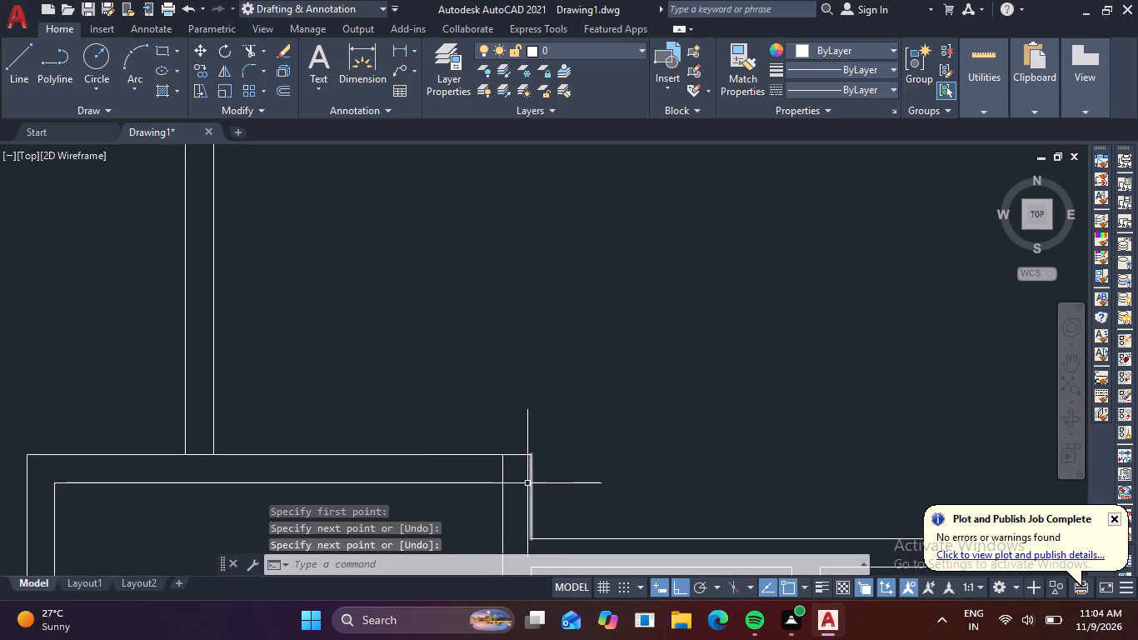
Offset the short line in the southwest room's north wall 3' to the west to mark the opening's other side.
key(o)
key(space)
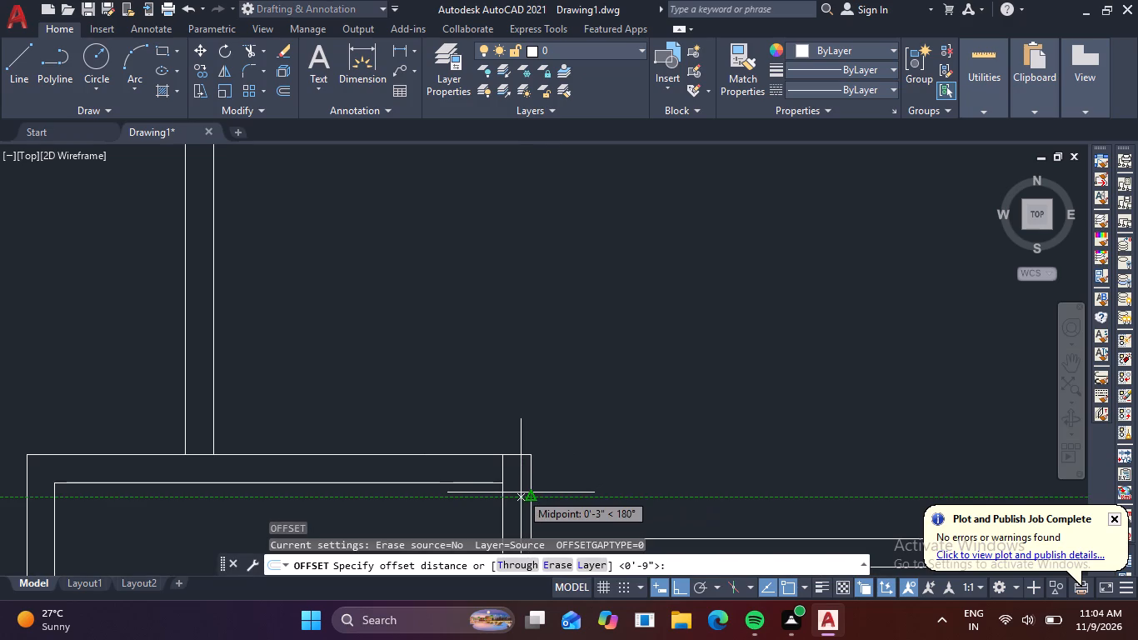
key(3)
key(apostrophe)
key(space)
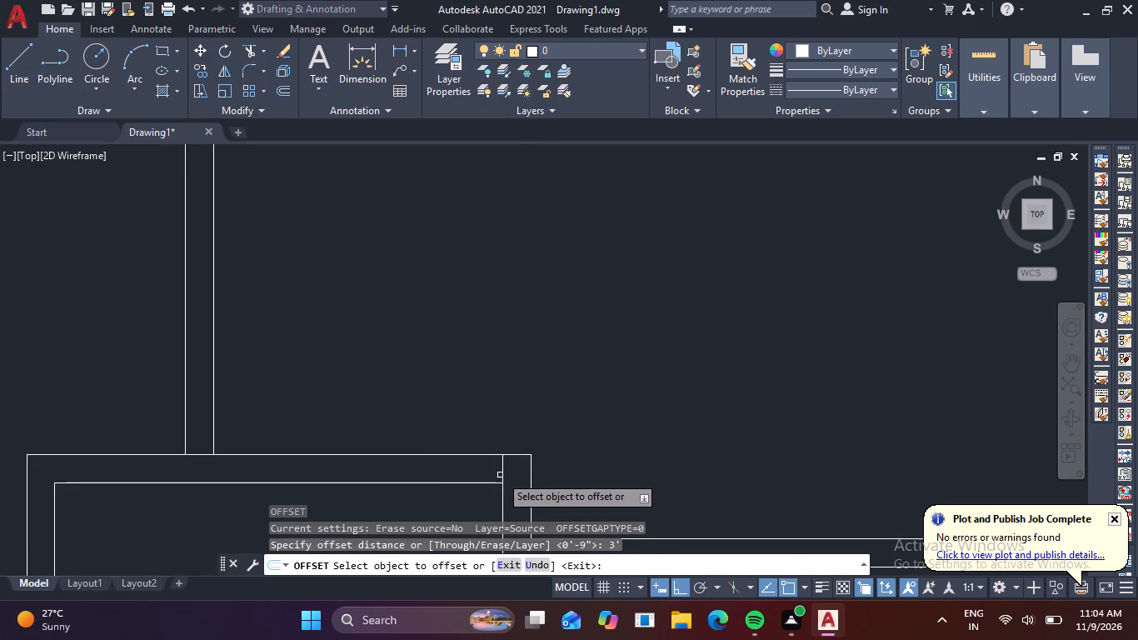
click(503, 472)
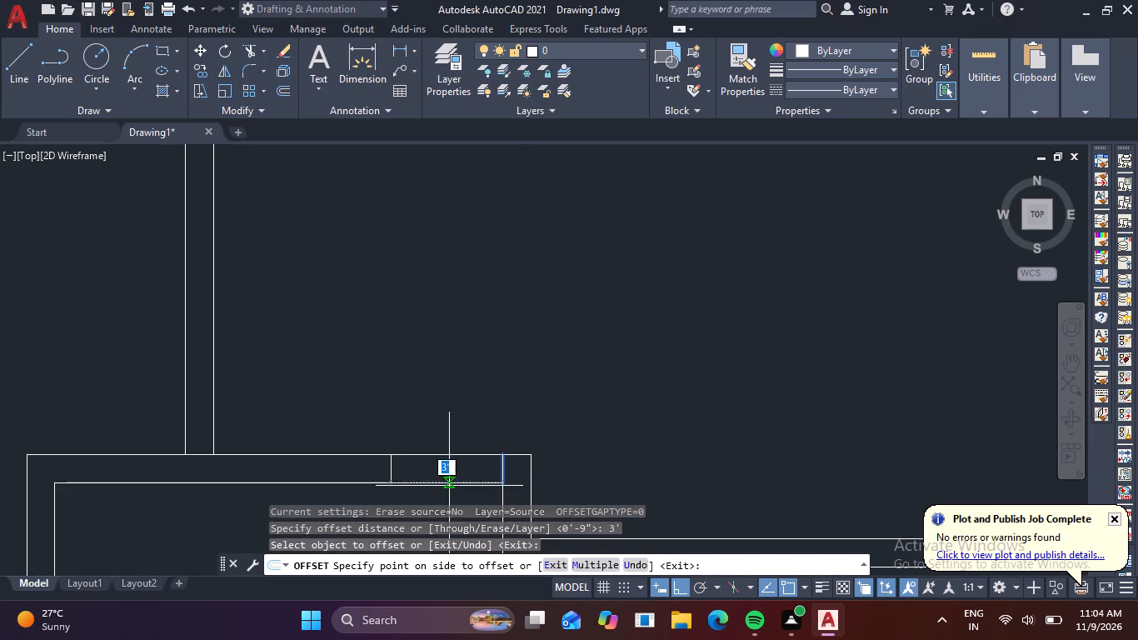
click(345, 499)
scroll(459, 481, down, 2)
middle_drag(567, 482, 564, 483)
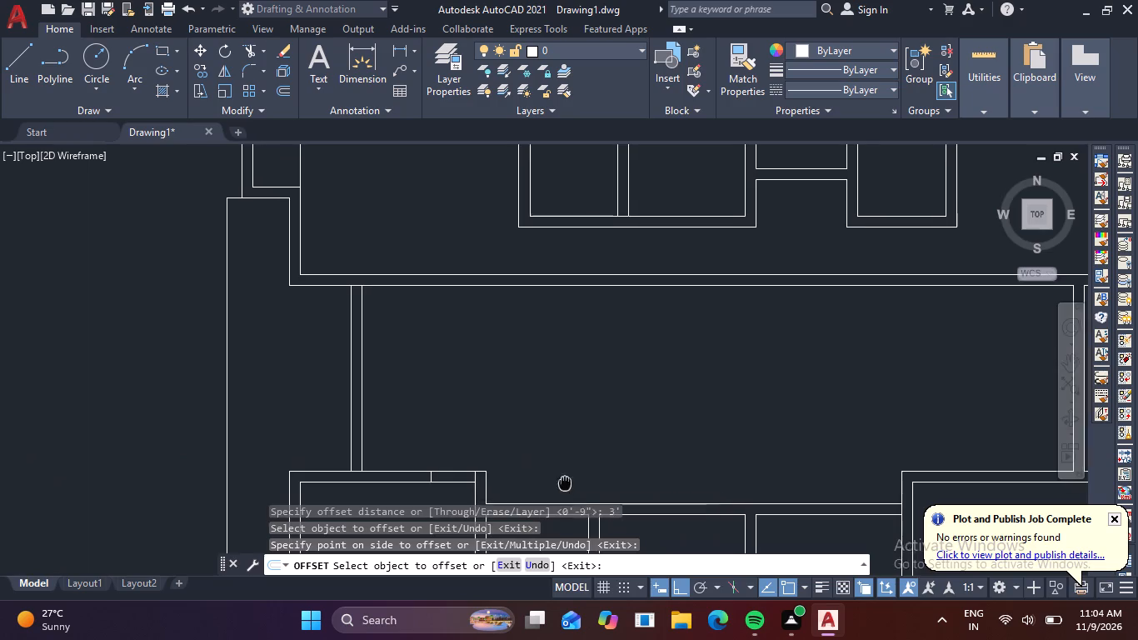
middle_drag(564, 483, 497, 340)
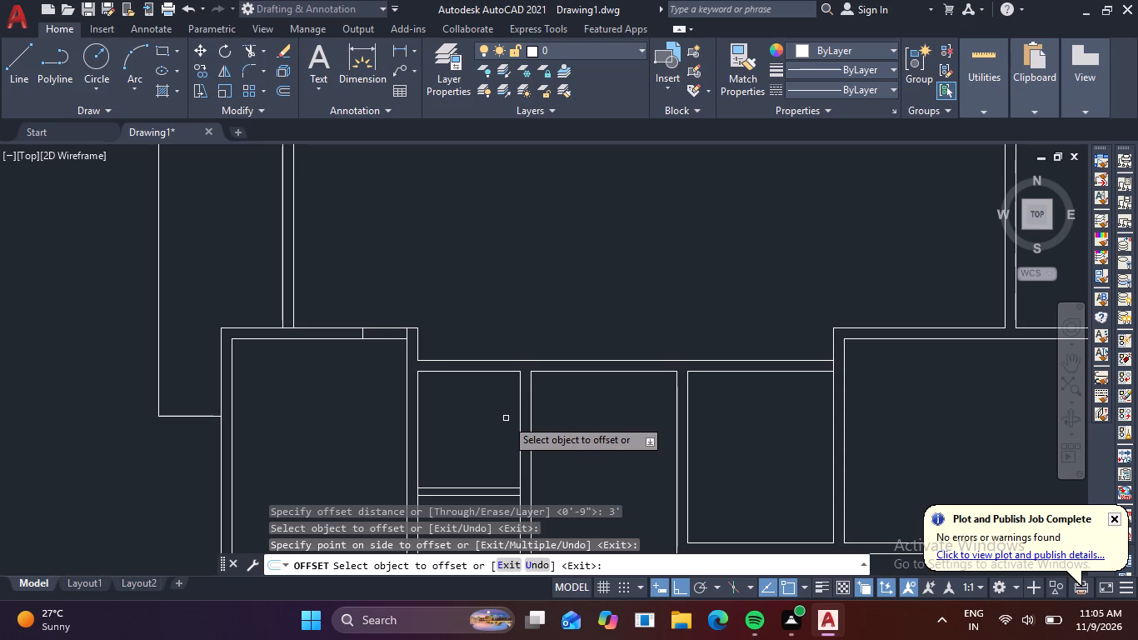
scroll(508, 399, down, 4)
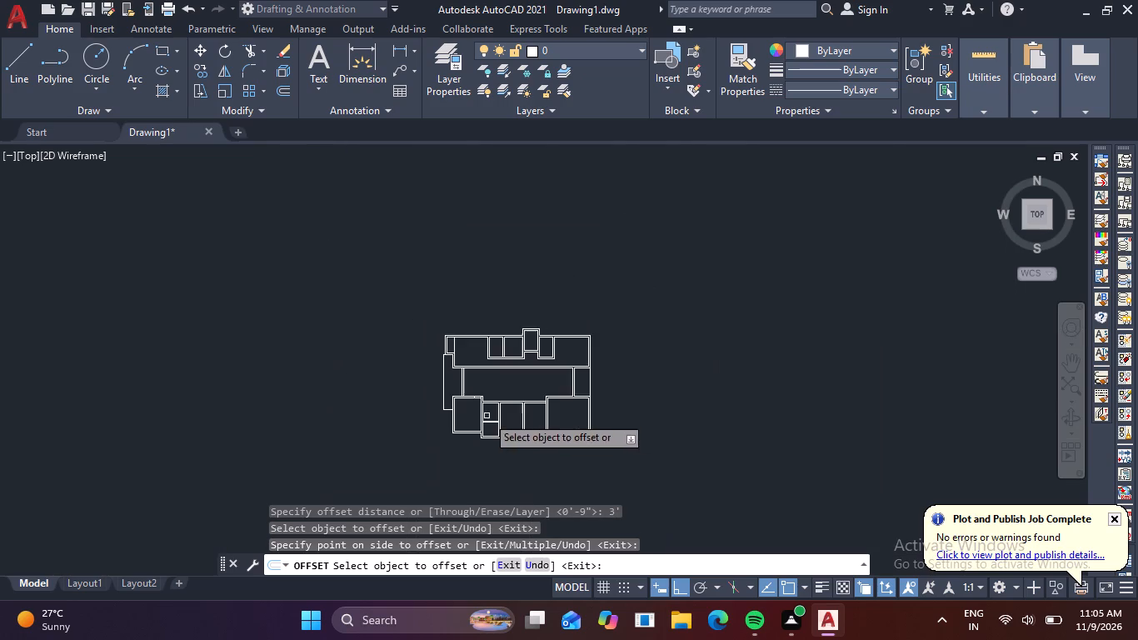
scroll(508, 349, up, 3)
key(Escape)
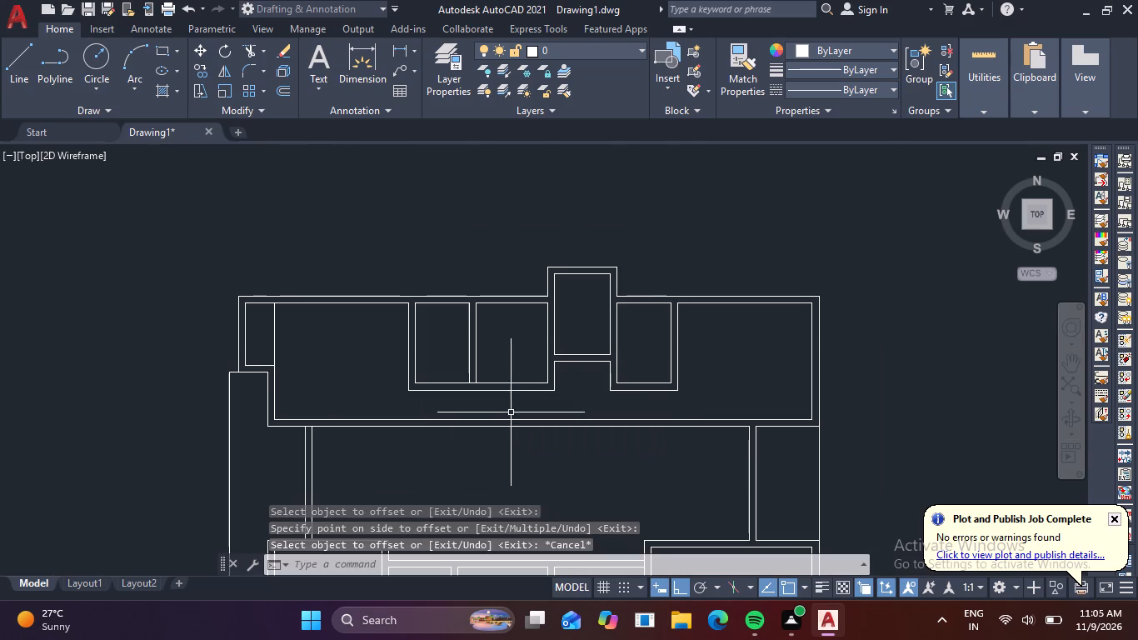
key(Escape)
key(Escape)
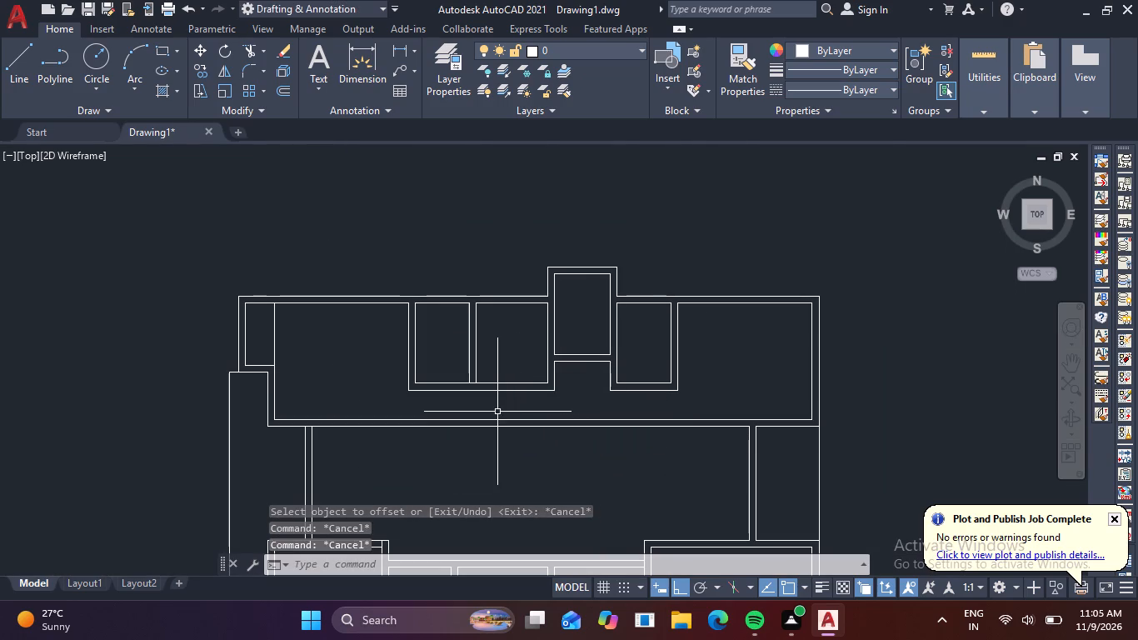
Draw a short line across the northern block's south wall, aligned with the west face of the small rooms' partition wall.
key(l)
key(space)
scroll(459, 385, up, 3)
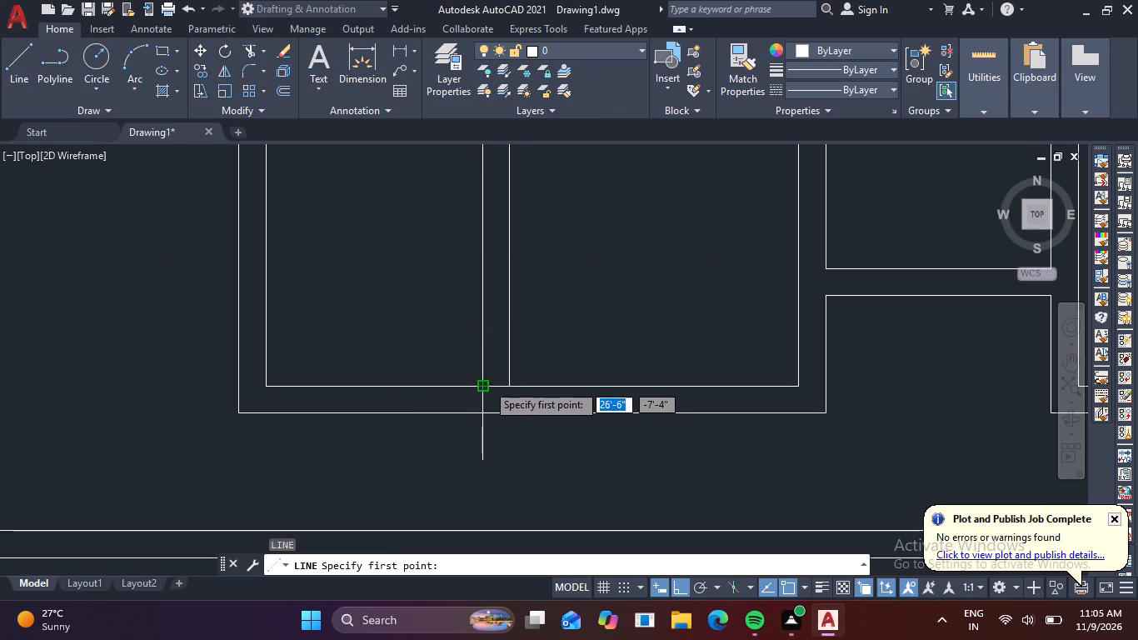
scroll(486, 452, down, 1)
middle_drag(477, 423, 487, 397)
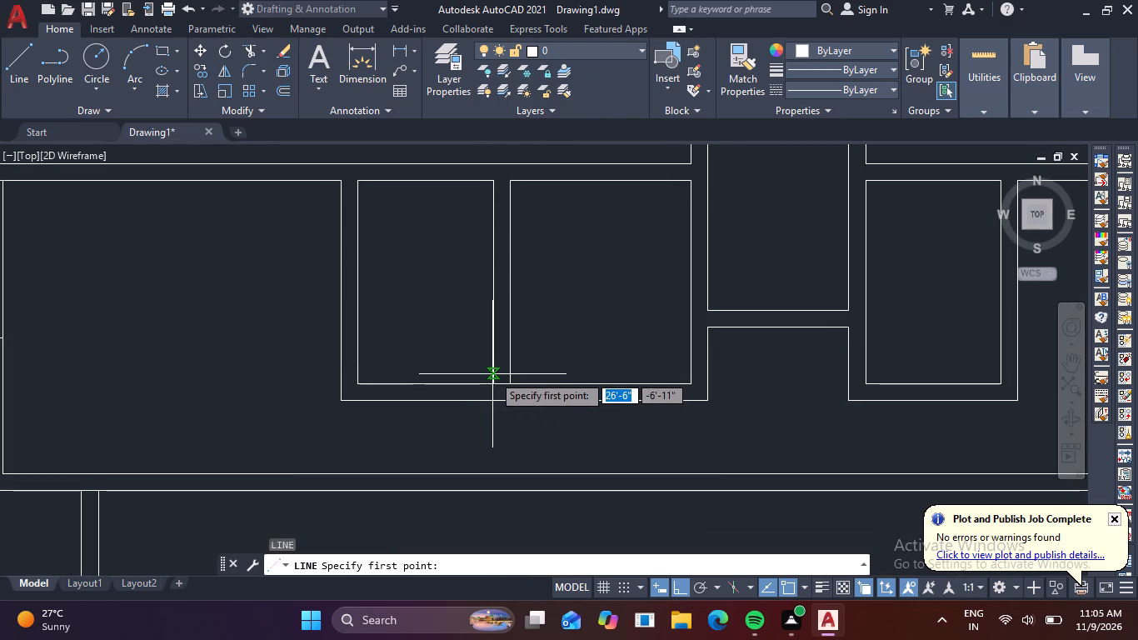
click(492, 472)
click(495, 490)
key(space)
scroll(517, 487, down, 2)
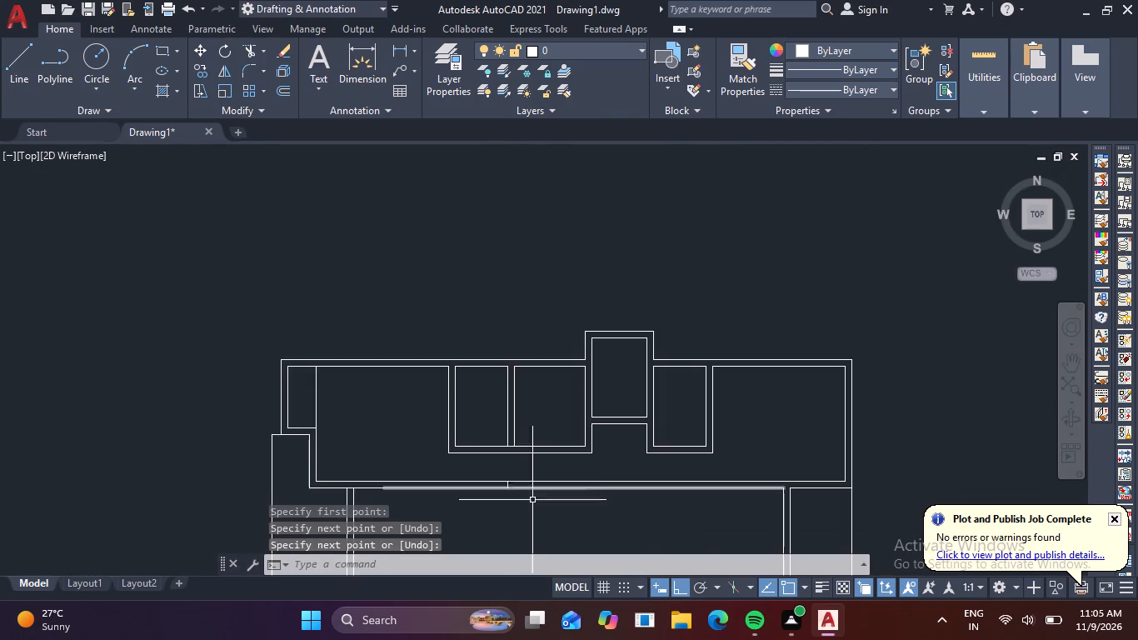
middle_drag(542, 516, 463, 495)
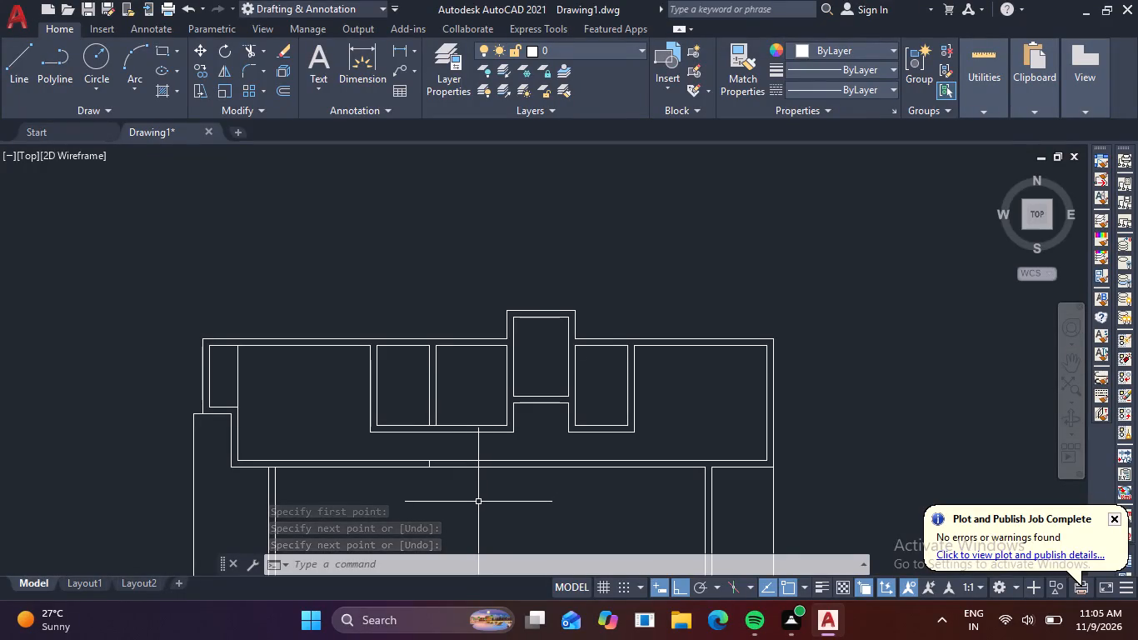
Draw a second short vertical line across the northern block's south wall, directly south of the eastern small room's midpoint.
key(space)
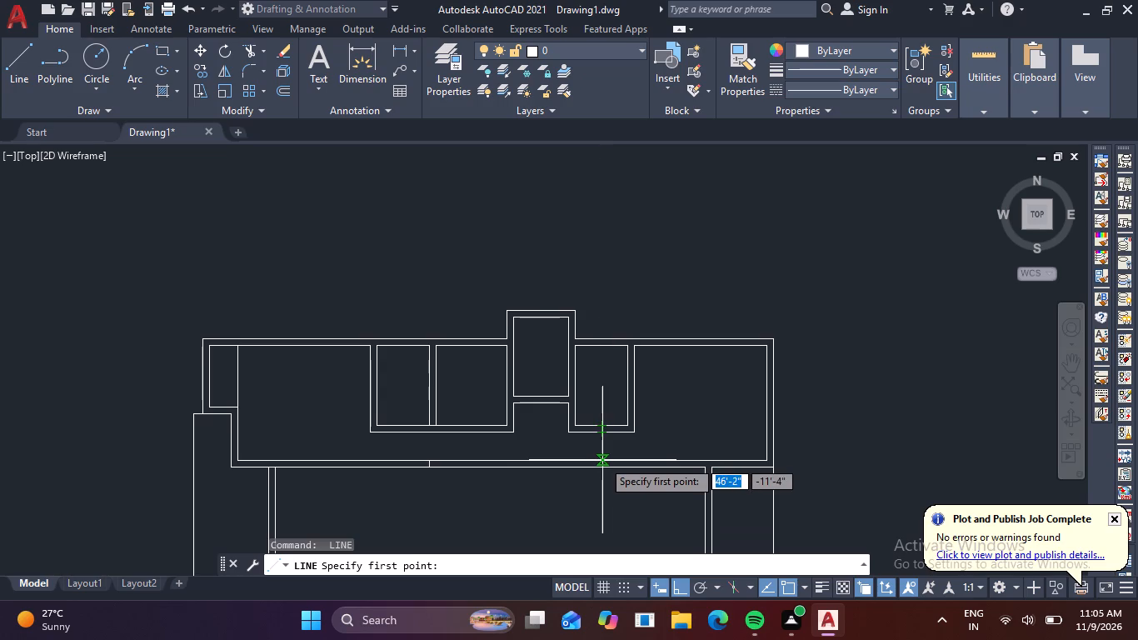
scroll(597, 449, up, 3)
middle_drag(603, 419, 575, 357)
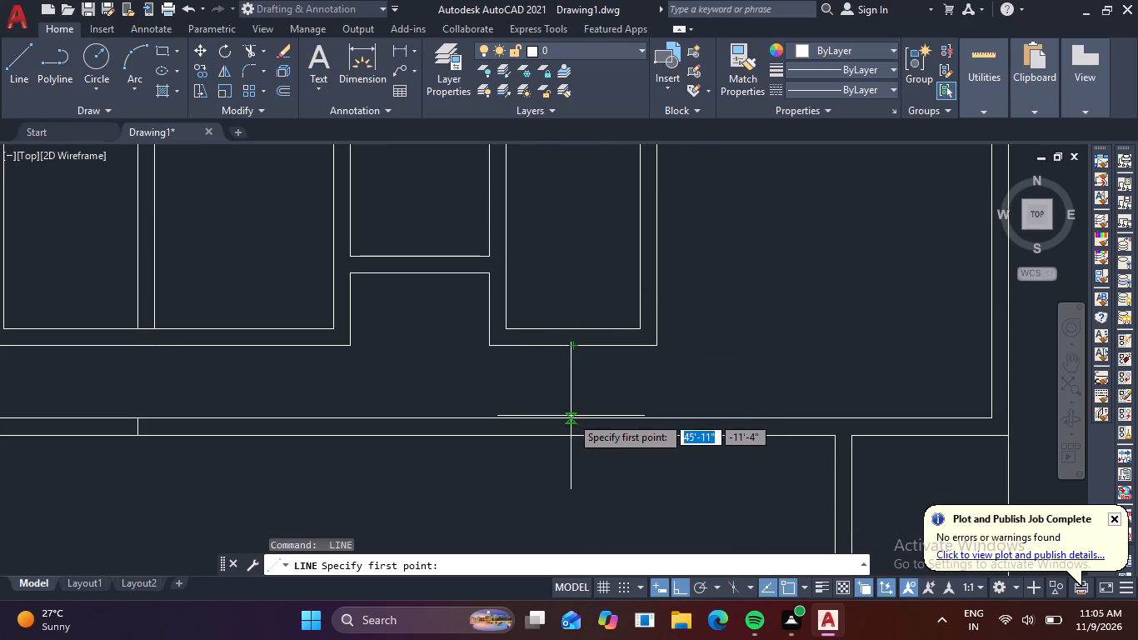
click(572, 457)
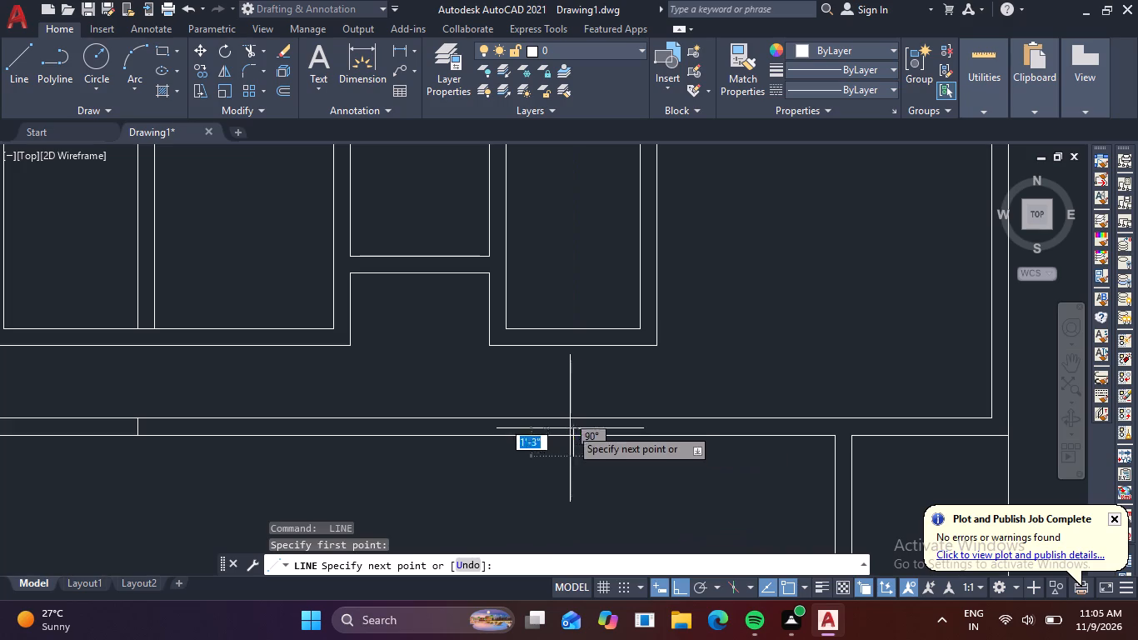
click(571, 421)
key(space)
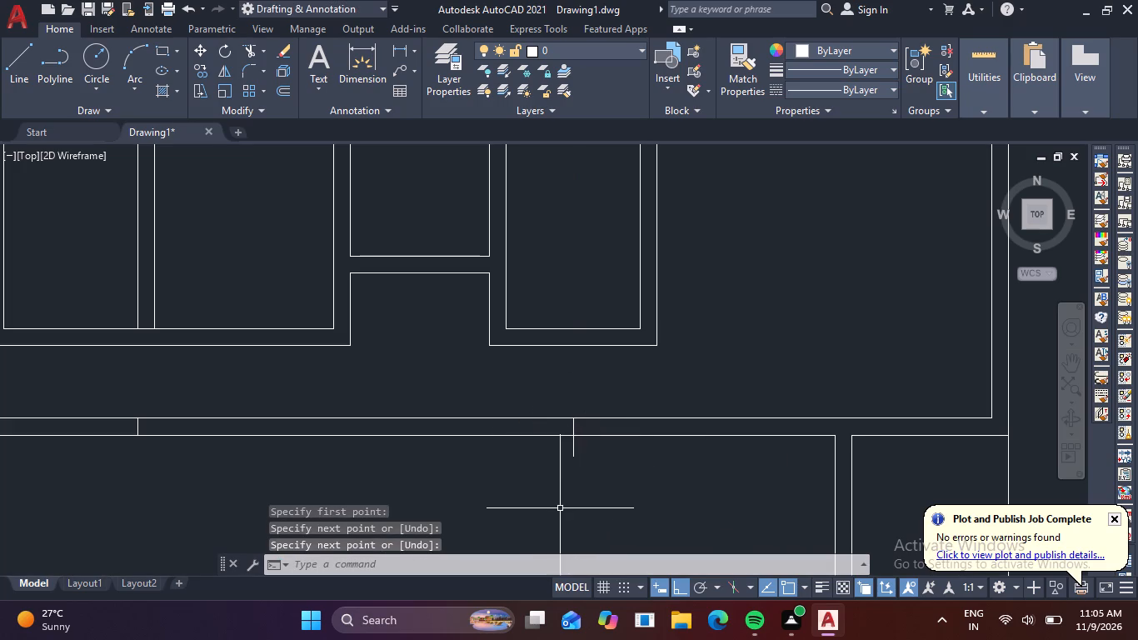
Trim the second line's overhang below the wall and the northern block's south wall lines between the two short lines.
key(t)
key(r)
text(rr)
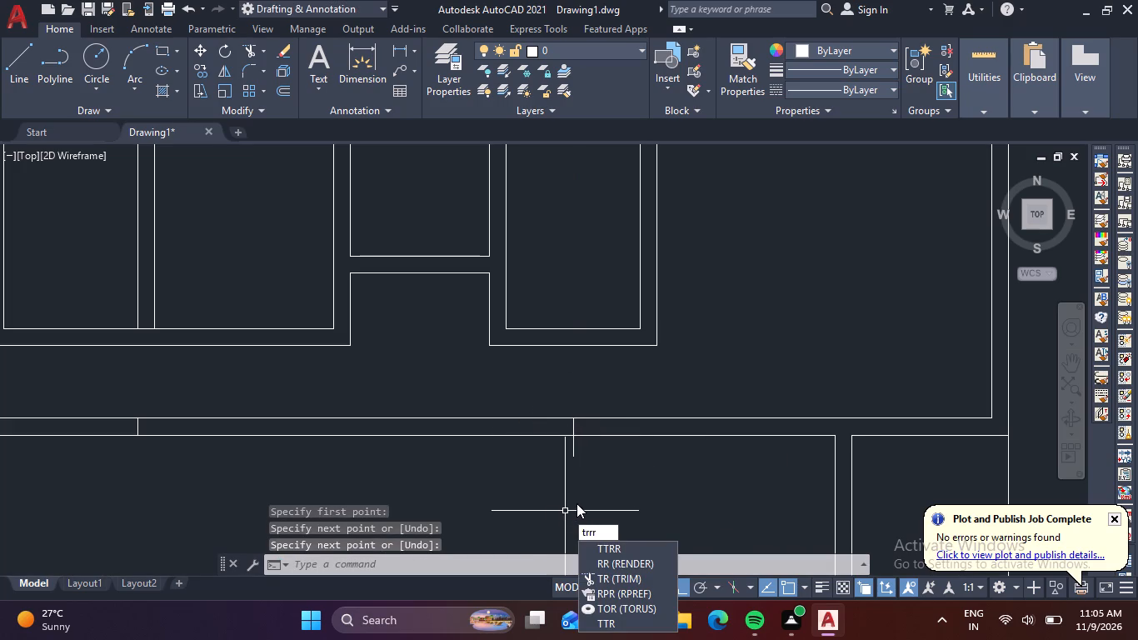
key(BackSpace)
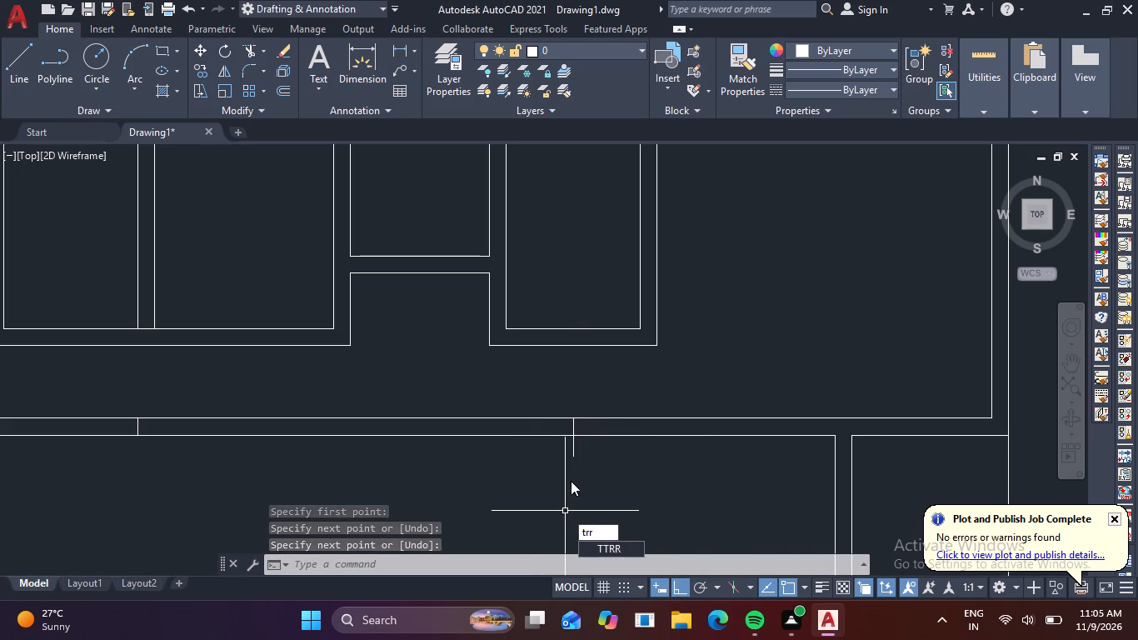
key(BackSpace)
key(space)
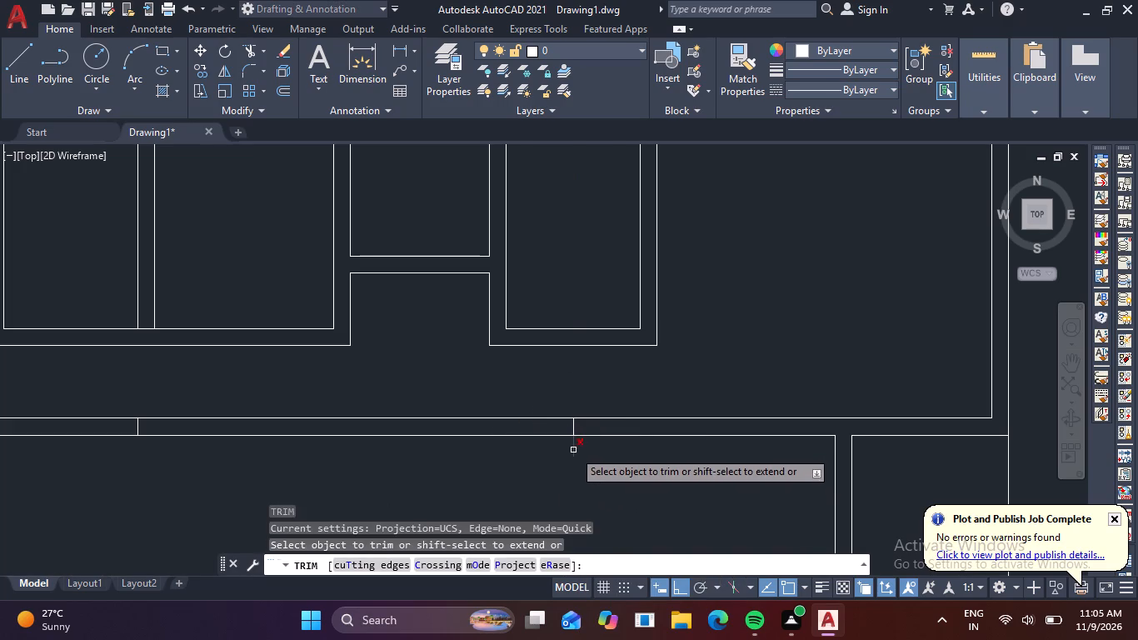
click(573, 450)
click(467, 389)
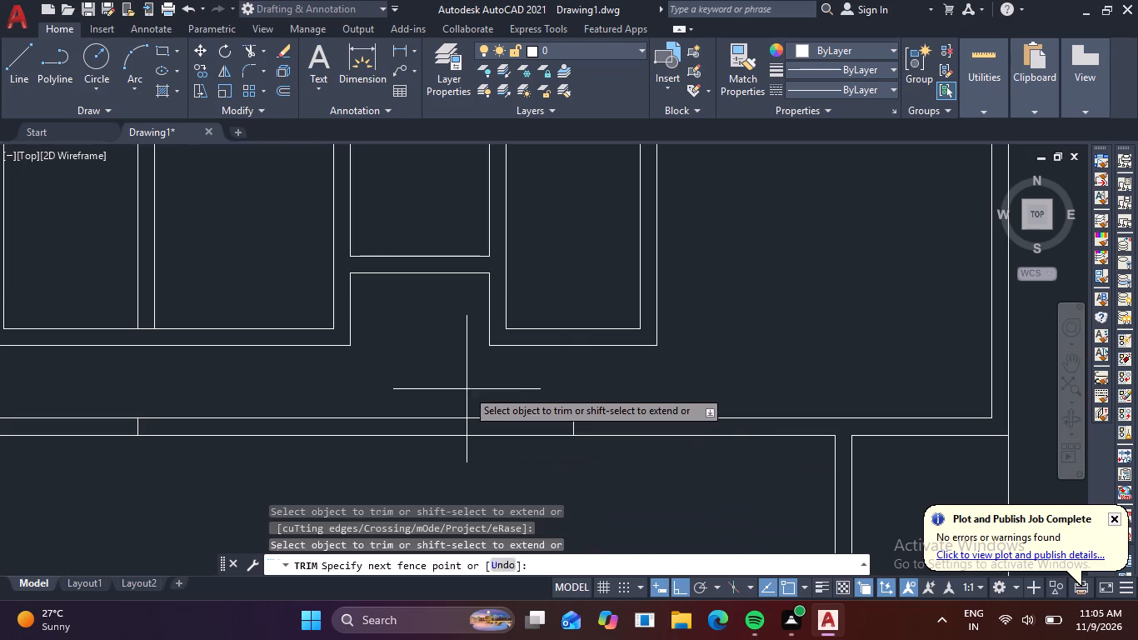
click(463, 448)
scroll(463, 436, down, 3)
middle_drag(447, 454, 540, 436)
key(Escape)
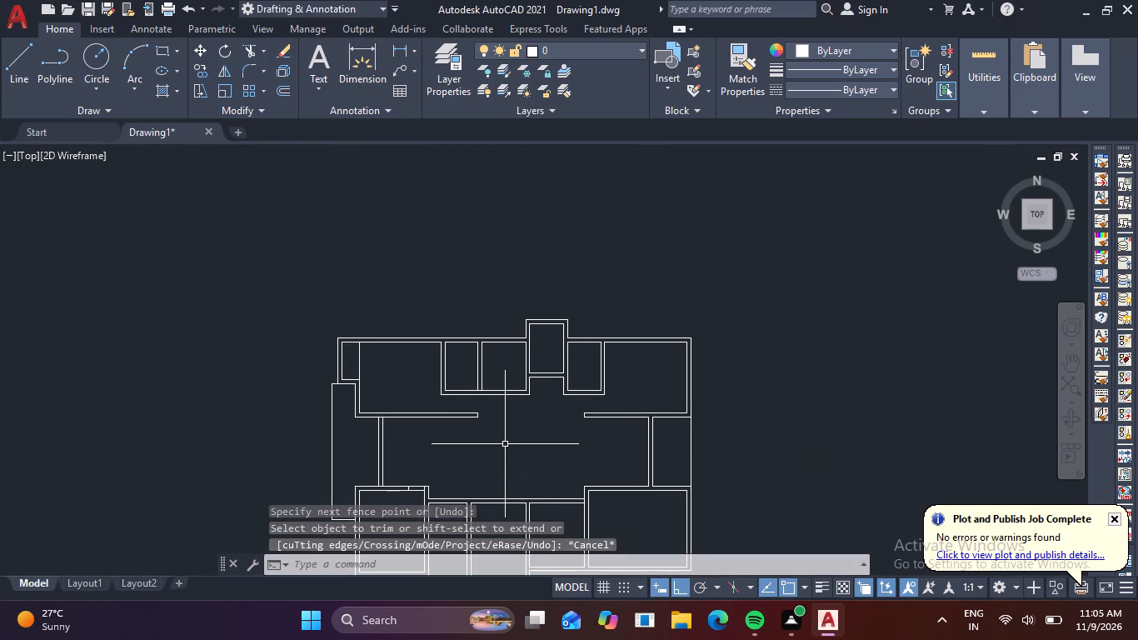
key(Escape)
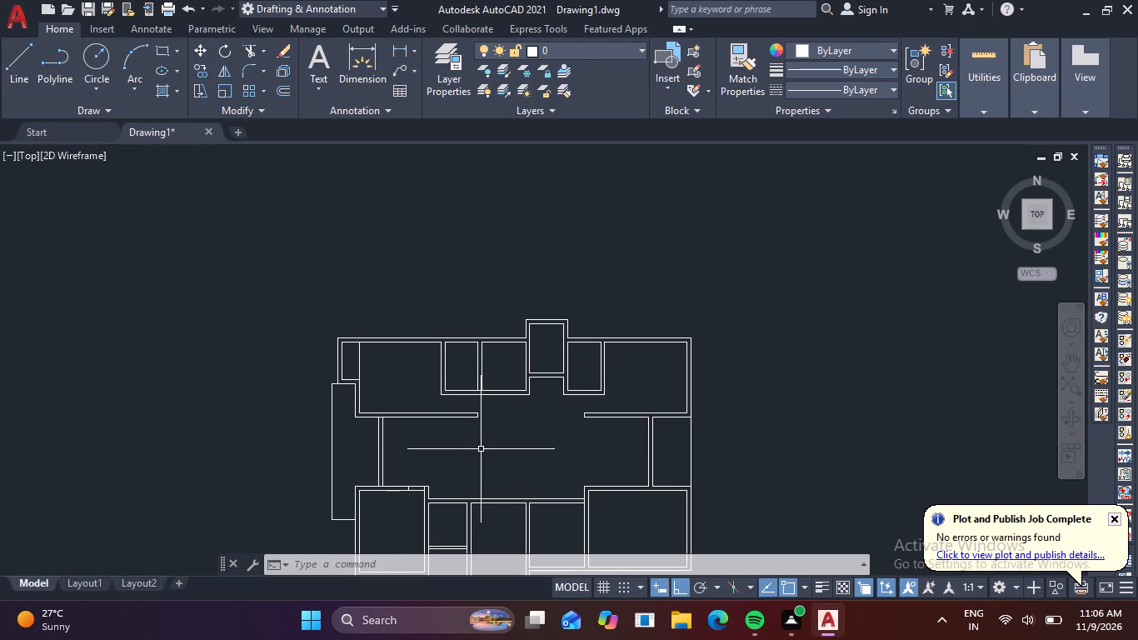
Draw a short line across the southeast room's north wall thickness, just west of its inner northeast corner.
scroll(489, 436, down, 2)
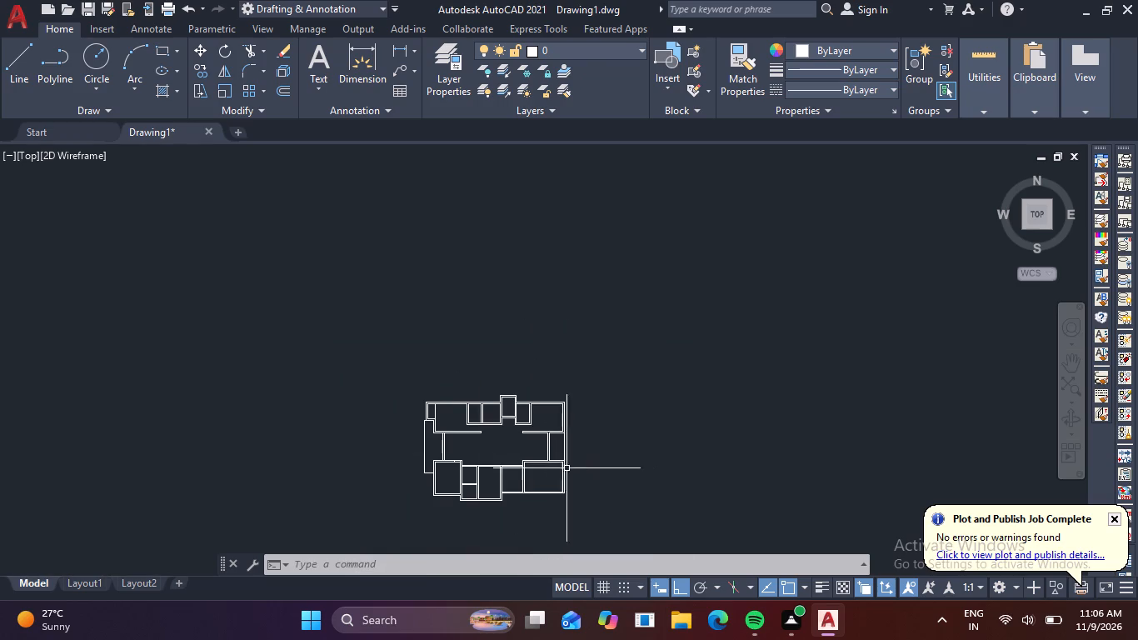
scroll(544, 467, up, 4)
middle_drag(580, 472, 552, 471)
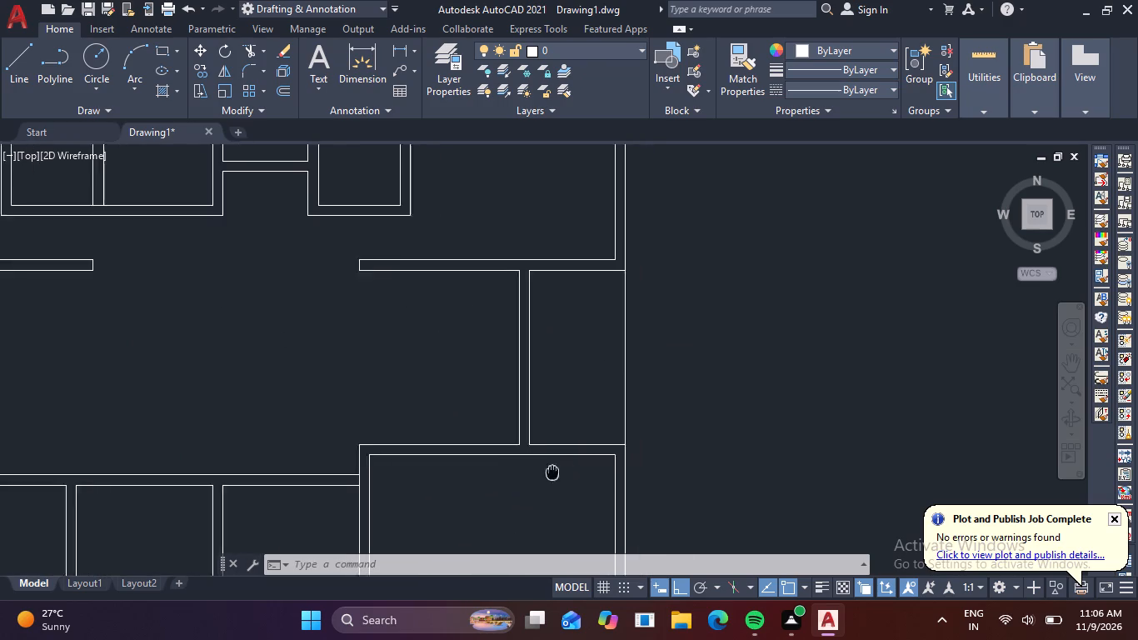
middle_drag(552, 471, 317, 482)
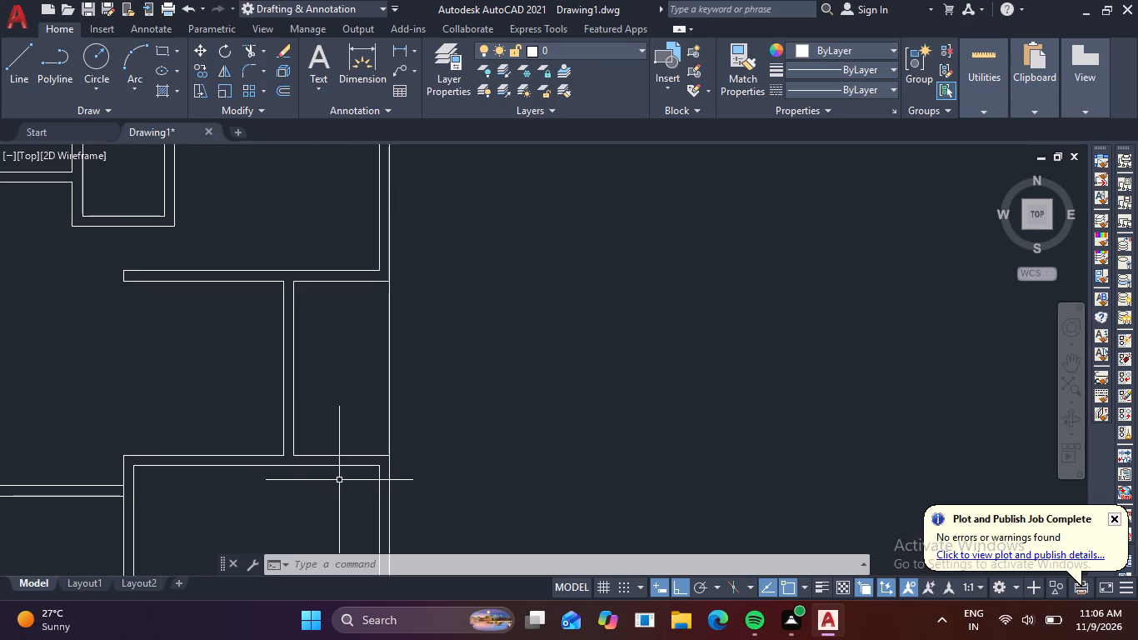
key(l)
key(space)
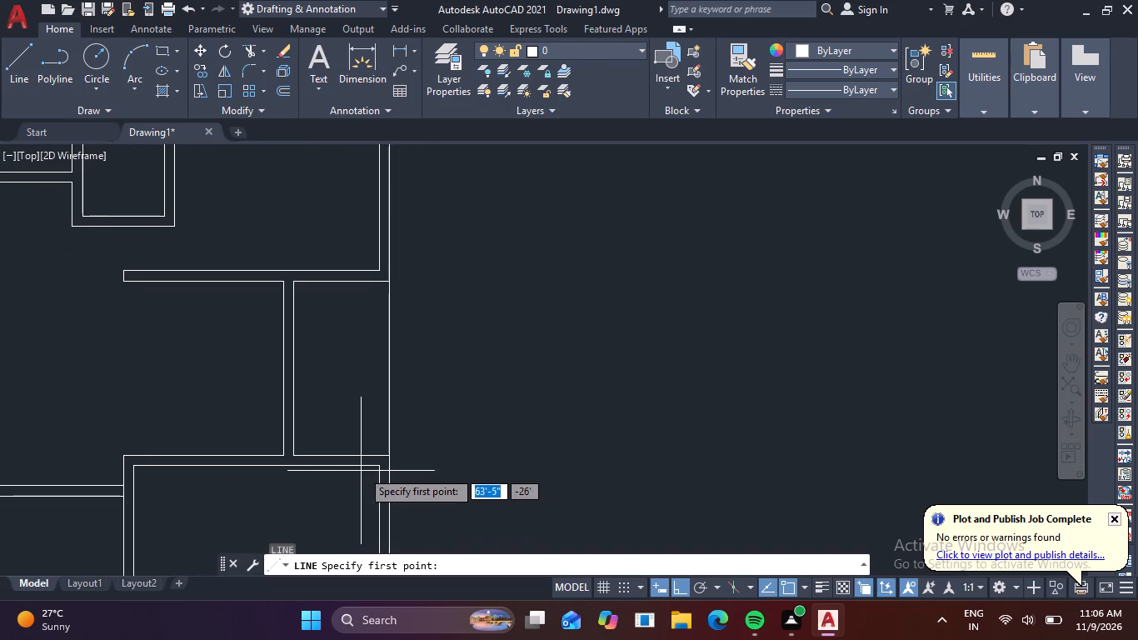
scroll(370, 469, up, 3)
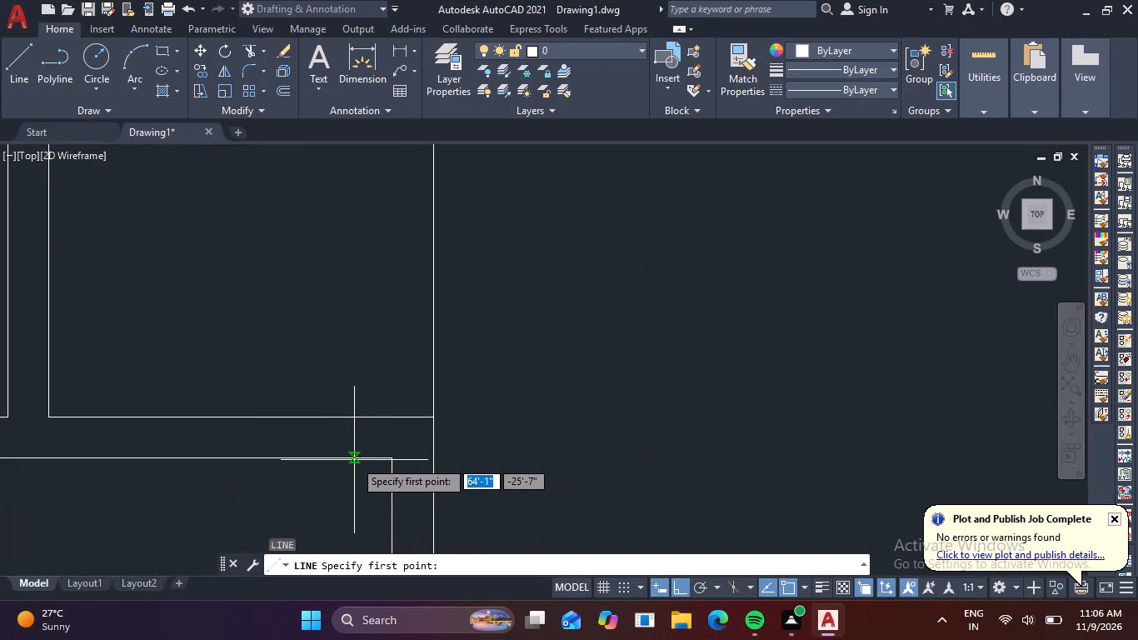
click(354, 460)
click(354, 417)
key(space)
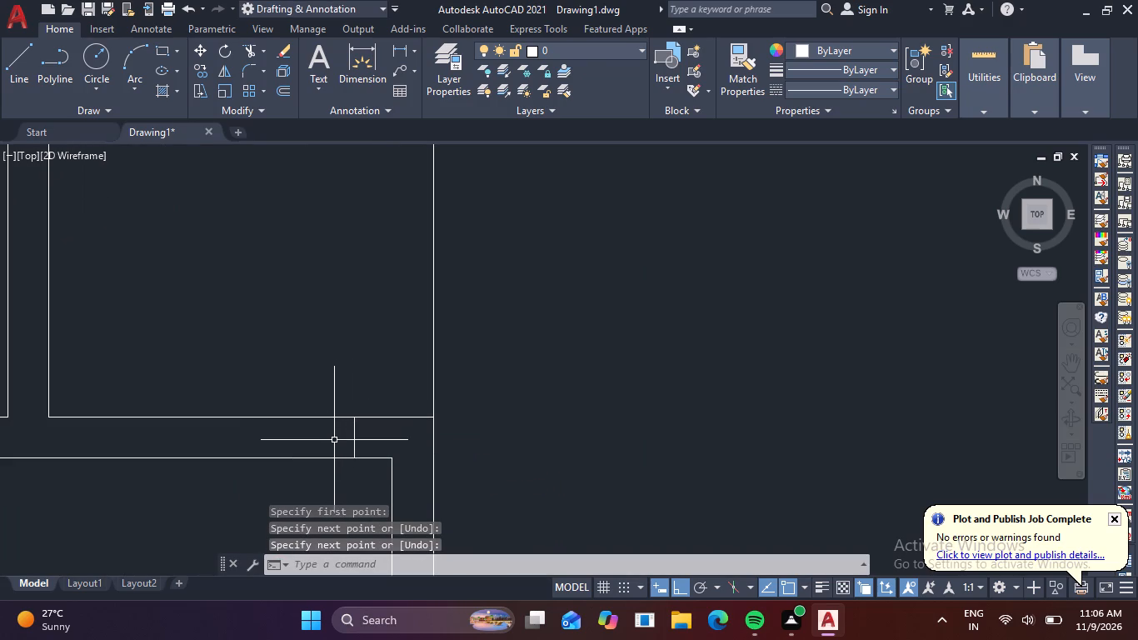
Offset the short line in the southeast room's north wall 3' to the west.
text(o)
key(space)
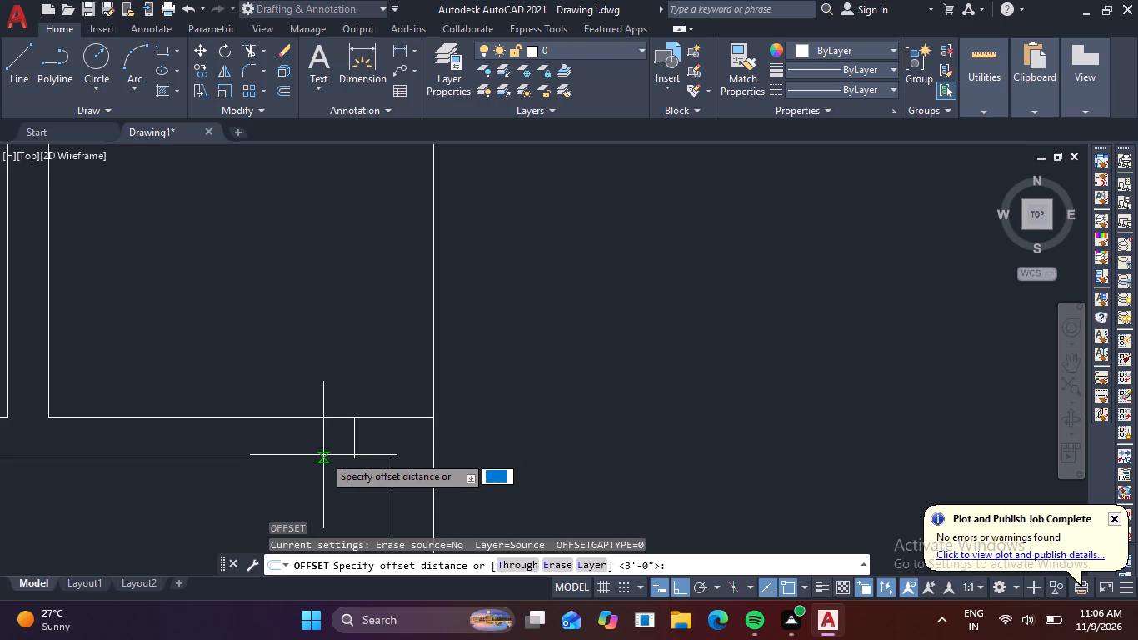
key(3)
key(apostrophe)
key(space)
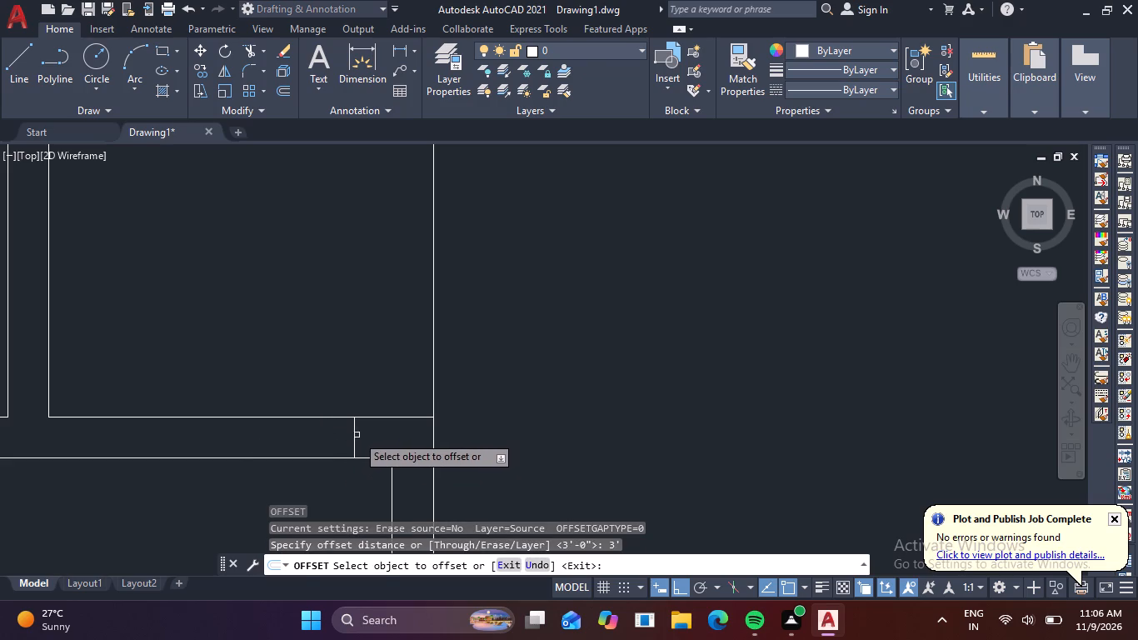
click(354, 435)
click(273, 455)
scroll(281, 472, down, 3)
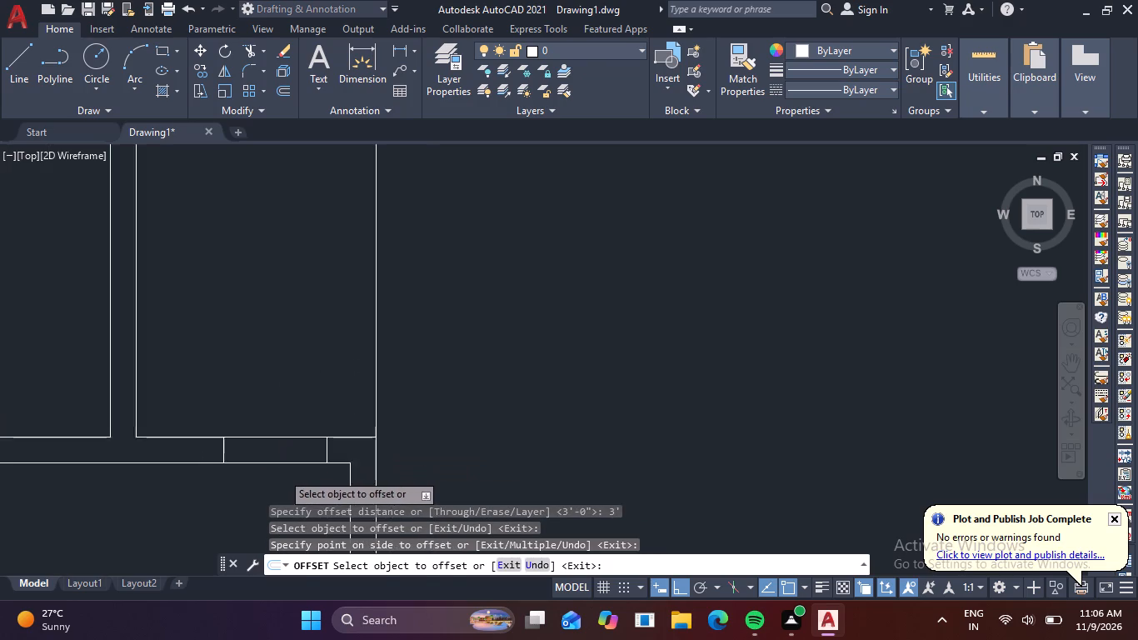
middle_drag(437, 450, 665, 400)
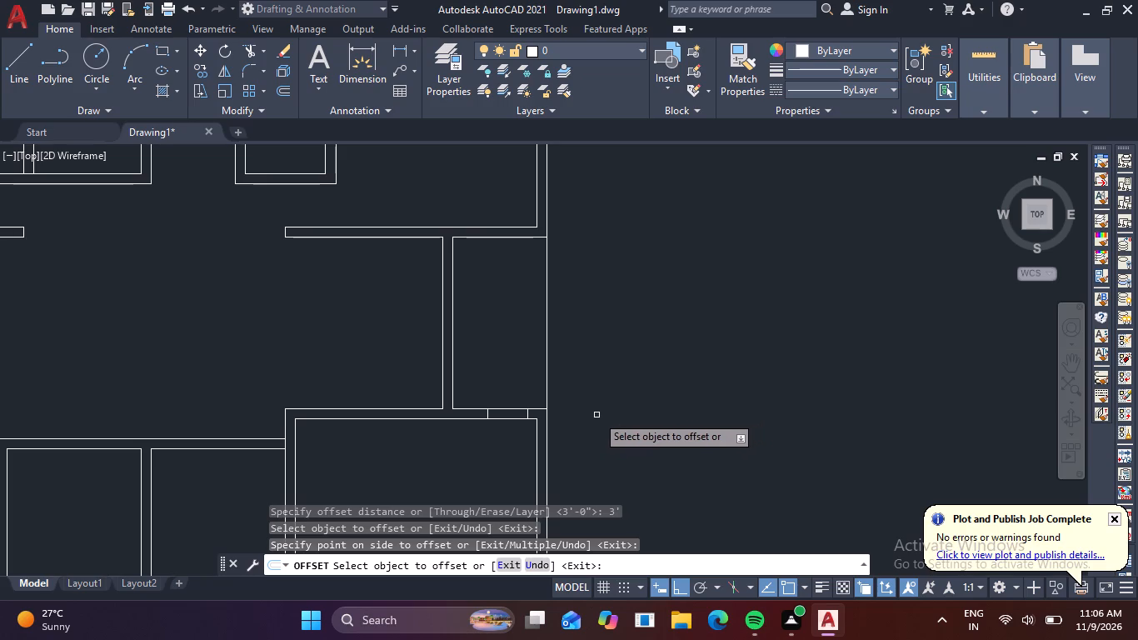
key(Escape)
Draw a short horizontal line across the eastern cross wall's south end, where it meets the southeast room's north wall.
key(l)
key(space)
scroll(468, 412, up, 1)
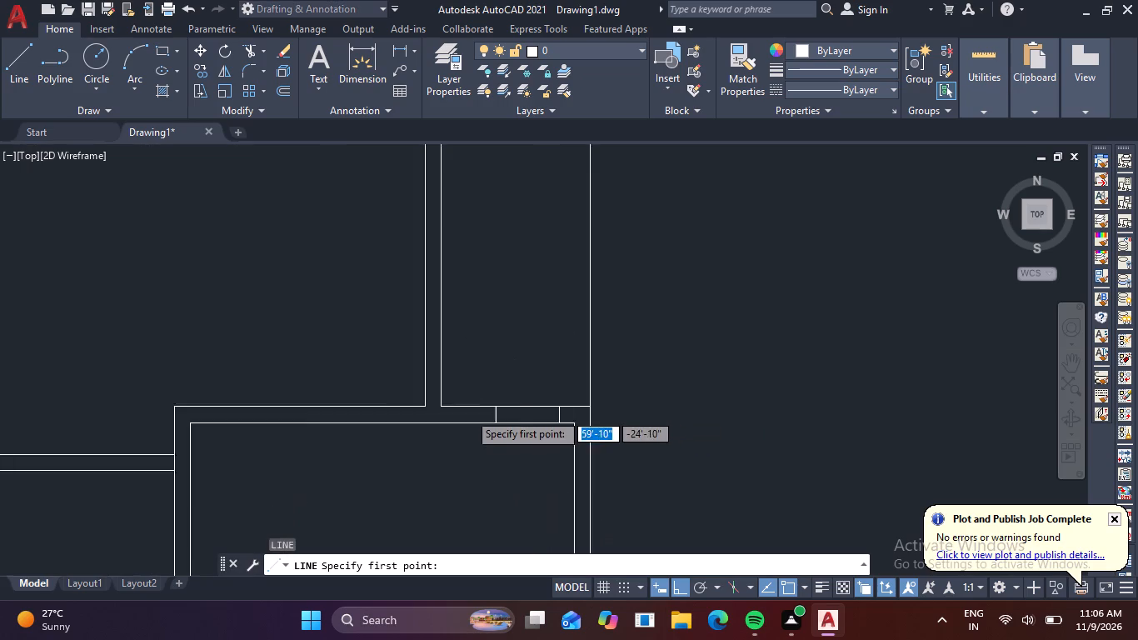
scroll(468, 412, up, 1)
click(422, 402)
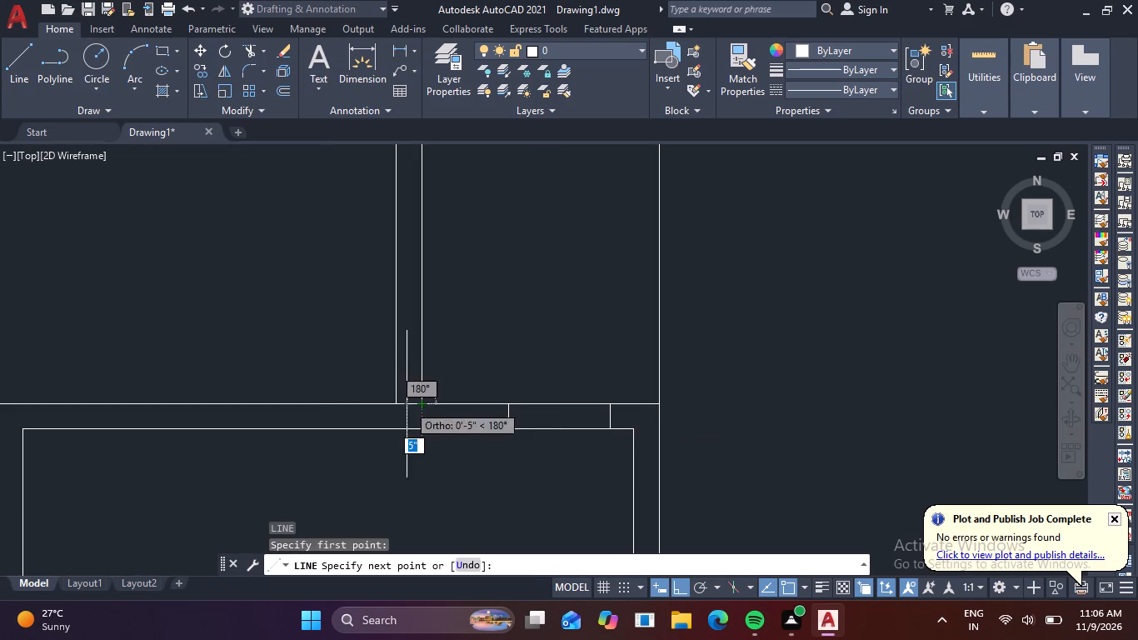
click(397, 404)
key(space)
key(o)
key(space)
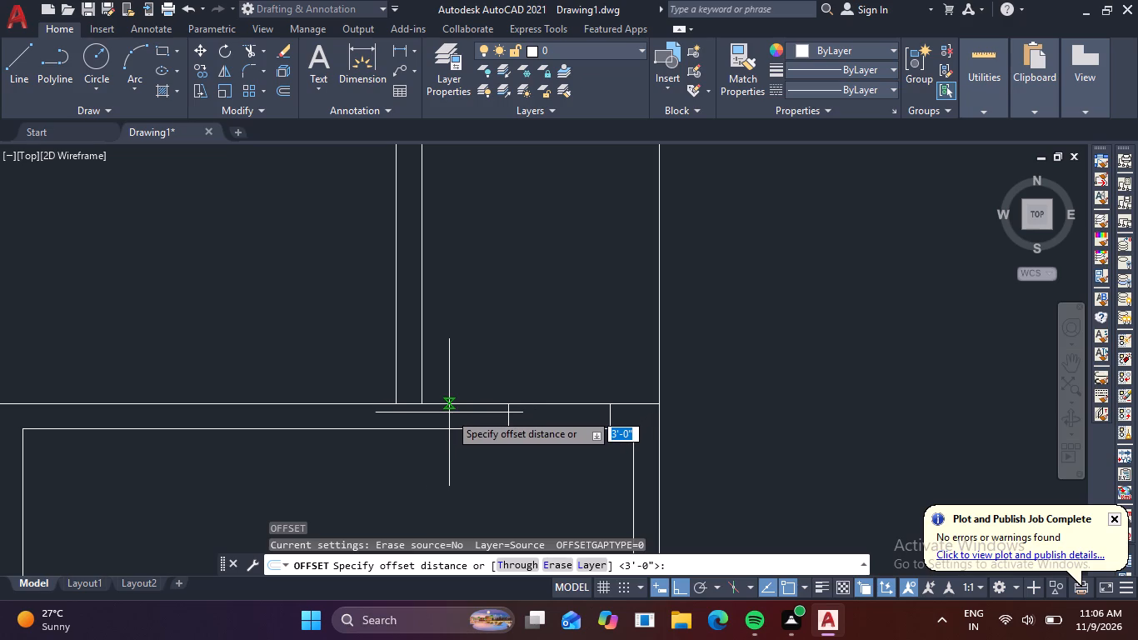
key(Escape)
Draw a 9" horizontal line across the eastern cross wall, just north of the southeast room's north wall.
key(l)
key(space)
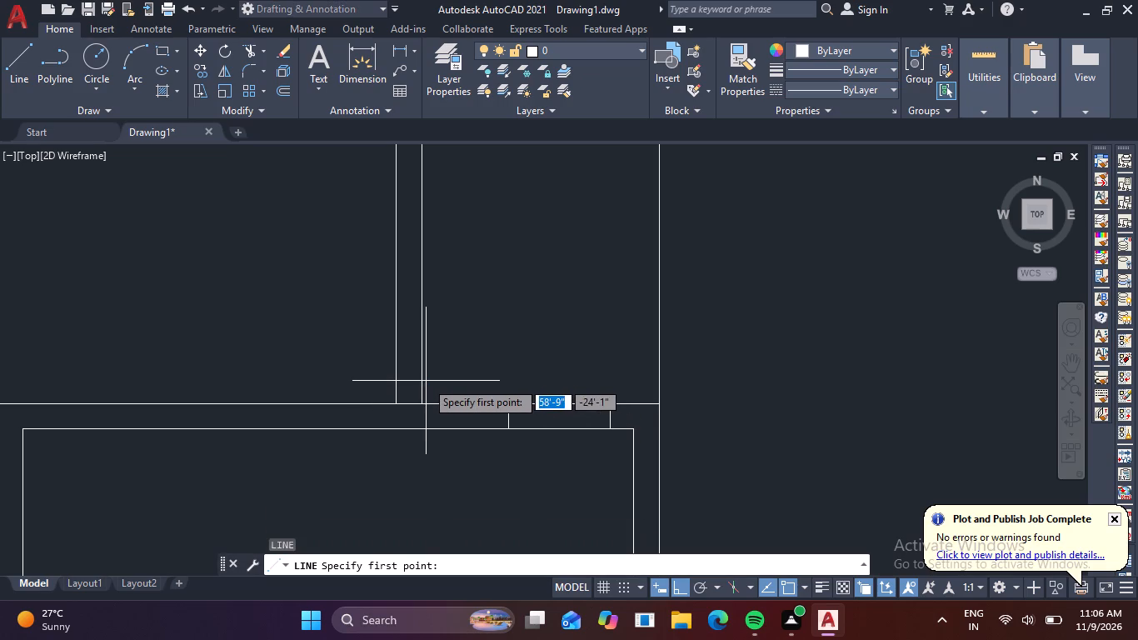
click(417, 377)
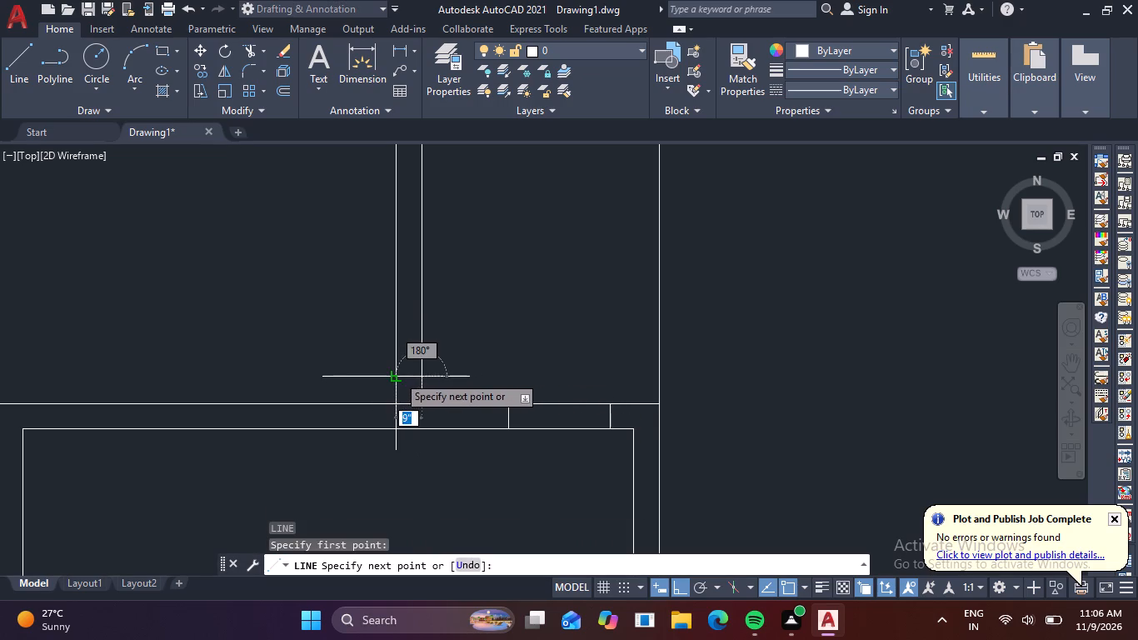
click(397, 375)
key(space)
Offset the short line across the eastern cross wall 3' to the north.
text(o)
key(space)
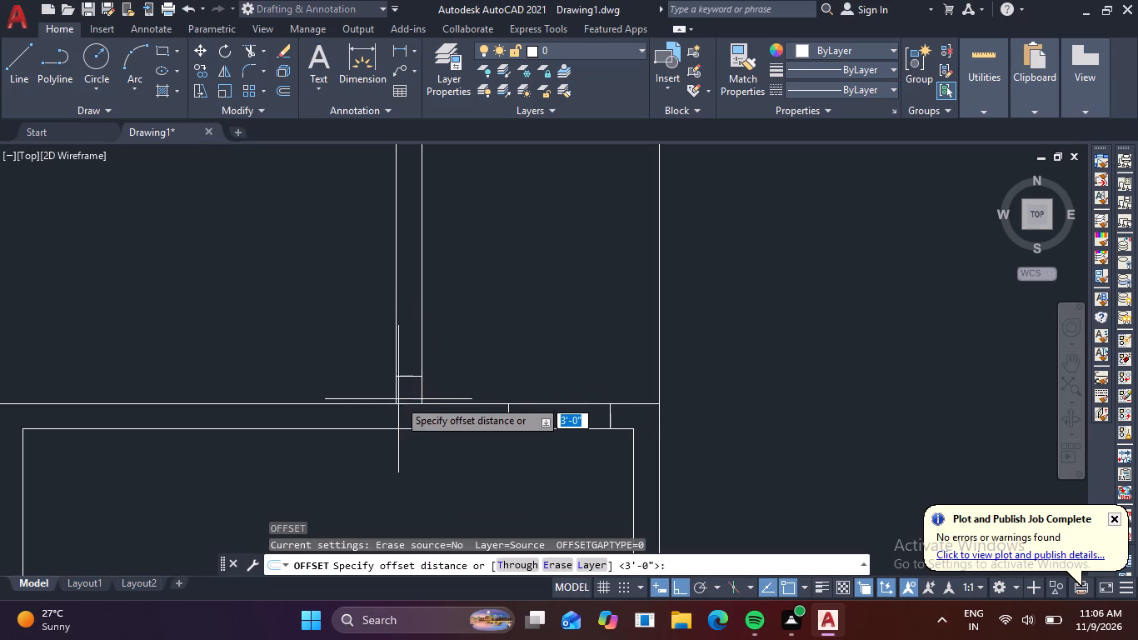
key(3)
key(apostrophe)
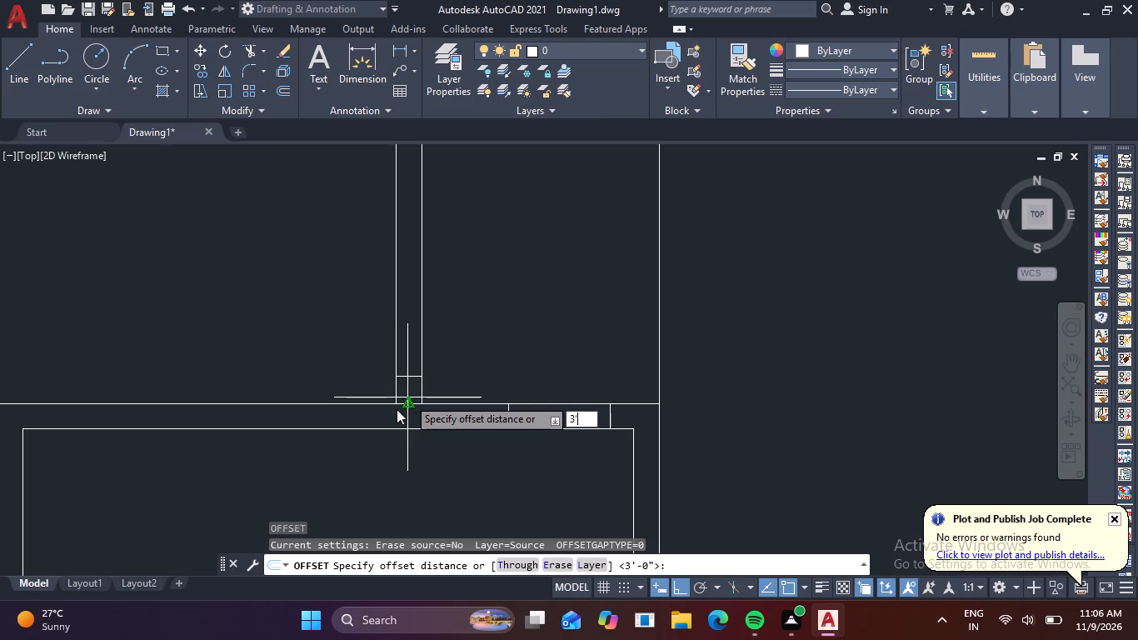
key(space)
click(412, 377)
click(411, 325)
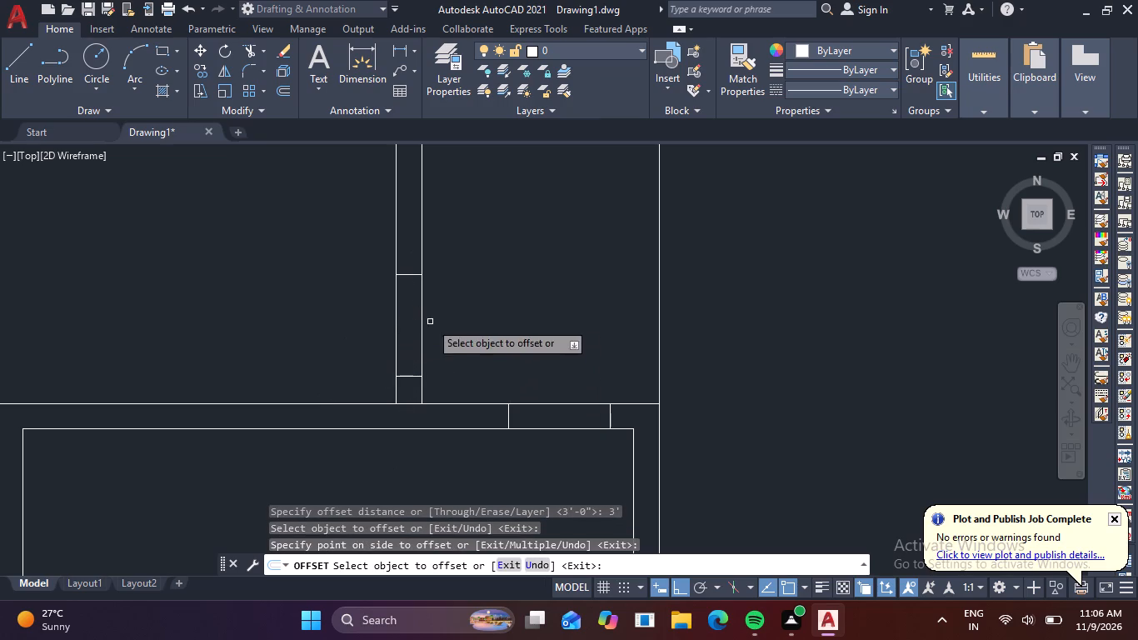
scroll(503, 335, down, 3)
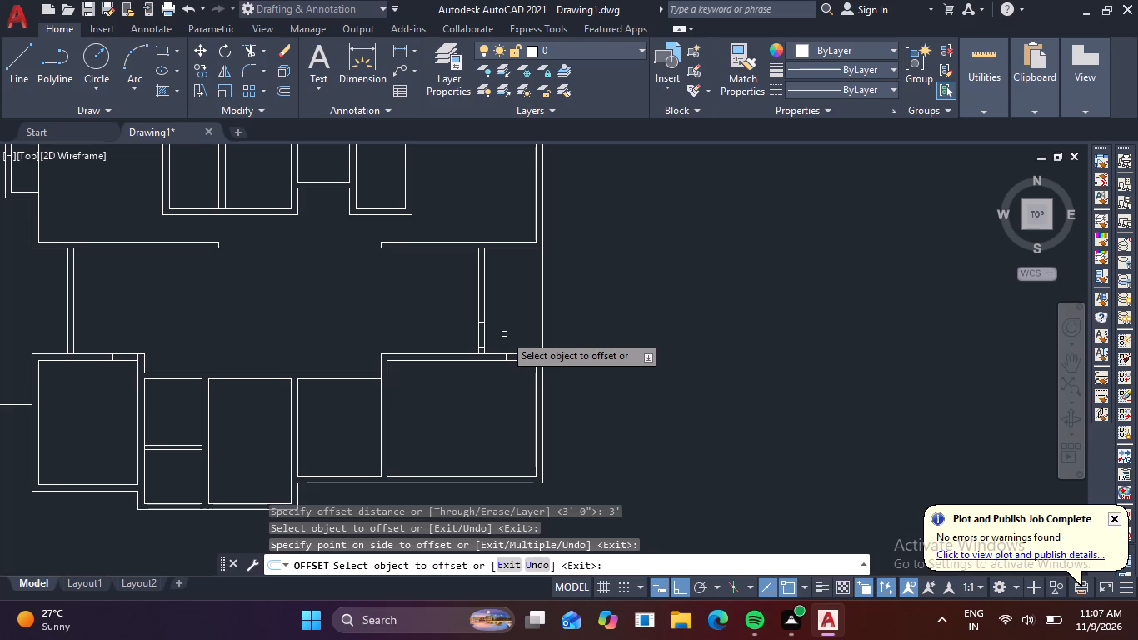
key(F1)
key(F1)
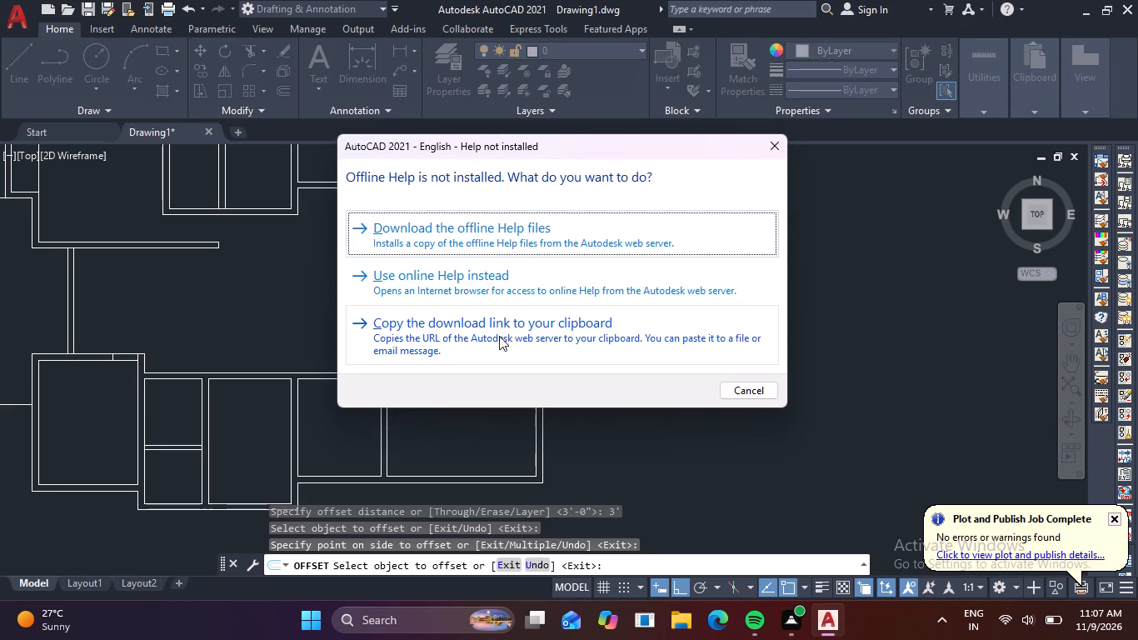
key(Escape)
key(Escape)
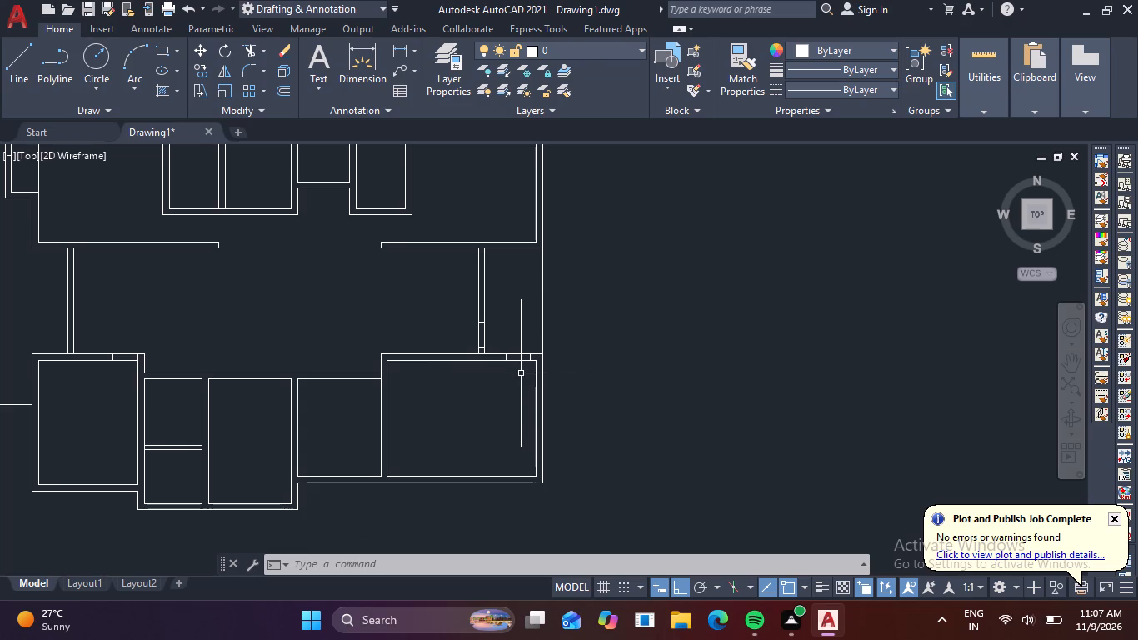
Examine the floor plan around the eastern cross wall, the northern block and the southern rooms.
scroll(509, 387, down, 1)
middle_drag(514, 387, 578, 407)
scroll(566, 391, up, 2)
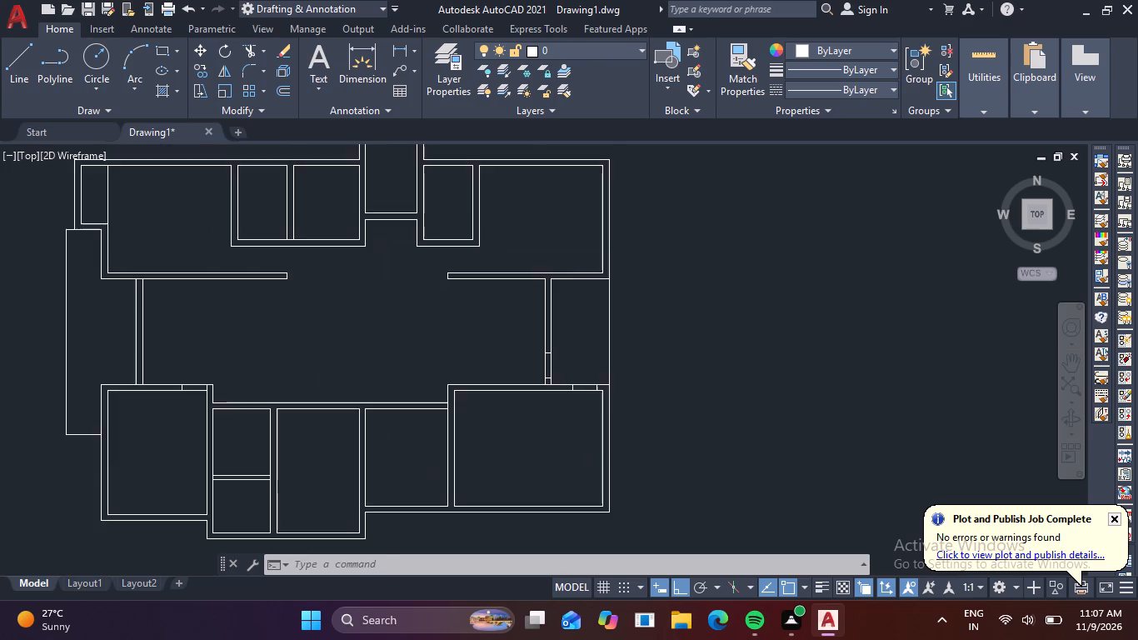
scroll(528, 377, up, 2)
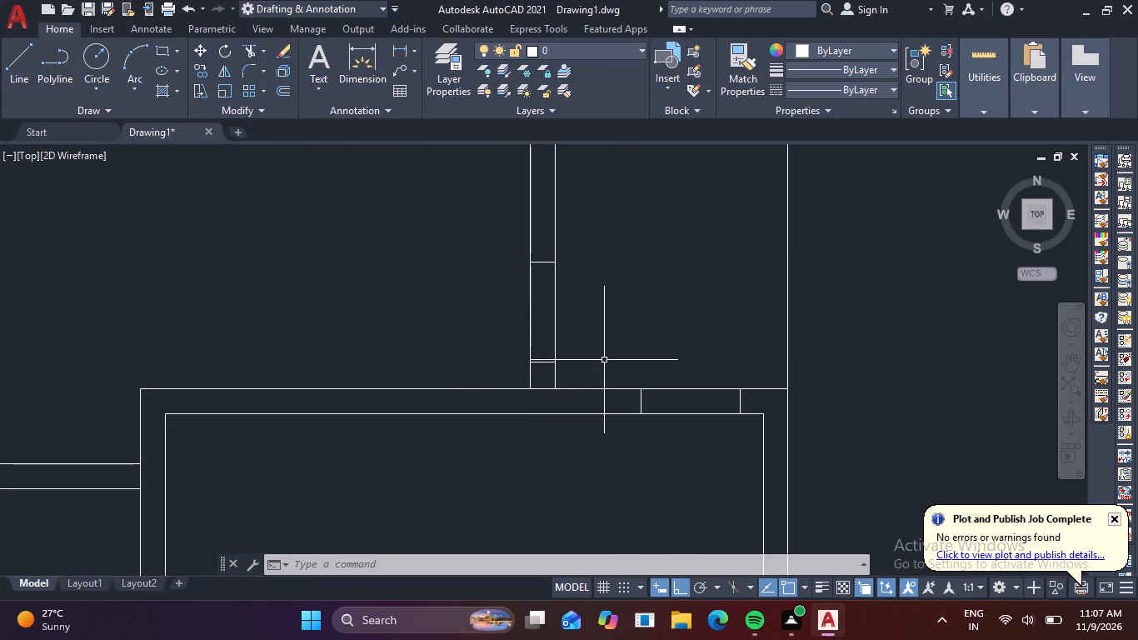
scroll(585, 375, down, 2)
scroll(490, 400, down, 2)
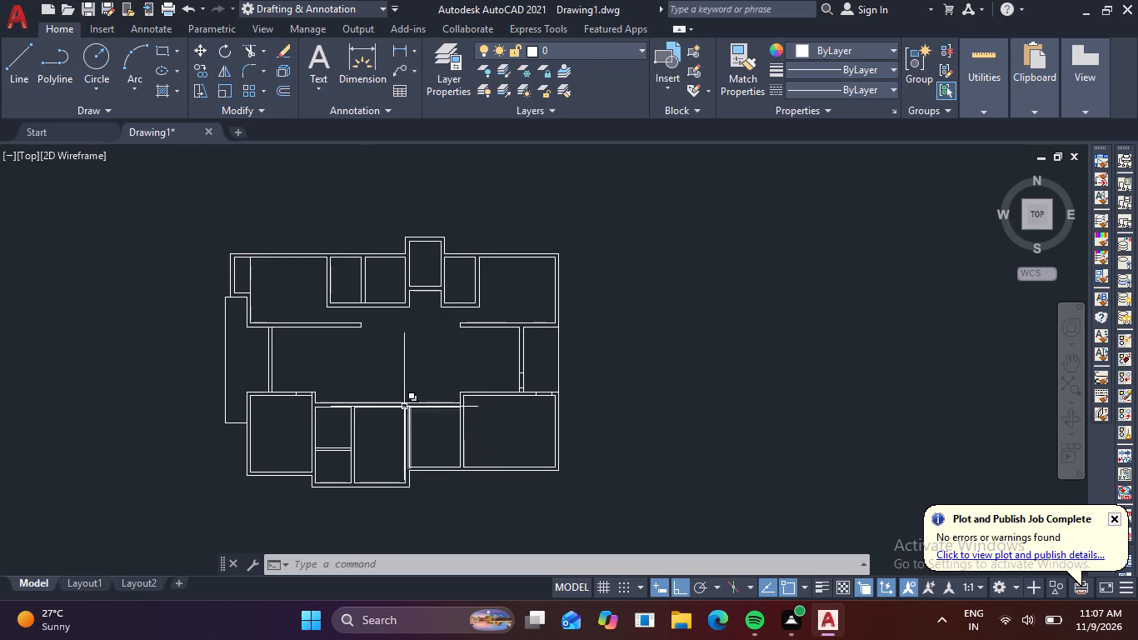
scroll(250, 391, up, 2)
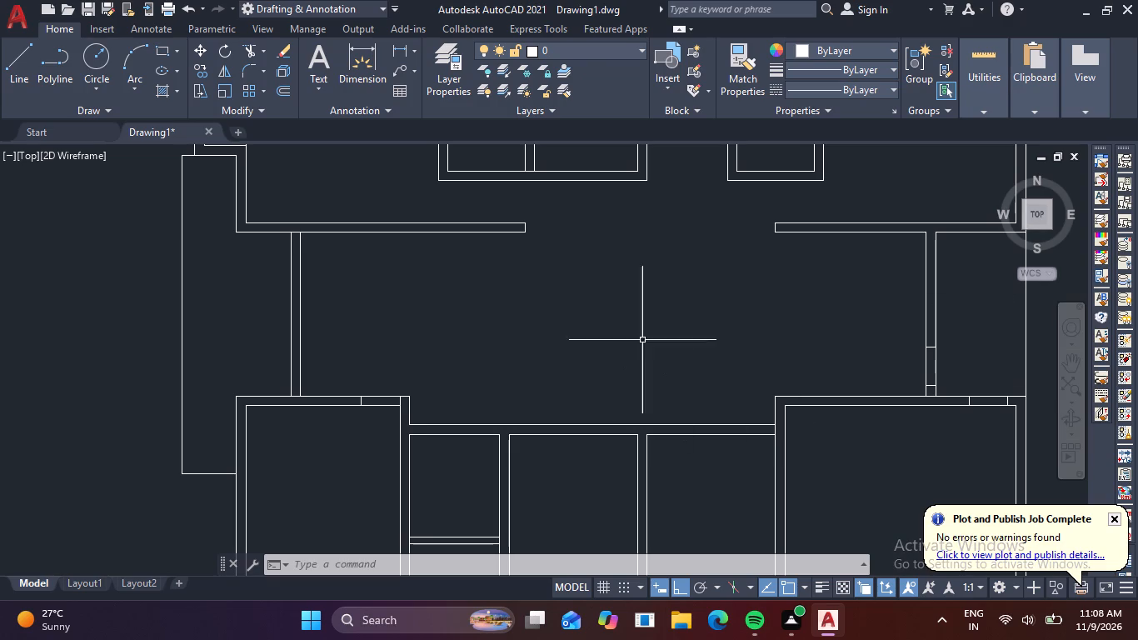
scroll(418, 277, down, 3)
key(Escape)
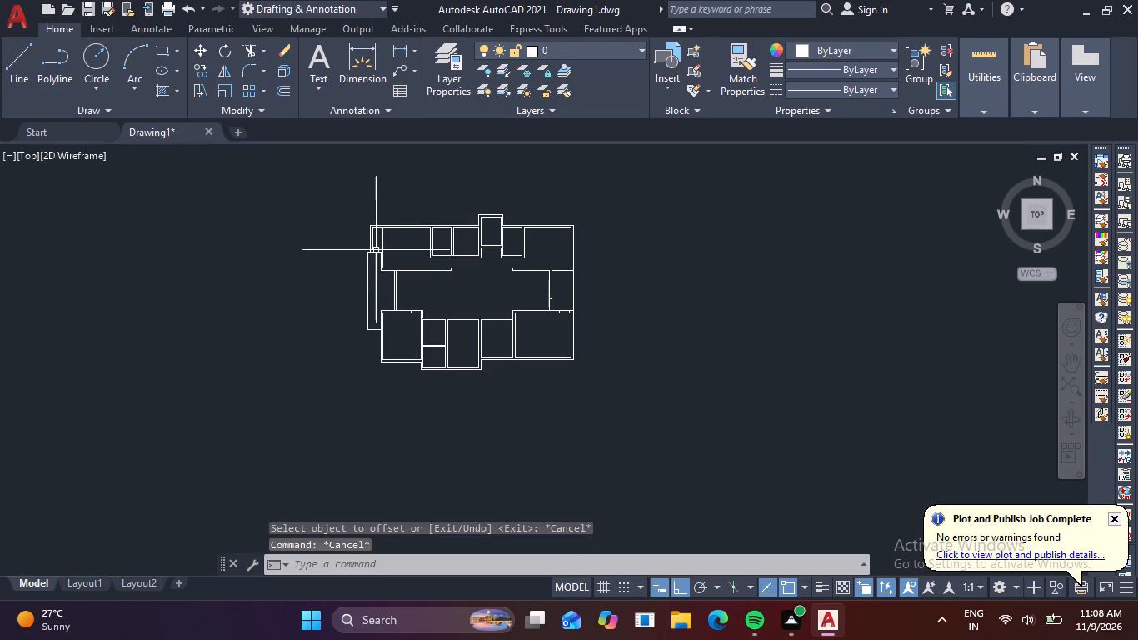
scroll(376, 249, up, 3)
middle_drag(439, 245, 217, 326)
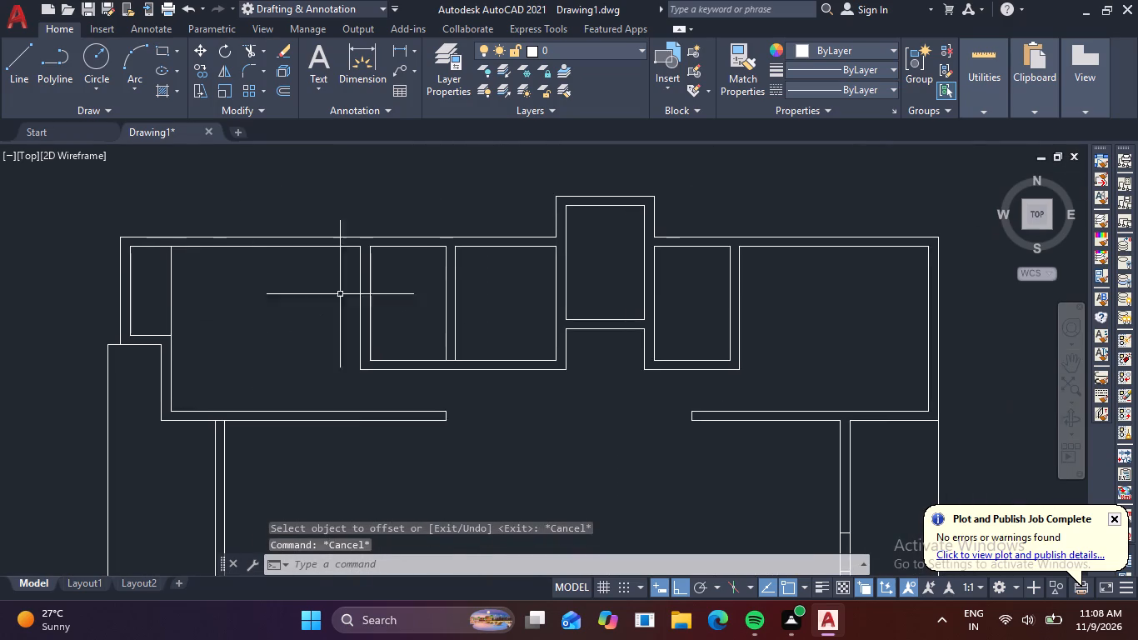
scroll(652, 204, up, 3)
scroll(645, 209, down, 5)
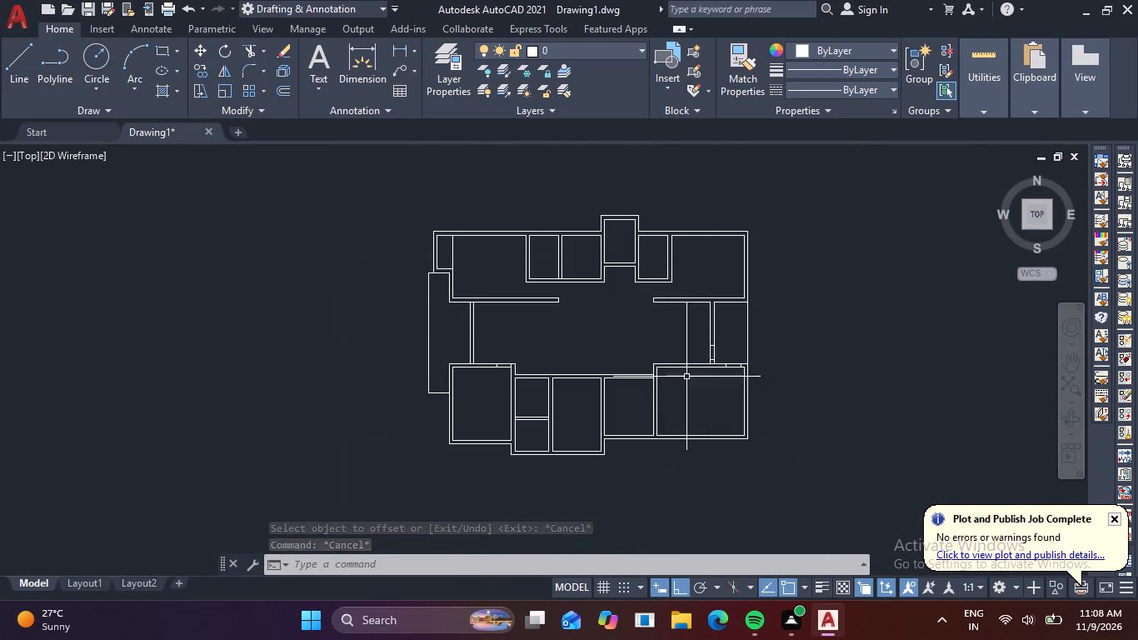
scroll(703, 386, up, 2)
key(Escape)
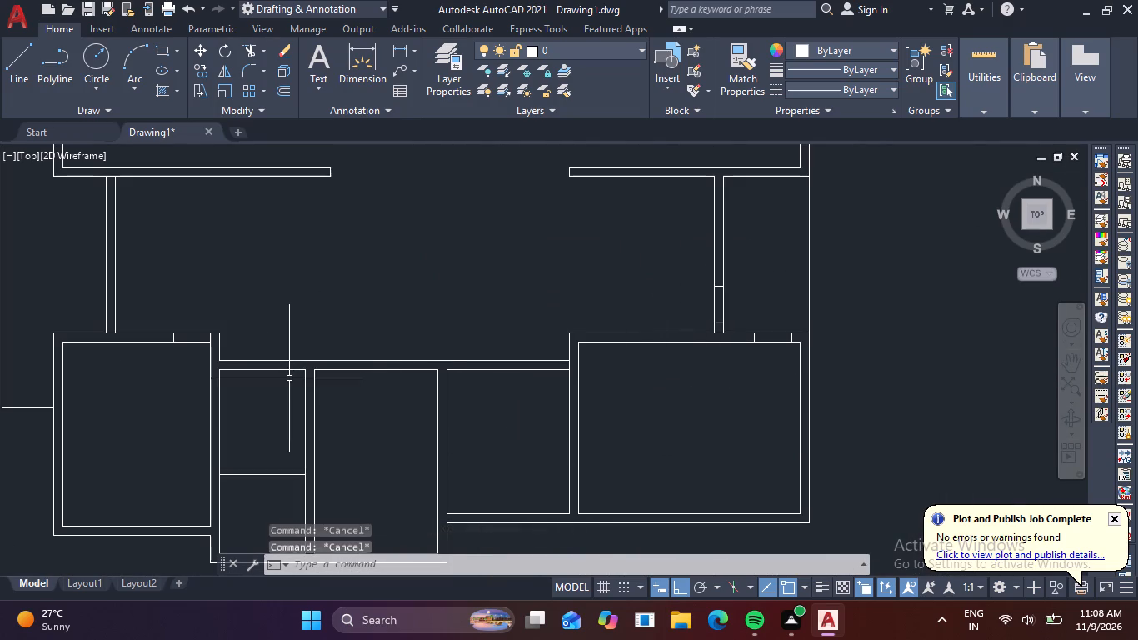
Trim the southwest room's outer north wall line between the two lines of the western cross wall.
key(t)
key(f)
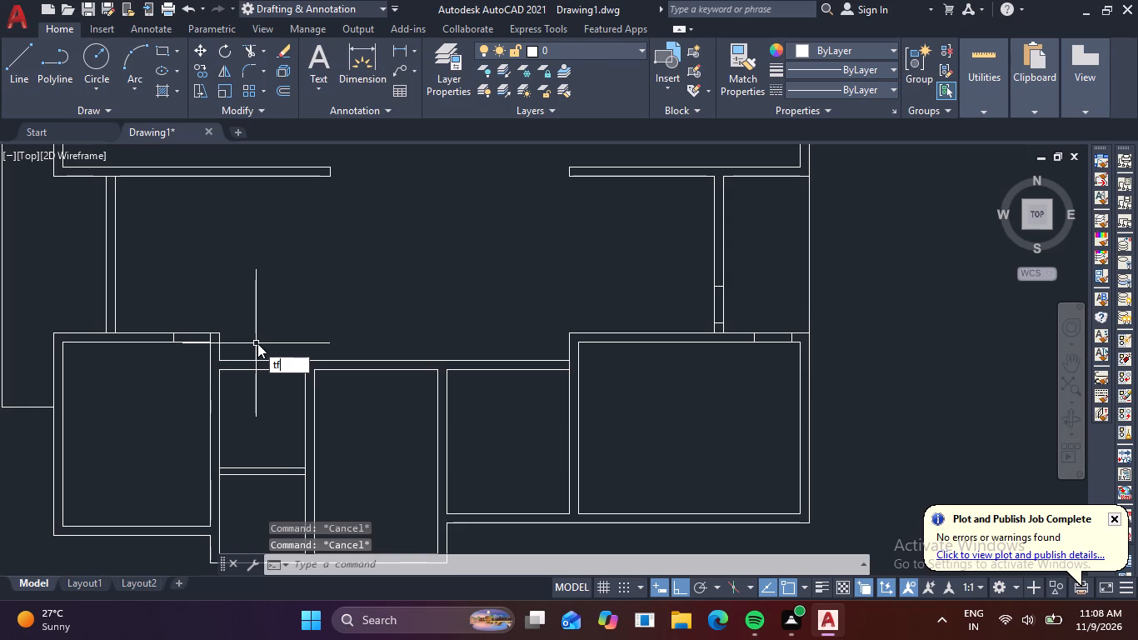
key(Escape)
key(t)
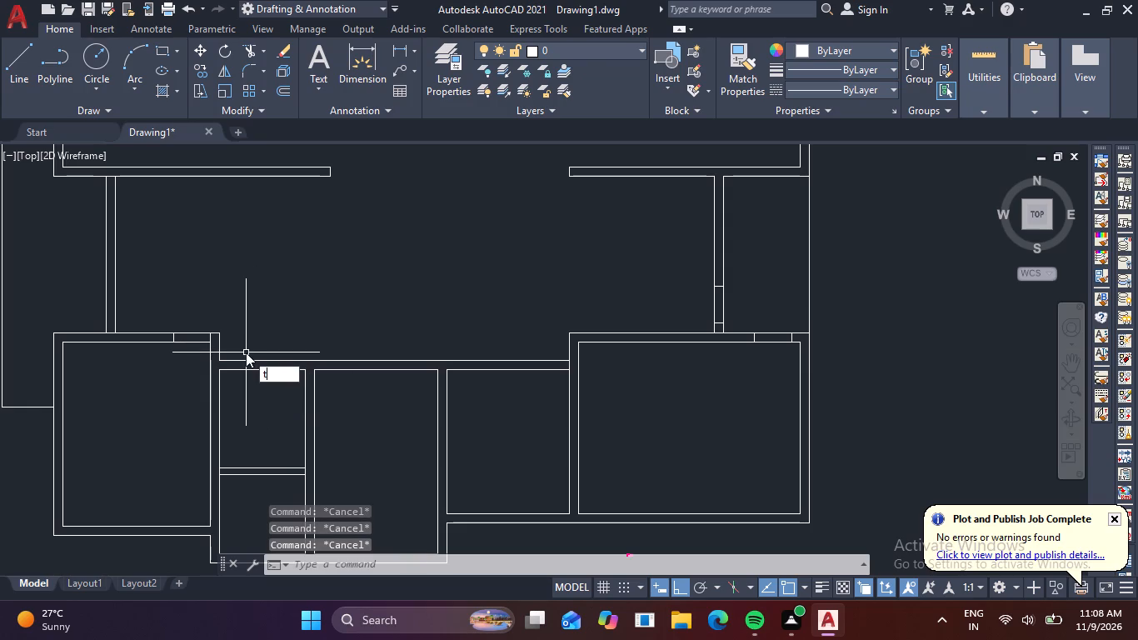
key(r)
key(space)
scroll(113, 342, up, 2)
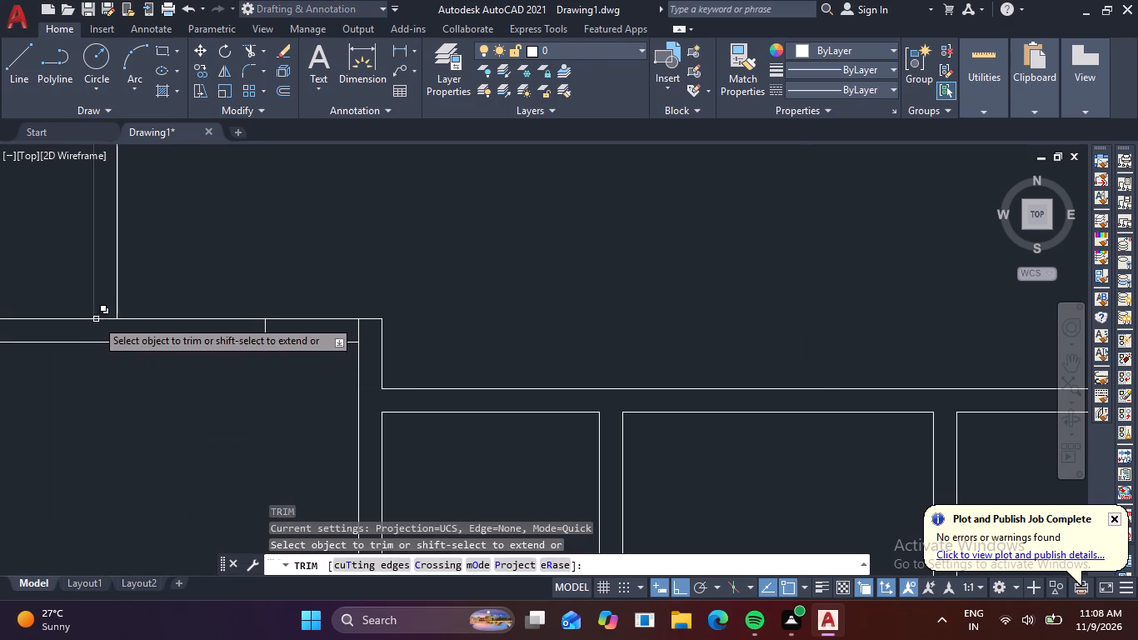
click(108, 319)
key(Escape)
key(Escape)
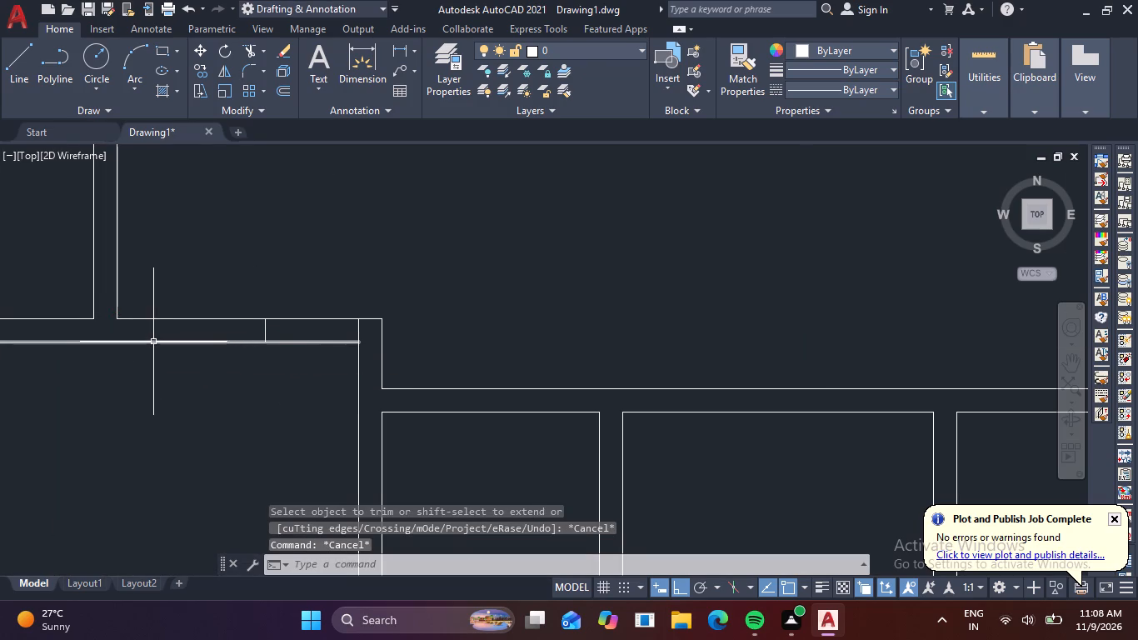
Draw a short horizontal line across the western cross wall's south end, where it meets the southwest room's north wall.
text(l)
key(space)
click(92, 320)
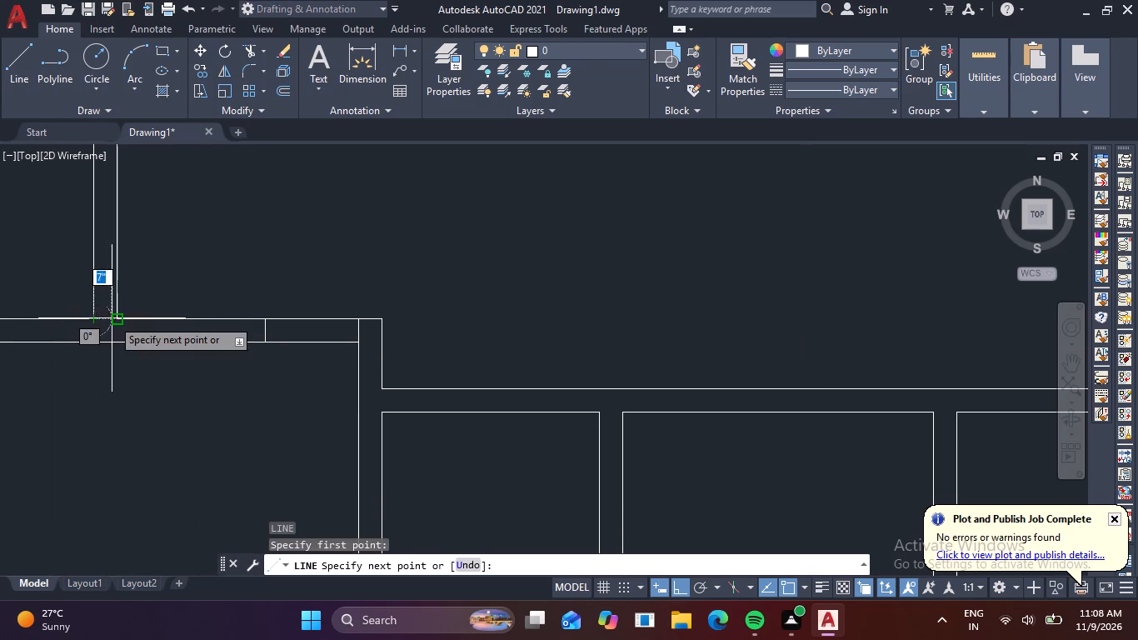
click(112, 318)
key(space)
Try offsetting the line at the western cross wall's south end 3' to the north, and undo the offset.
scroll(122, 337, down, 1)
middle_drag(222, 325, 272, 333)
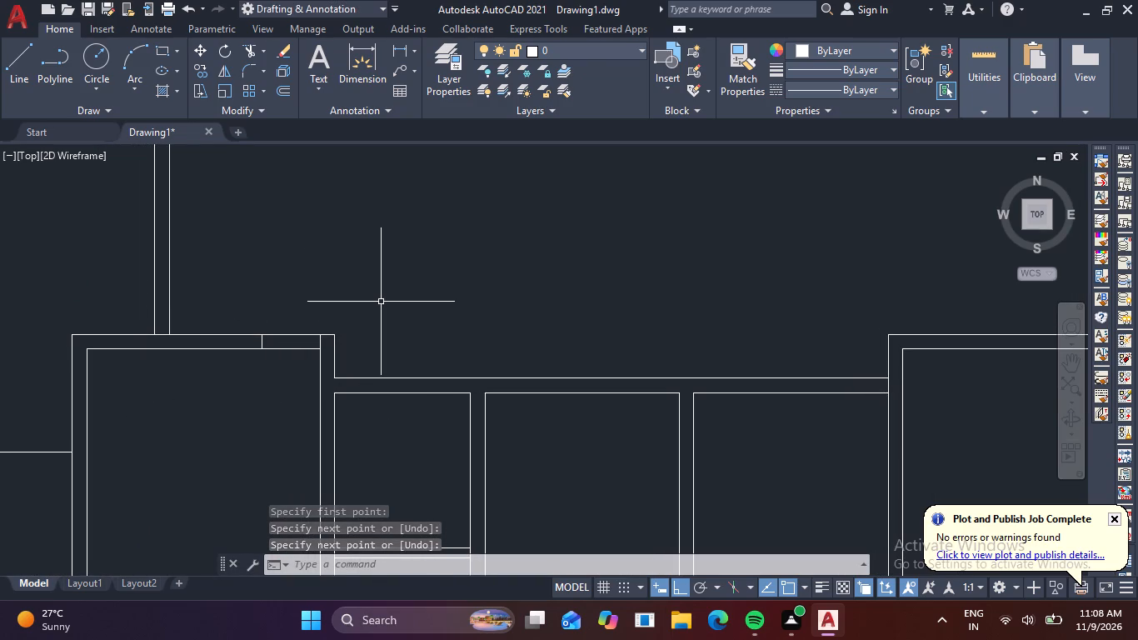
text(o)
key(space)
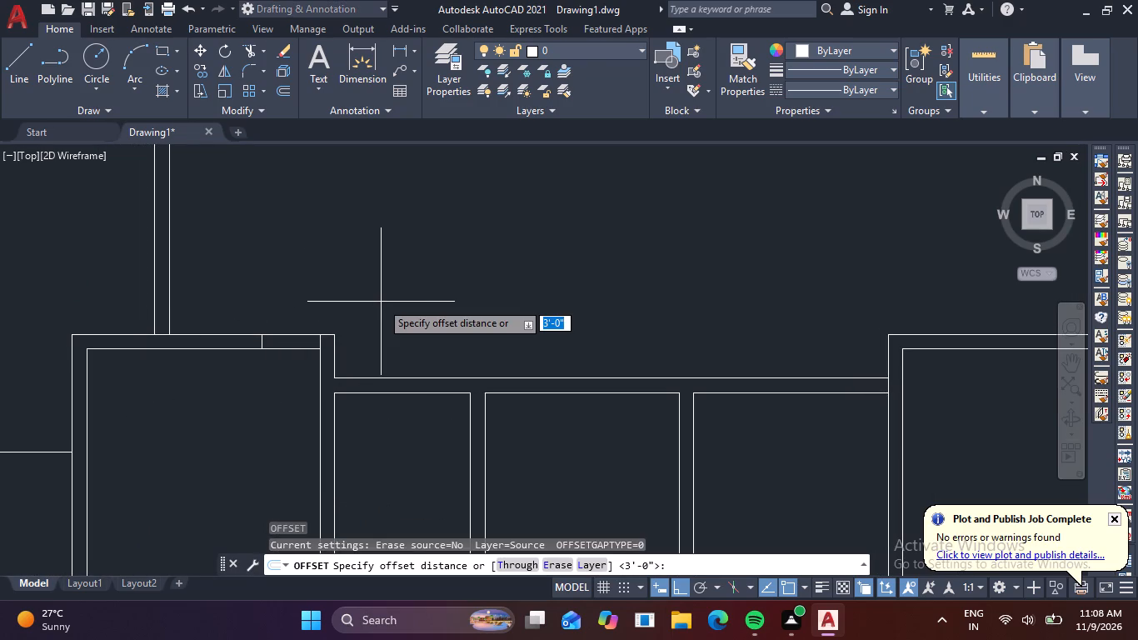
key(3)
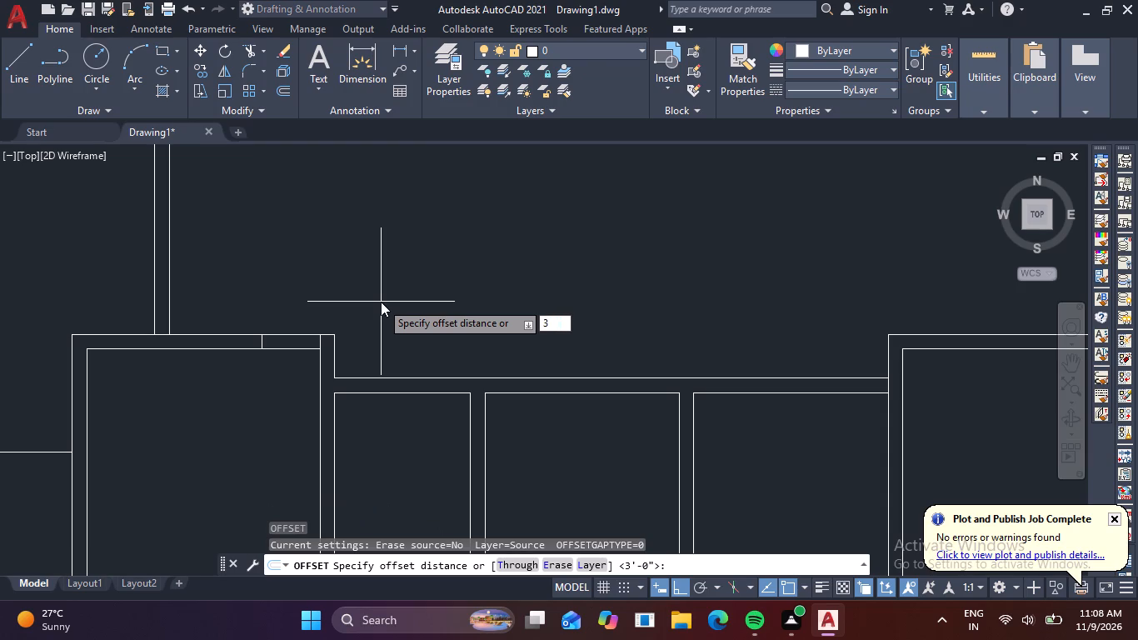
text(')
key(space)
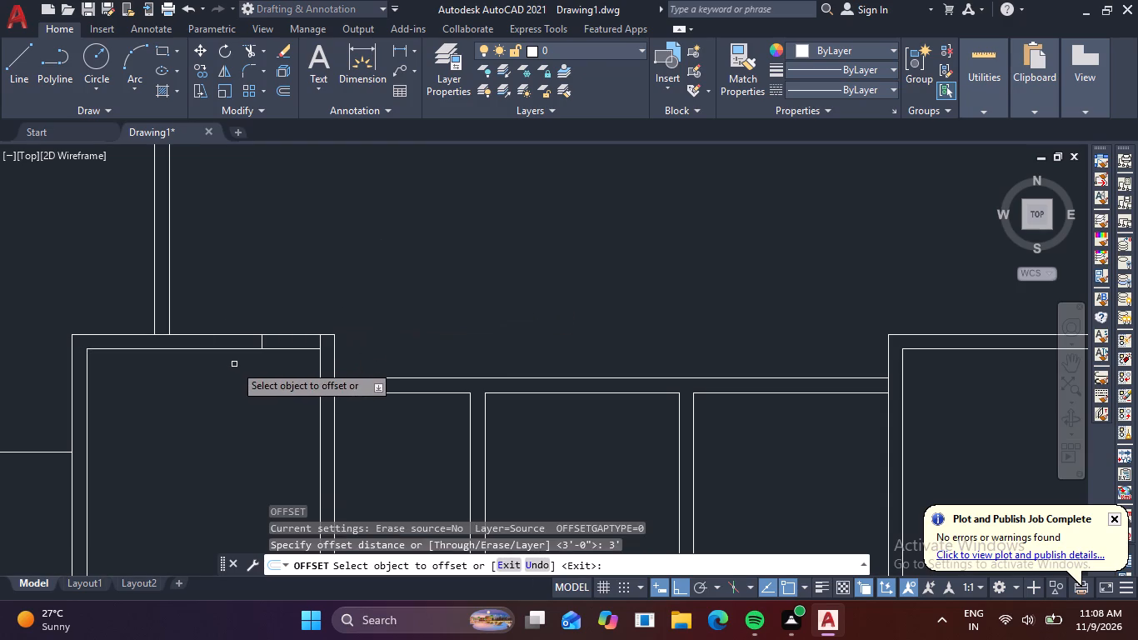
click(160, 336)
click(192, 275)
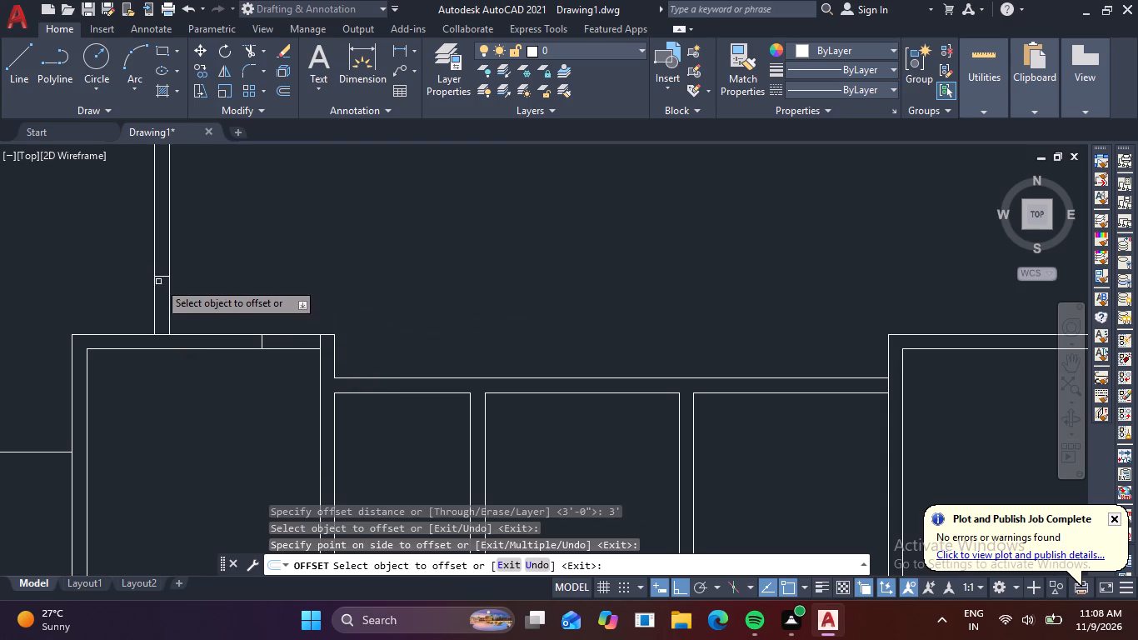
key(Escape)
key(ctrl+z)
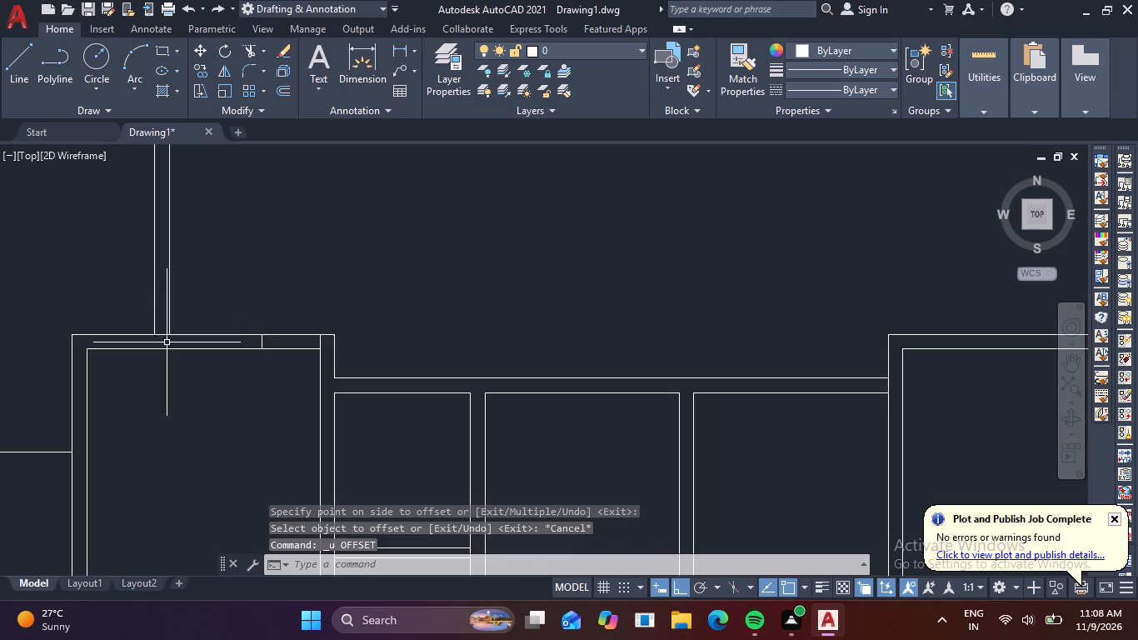
Draw a 9" horizontal line across the western cross wall, just north of the southwest room's north wall.
text(l)
key(space)
scroll(156, 354, up, 3)
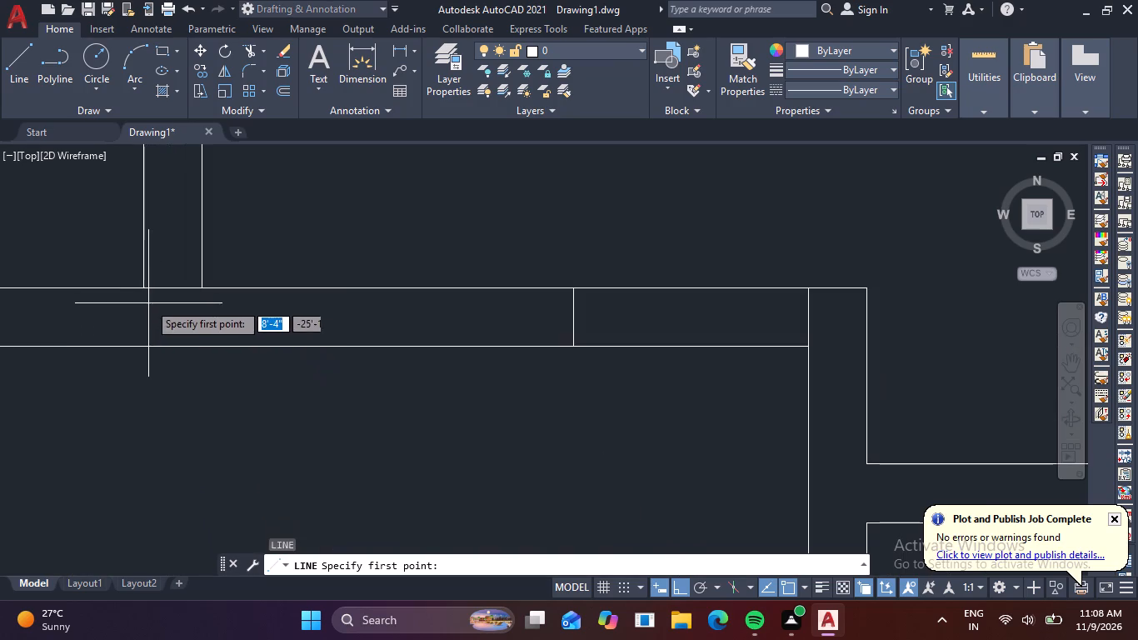
click(142, 239)
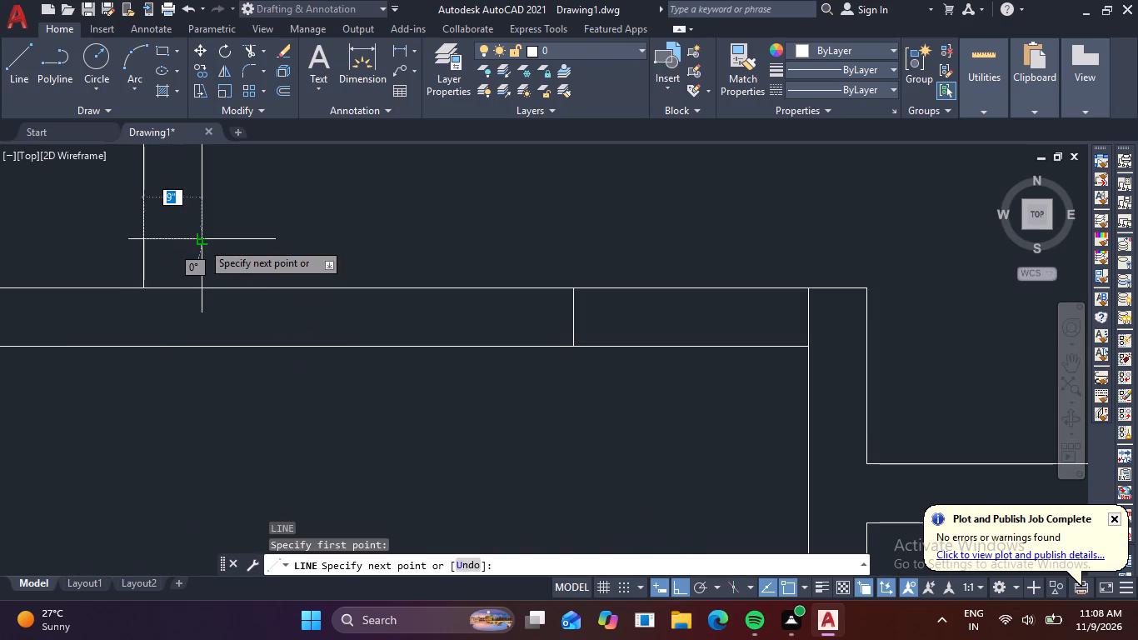
click(196, 241)
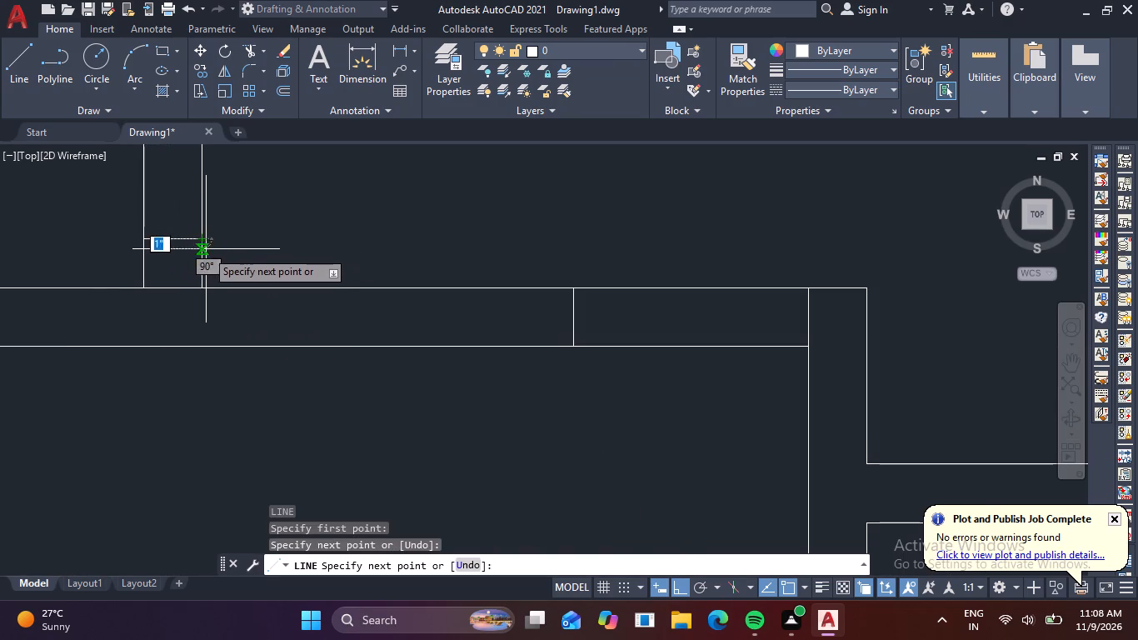
key(space)
Offset the 9" line near the western cross wall's south end 3' to the north.
scroll(234, 250, down, 2)
middle_drag(247, 277, 243, 467)
scroll(247, 277, down, 2)
scroll(247, 469, up, 1)
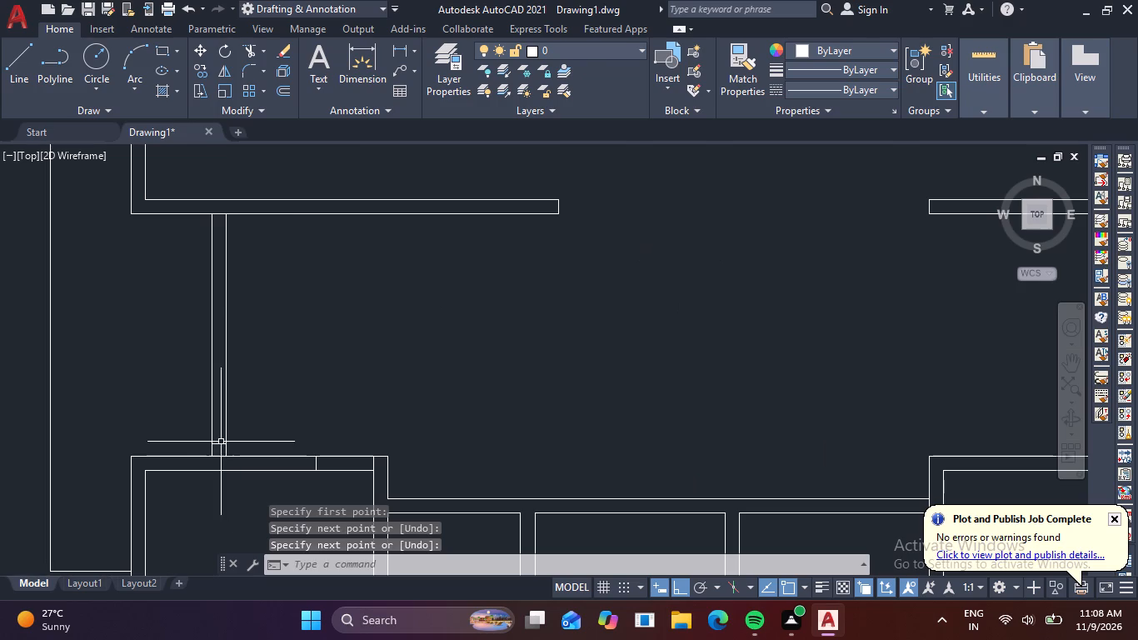
key(o)
key(space)
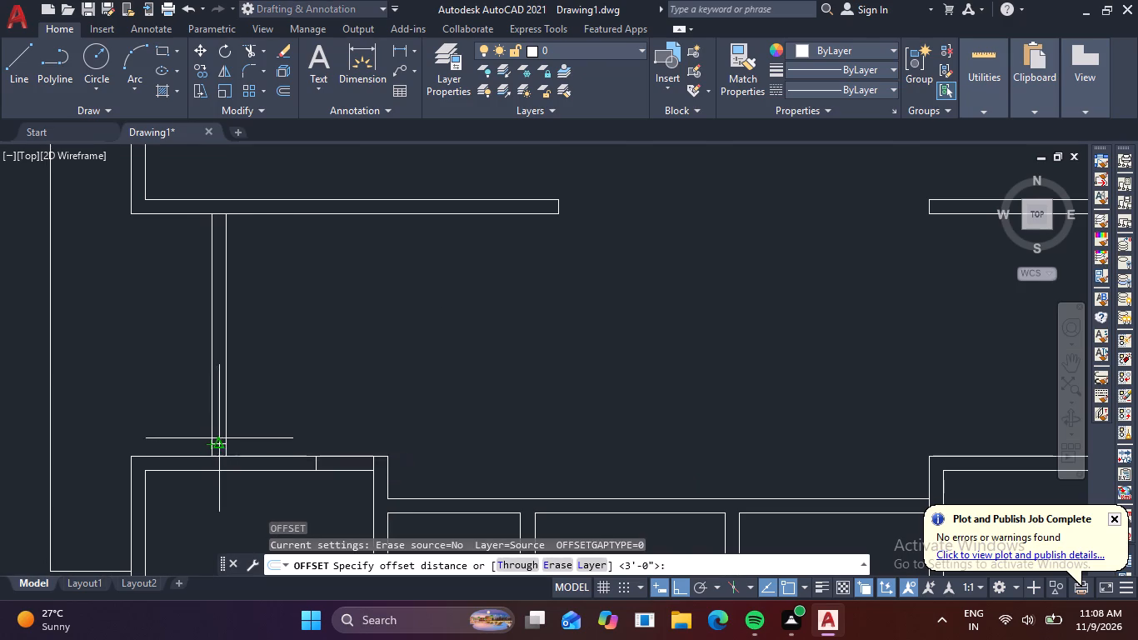
key(3)
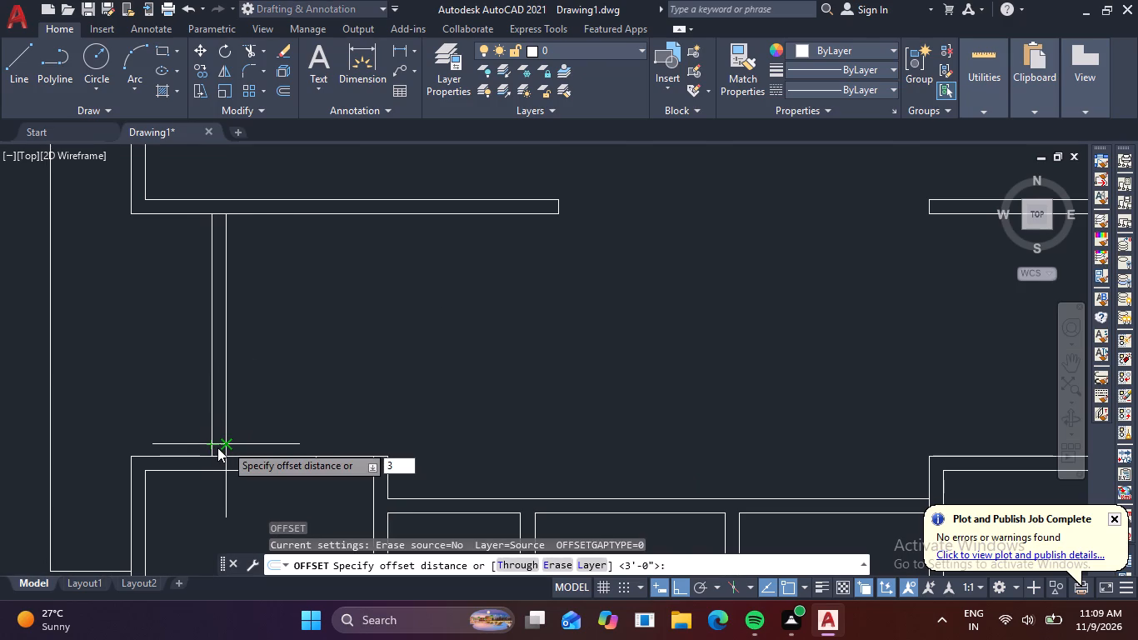
key(apostrophe)
key(space)
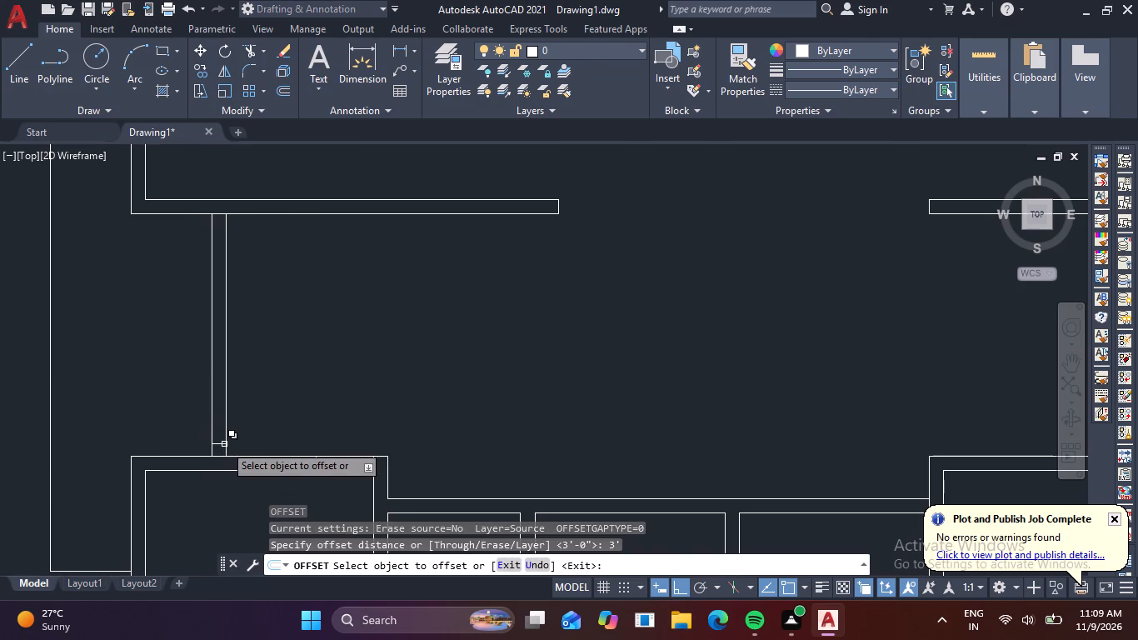
click(217, 442)
click(226, 386)
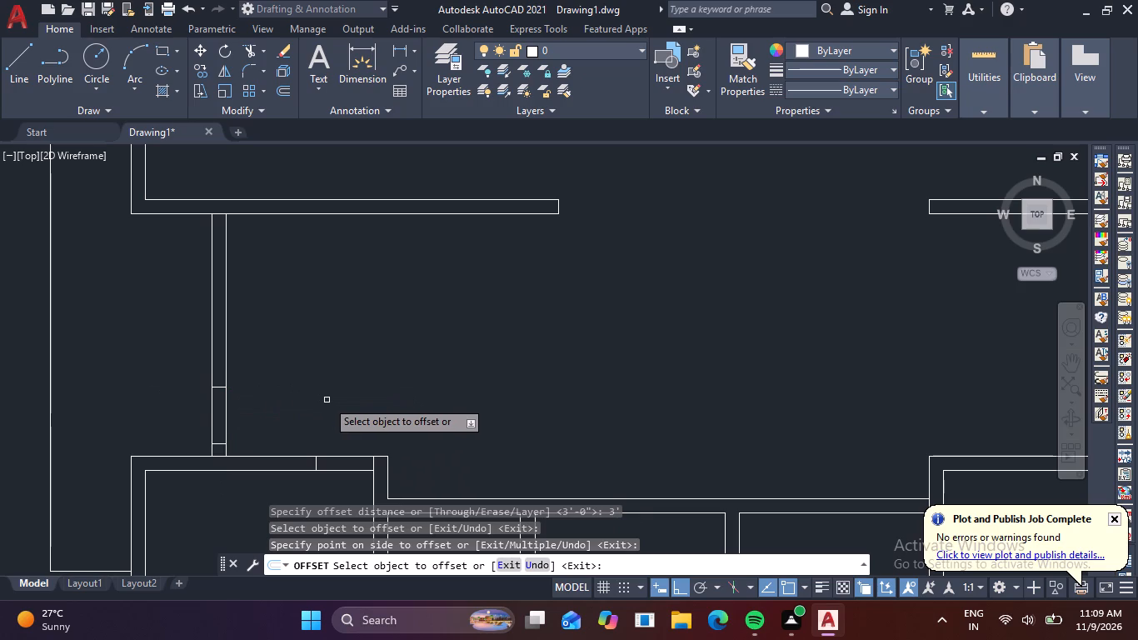
key(Escape)
key(Escape)
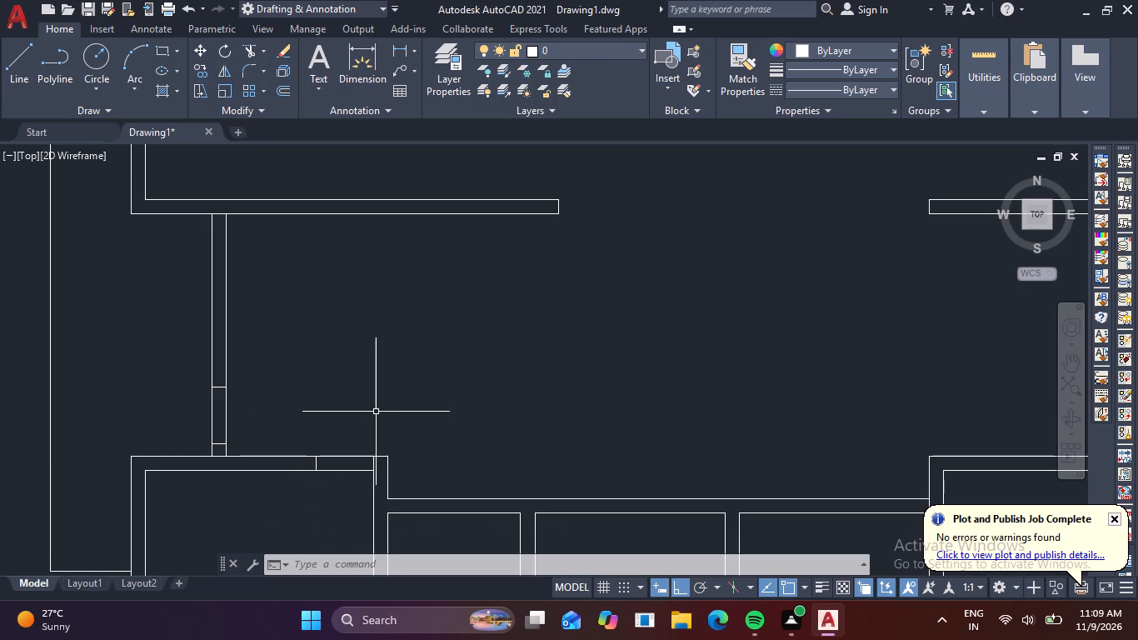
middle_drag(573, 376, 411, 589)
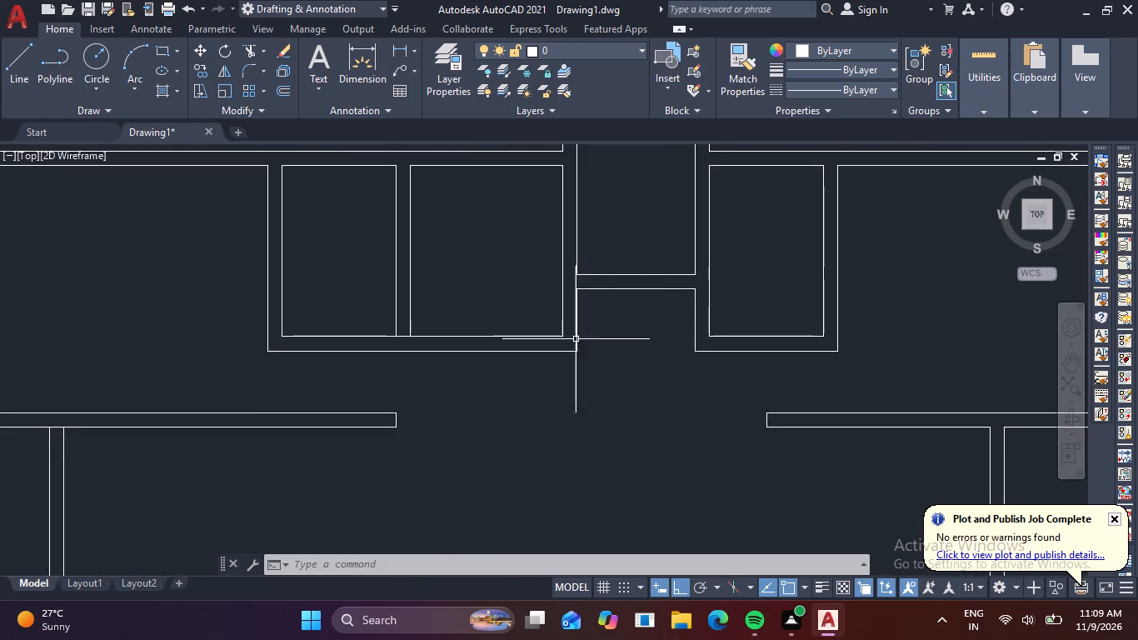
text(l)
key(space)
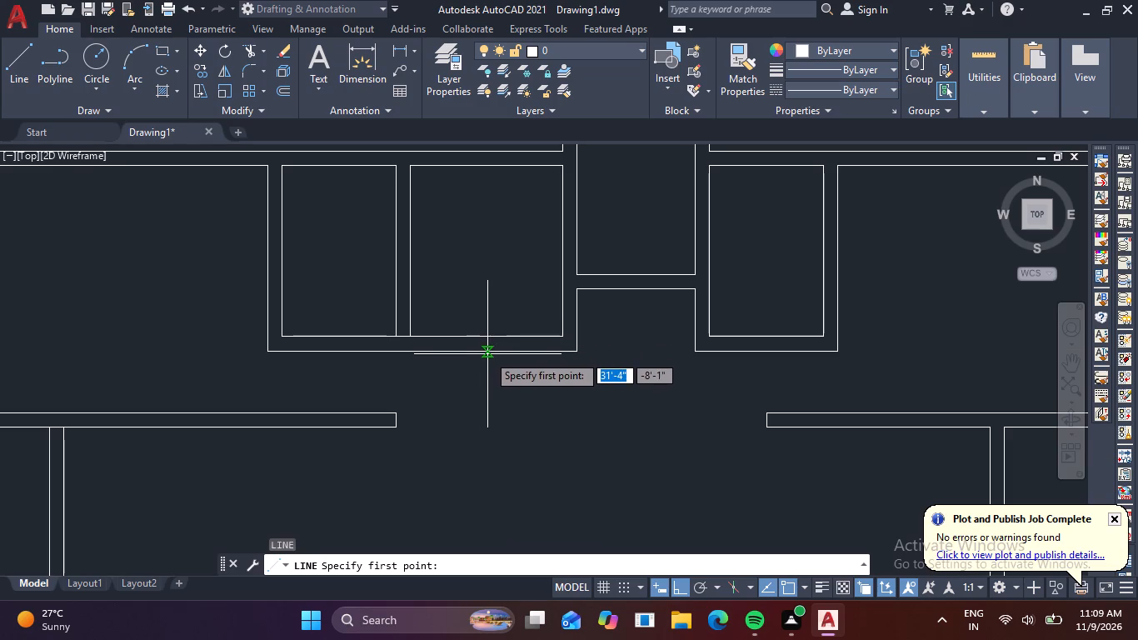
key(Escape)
Trim the inner south wall line between the two partition lines separating the adjoining small northern rooms.
text(tr)
key(space)
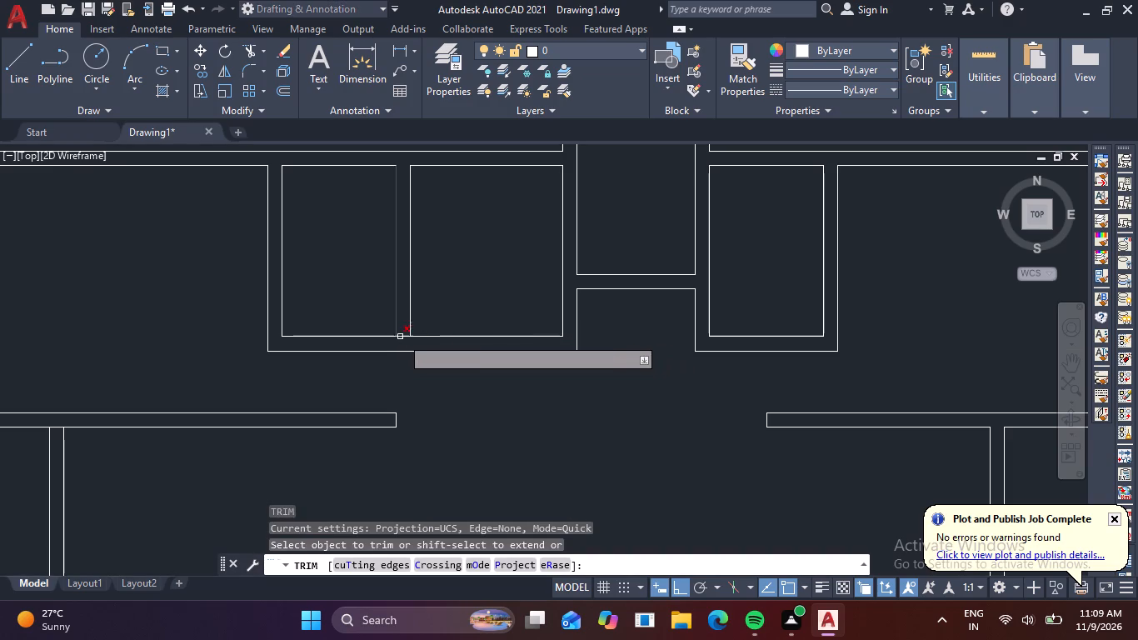
click(402, 337)
key(Escape)
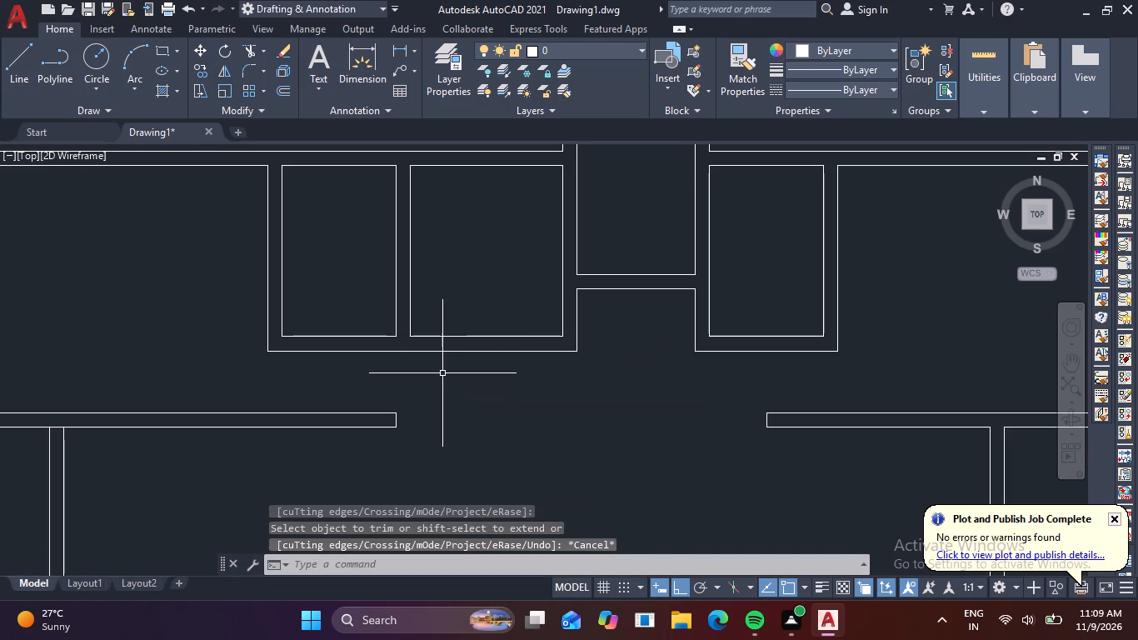
Draw a 9" vertical line across the south wall of the room east of the partition, at the wall's midpoint.
key(l)
key(space)
click(491, 334)
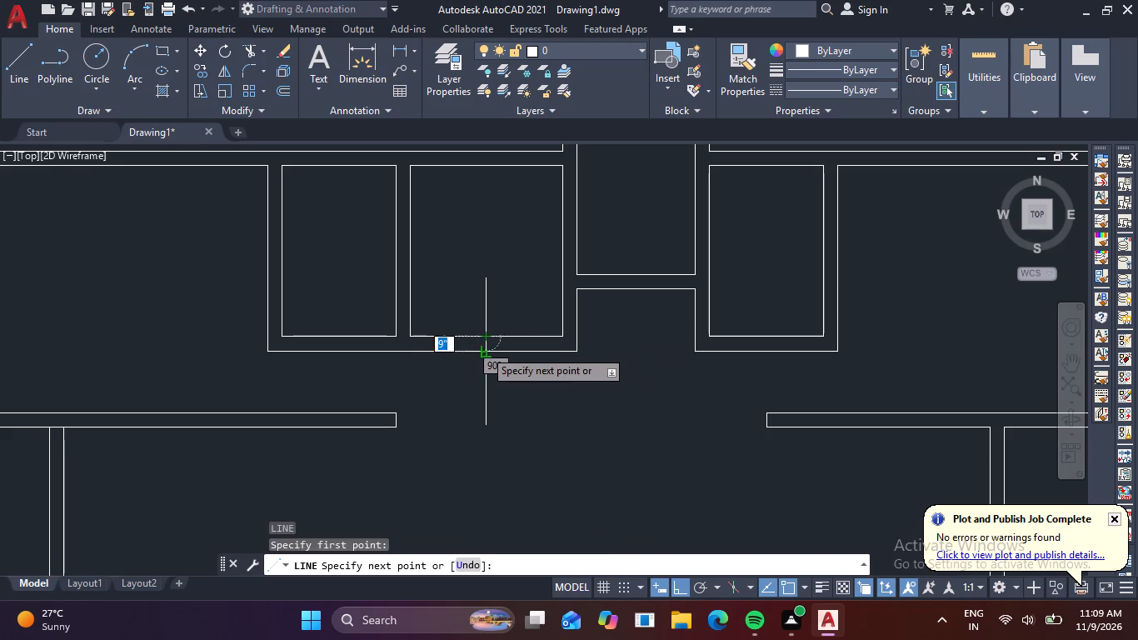
click(484, 349)
key(space)
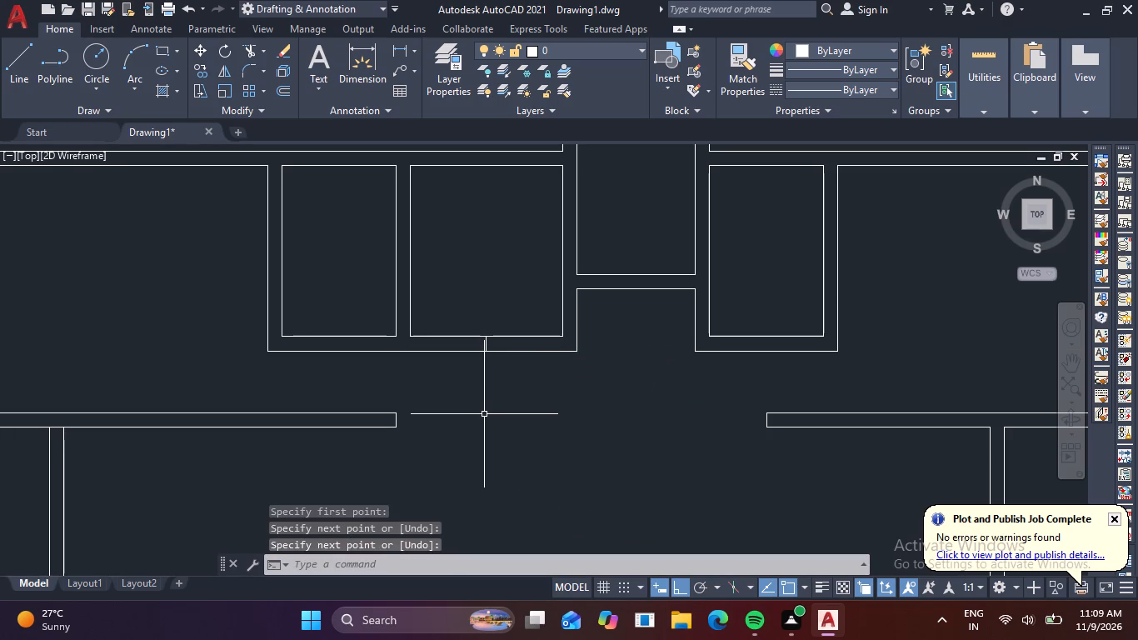
Offset the midpoint line in the room's south wall 1'6" to both the east and the west.
key(o)
key(space)
text(1')
text(6)
key(space)
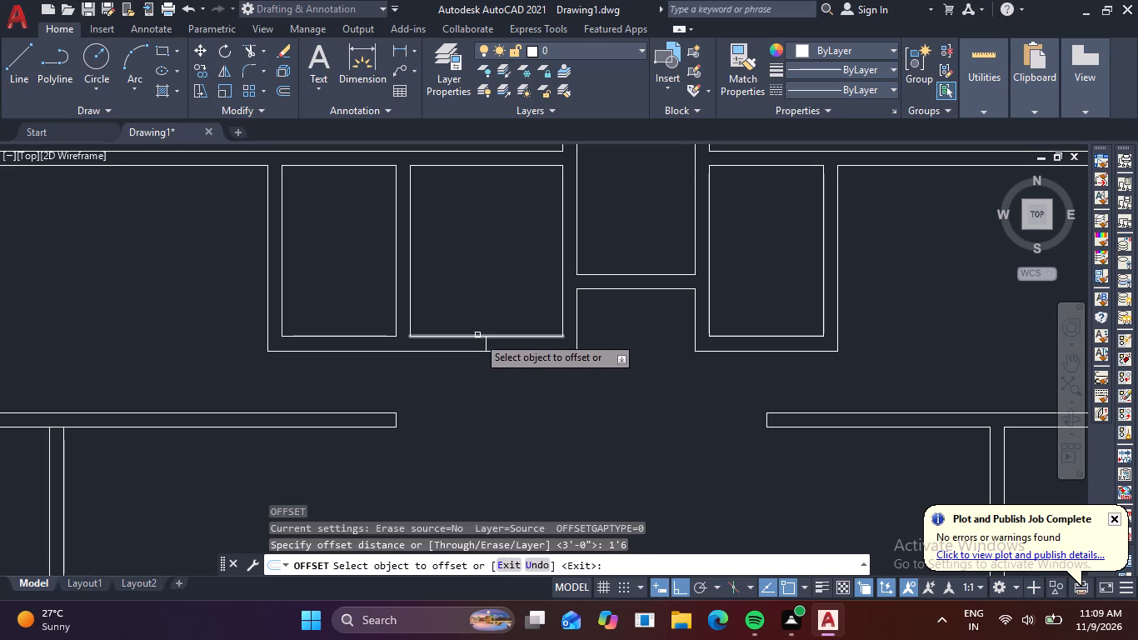
click(487, 343)
click(517, 347)
click(482, 346)
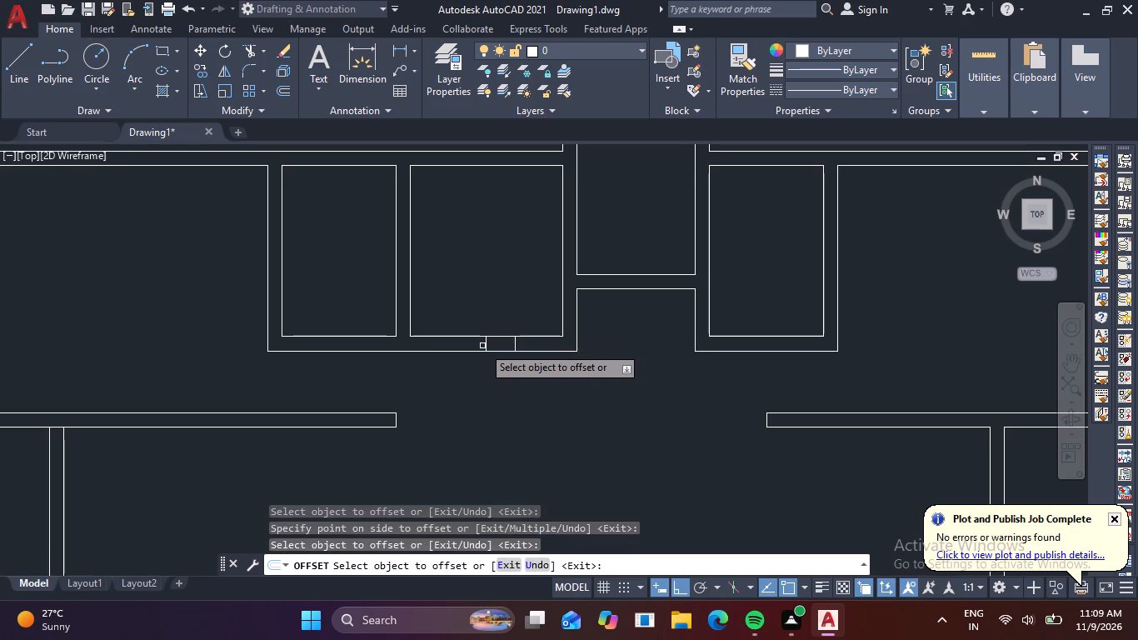
click(487, 346)
click(437, 358)
key(Escape)
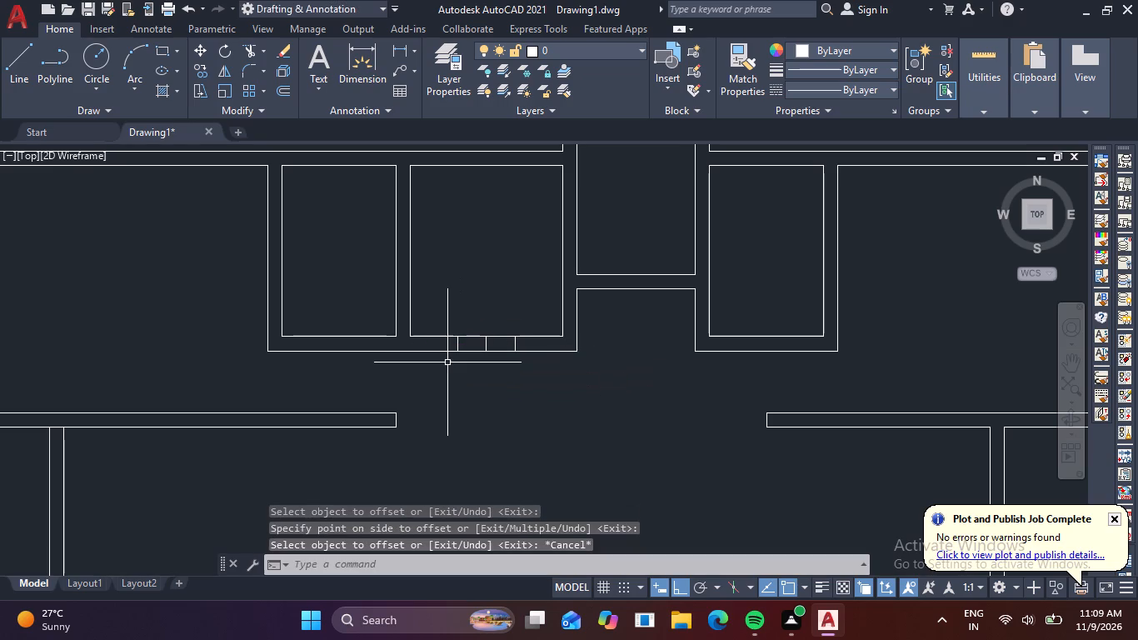
Remove the middle line between the two offset lines in the room's south wall with Trim.
key(t)
key(r)
key(space)
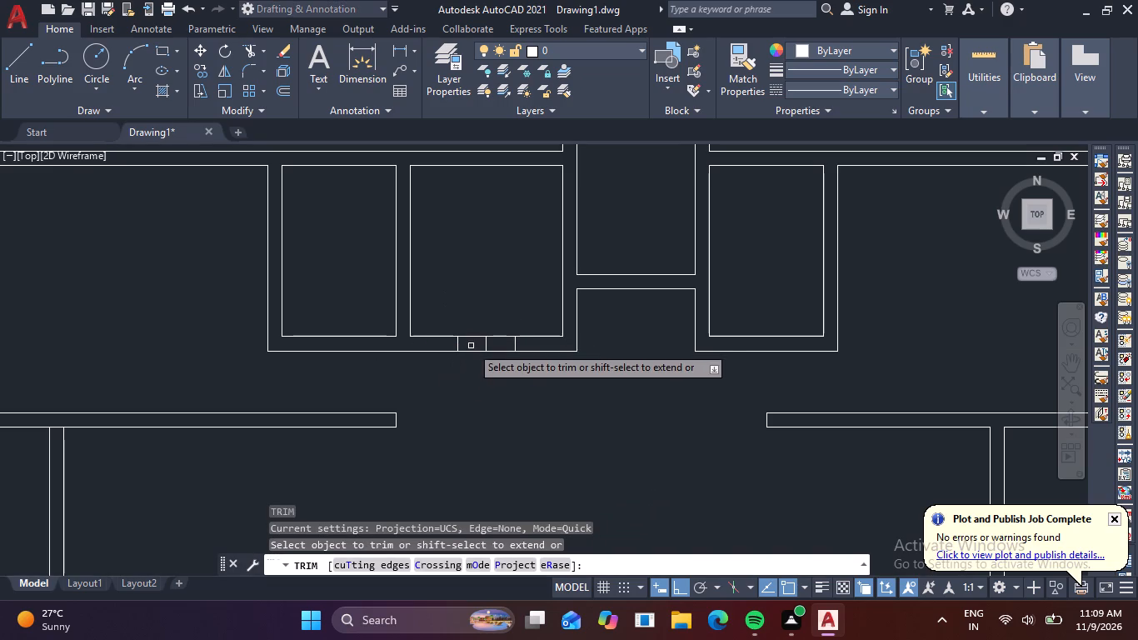
click(486, 344)
key(Escape)
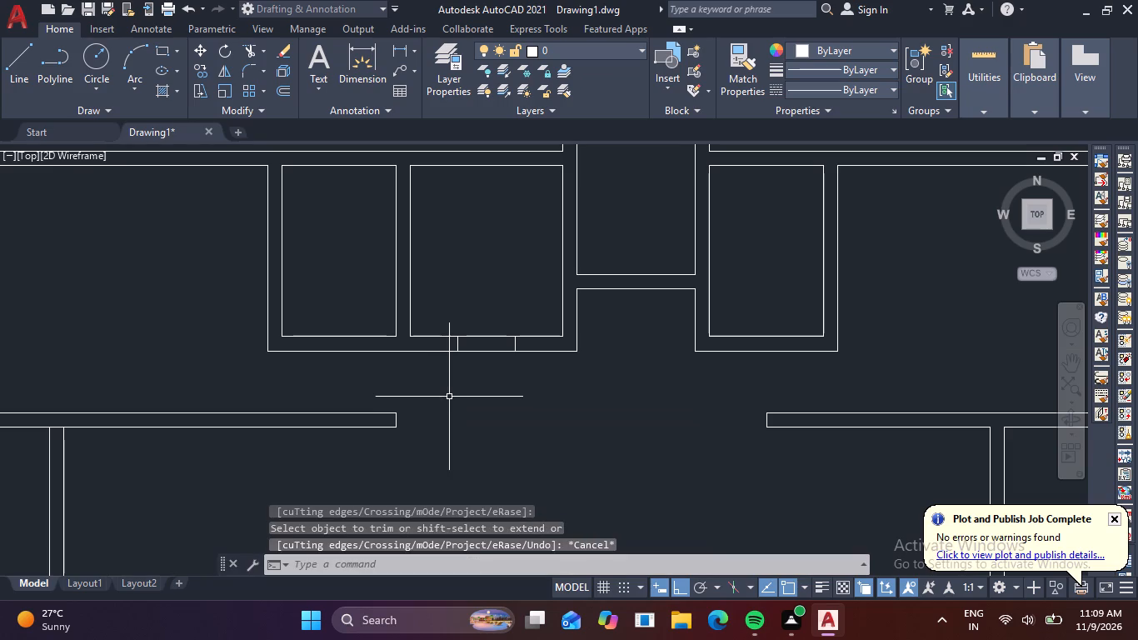
key(Escape)
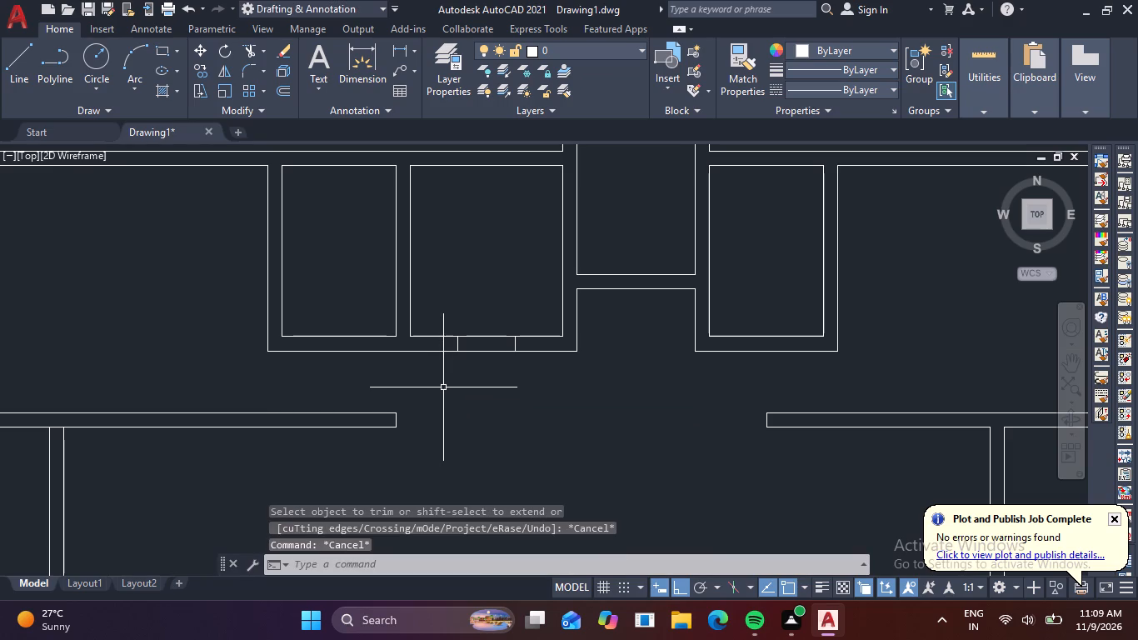
Draw a horizontal line across the partition between the two small northern rooms, at the partition's midpoint.
key(l)
key(space)
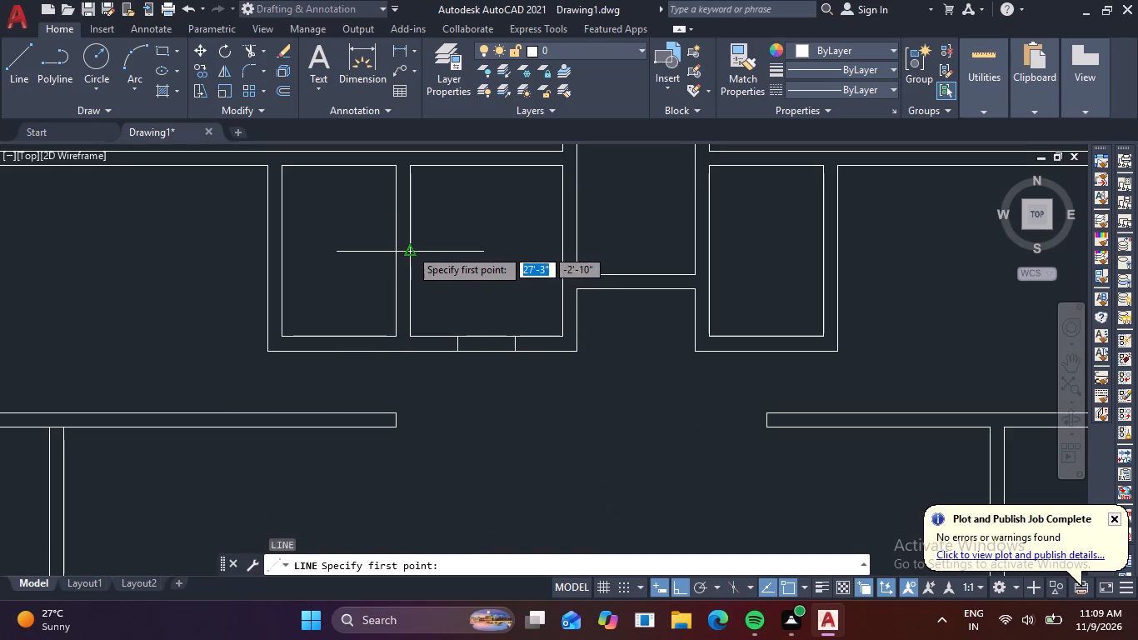
click(410, 248)
click(397, 251)
key(space)
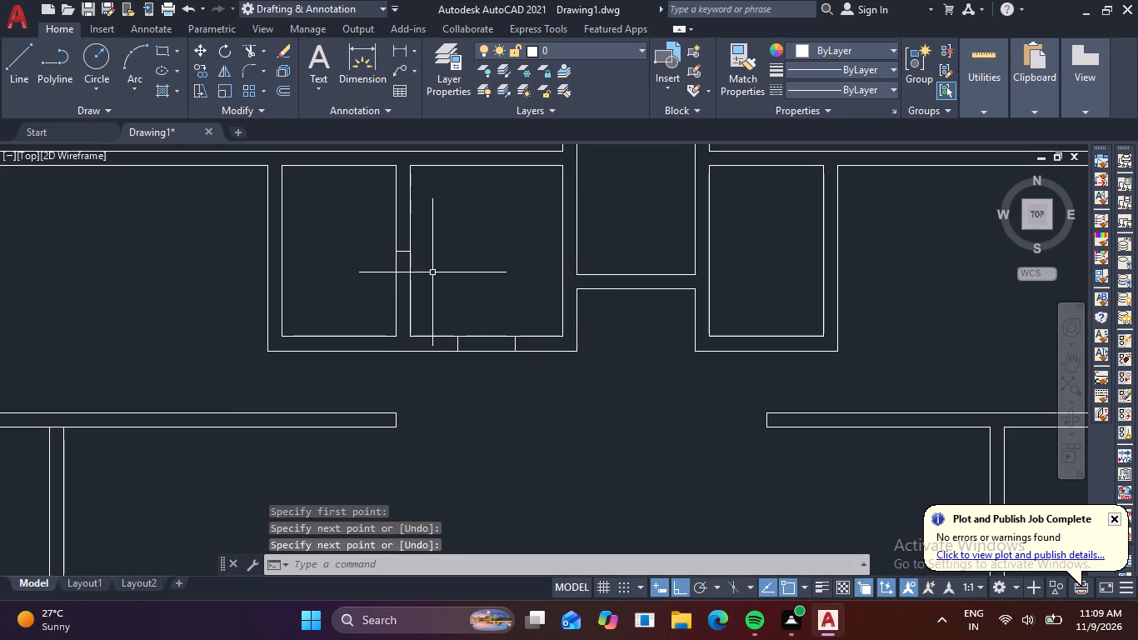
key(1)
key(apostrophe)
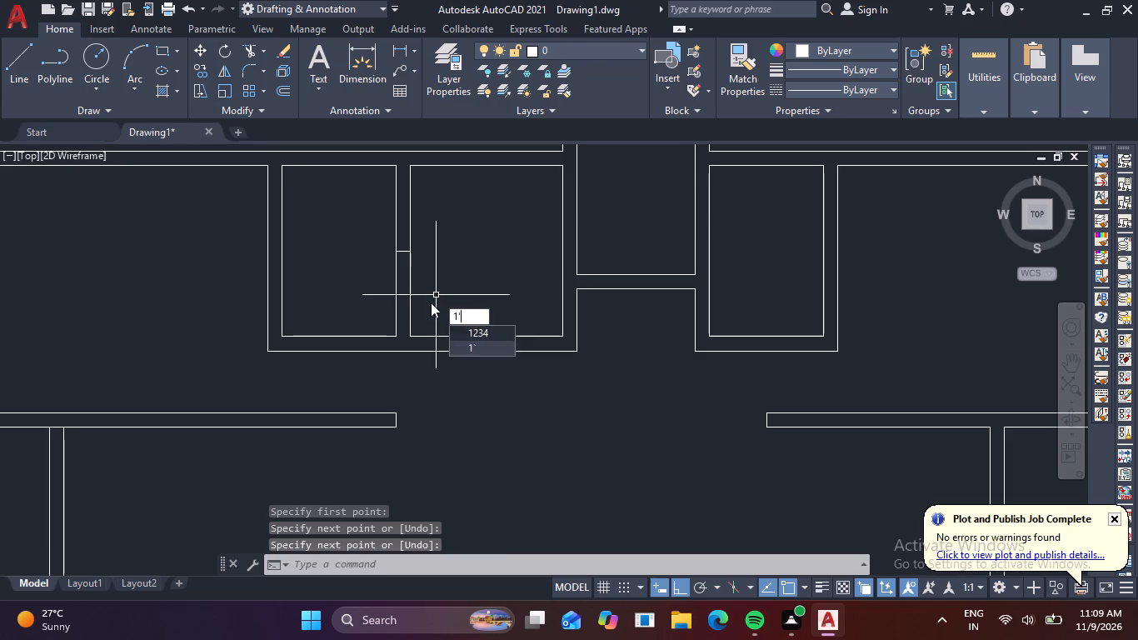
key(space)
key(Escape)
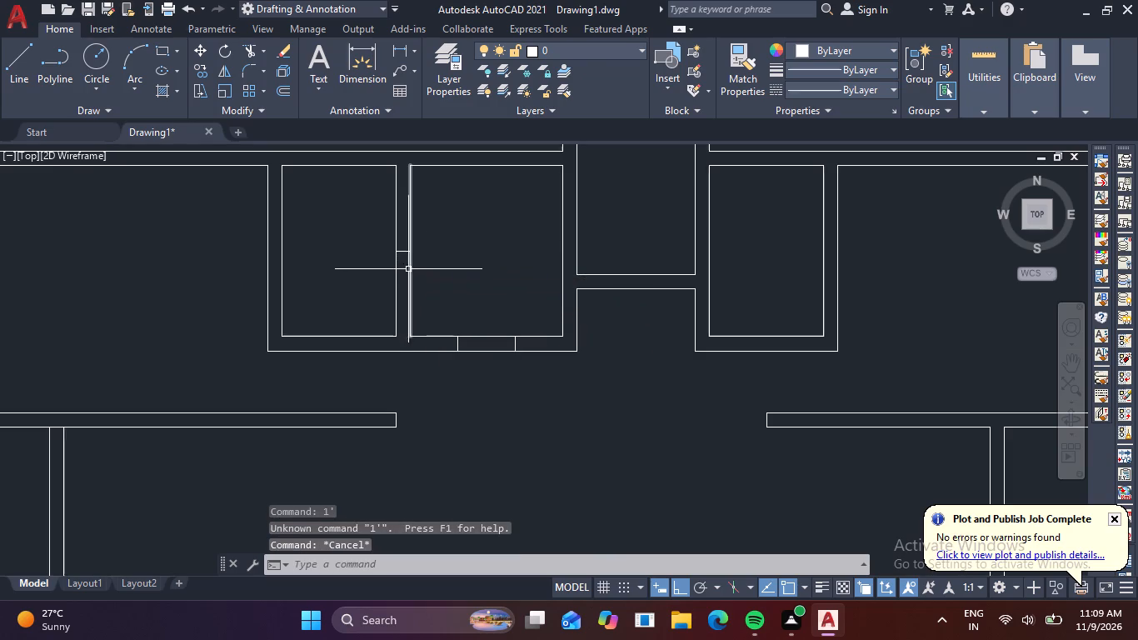
Offset the partition's midpoint line 1' to both the south and the north.
text(o)
key(space)
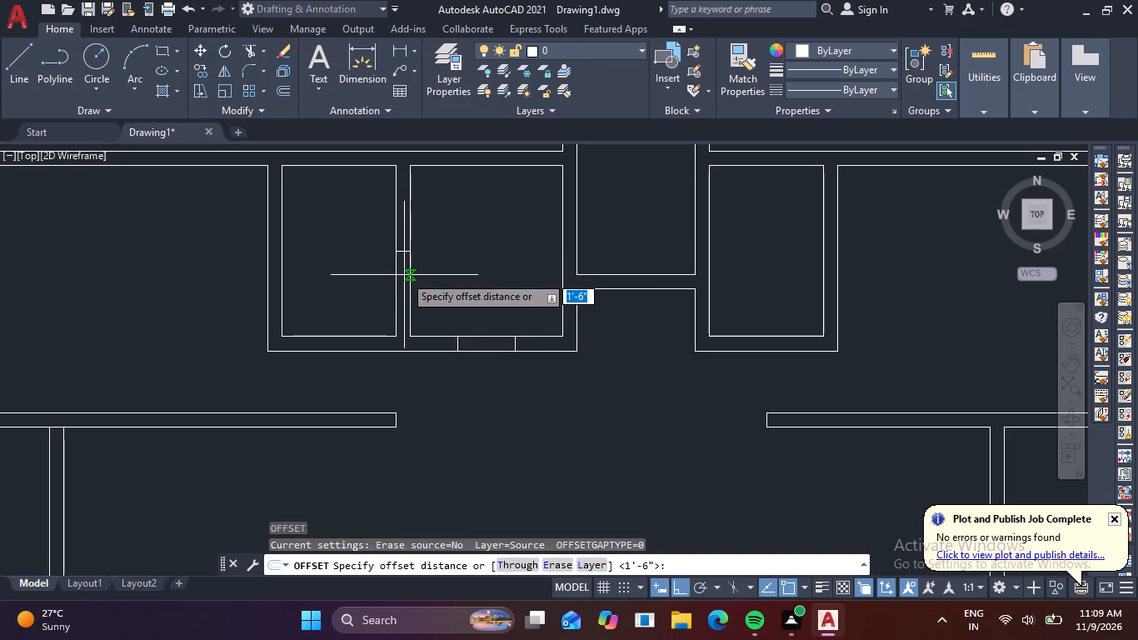
text(1')
key(space)
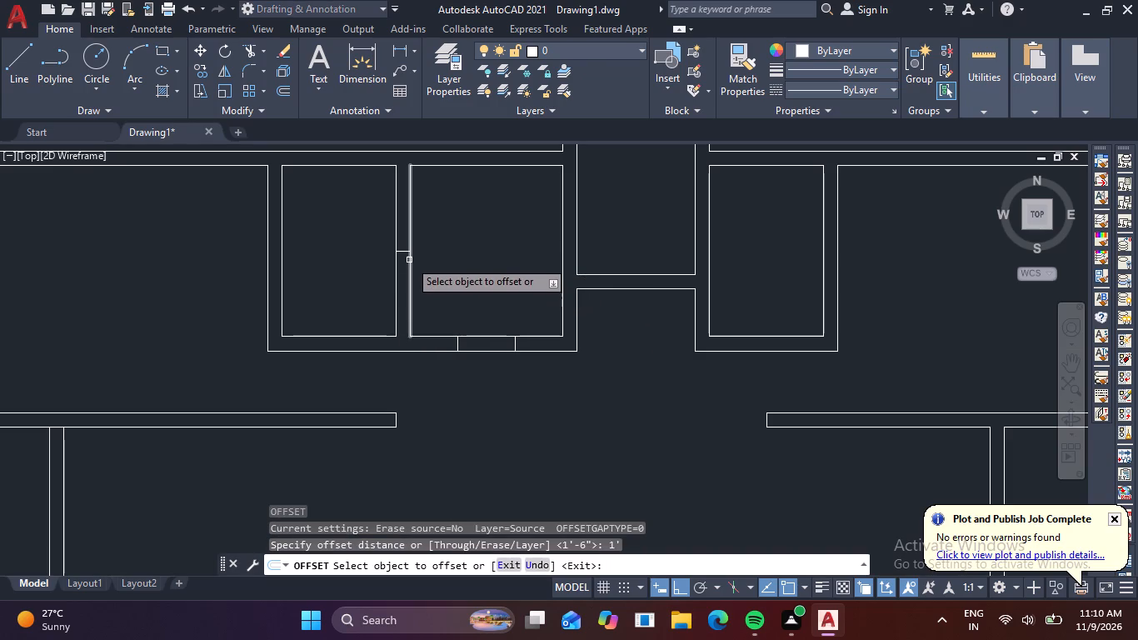
click(402, 252)
click(402, 278)
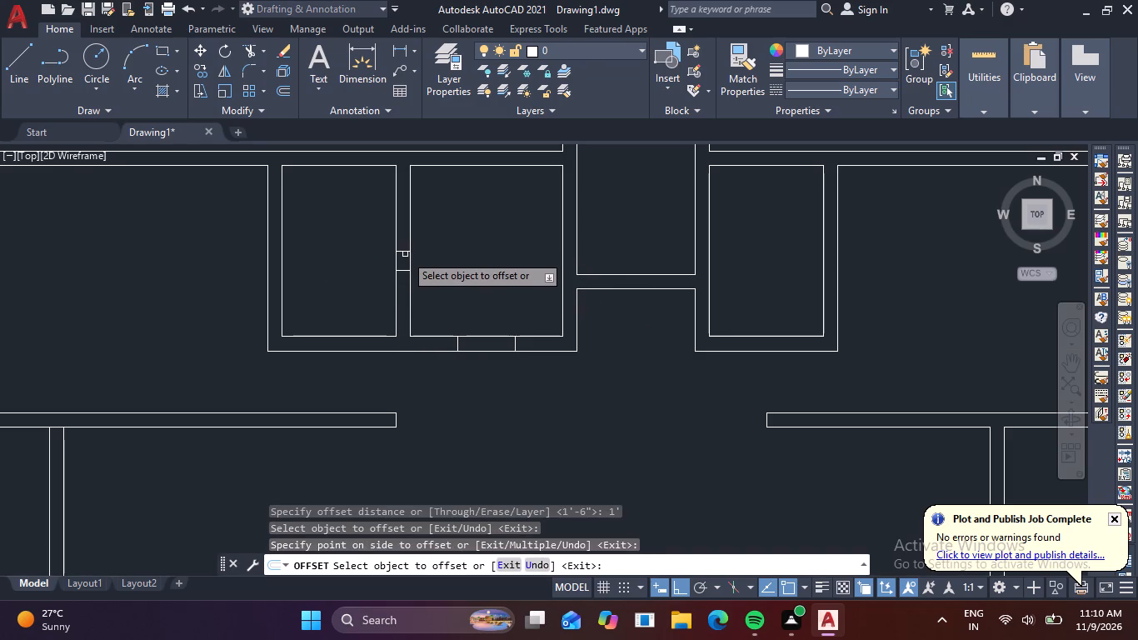
click(402, 250)
click(404, 233)
key(Escape)
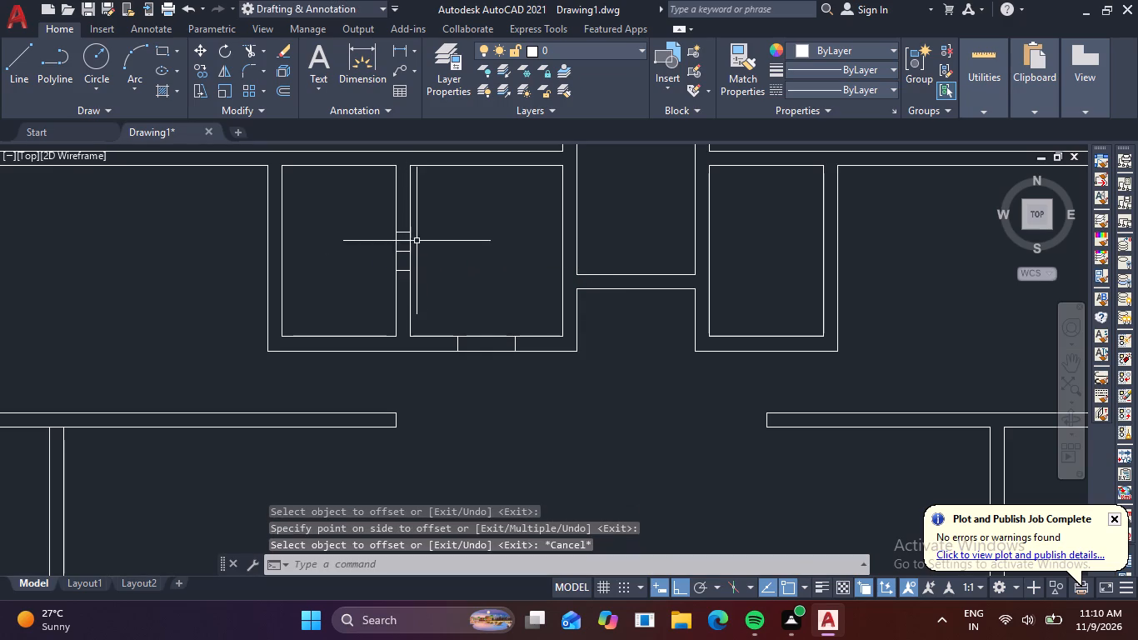
Delete the middle line between the two offset lines in the partition.
click(403, 250)
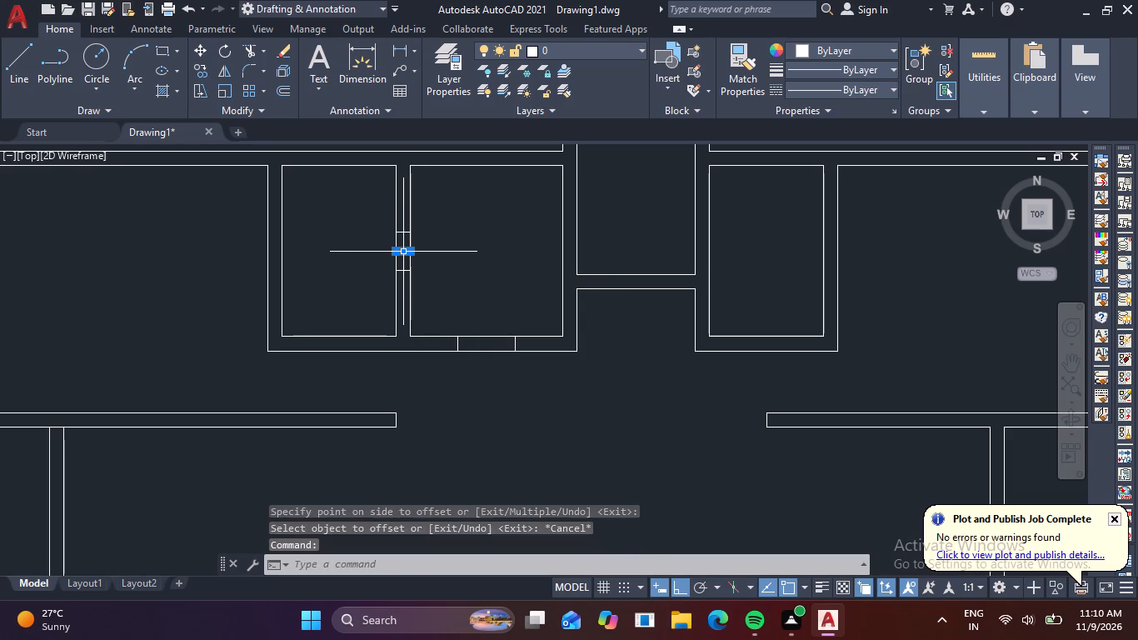
key(Delete)
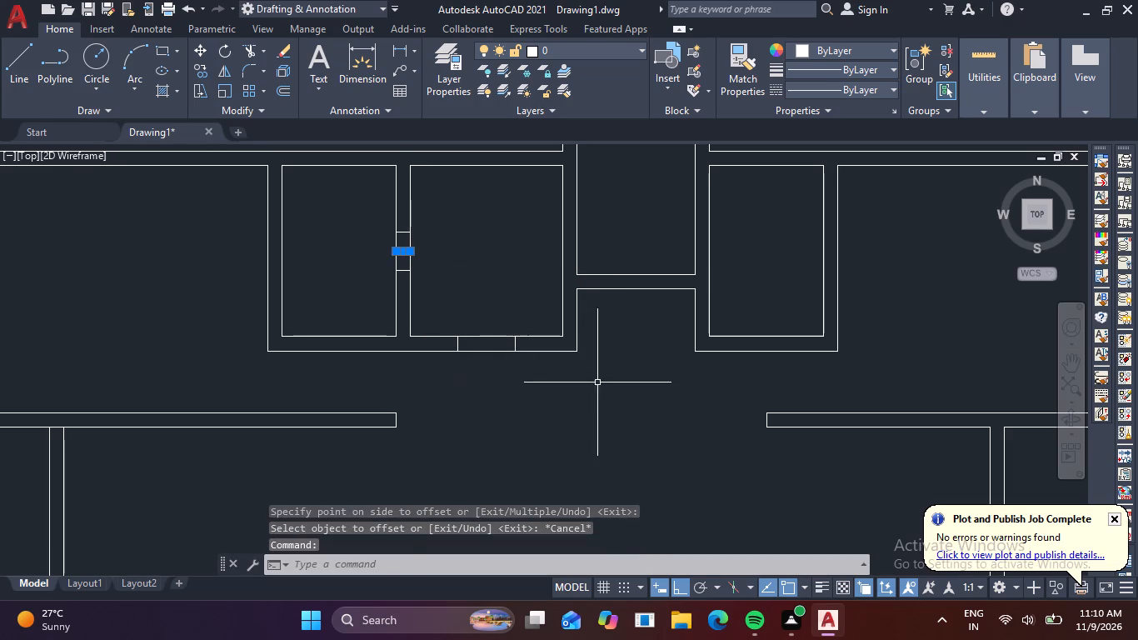
key(Delete)
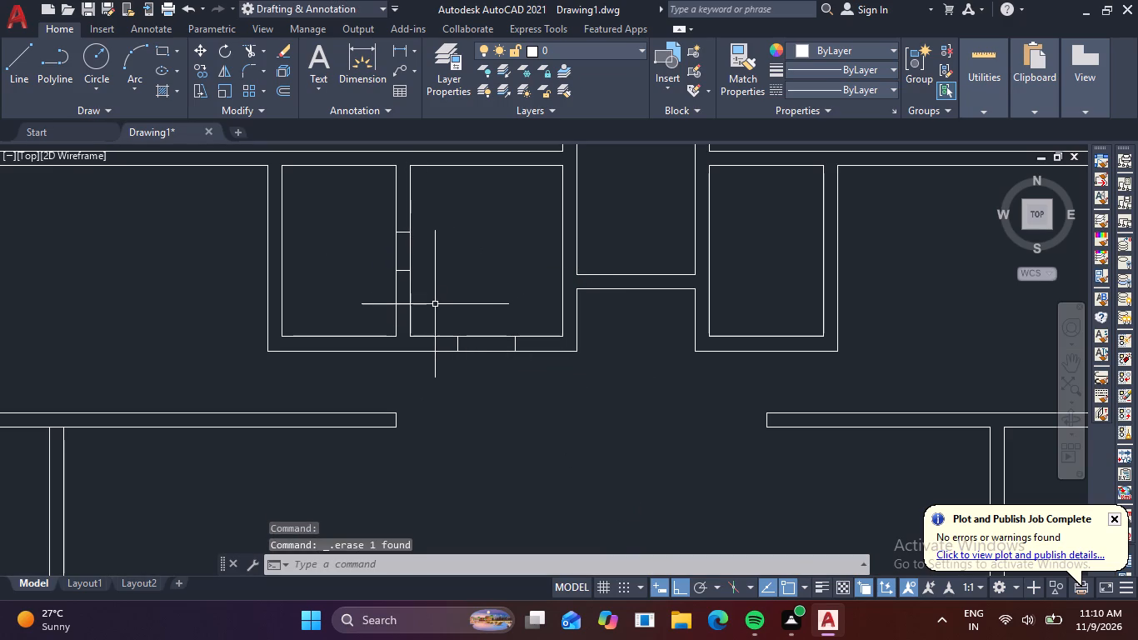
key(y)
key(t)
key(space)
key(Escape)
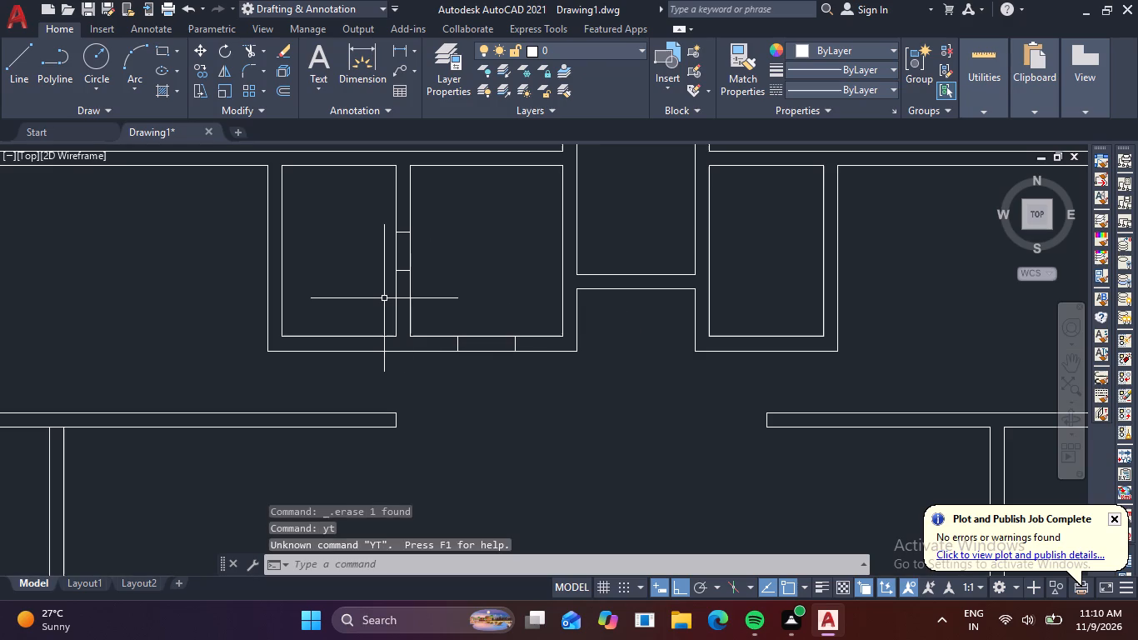
Trim both partition wall lines between the two offset lines to cut the opening between the small northern rooms.
key(t)
key(r)
key(space)
click(386, 257)
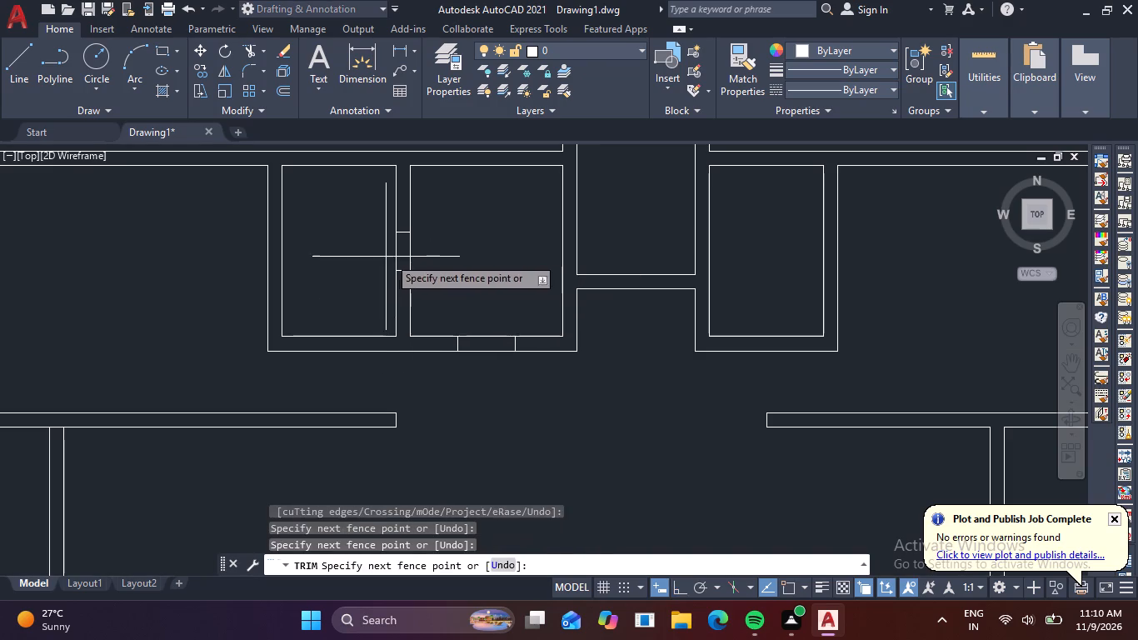
click(434, 252)
scroll(463, 257, down, 3)
key(Escape)
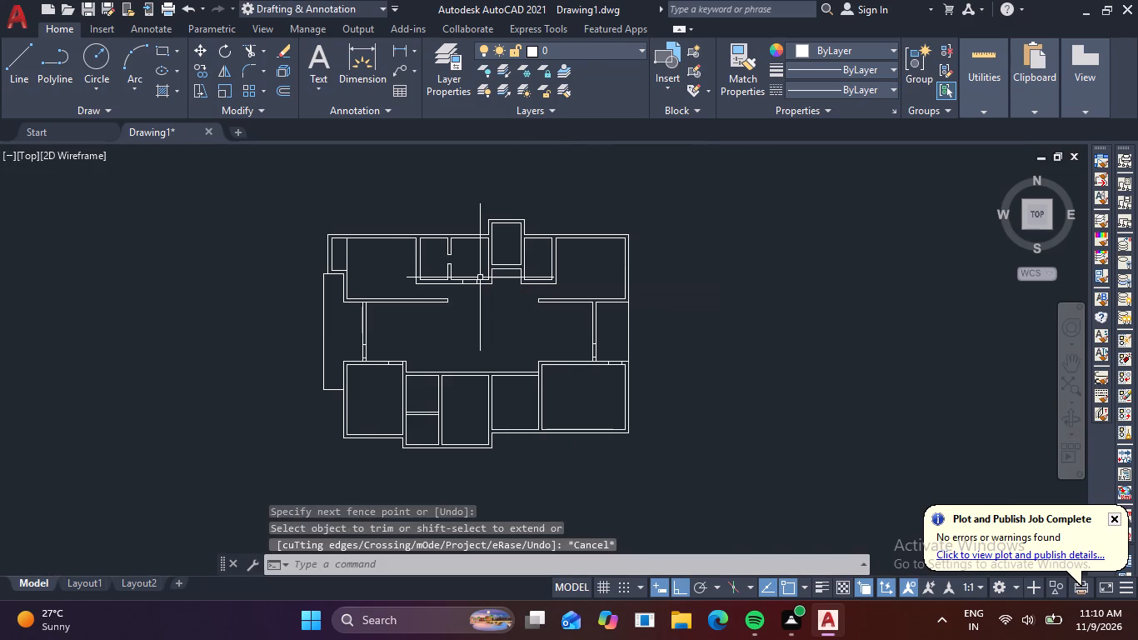
key(Escape)
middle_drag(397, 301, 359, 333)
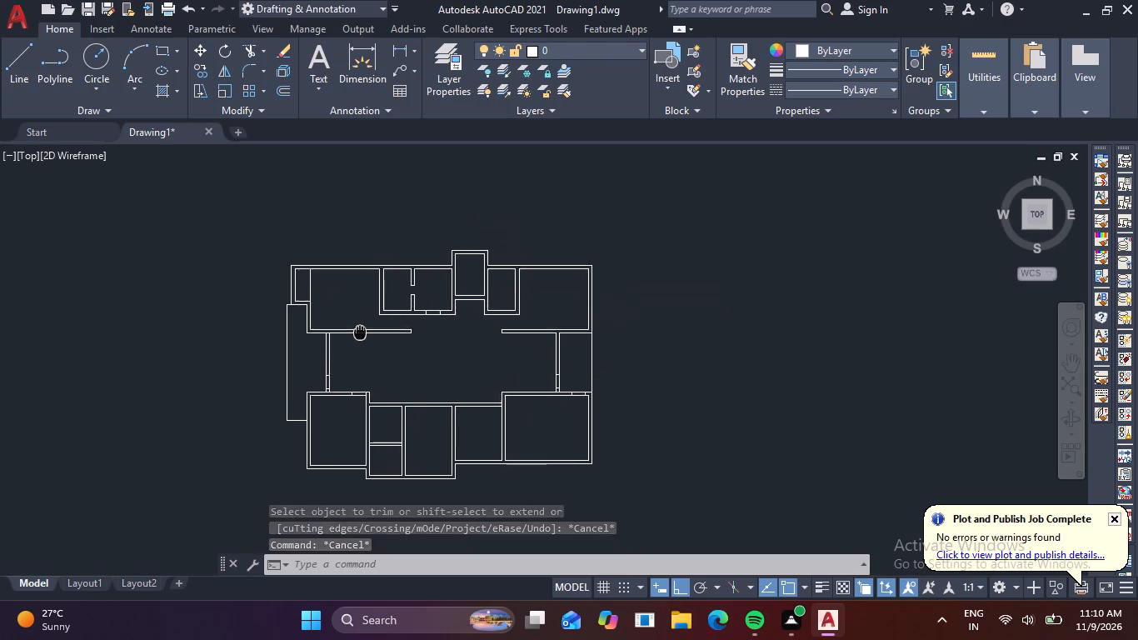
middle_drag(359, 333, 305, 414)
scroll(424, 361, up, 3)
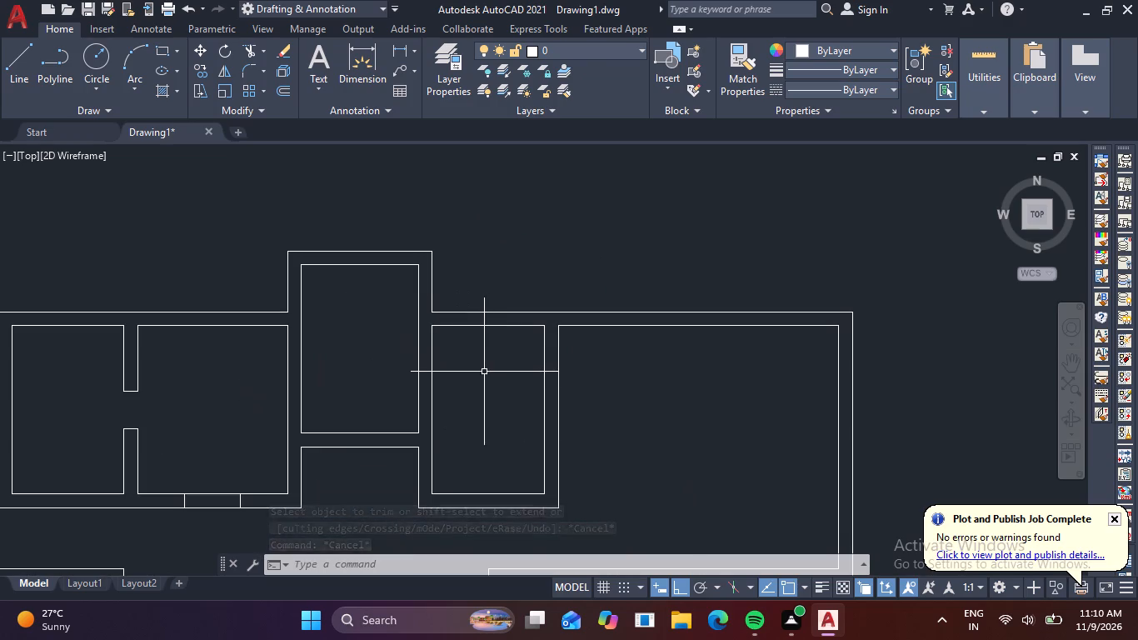
Draw a short horizontal line across the wall between the projecting northern room and the small room east of it, near its north end.
key(l)
key(space)
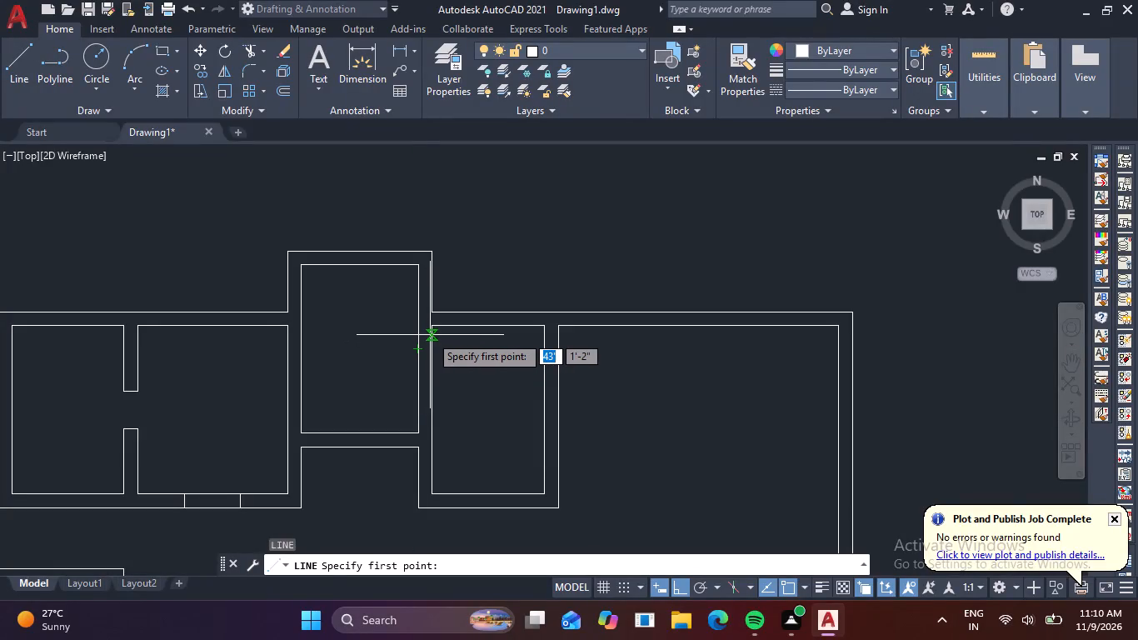
click(430, 341)
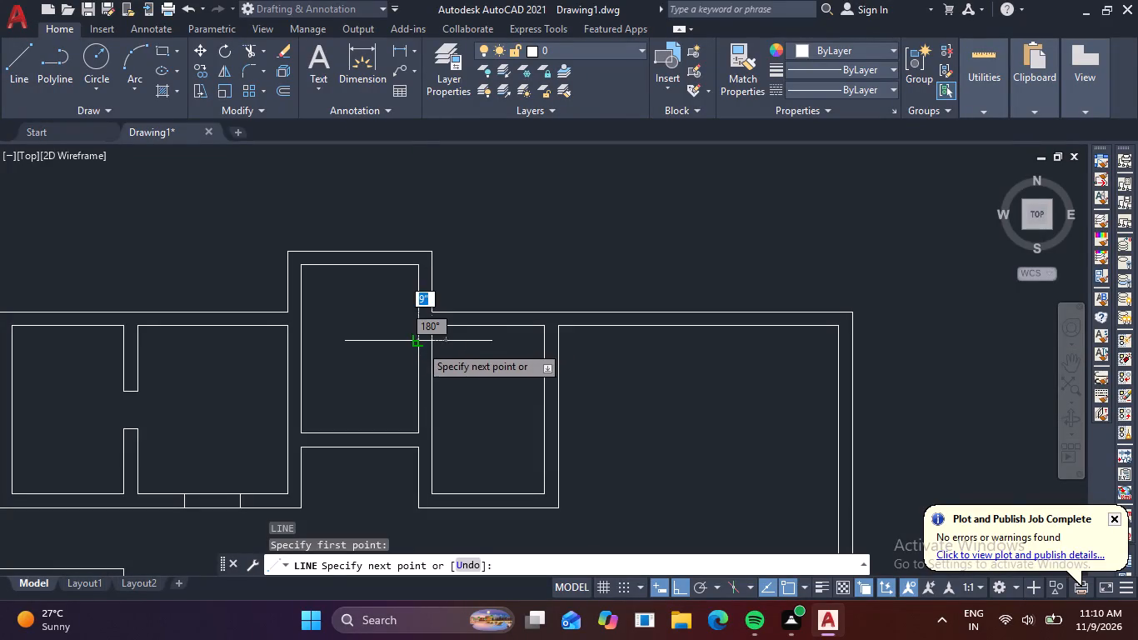
click(415, 338)
key(space)
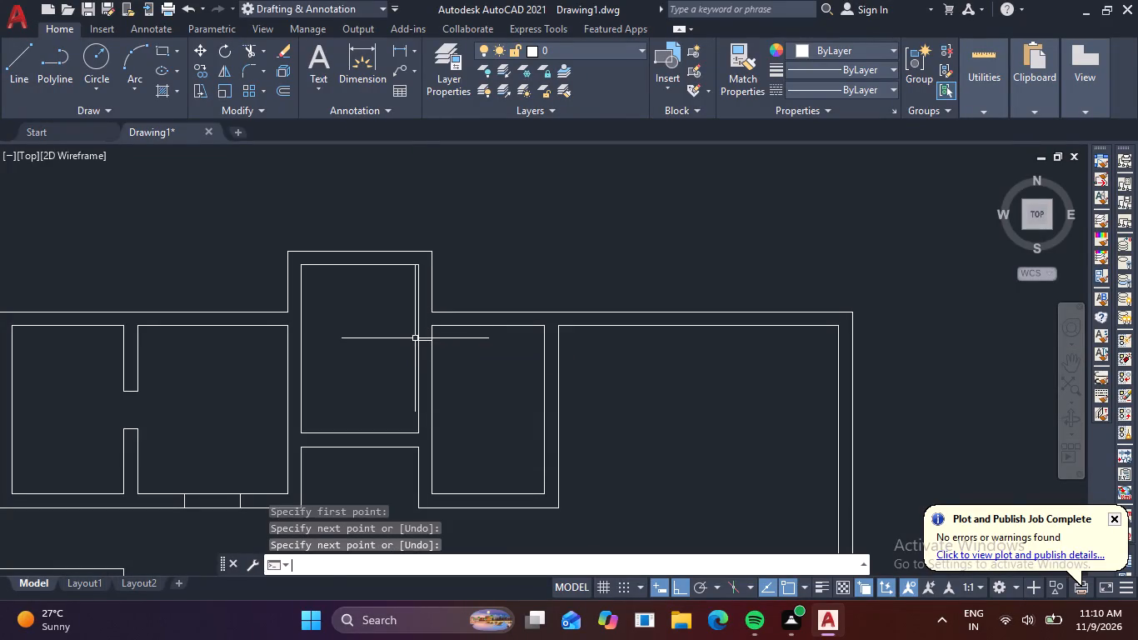
Offset the line across the projecting room's east wall 2' to the south.
text(o)
key(space)
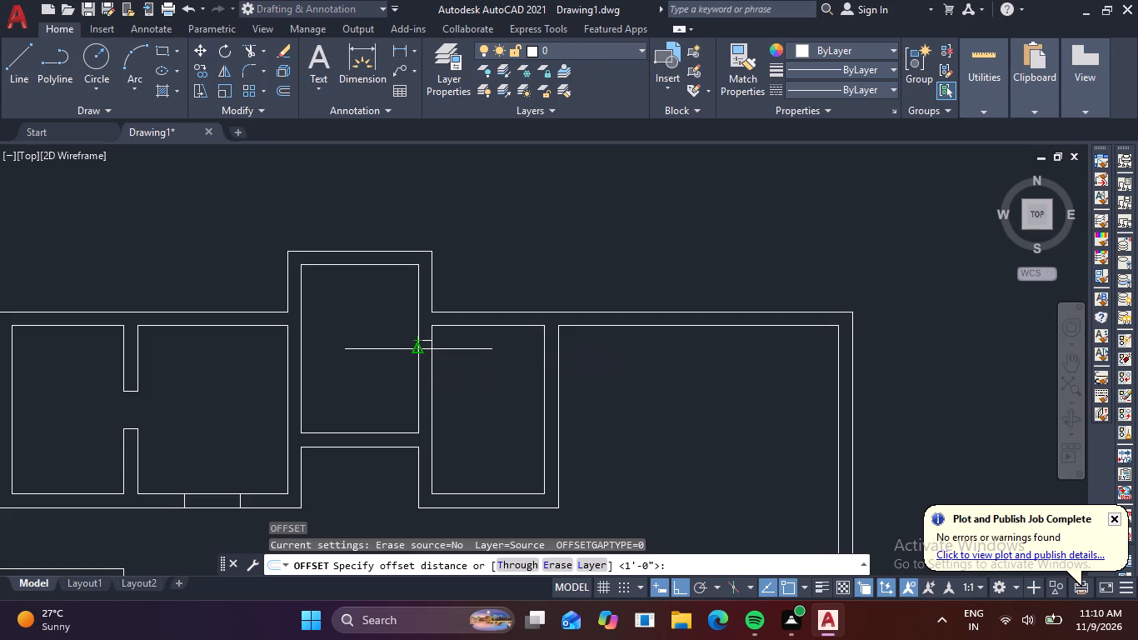
key(2)
key(apostrophe)
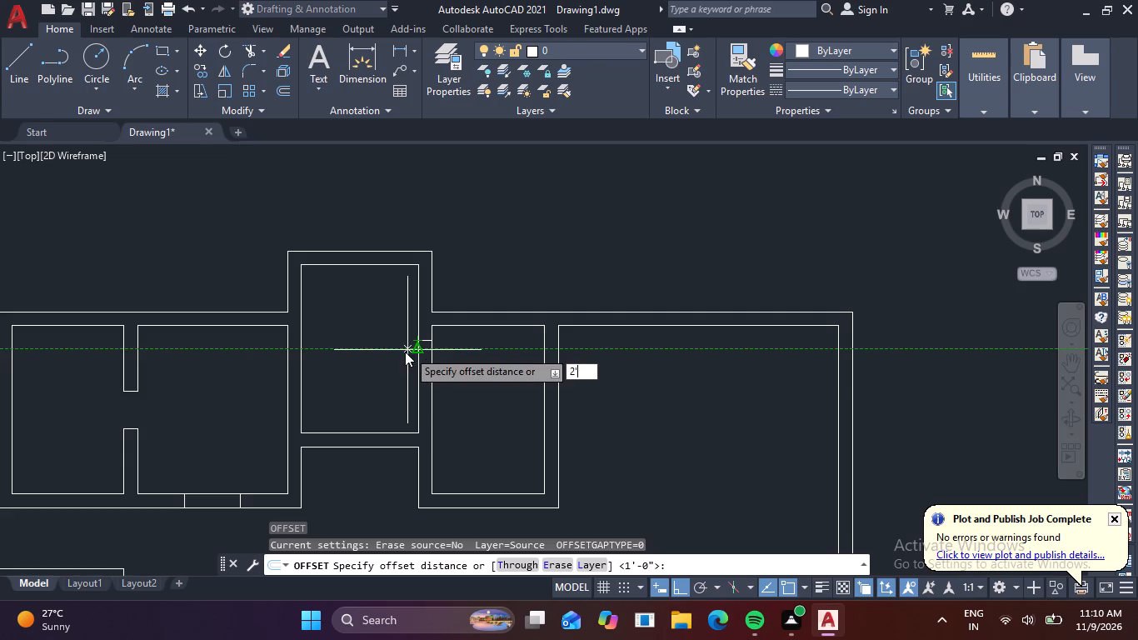
key(space)
click(424, 339)
click(429, 377)
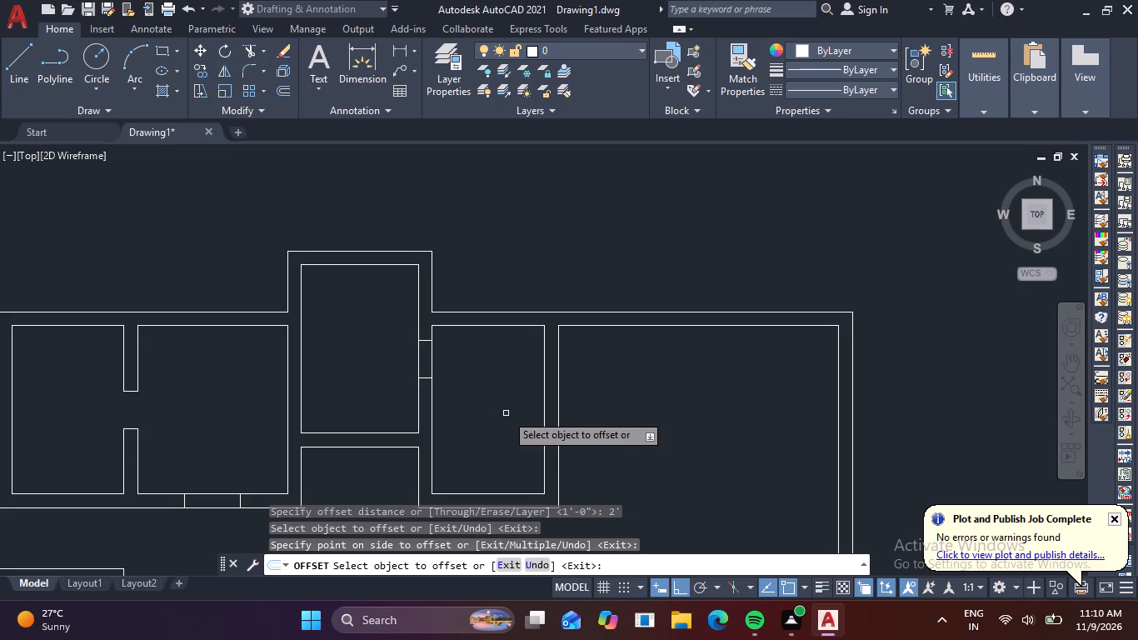
key(space)
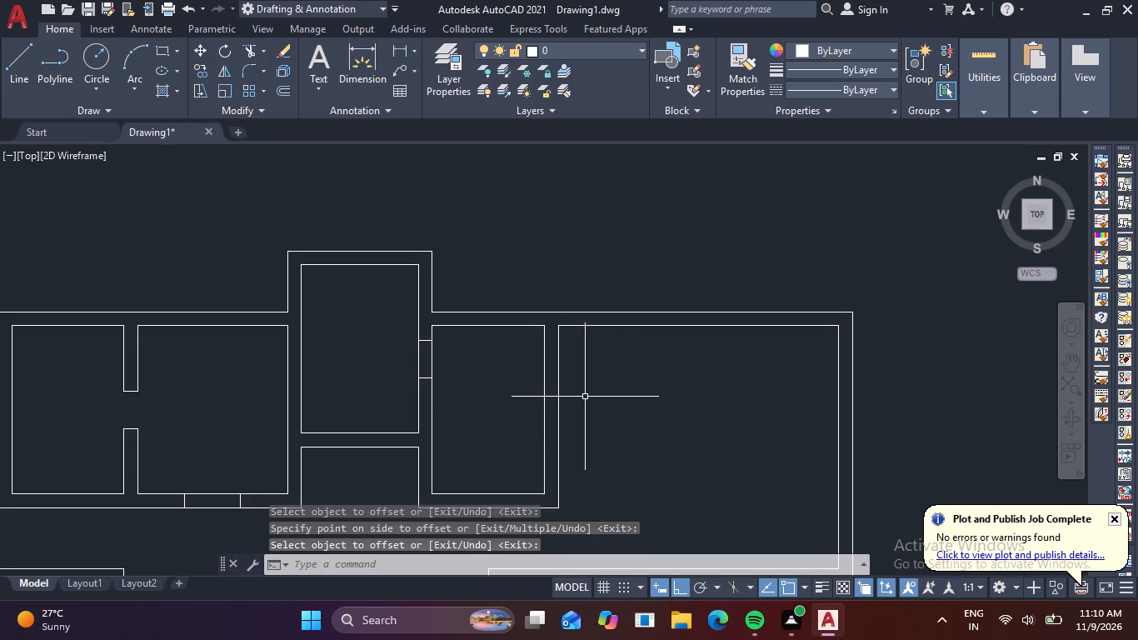
Draw a short horizontal line across the east wall of the small northeastern room, in the wall's northern part.
key(l)
key(space)
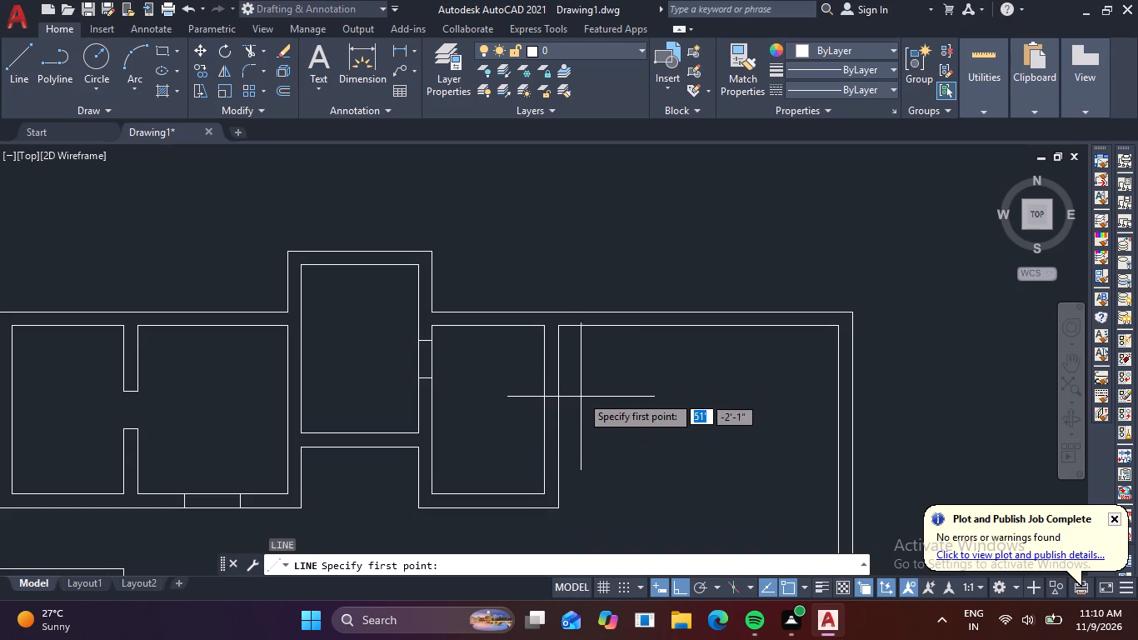
click(543, 362)
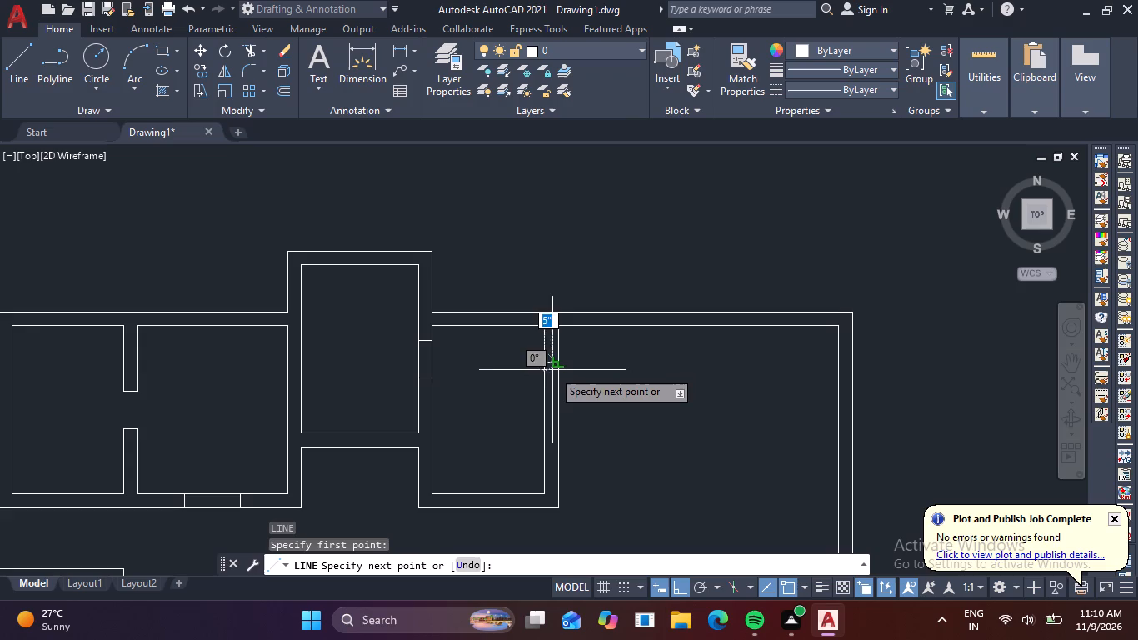
click(553, 365)
key(space)
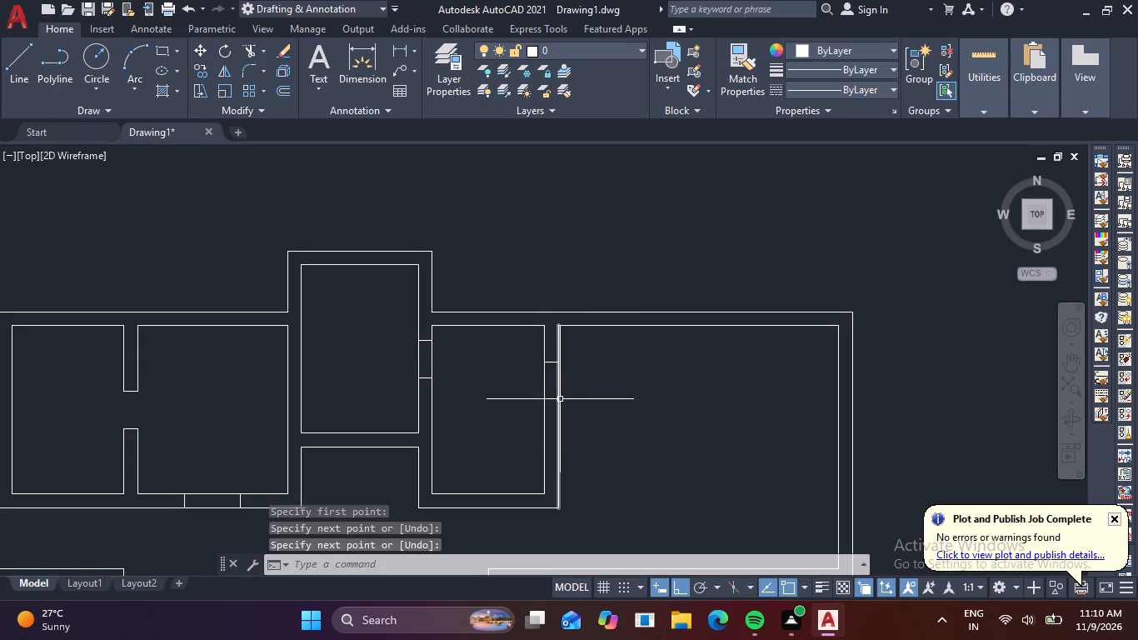
Offset the line across the small northeastern room's east wall 2'6" to the south.
text(o)
key(space)
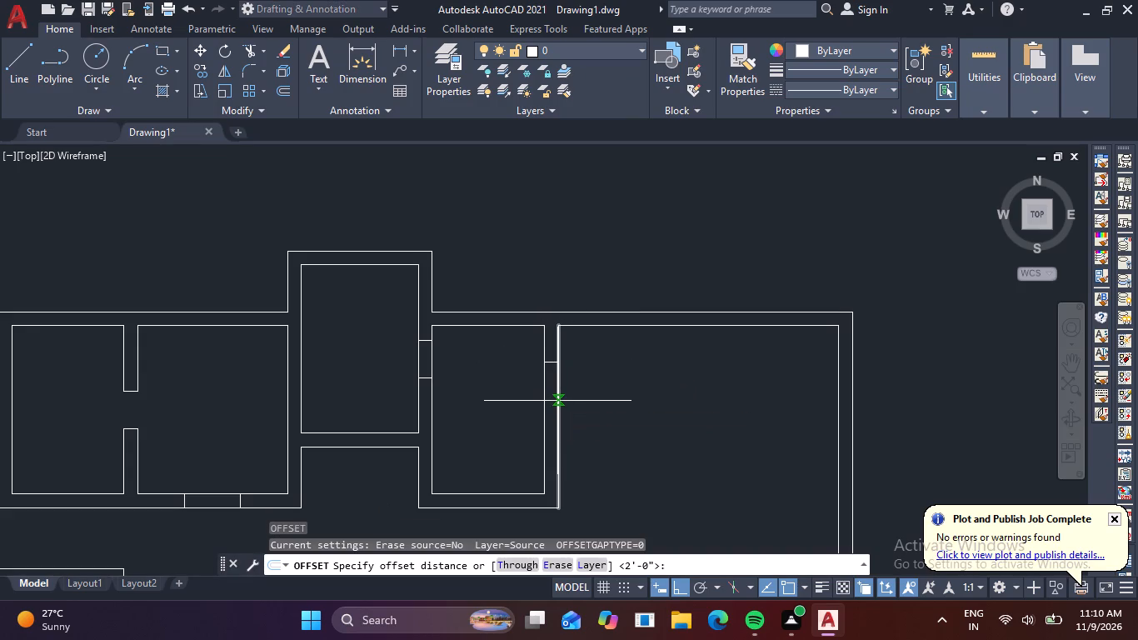
key(2)
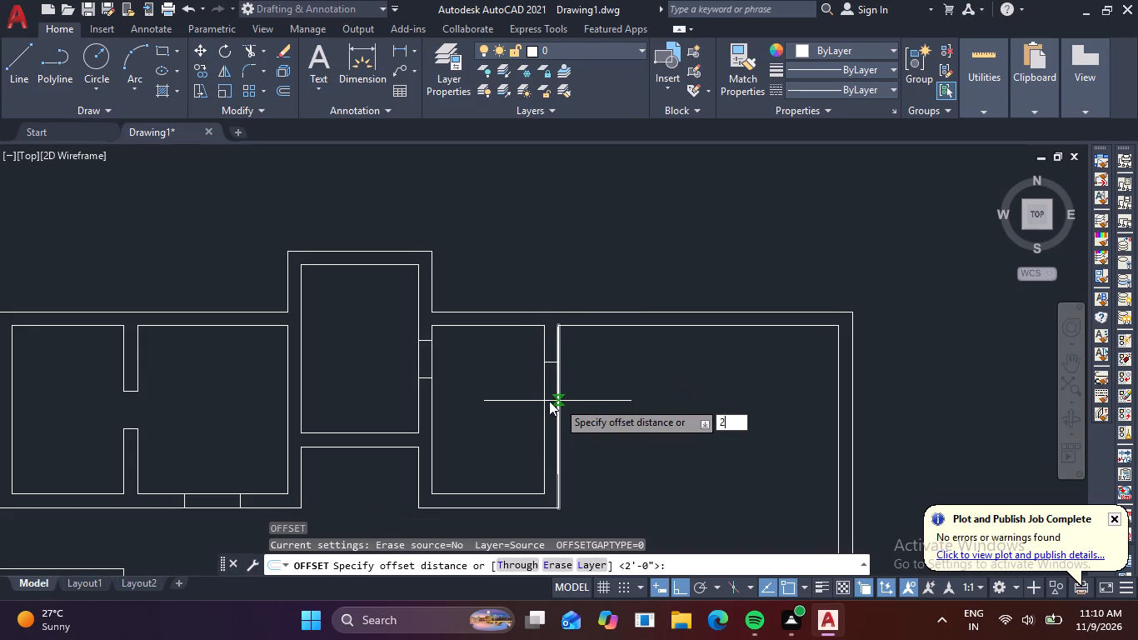
key(apostrophe)
text(6)
key(space)
click(549, 363)
click(542, 427)
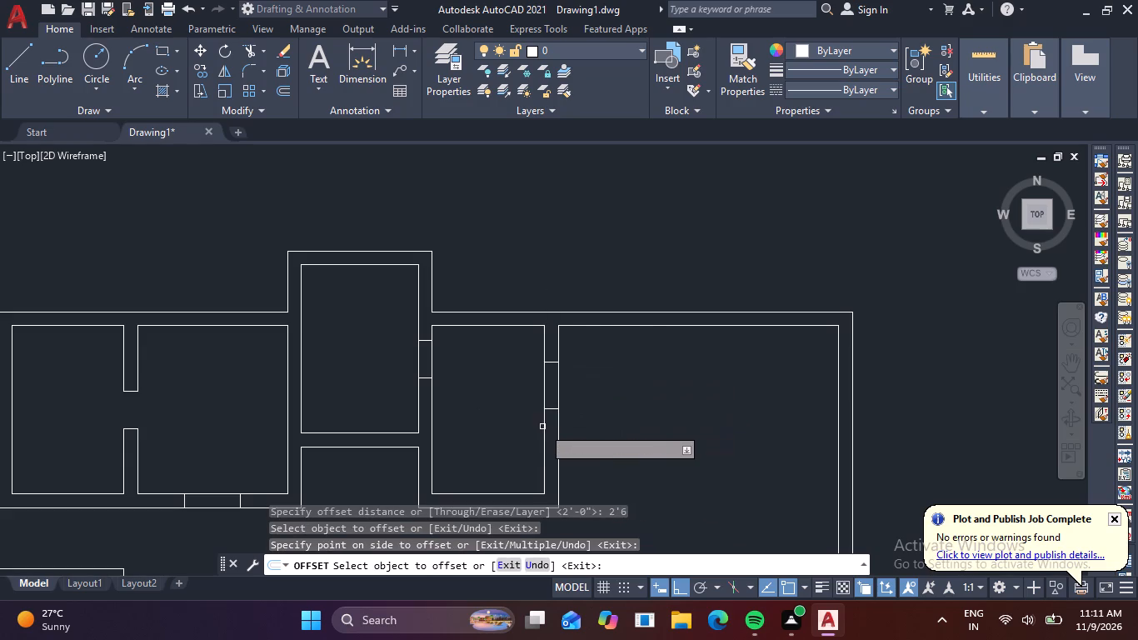
key(Escape)
Trim the wall lines between both pairs of marks to cut openings in the small northeastern room's east and west walls.
key(t)
key(r)
key(space)
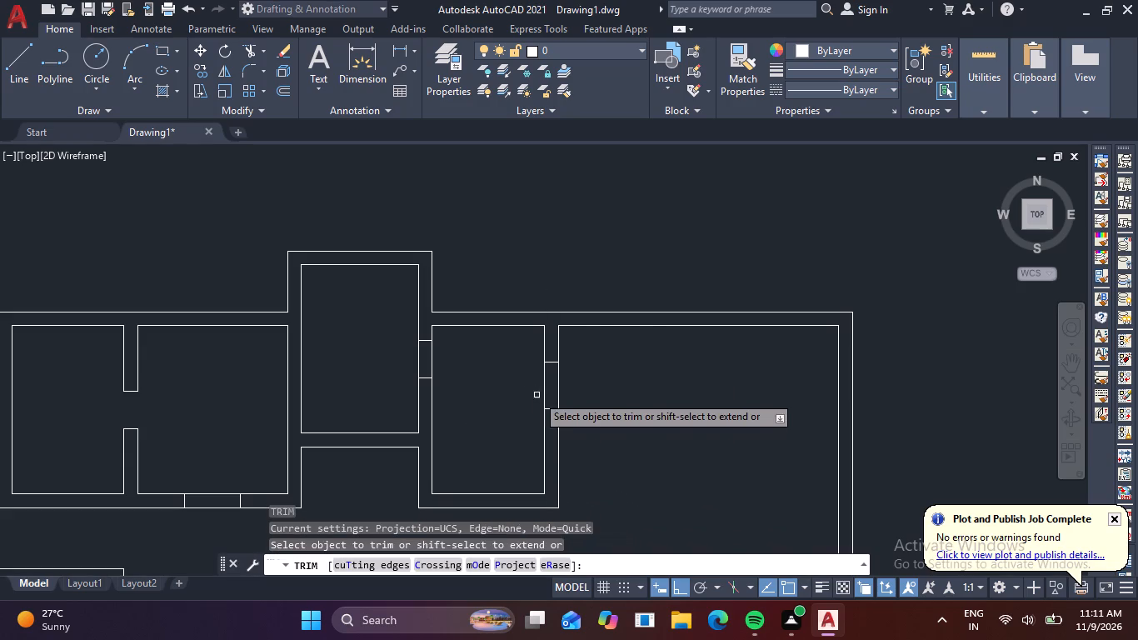
click(525, 392)
click(576, 392)
click(406, 367)
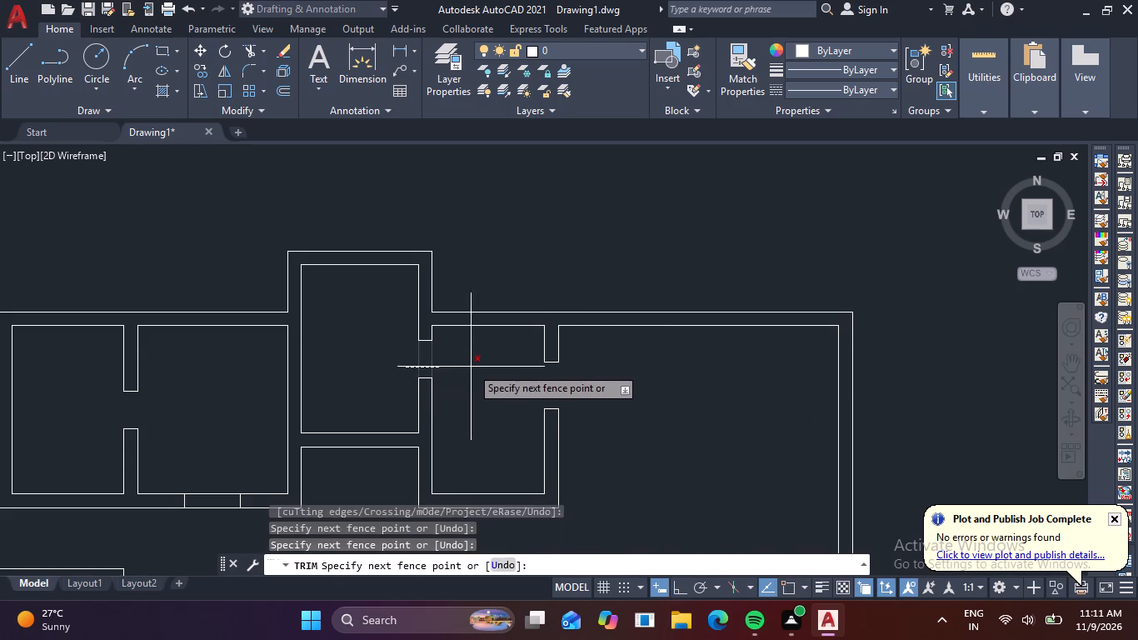
click(471, 367)
key(Escape)
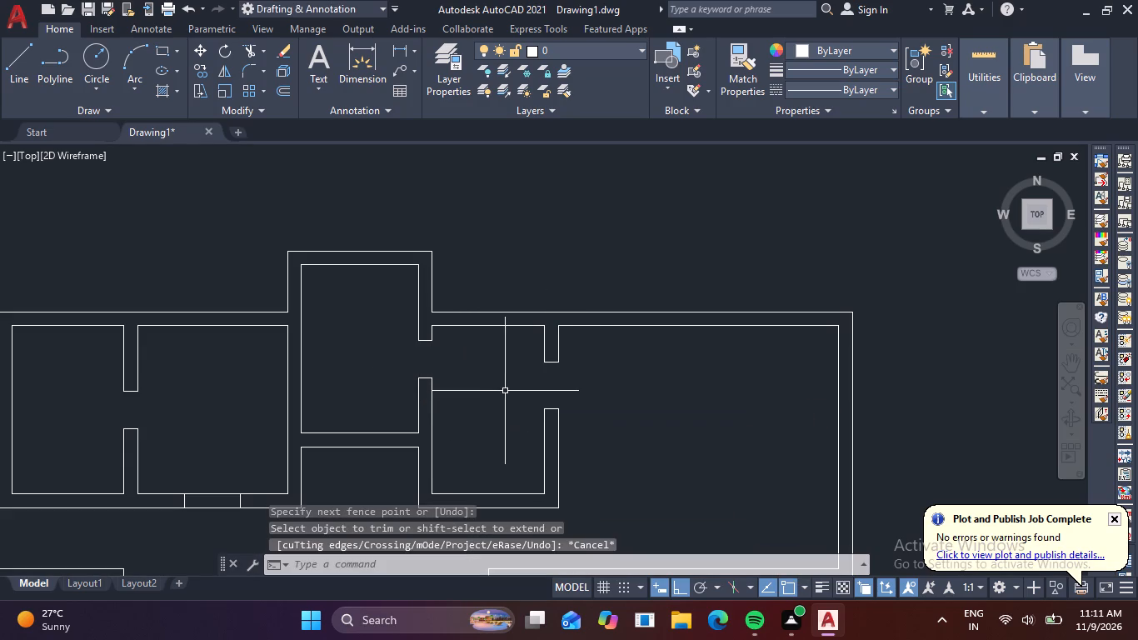
key(Escape)
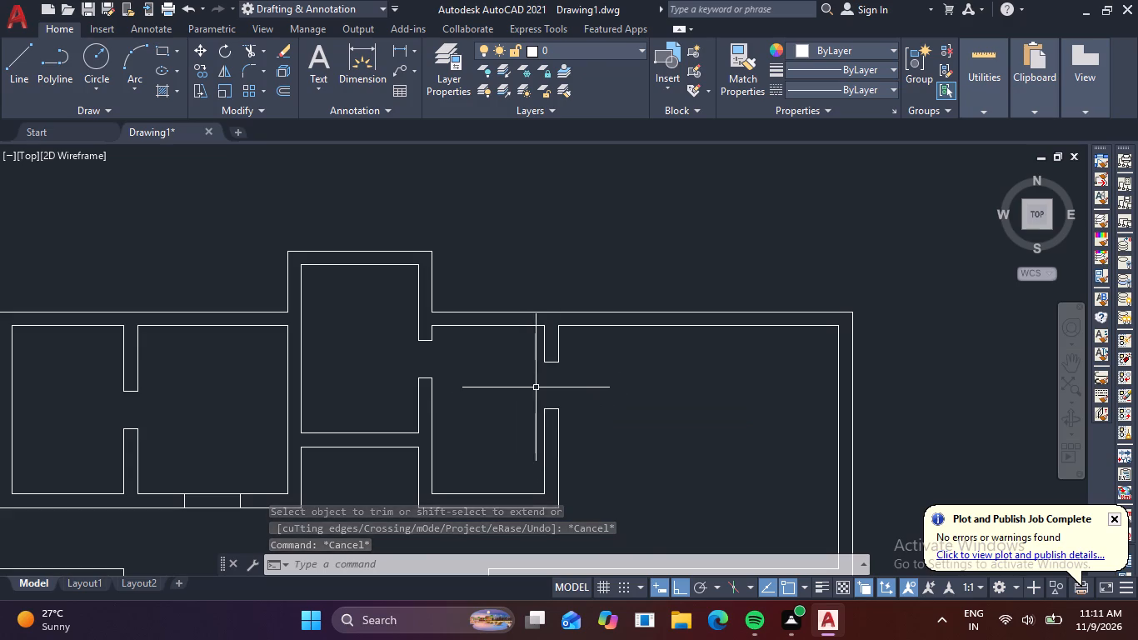
Trim the wall lines at the marked opening in the southwestern room's north wall, beside its northeast corner.
scroll(536, 387, down, 3)
middle_drag(593, 407, 595, 352)
scroll(466, 349, up, 2)
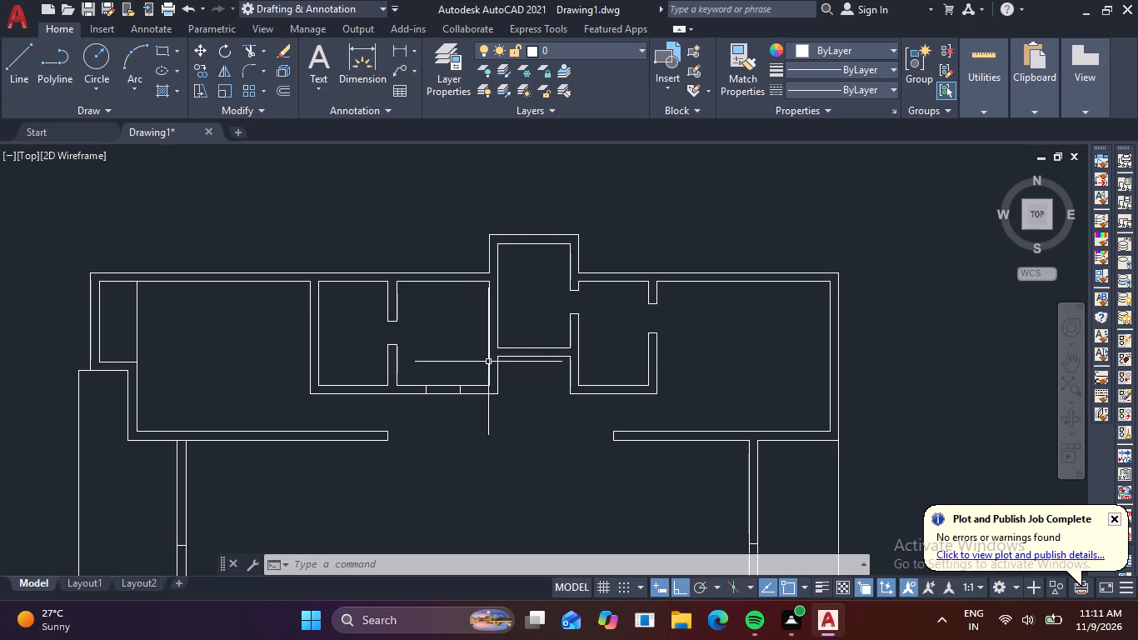
scroll(494, 363, down, 1)
middle_drag(598, 399, 616, 332)
scroll(475, 367, down, 2)
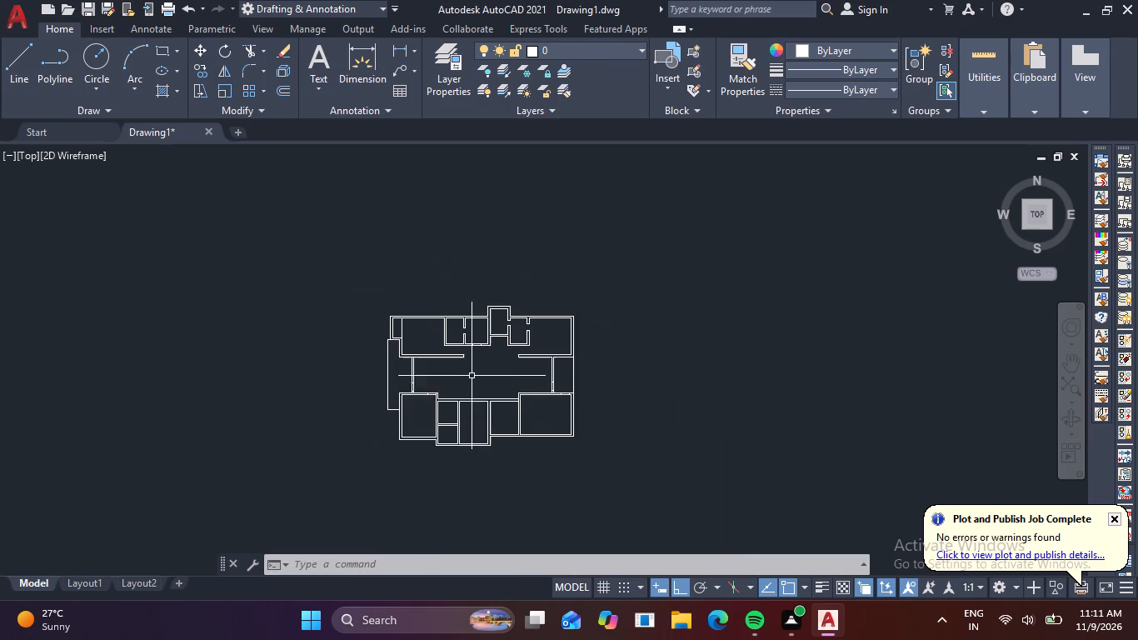
scroll(378, 326, up, 2)
middle_drag(423, 349, 415, 282)
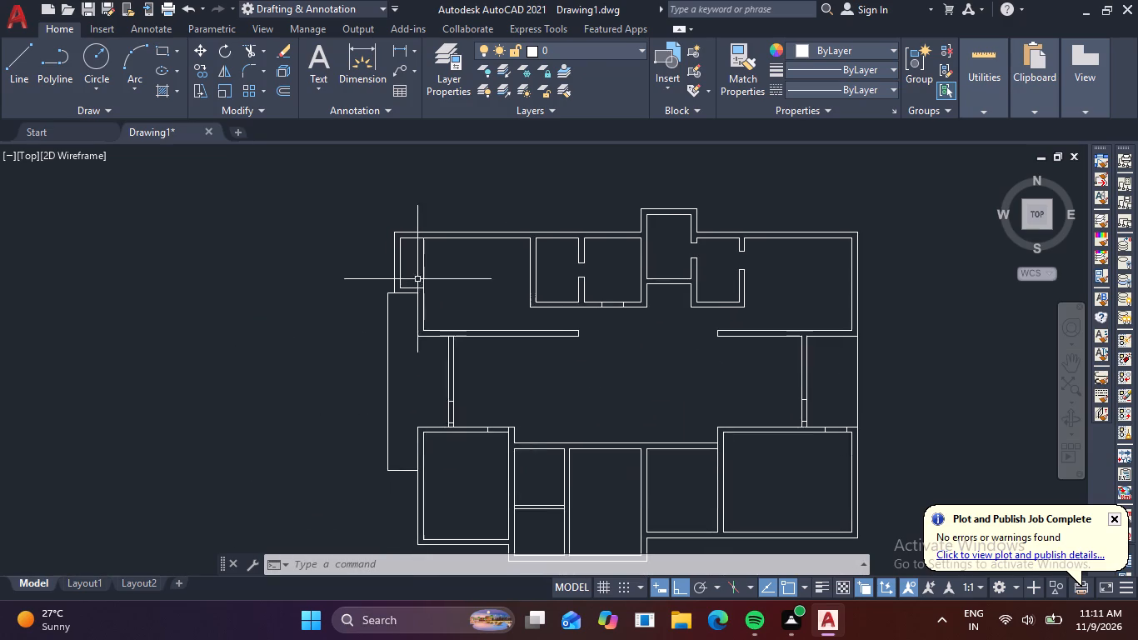
scroll(507, 464, up, 2)
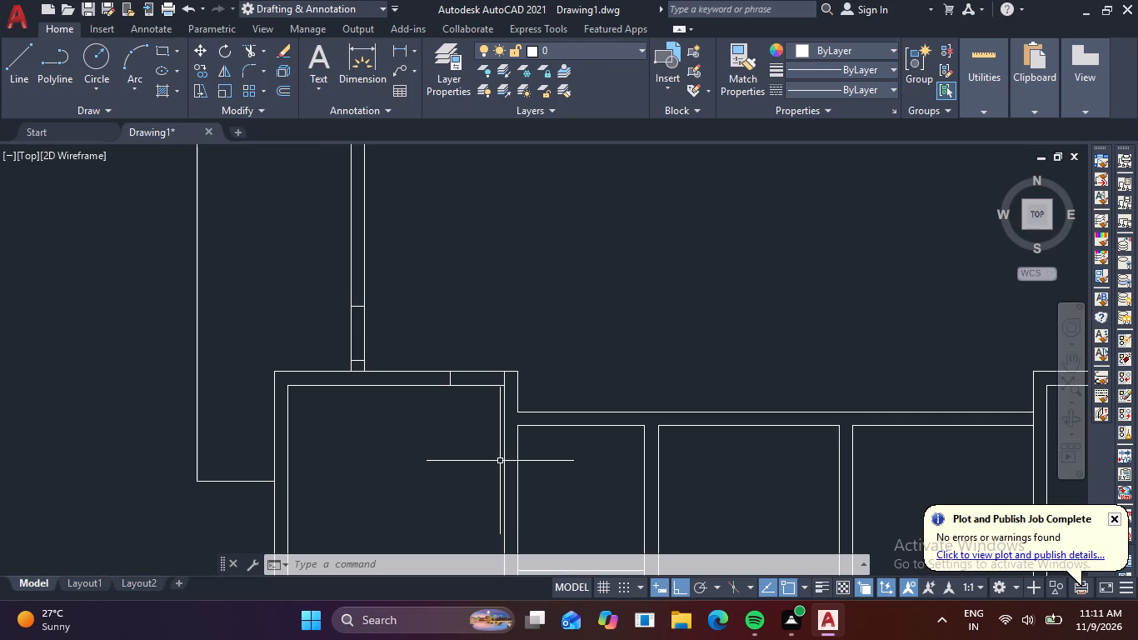
text(tr)
key(space)
drag(478, 343, 482, 426)
Trim the wall lines at the marked openings in the southeastern room's north wall and in the eastern cross wall above it.
scroll(489, 421, down, 3)
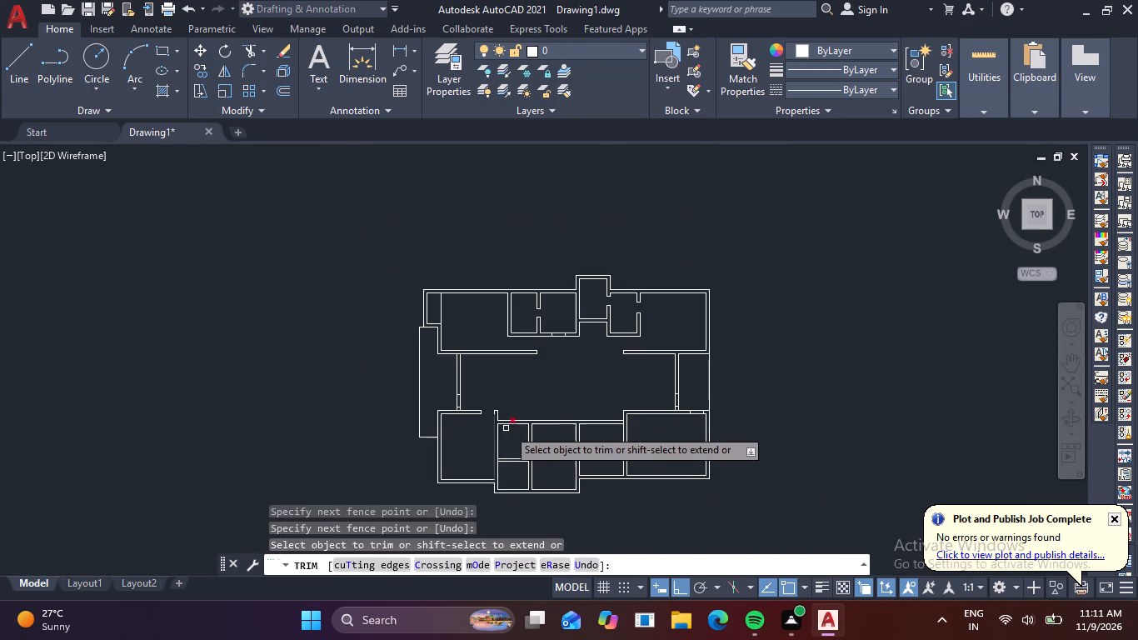
scroll(671, 427, up, 3)
click(729, 347)
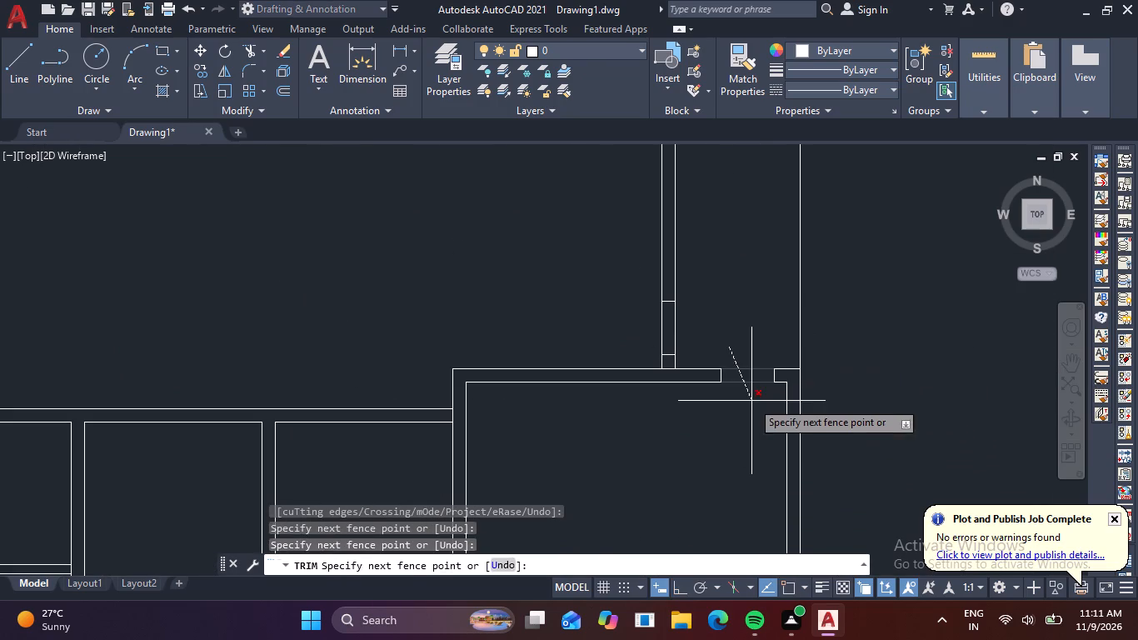
click(751, 401)
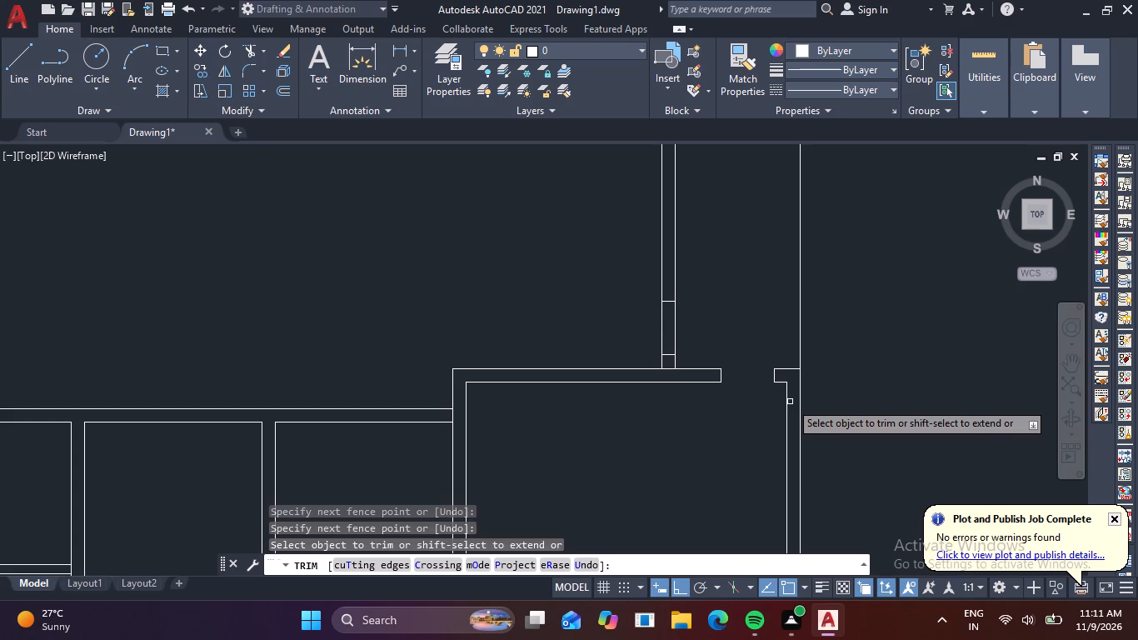
scroll(666, 337, up, 2)
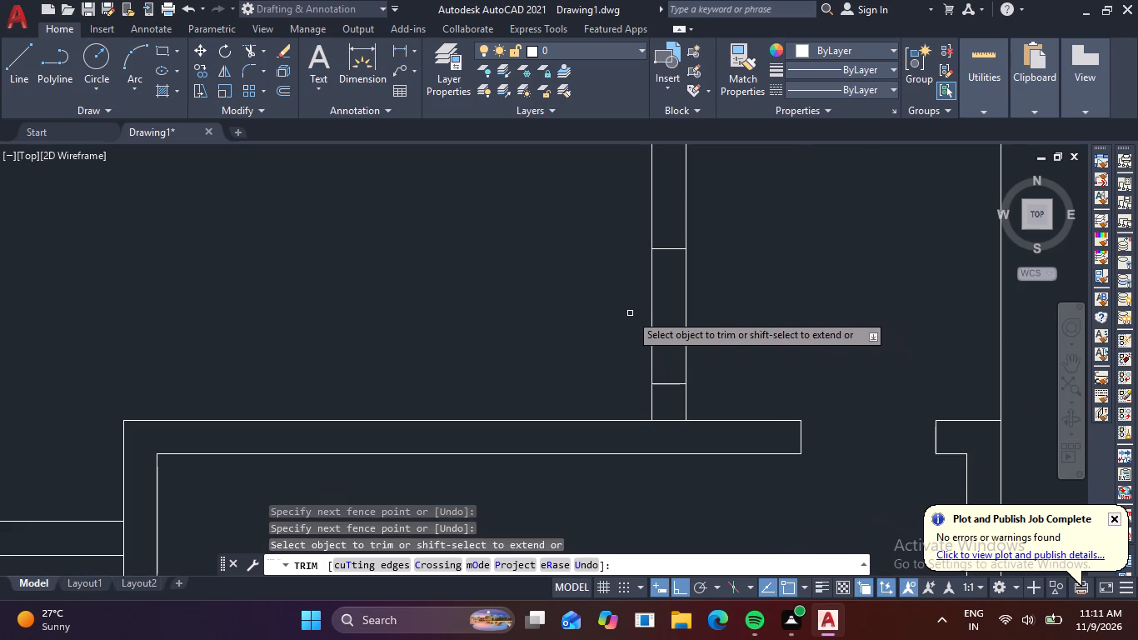
click(628, 312)
click(717, 316)
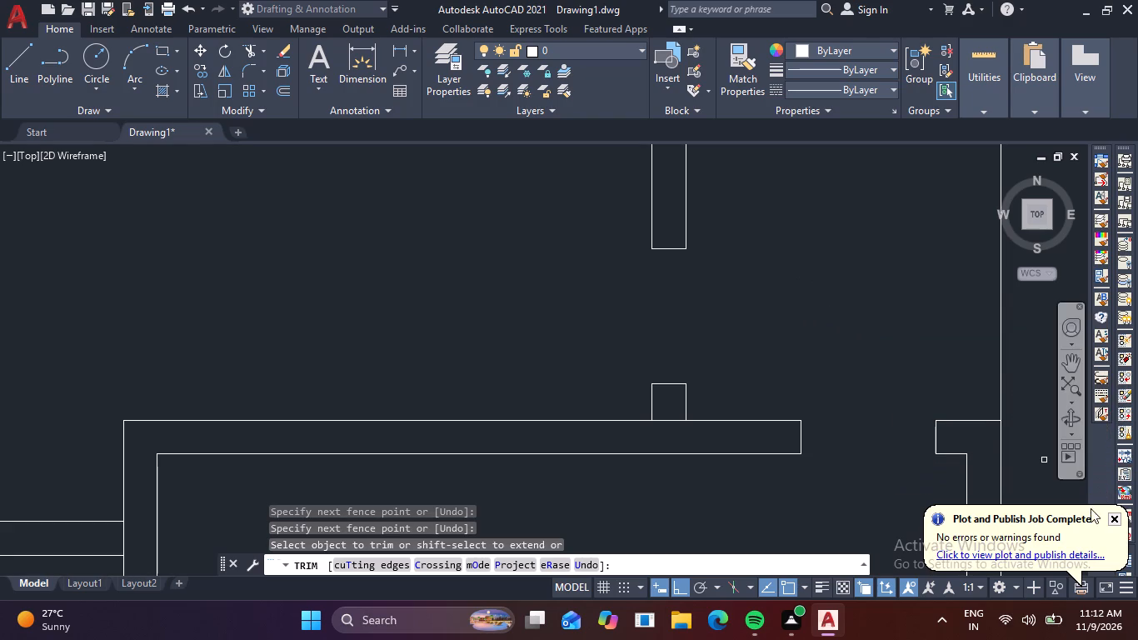
Examine the floor plan's southern, central and northern walls for marked openings that still need trimming.
scroll(726, 402, down, 3)
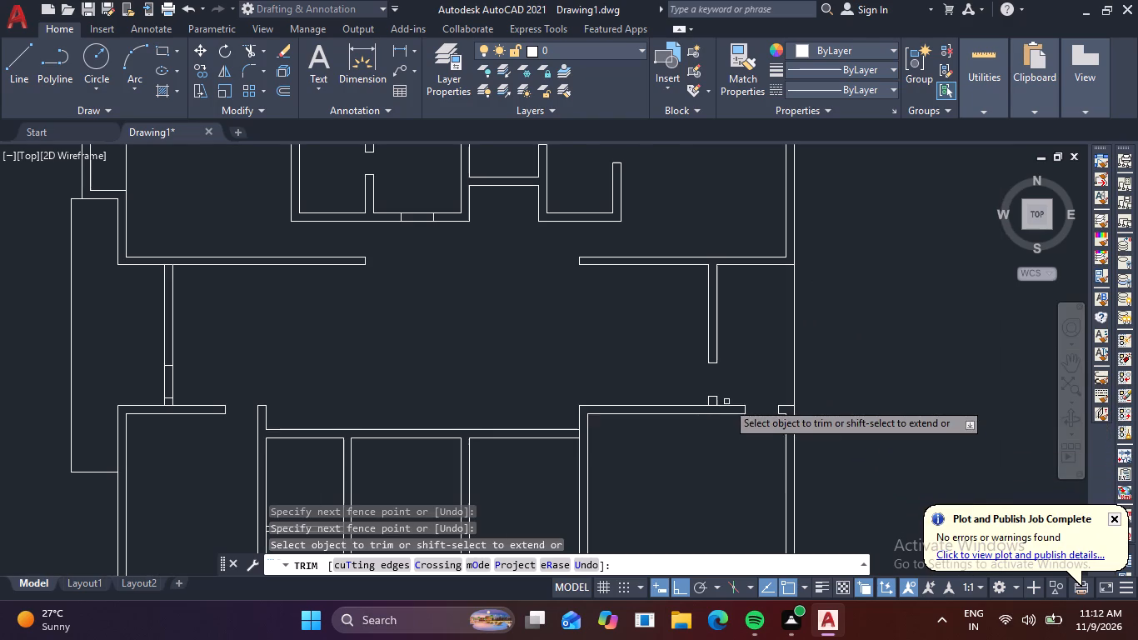
scroll(477, 345, down, 2)
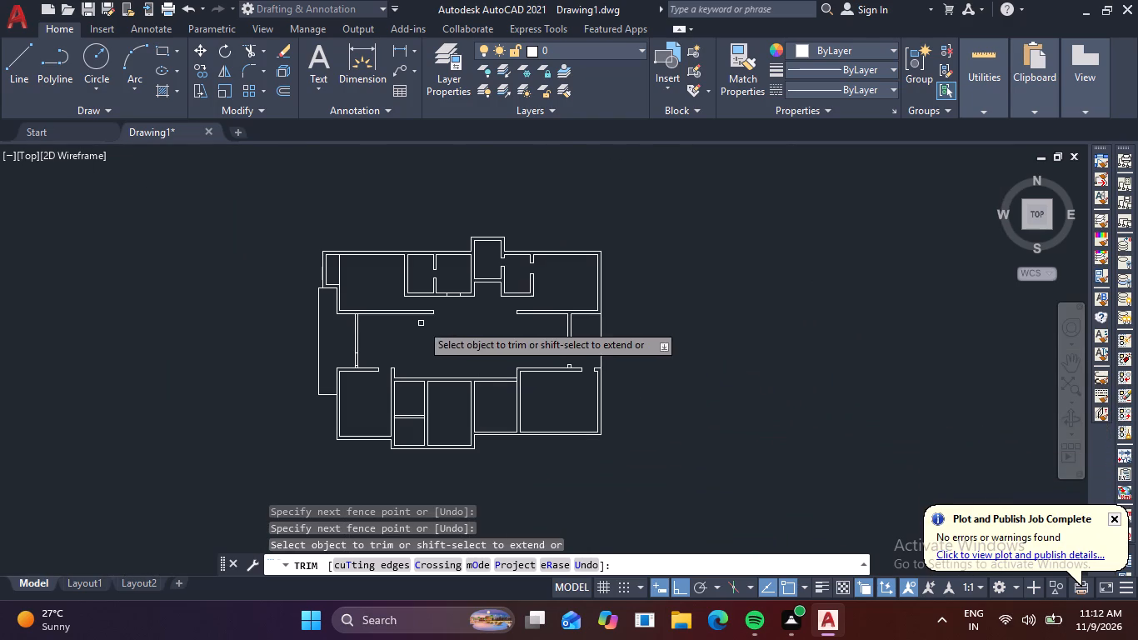
scroll(462, 314, up, 2)
scroll(468, 329, down, 1)
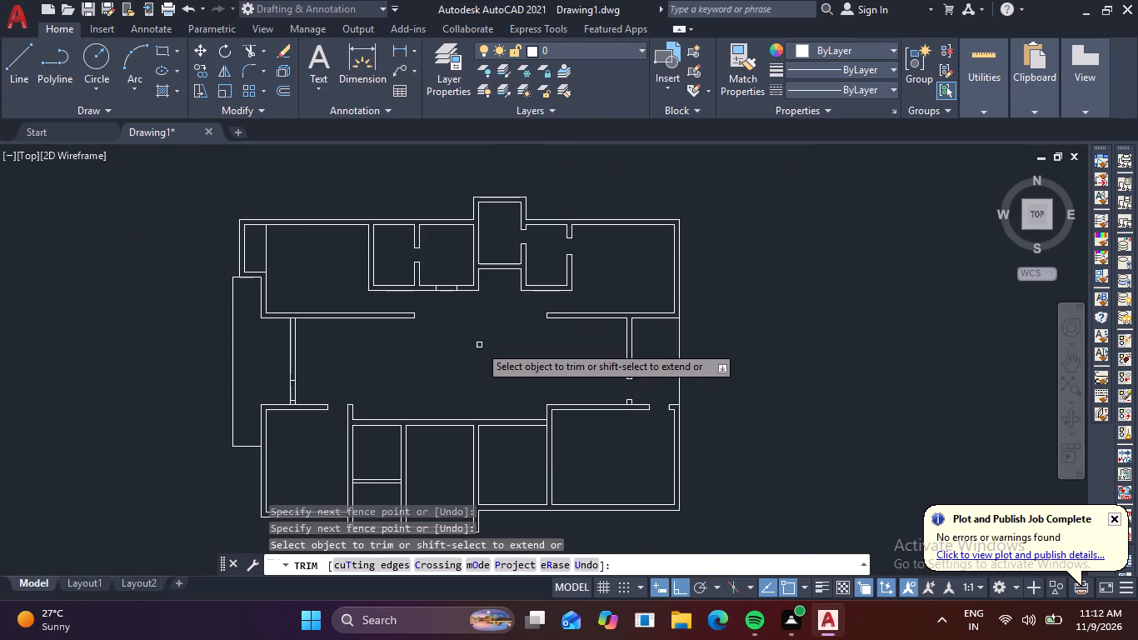
middle_drag(507, 452, 455, 283)
scroll(440, 362, up, 1)
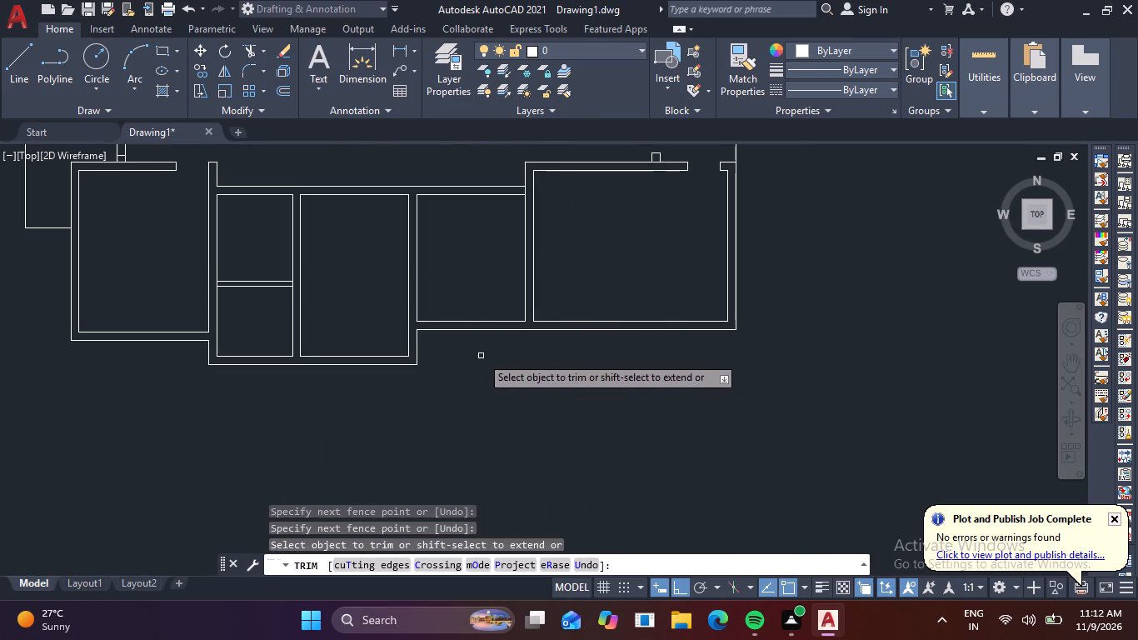
middle_drag(502, 365, 571, 473)
middle_drag(394, 371, 417, 522)
scroll(417, 522, up, 1)
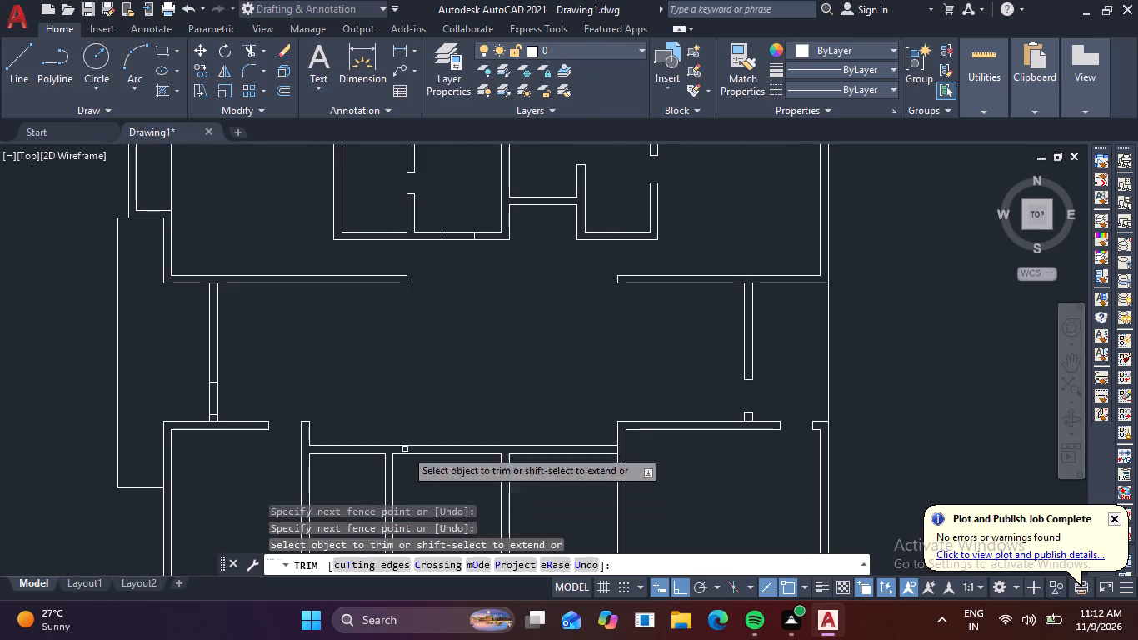
middle_drag(432, 325, 452, 532)
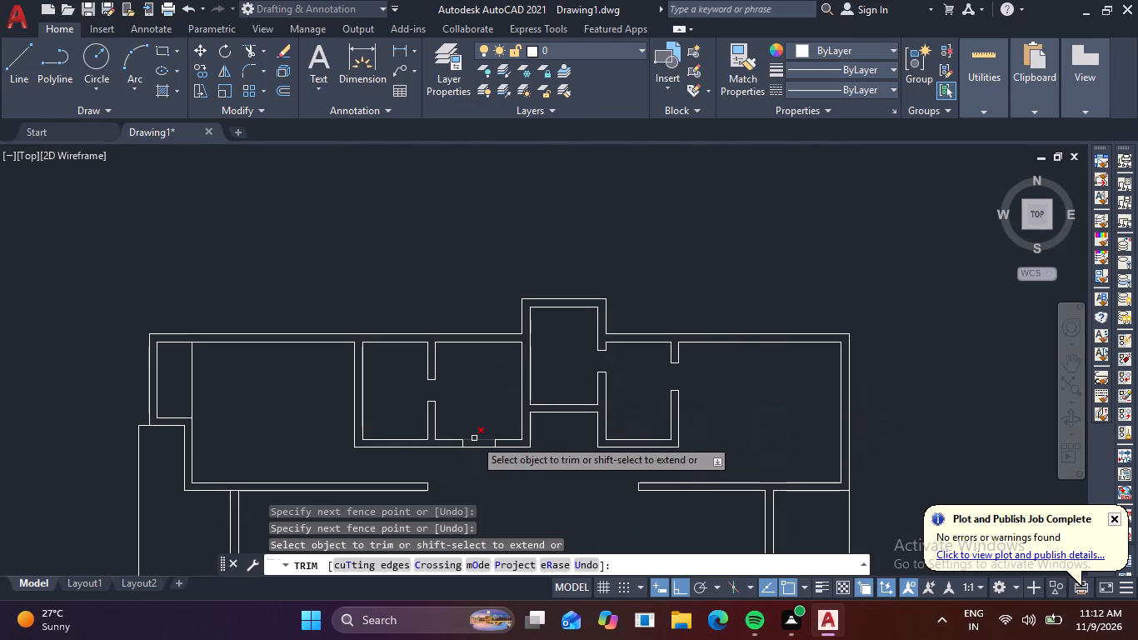
scroll(477, 438, up, 1)
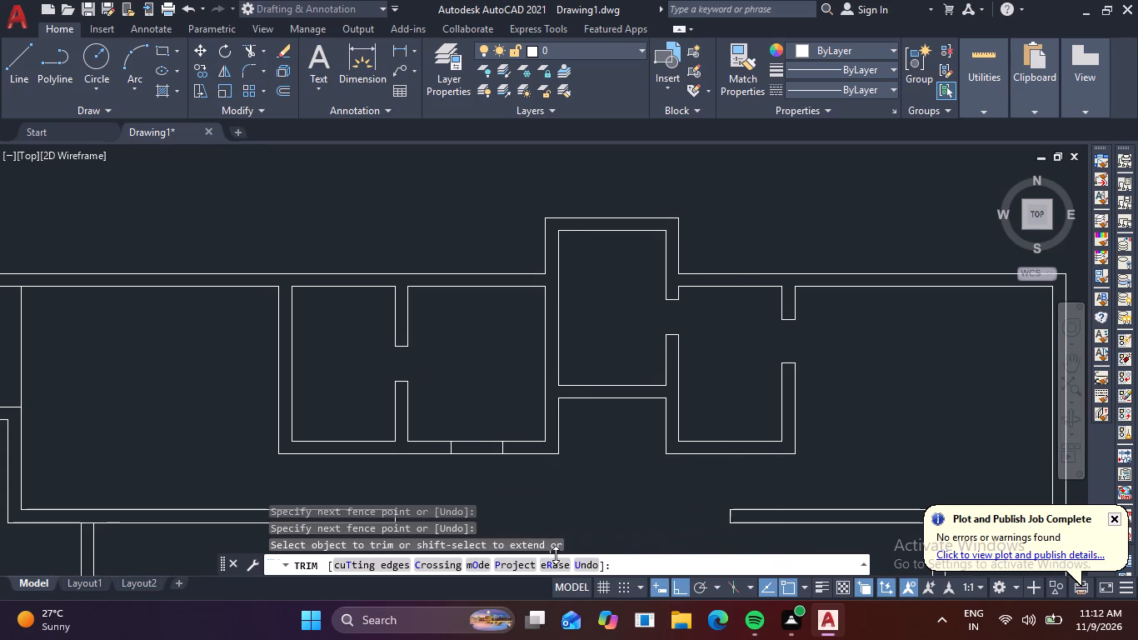
End trimming and review the whole floor plan's wall openings, from the northern rooms to the eastern cross wall and southeastern room.
key(Escape)
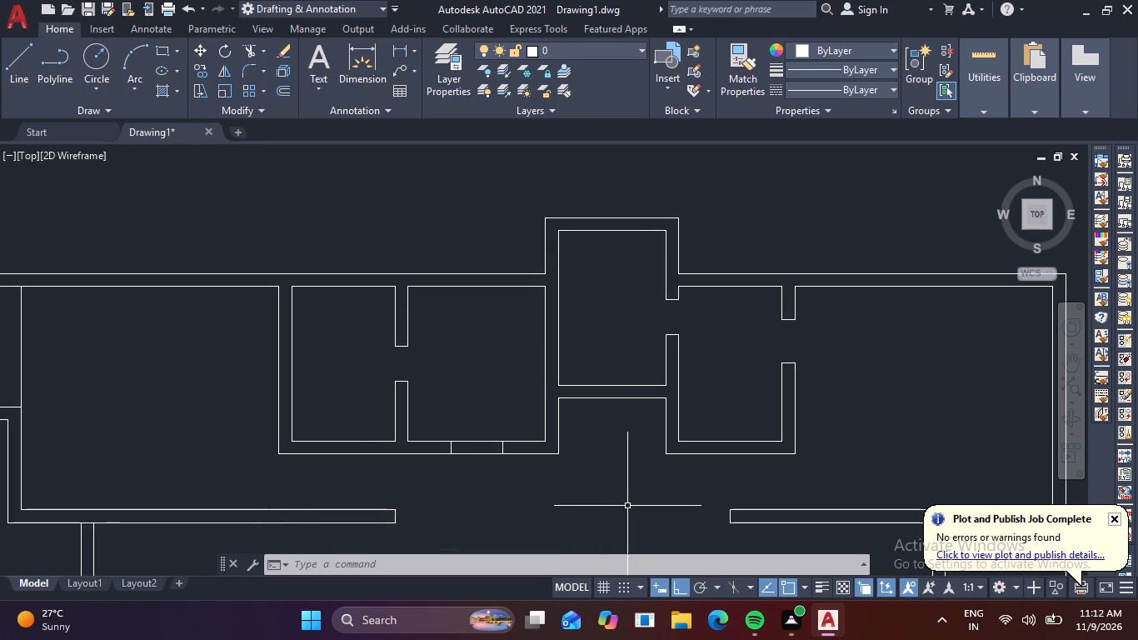
key(Right)
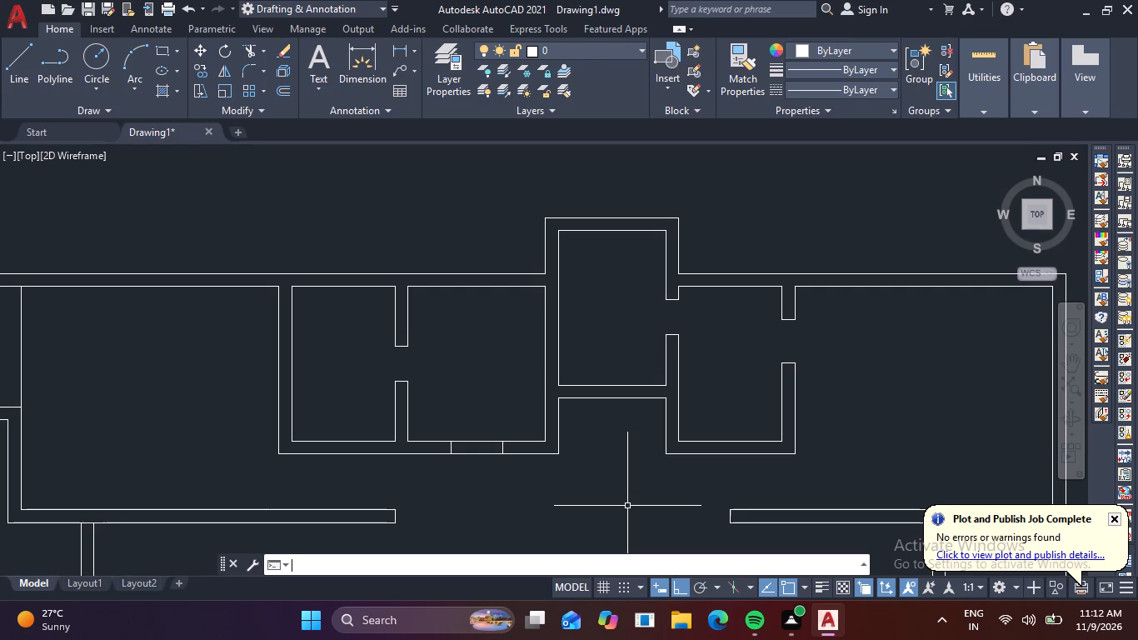
key(Escape)
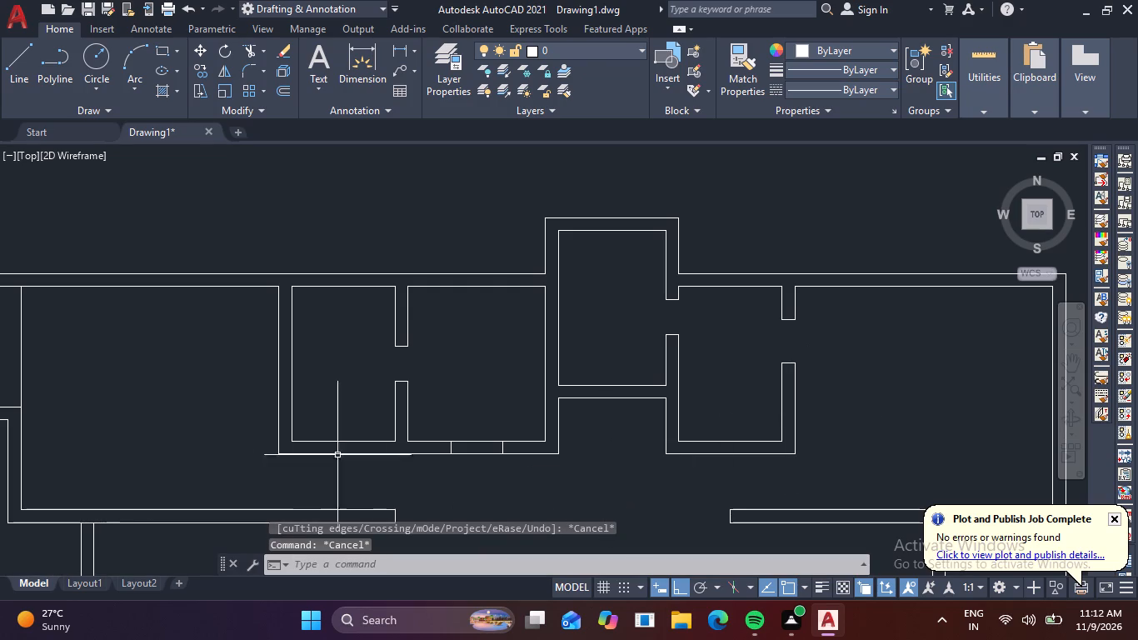
middle_drag(402, 460, 300, 117)
scroll(399, 447, down, 1)
scroll(304, 335, up, 2)
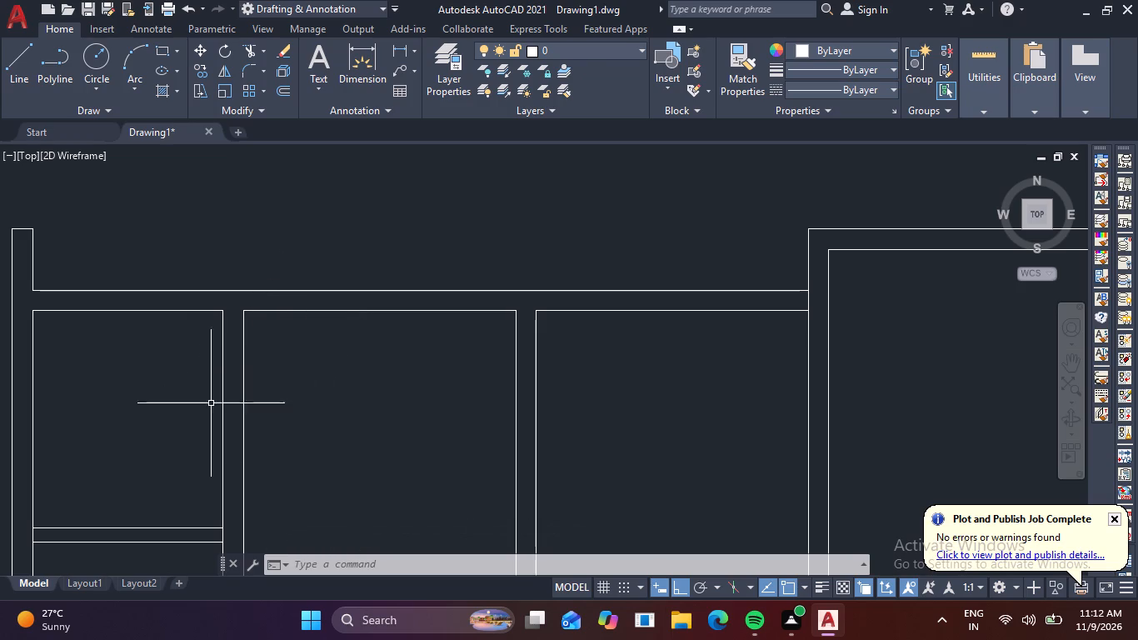
key(Escape)
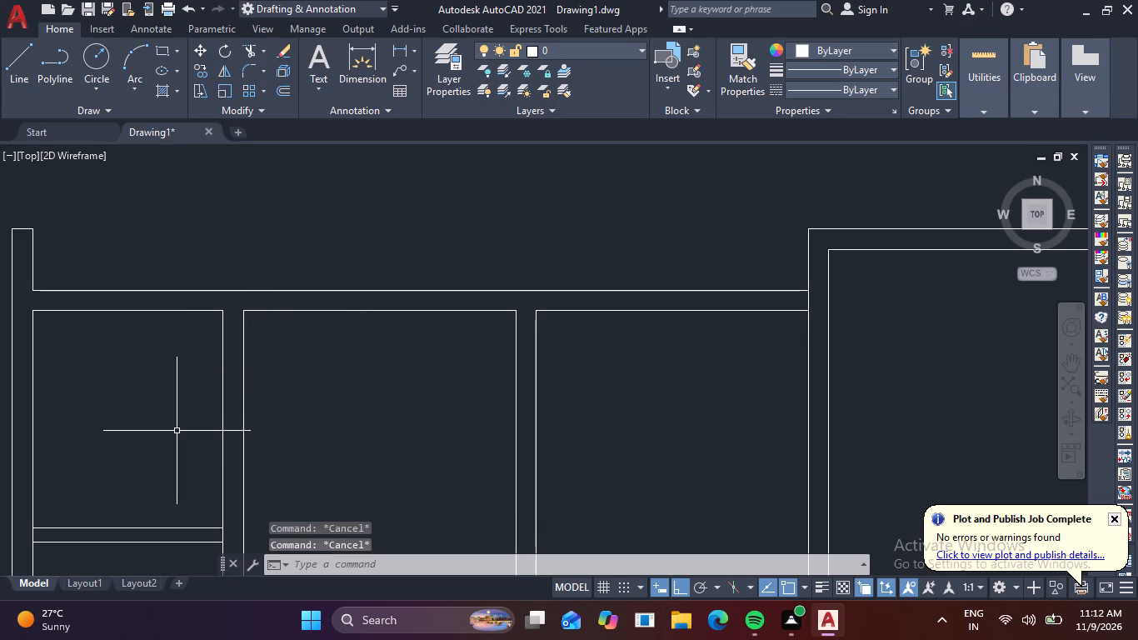
scroll(496, 329, down, 5)
scroll(489, 276, up, 2)
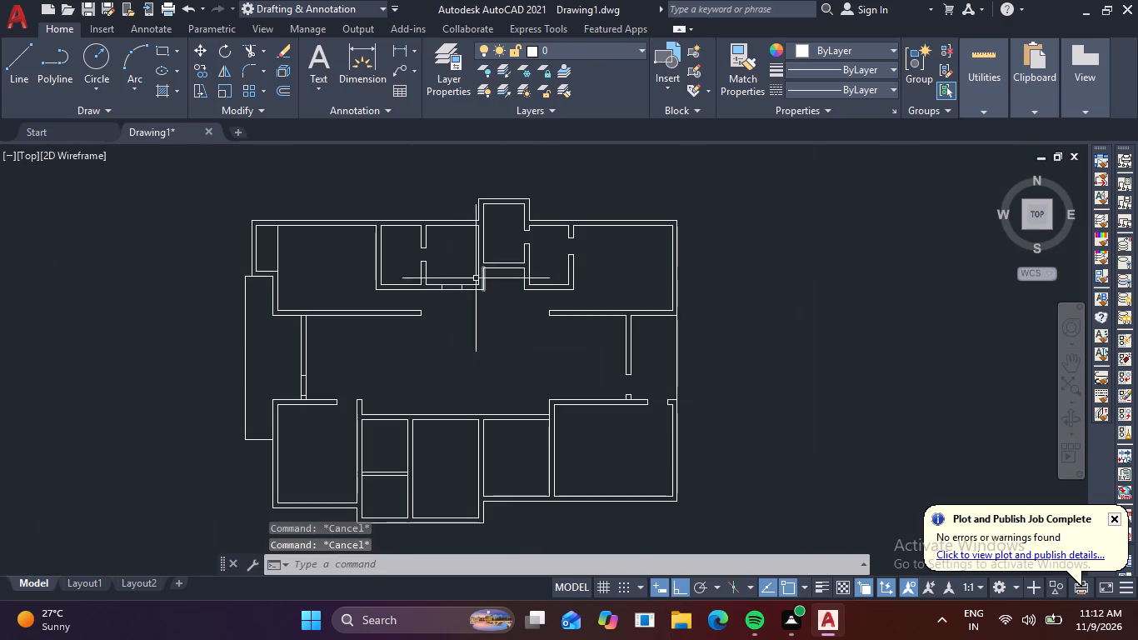
scroll(466, 302, down, 2)
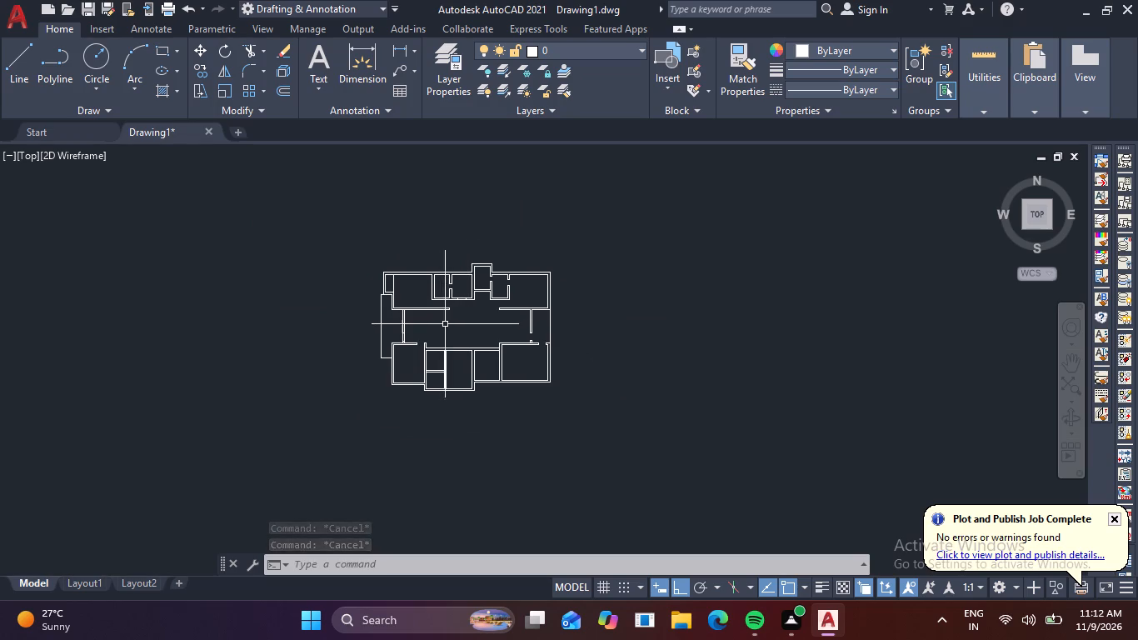
scroll(427, 296, up, 2)
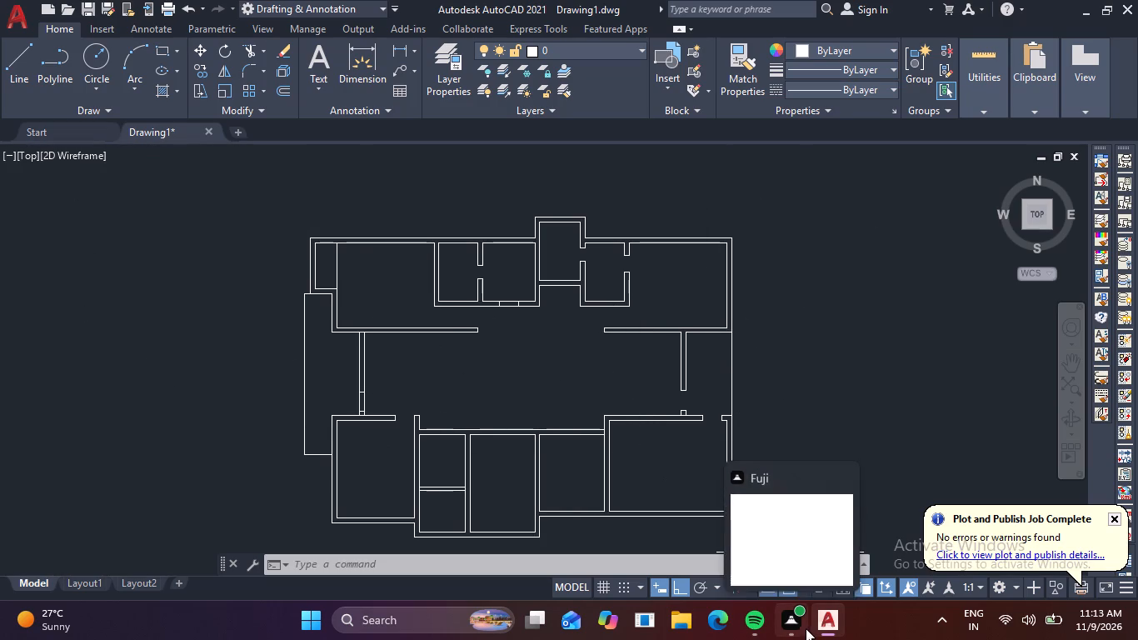
scroll(446, 296, down, 1)
middle_drag(403, 338, 303, 287)
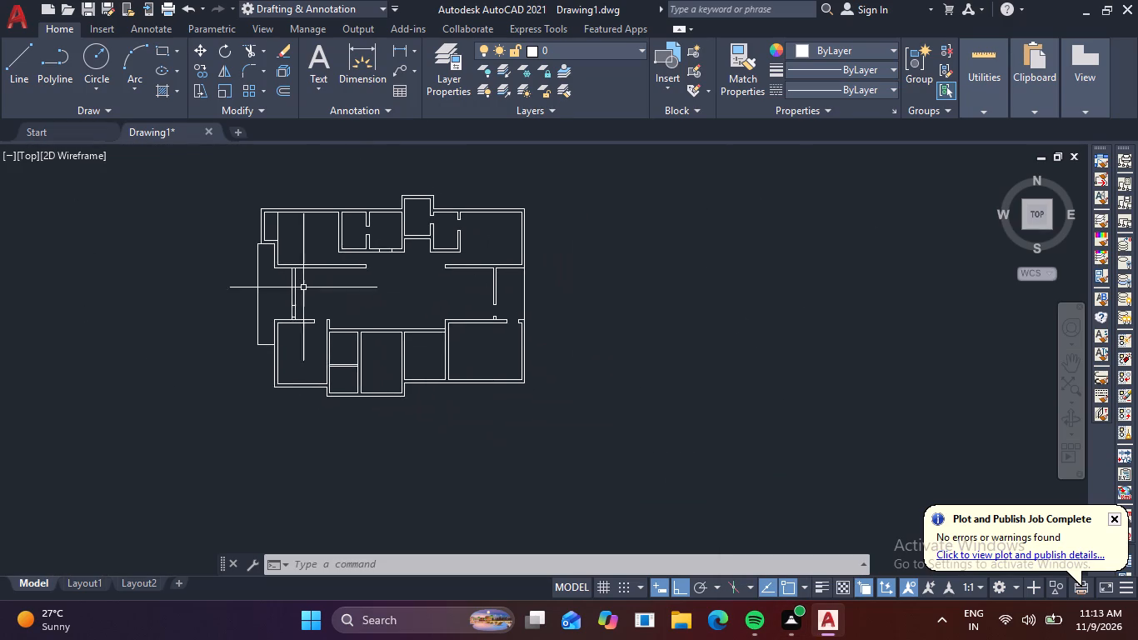
scroll(411, 238, up, 2)
scroll(338, 205, down, 1)
middle_drag(339, 217, 351, 302)
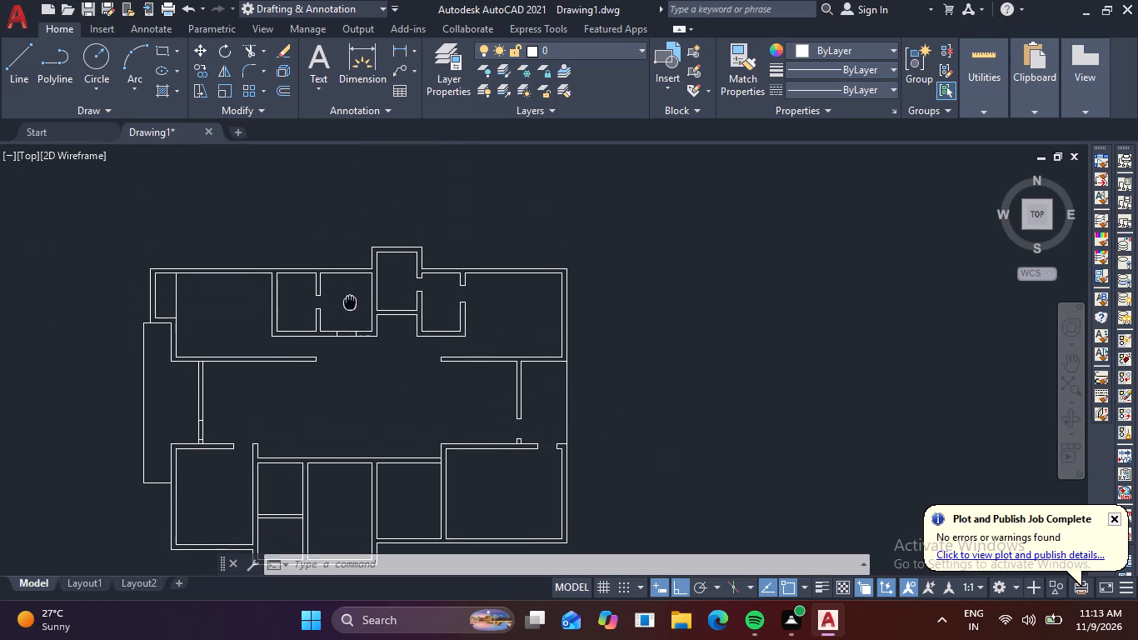
middle_drag(351, 302, 352, 303)
scroll(357, 302, down, 1)
middle_drag(395, 326, 402, 267)
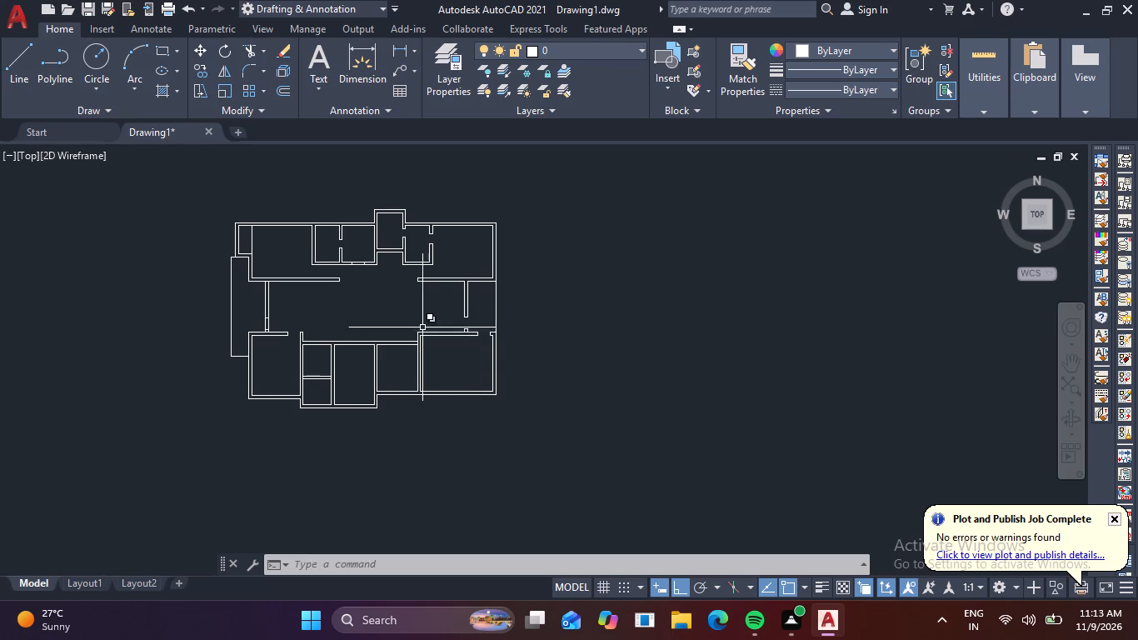
scroll(462, 305, up, 3)
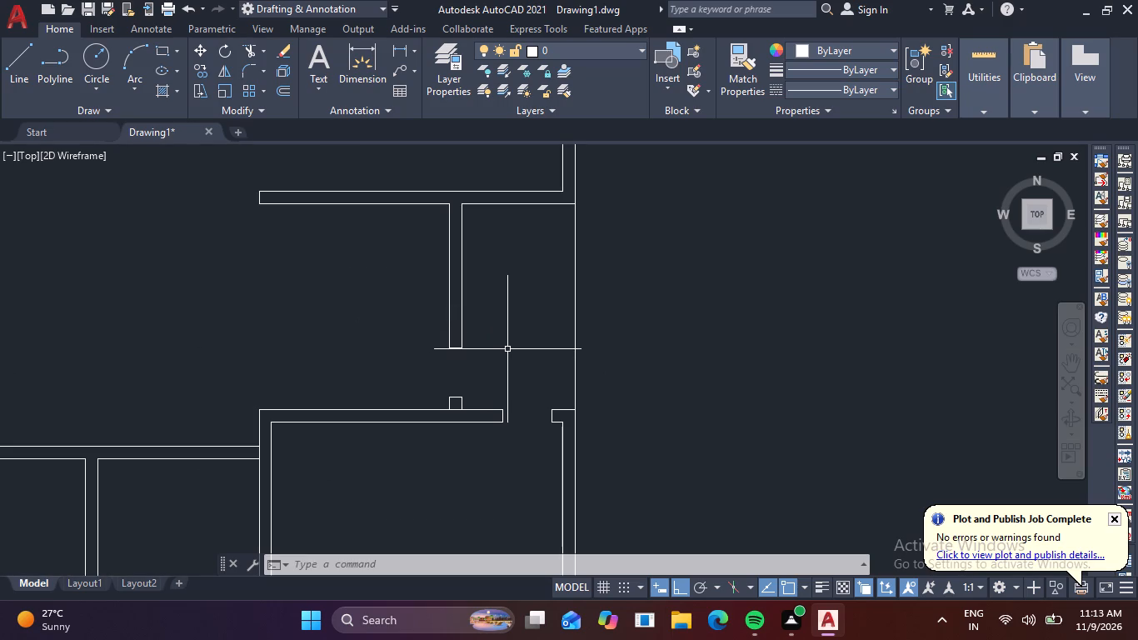
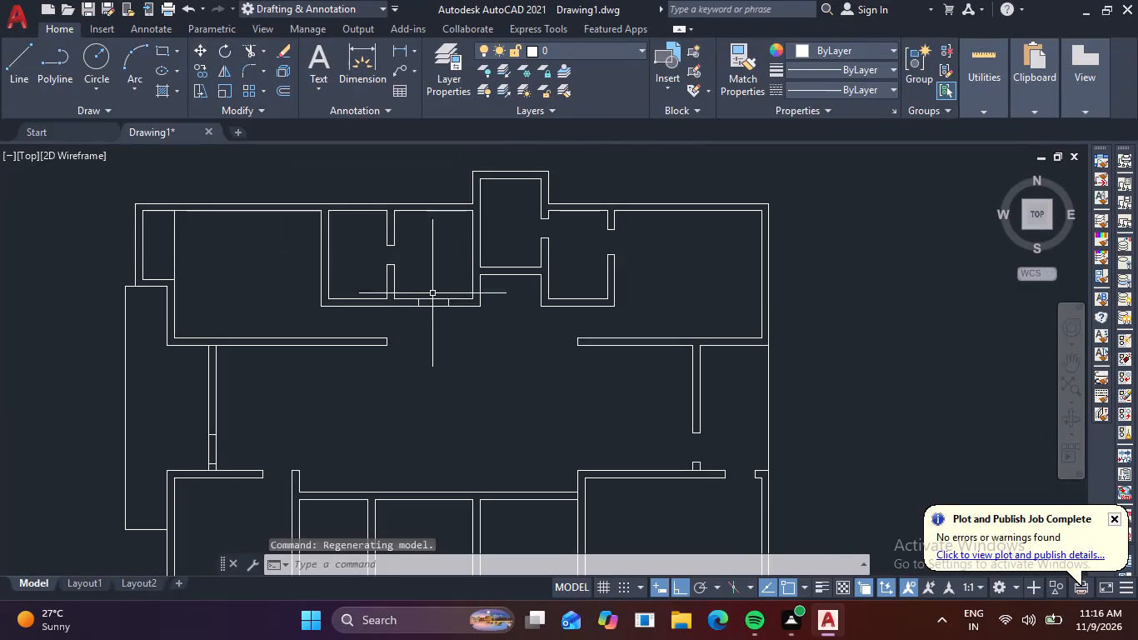
Examine the floor plan's northern, central, southern and eastern walls for places that still need openings.
middle_drag(437, 317, 463, 237)
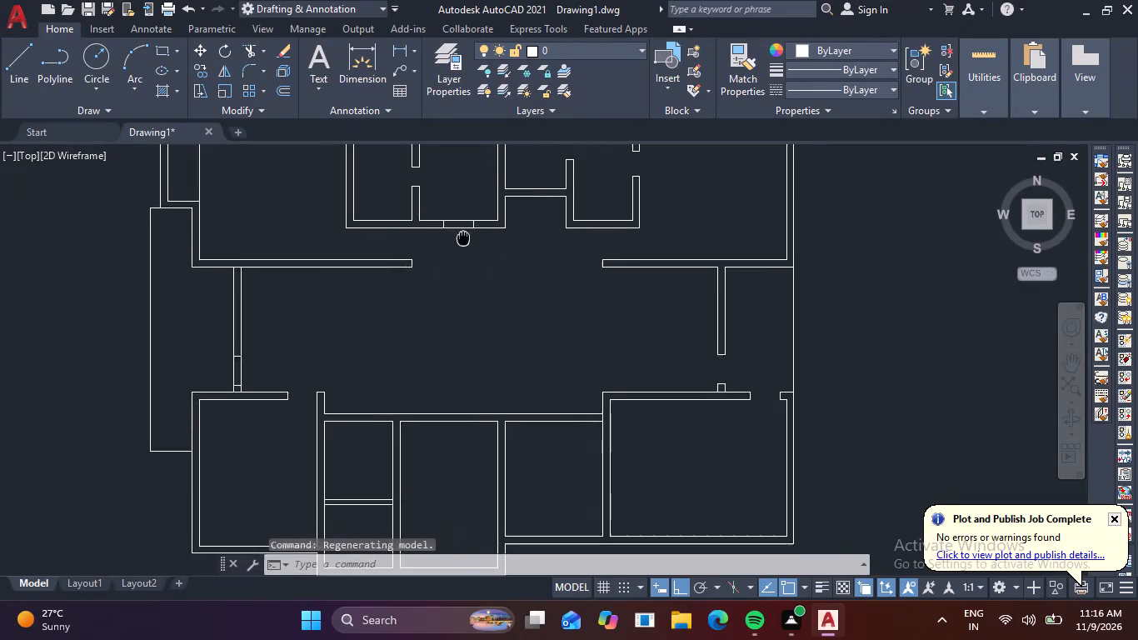
middle_drag(463, 237, 496, 203)
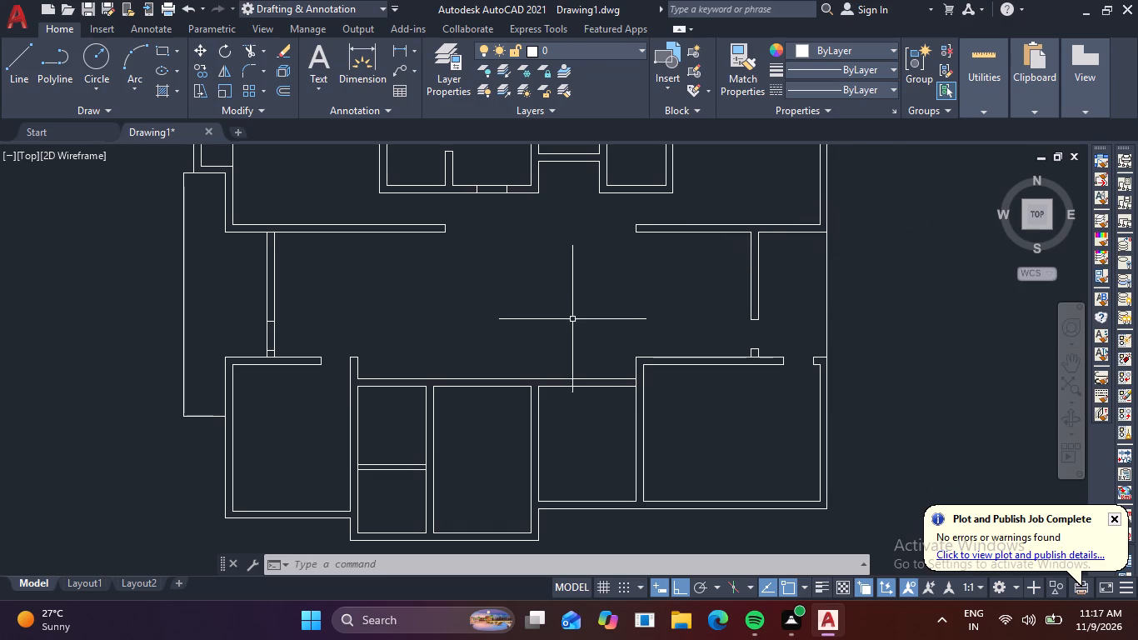
middle_drag(581, 348, 397, 367)
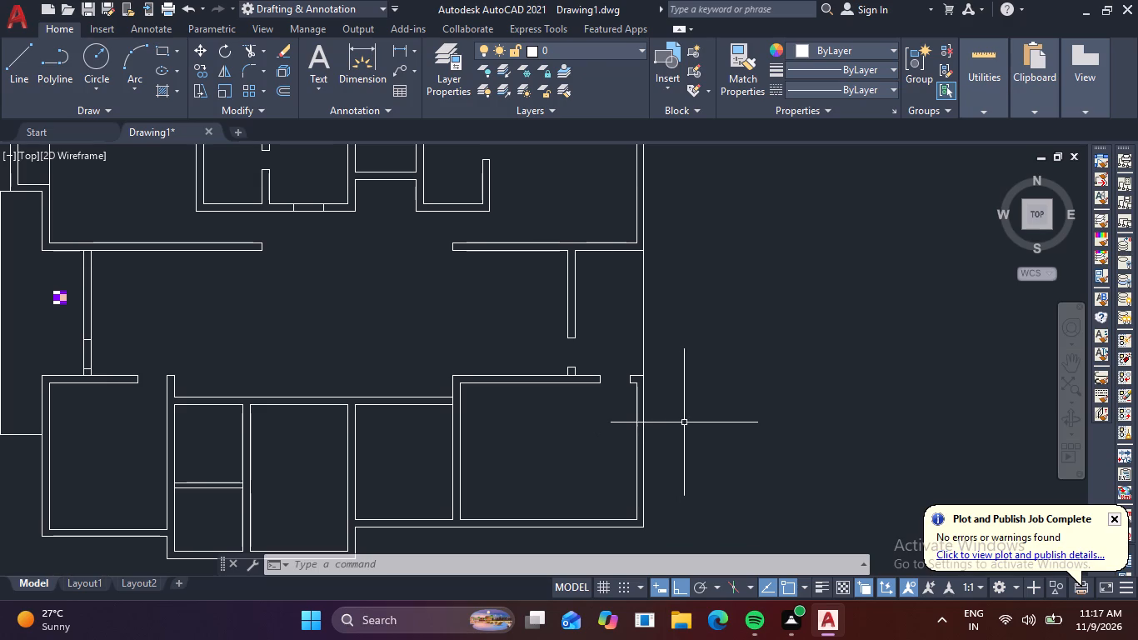
scroll(518, 347, down, 1)
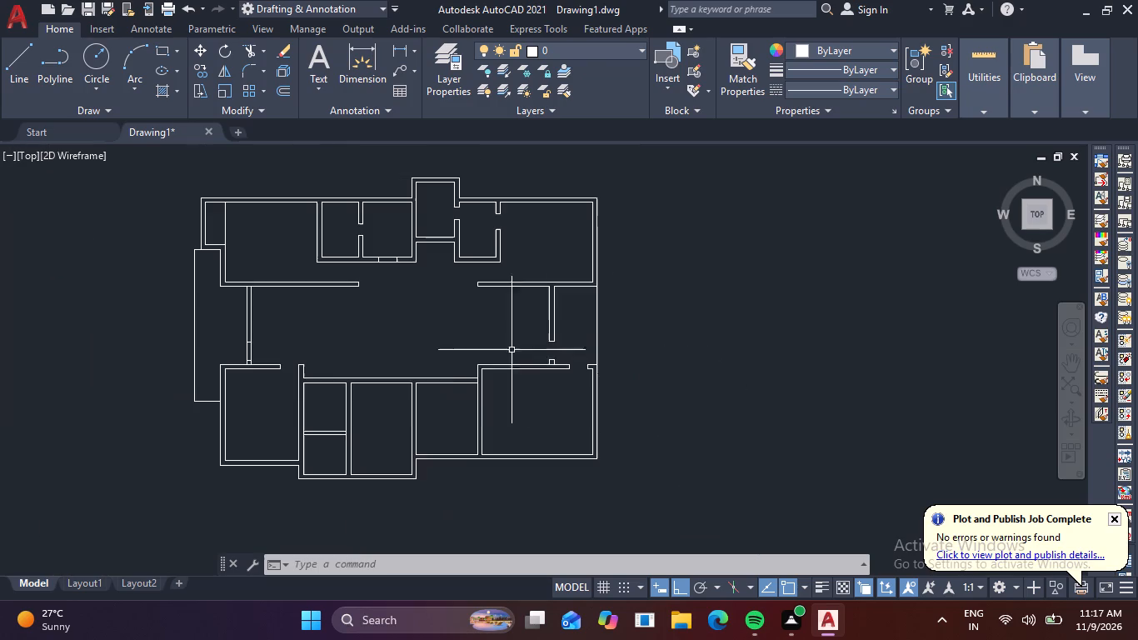
scroll(304, 345, up, 2)
scroll(591, 337, up, 2)
scroll(591, 337, down, 3)
middle_drag(662, 337, 152, 425)
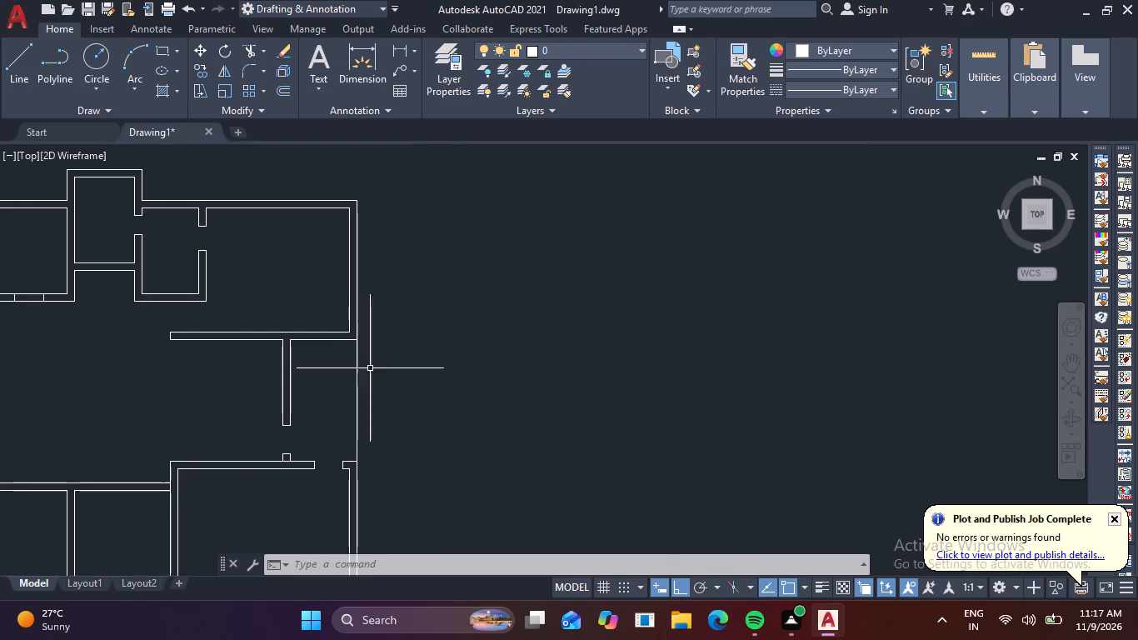
Draw a line across the northeastern room's east wall at its southeast inner corner and offset it 3' north.
scroll(344, 348, up, 4)
middle_drag(402, 342, 383, 442)
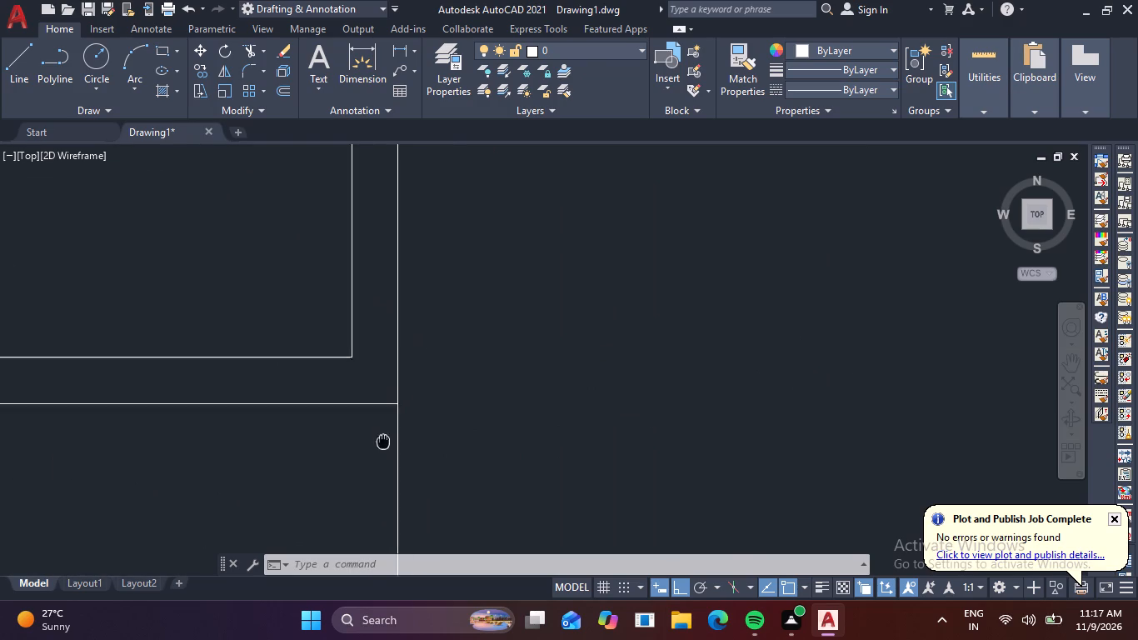
middle_drag(383, 442, 382, 449)
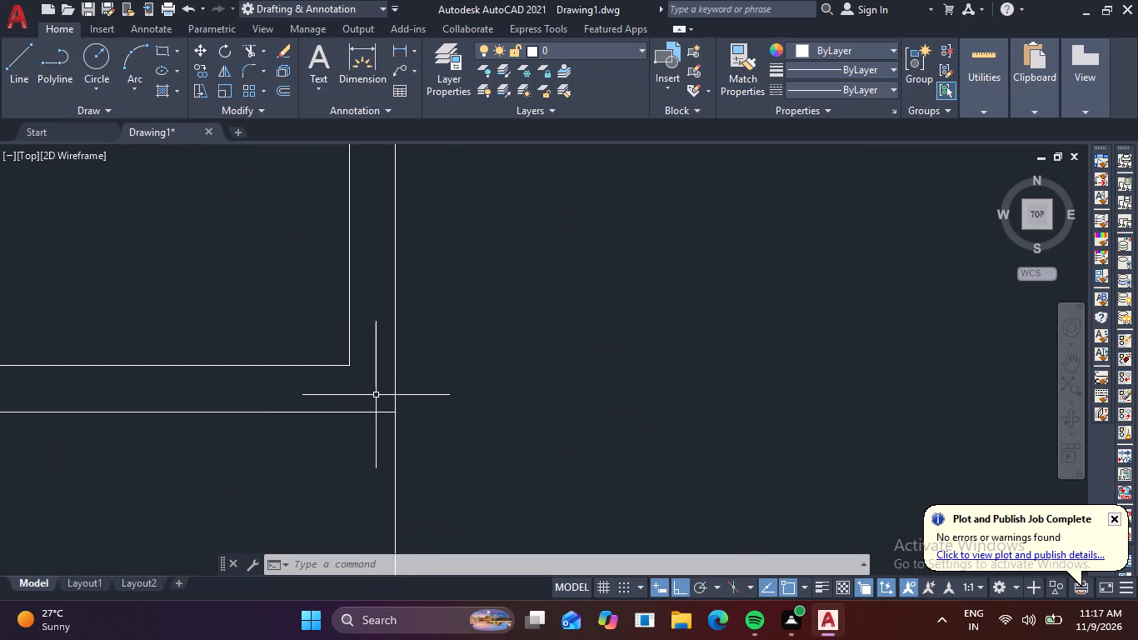
text(l)
key(space)
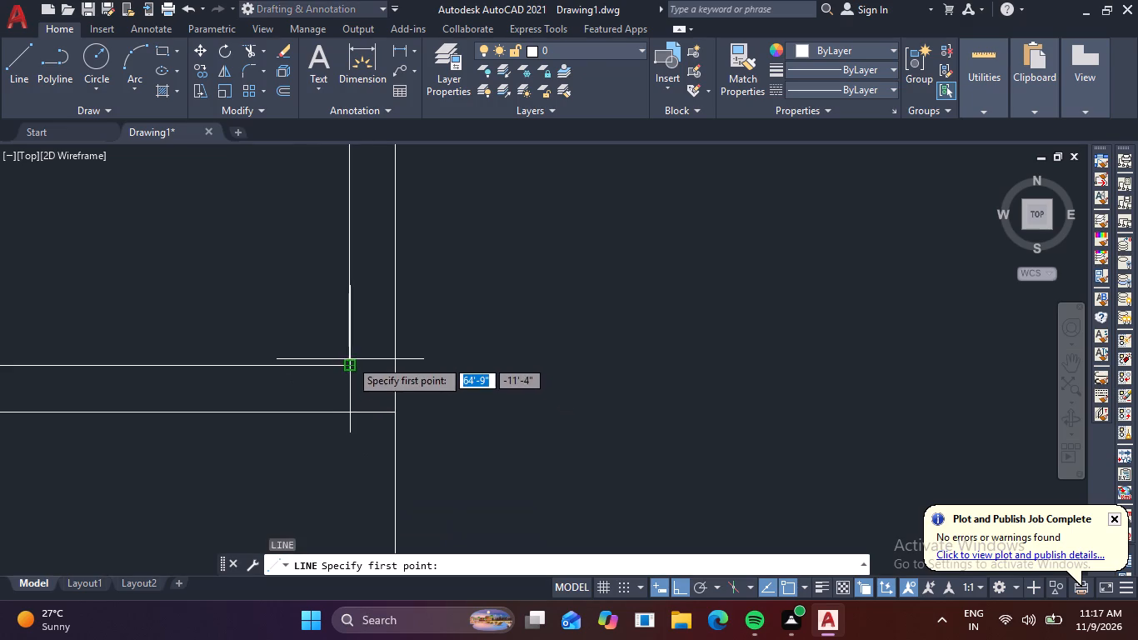
click(344, 365)
click(394, 363)
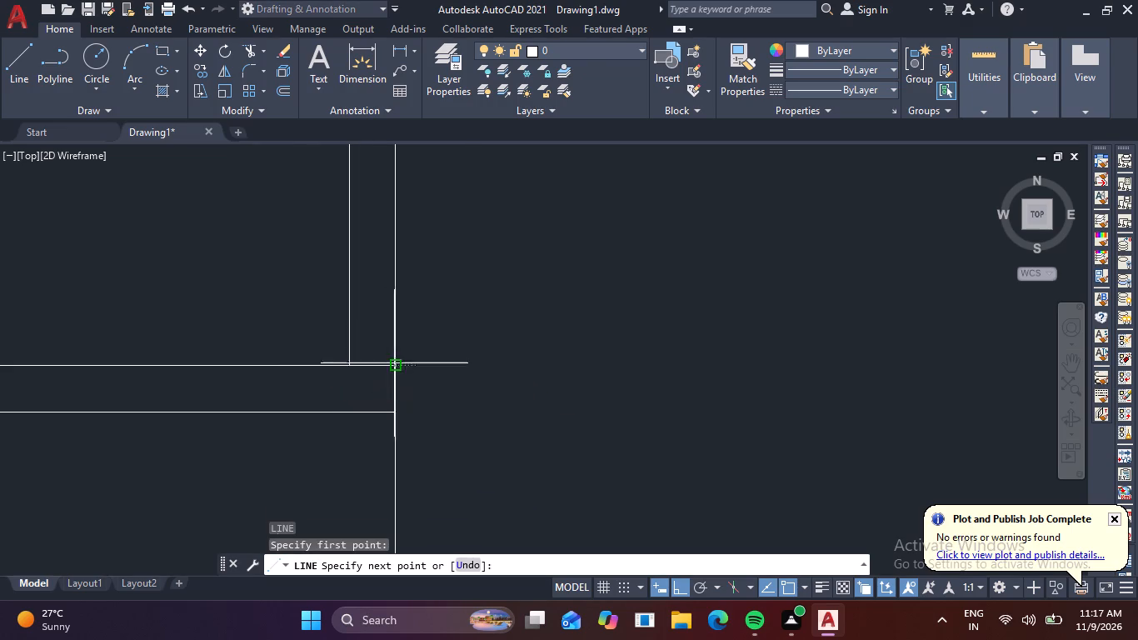
key(space)
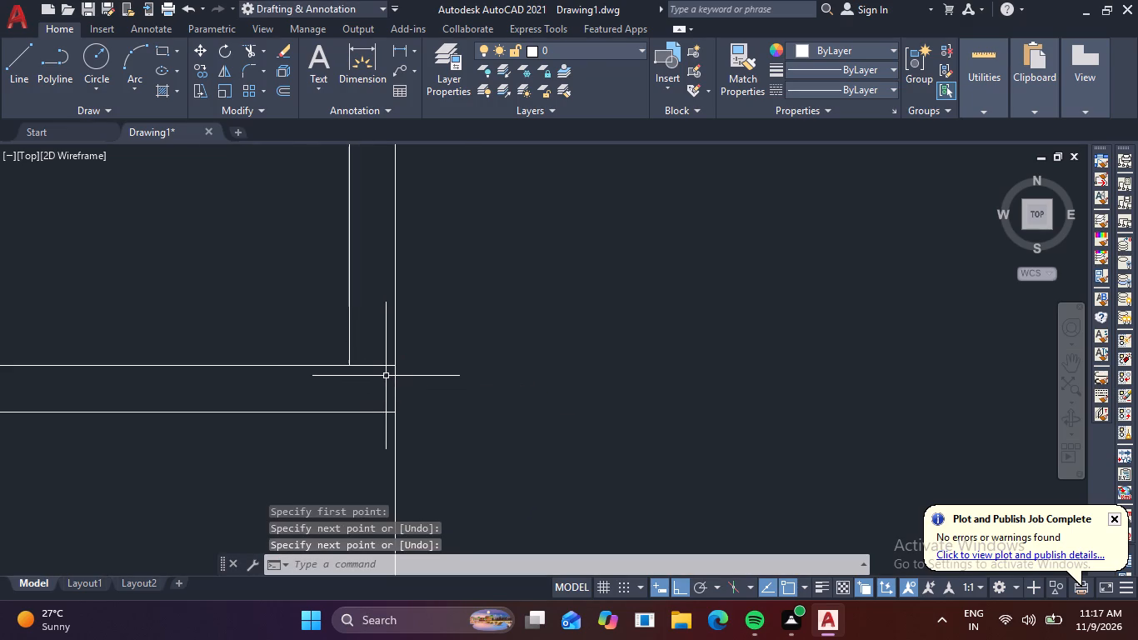
text(o)
key(space)
key(3)
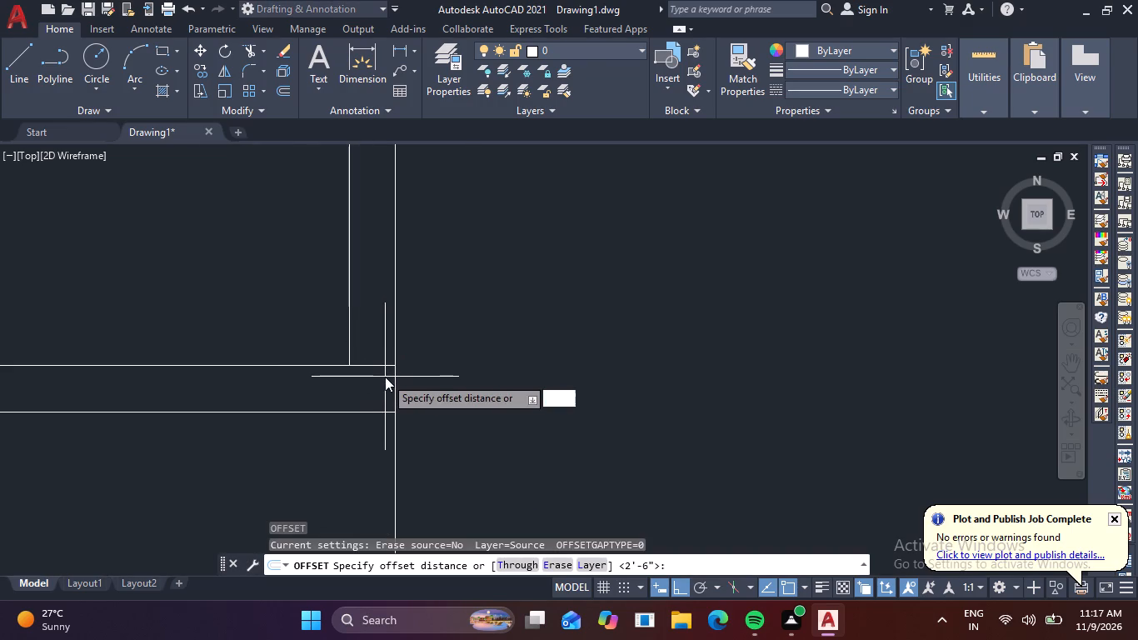
key(apostrophe)
key(space)
click(376, 367)
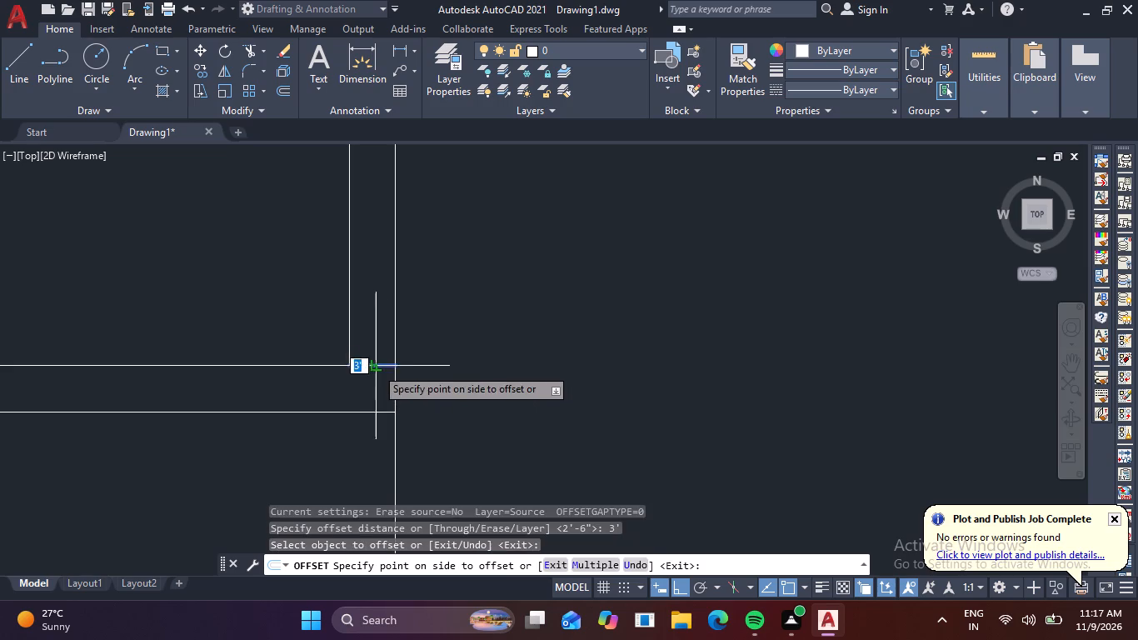
click(366, 294)
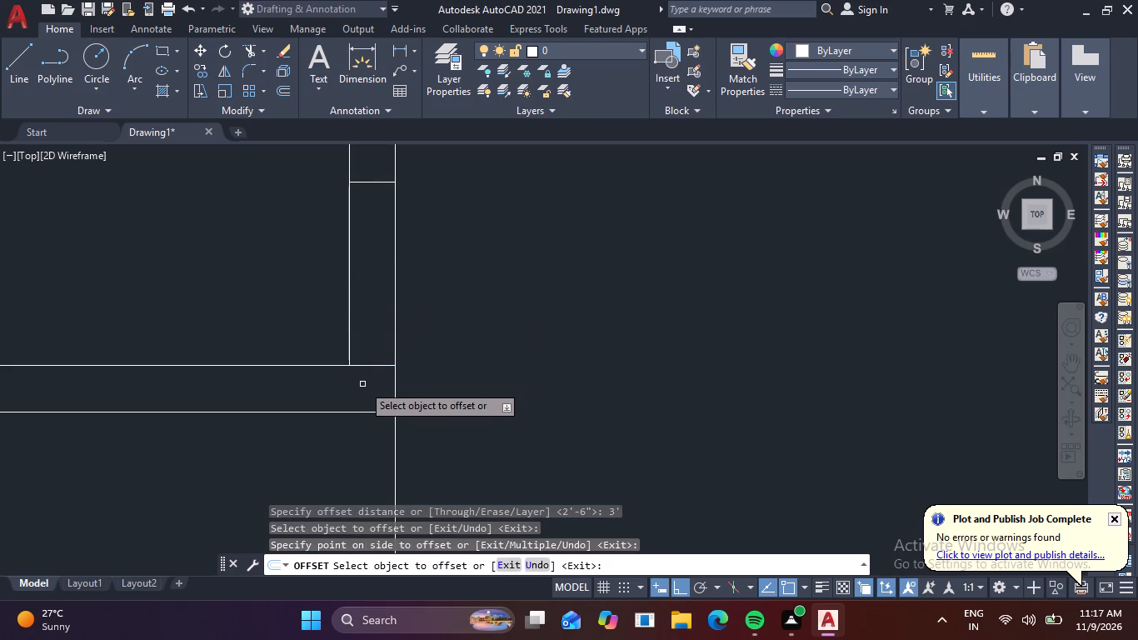
key(Escape)
Draw a line across the northeastern room's south wall at the same inner corner and offset it 3' west.
key(l)
key(space)
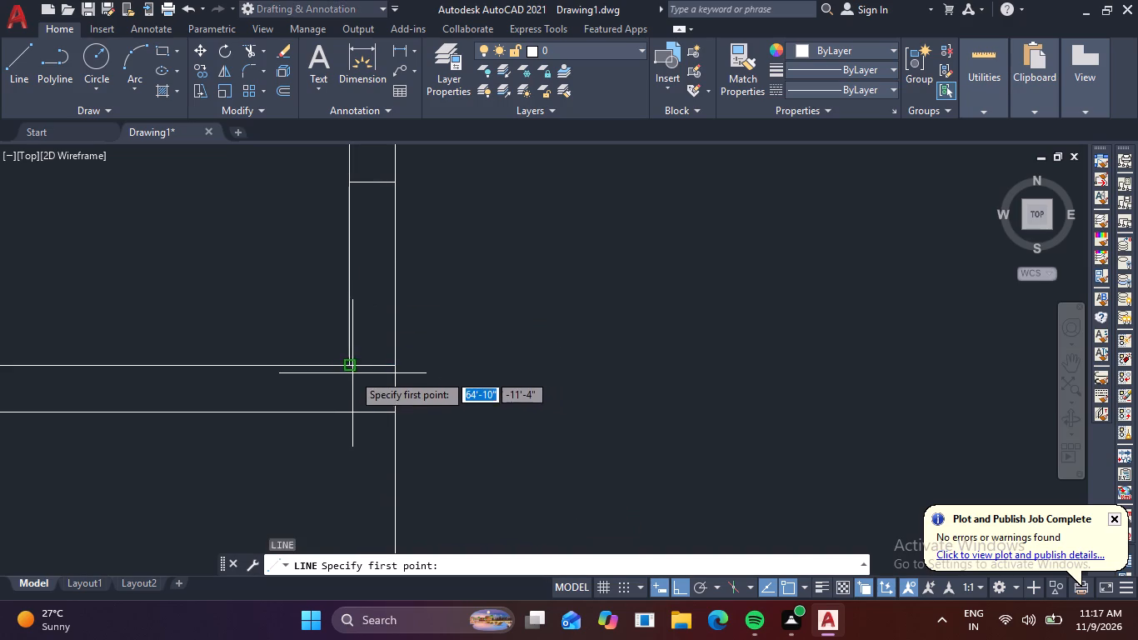
click(348, 367)
click(350, 412)
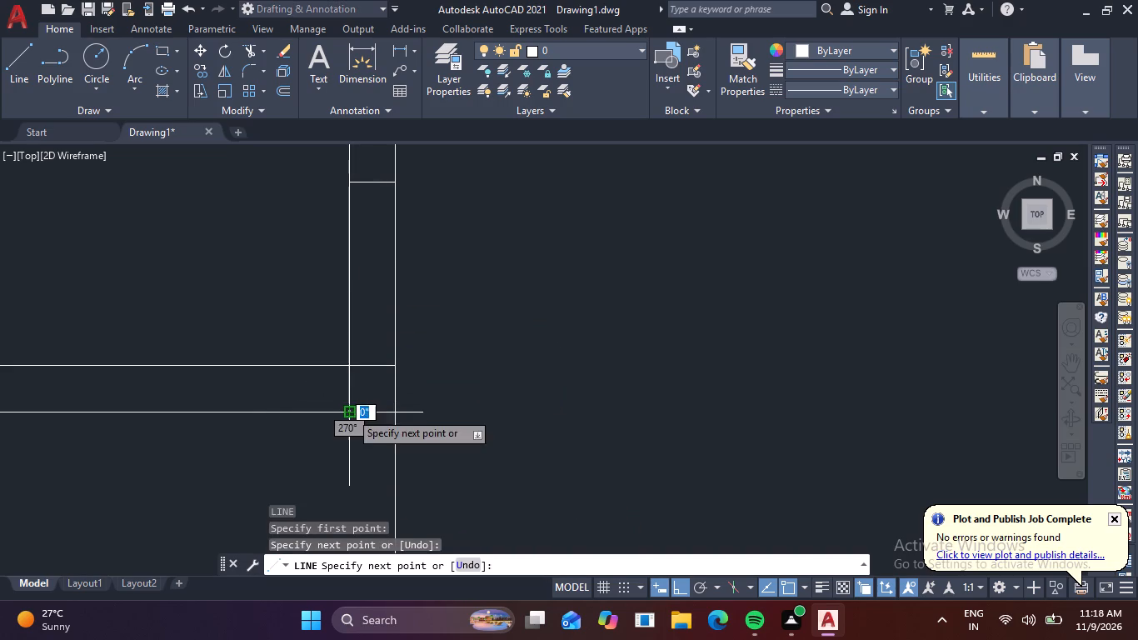
key(space)
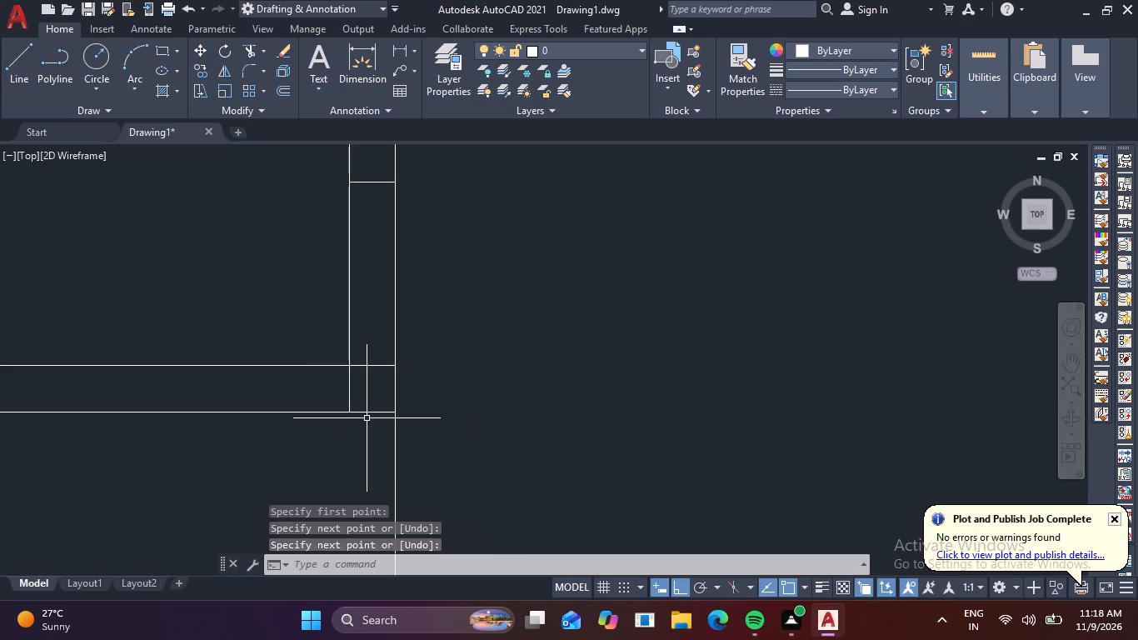
text(o)
key(space)
key(space)
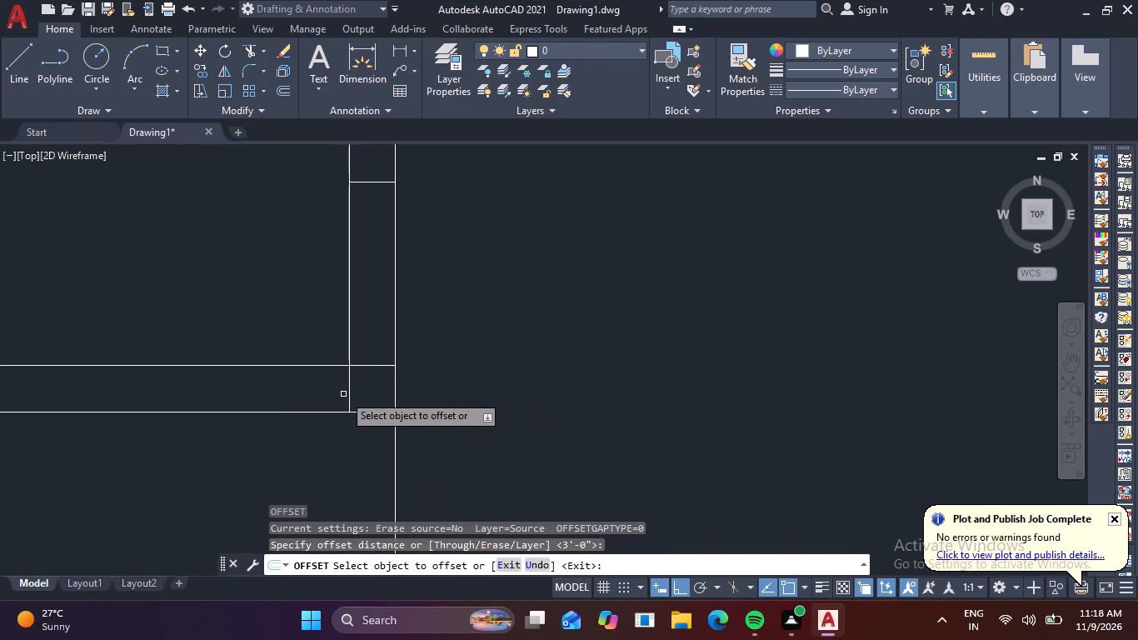
click(350, 396)
click(292, 410)
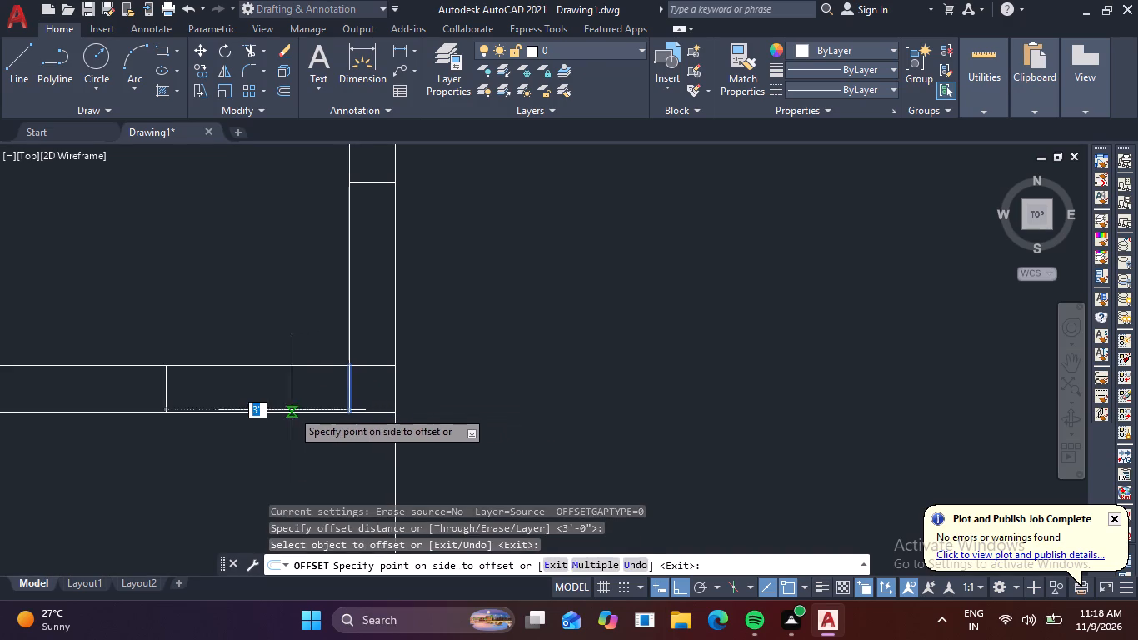
key(Escape)
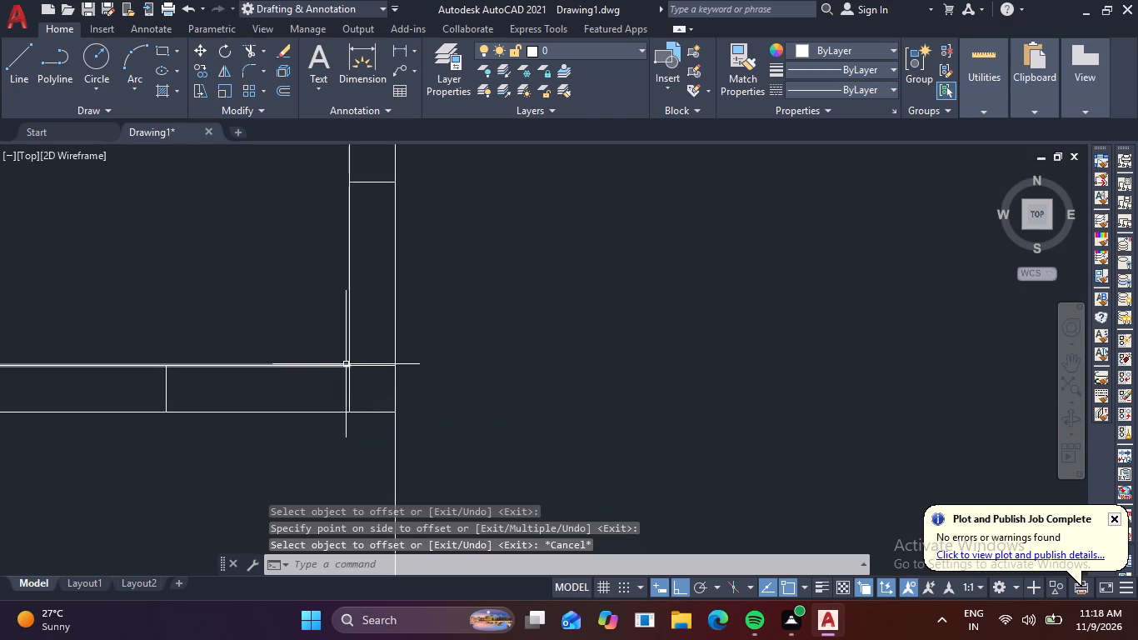
Delete the two original construction lines at the northeastern room's southeast corner, keeping their offset copies.
click(370, 367)
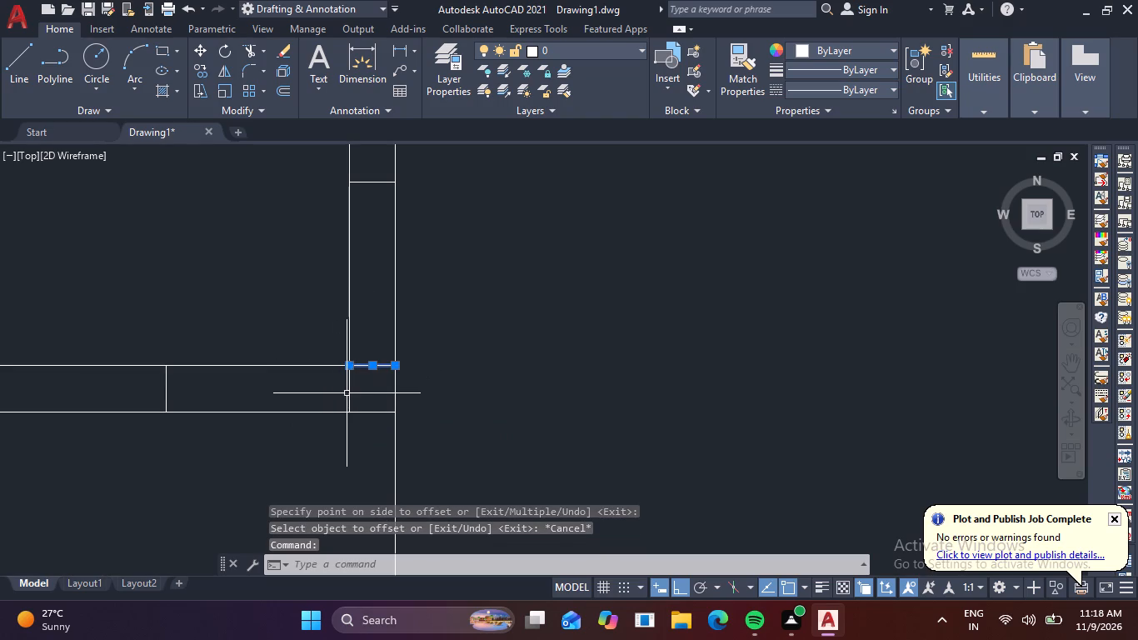
click(348, 393)
key(Delete)
Draw lines across the northwestern room's south and west walls from its southwest inner corner.
scroll(372, 387, down, 2)
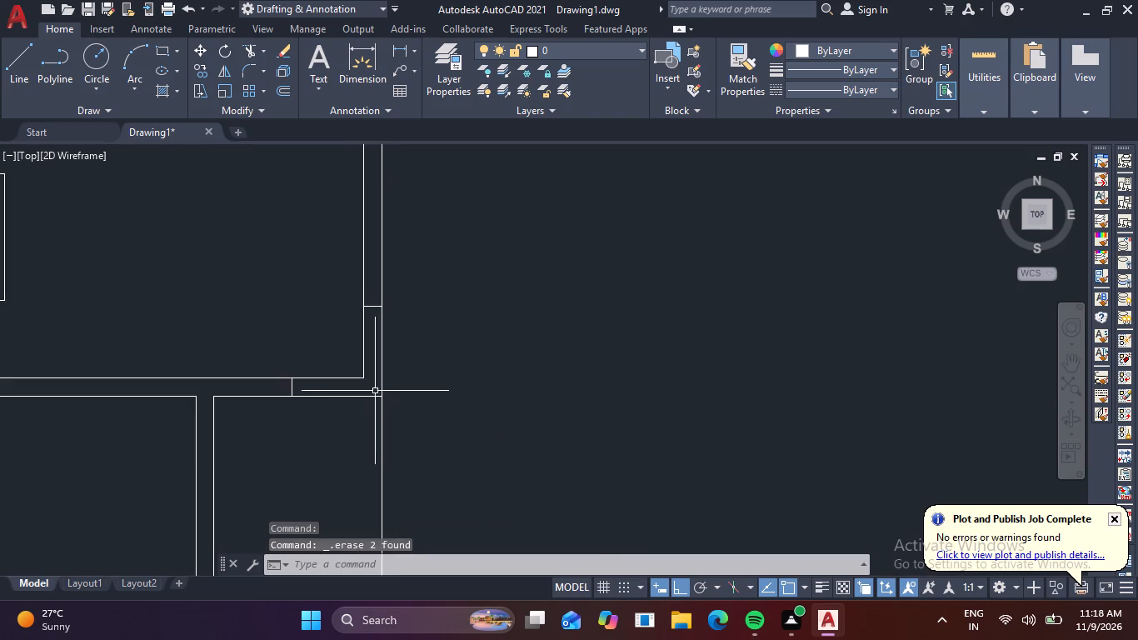
middle_drag(485, 346, 483, 464)
scroll(482, 399, down, 2)
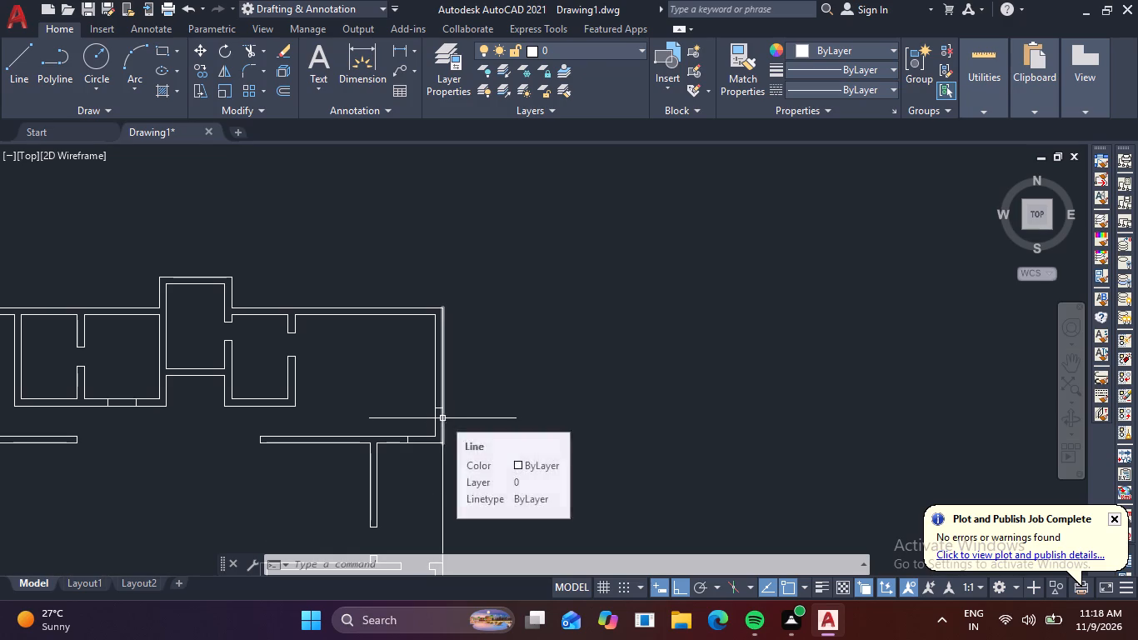
middle_drag(257, 375, 467, 387)
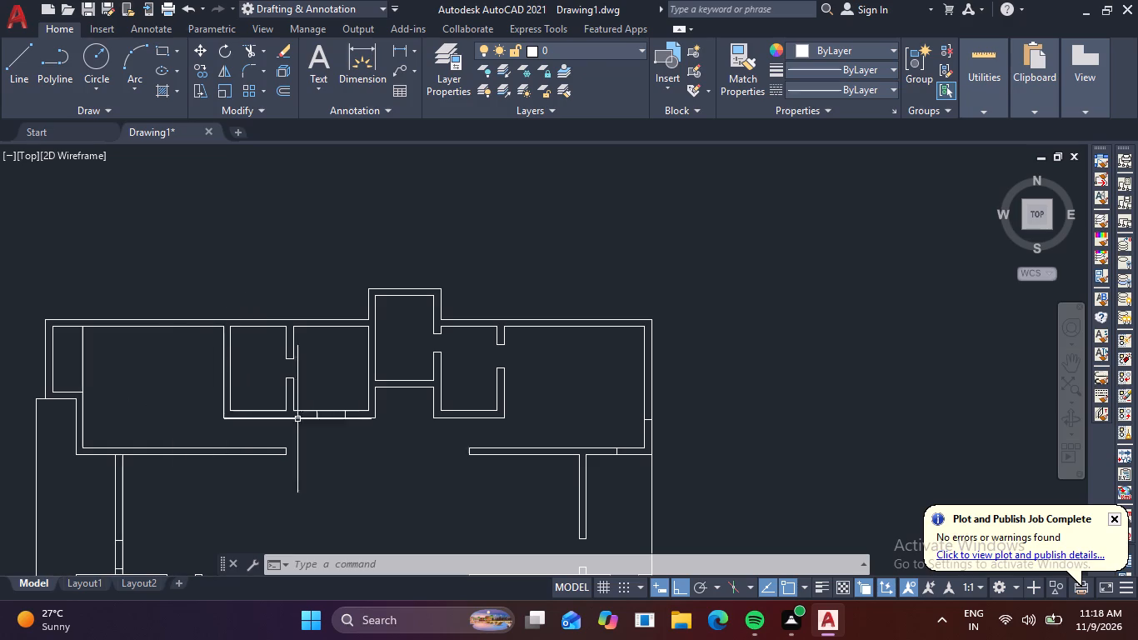
middle_drag(144, 472, 197, 459)
scroll(125, 449, up, 3)
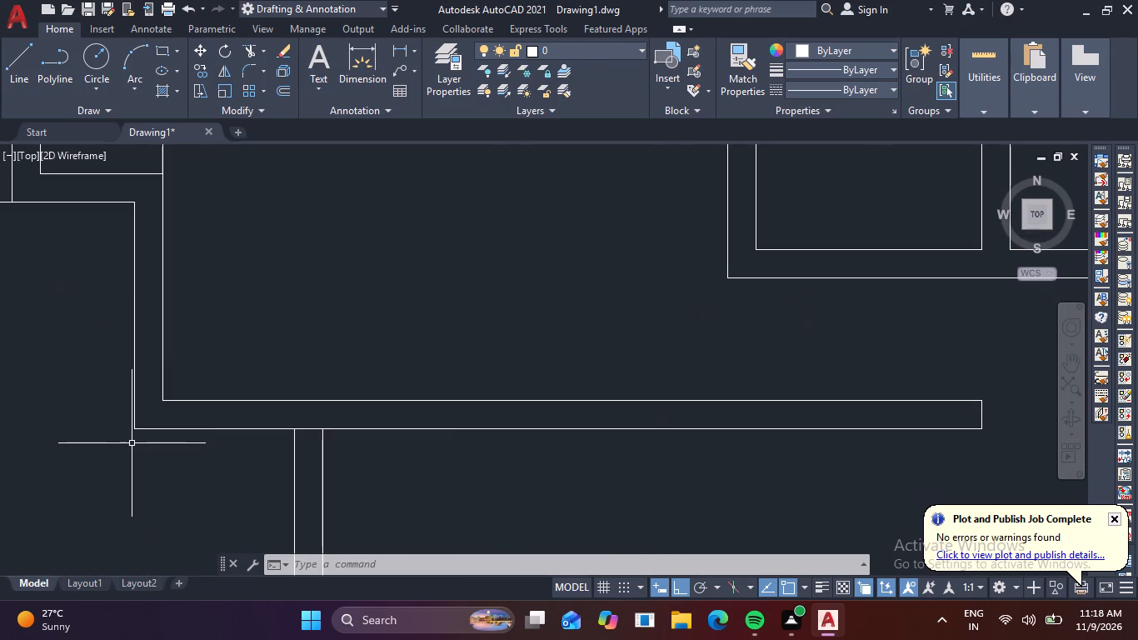
key(l)
key(space)
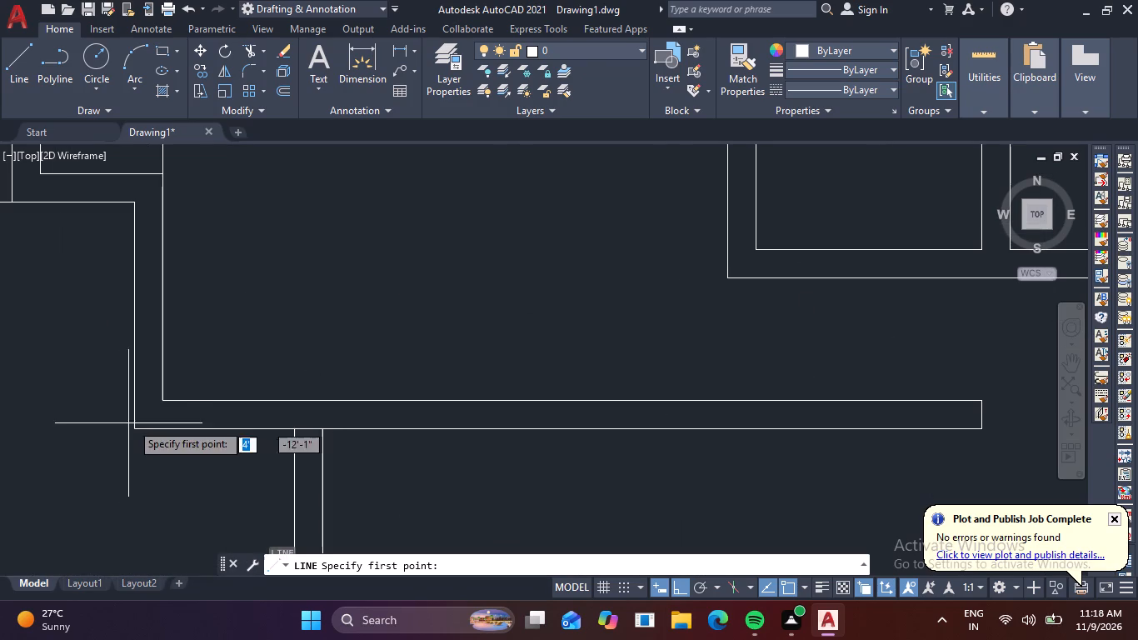
click(162, 400)
click(163, 431)
key(space)
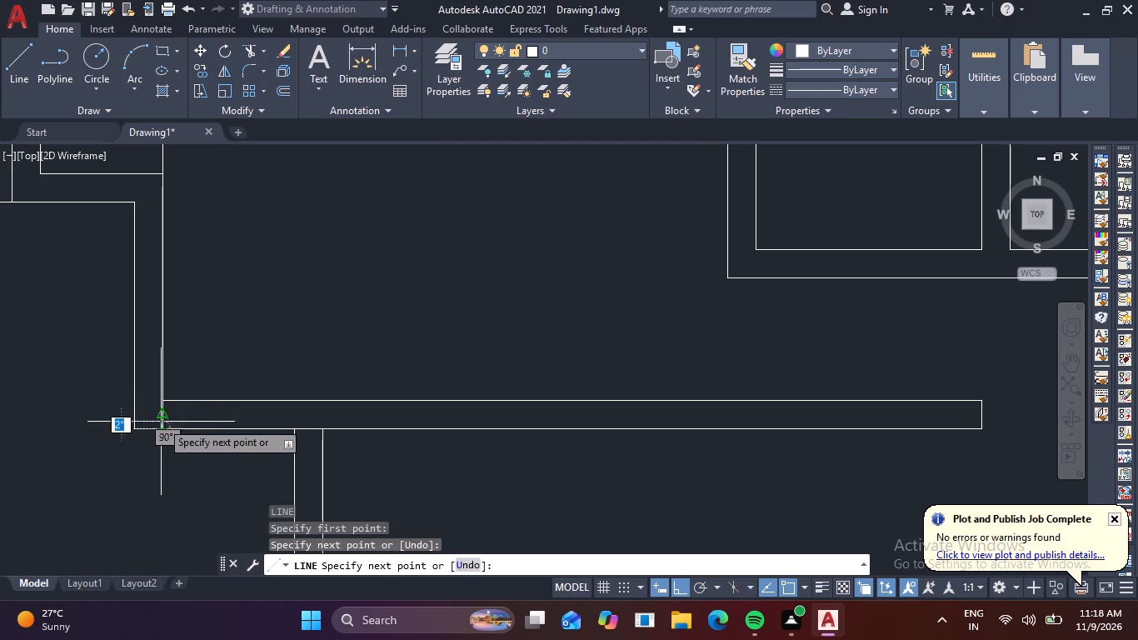
key(space)
click(162, 402)
click(134, 402)
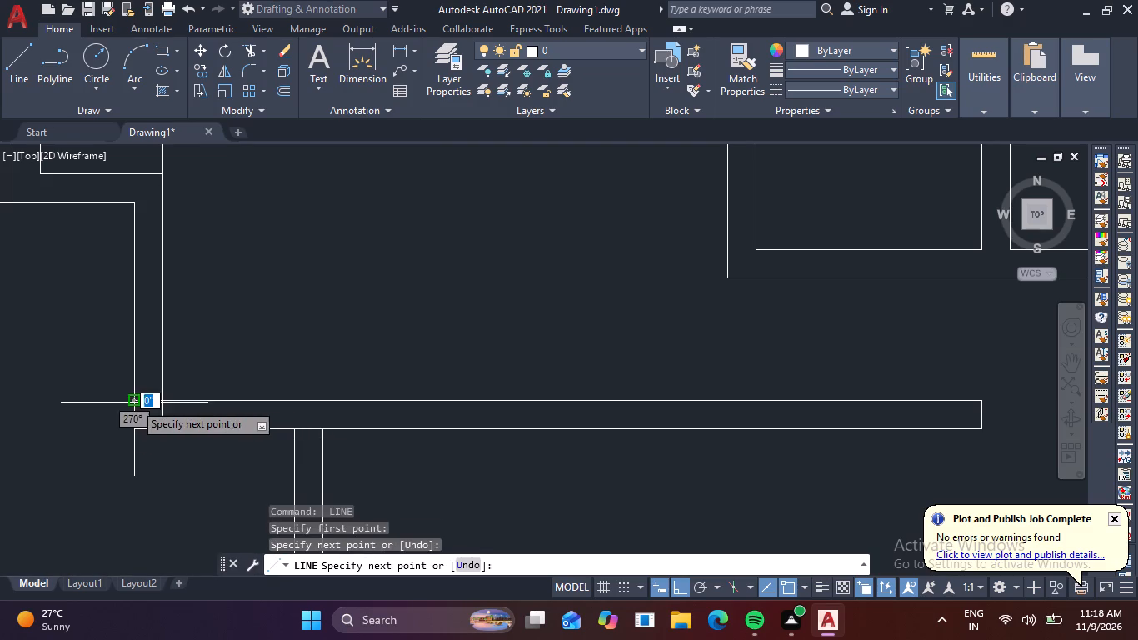
key(space)
Offset the south-wall line 3' east and the west-wall line 3' north at the northwestern room's southwest corner.
key(o)
key(space)
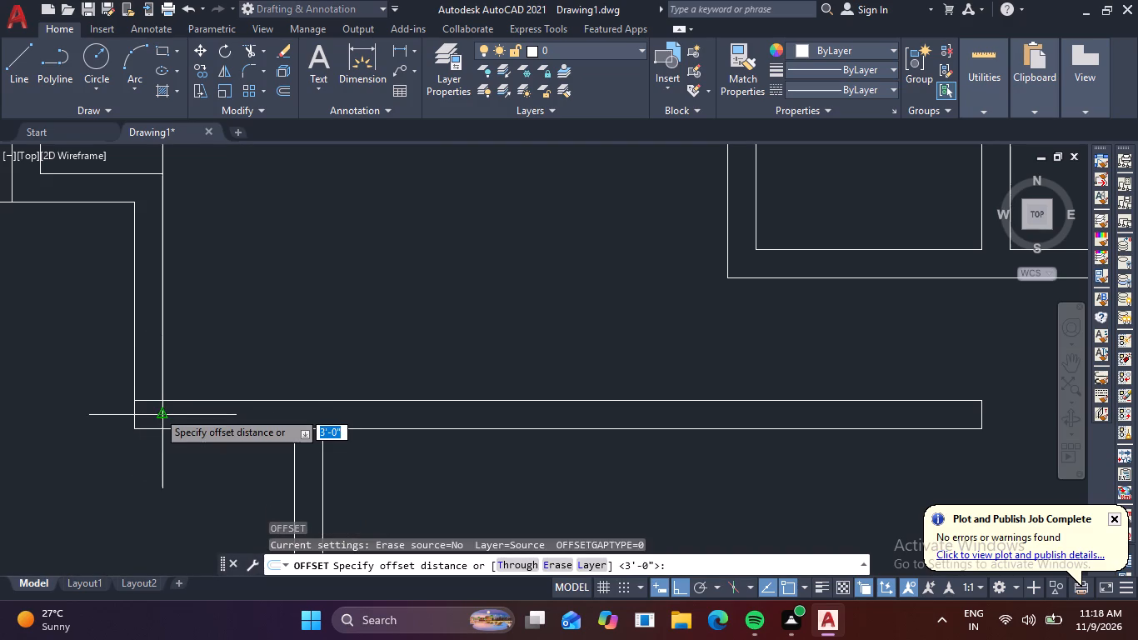
key(space)
click(162, 416)
click(226, 412)
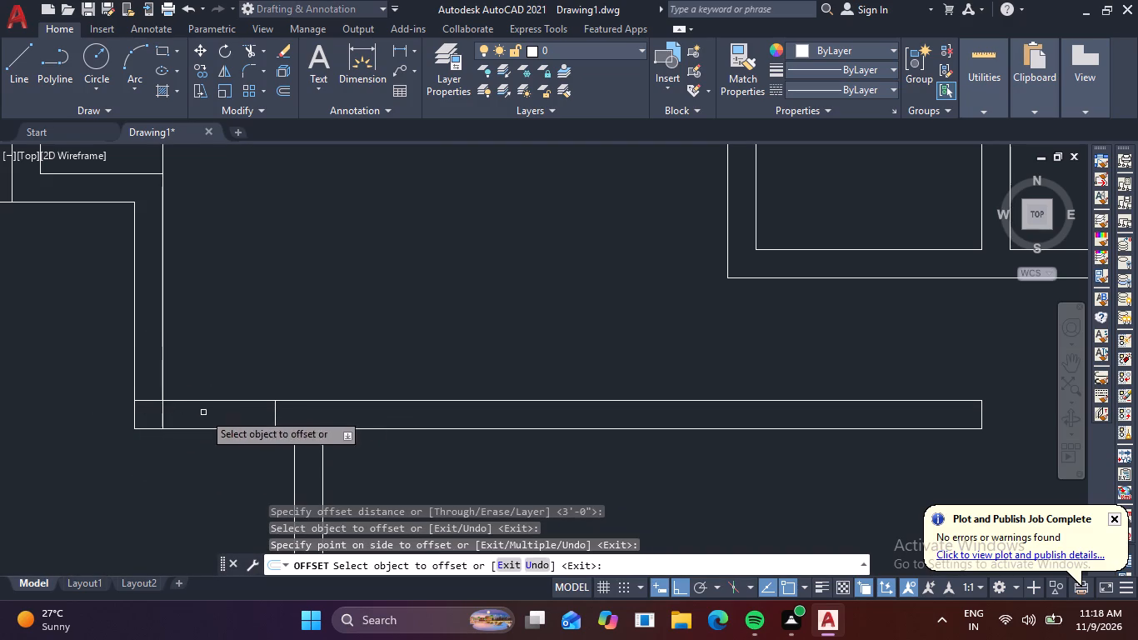
click(152, 402)
click(149, 369)
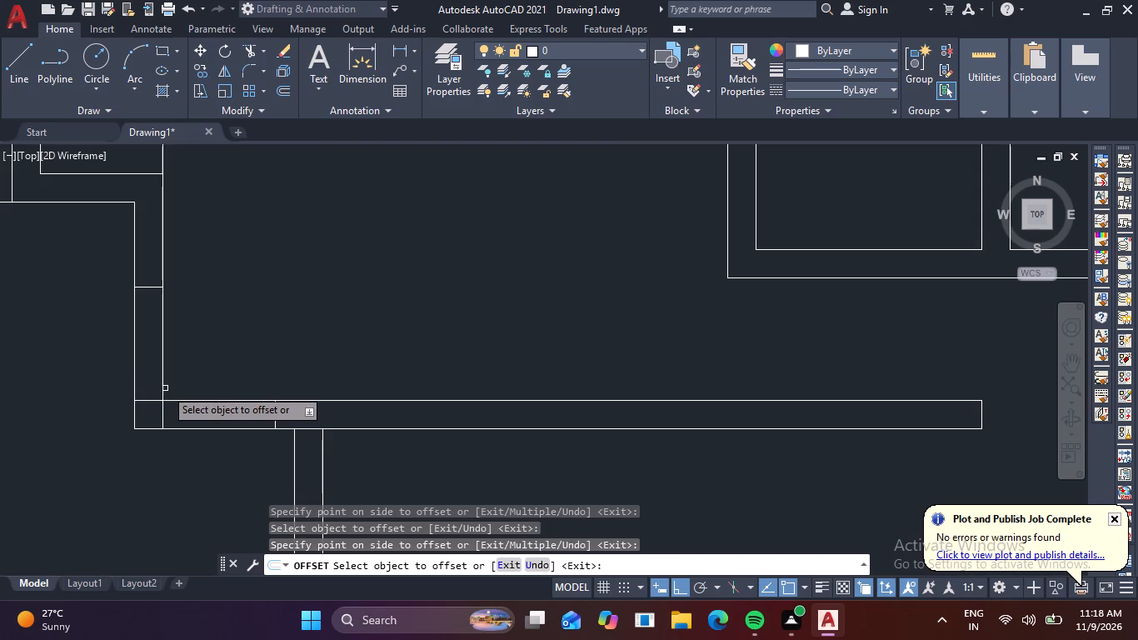
key(Escape)
Delete the two original construction lines at the northwestern room's southwest corner, keeping their offset copies.
click(148, 401)
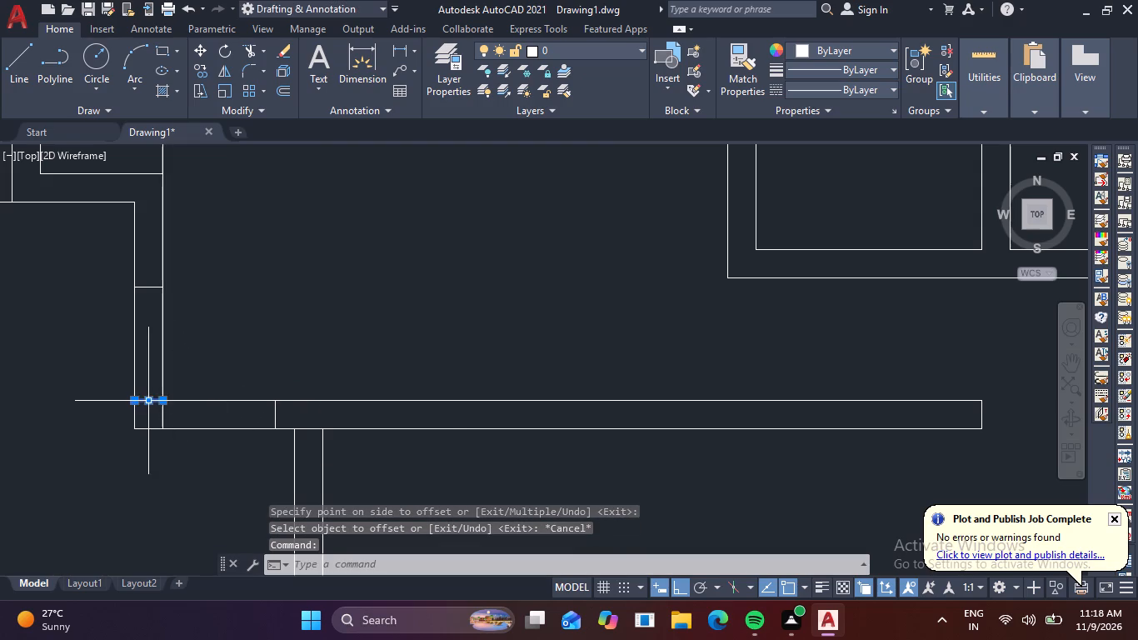
click(160, 417)
key(Delete)
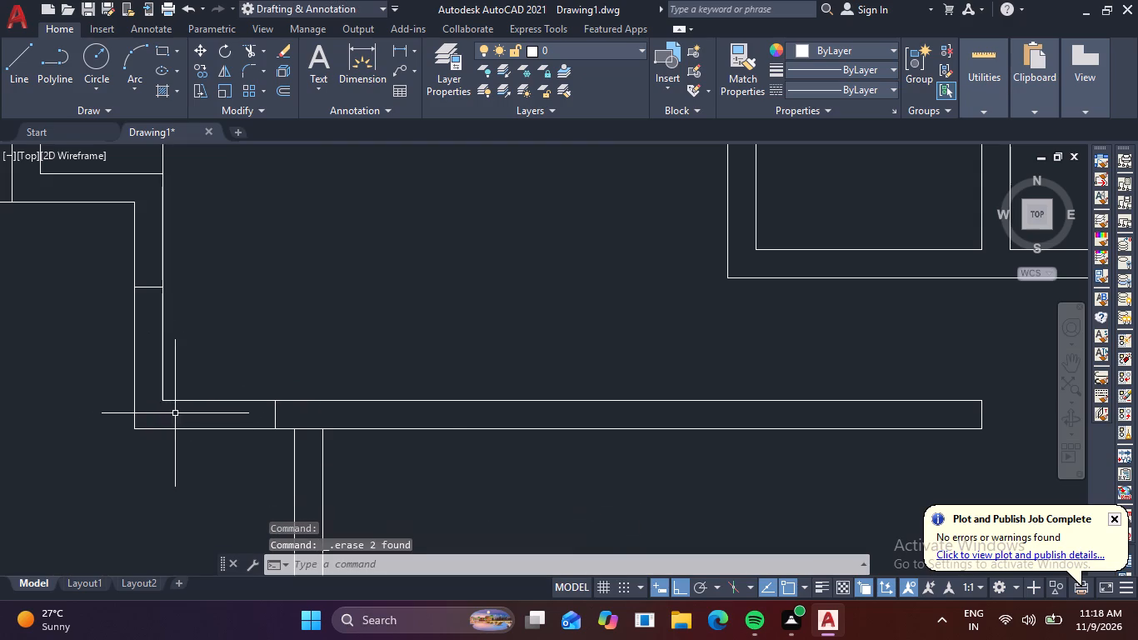
key(Escape)
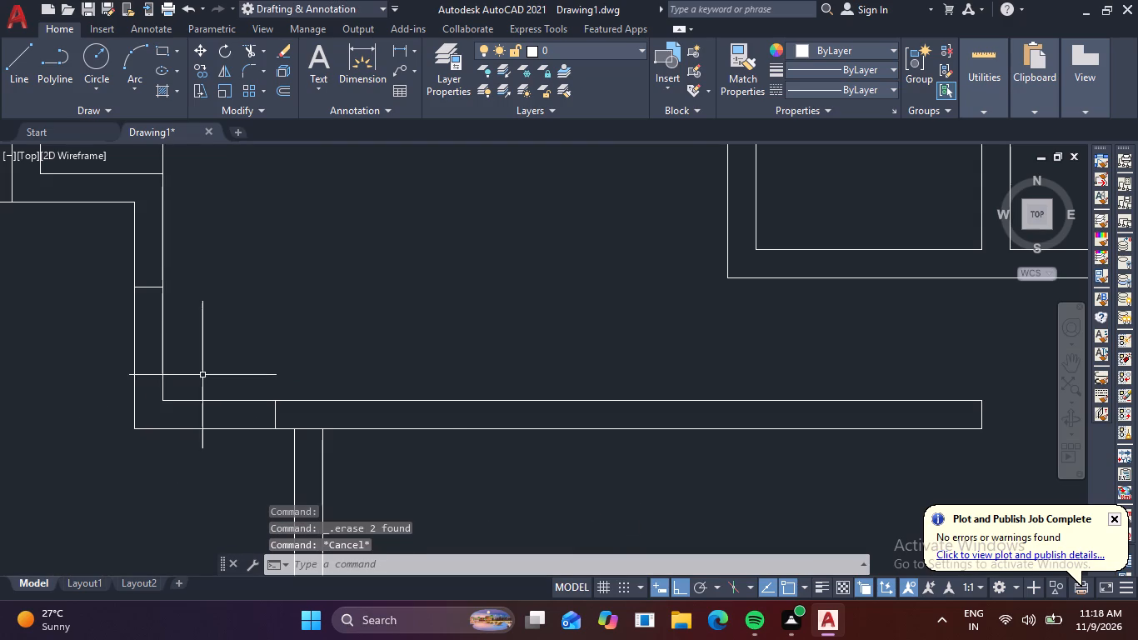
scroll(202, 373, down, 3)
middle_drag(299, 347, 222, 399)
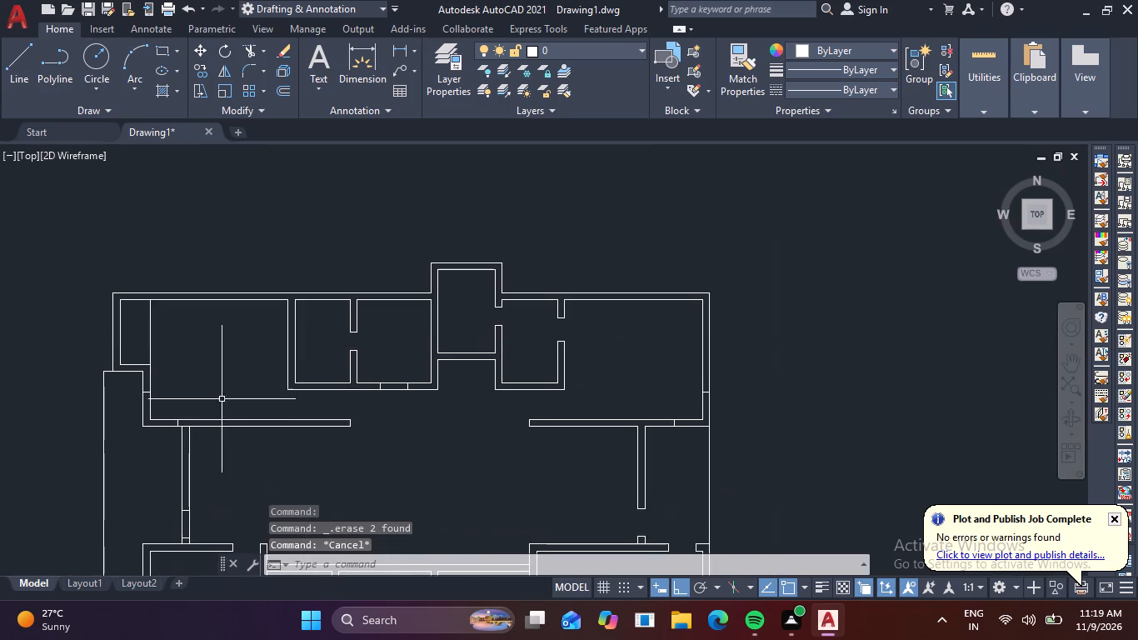
Draw a short line across the north wall near the northwestern room's northeast corner, just west of the partition.
scroll(262, 329, up, 2)
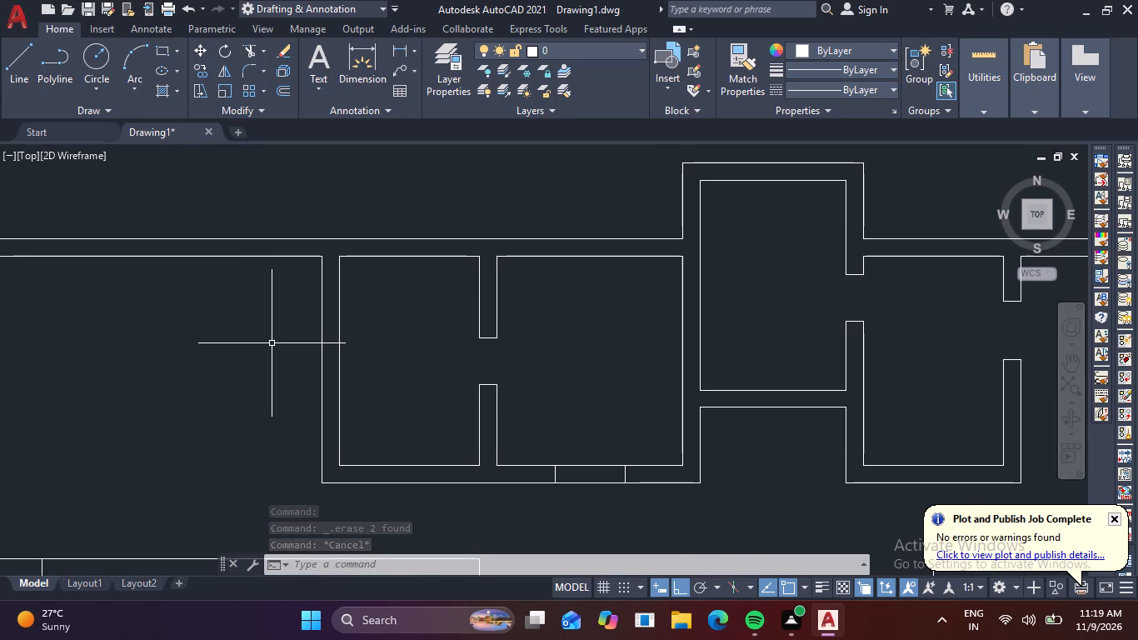
key(l)
key(space)
scroll(287, 295, up, 1)
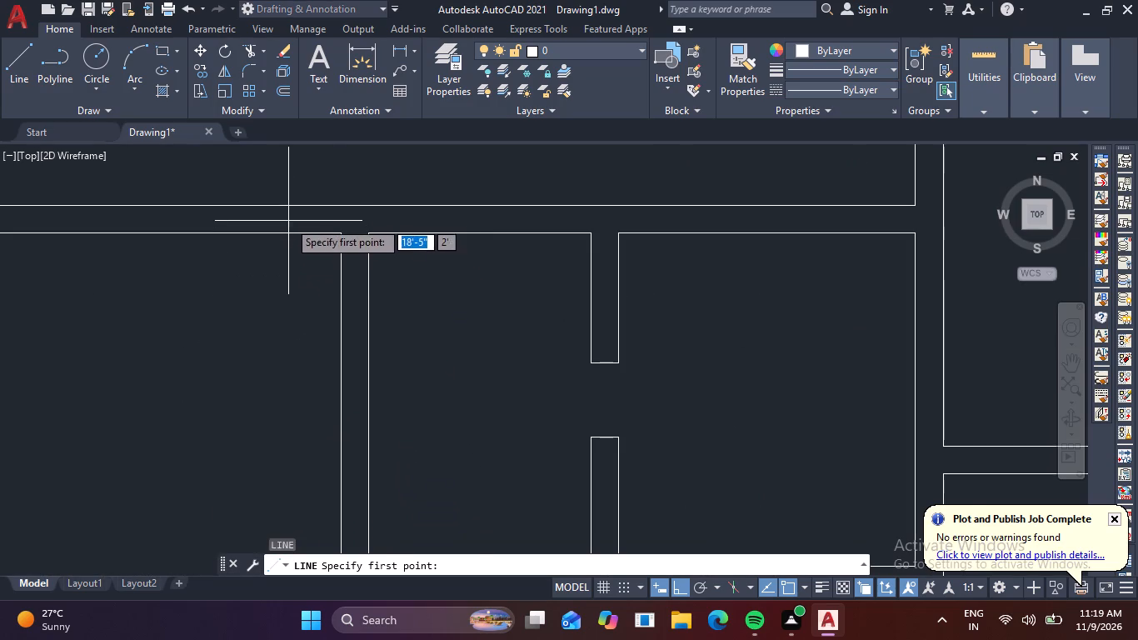
click(289, 208)
click(293, 237)
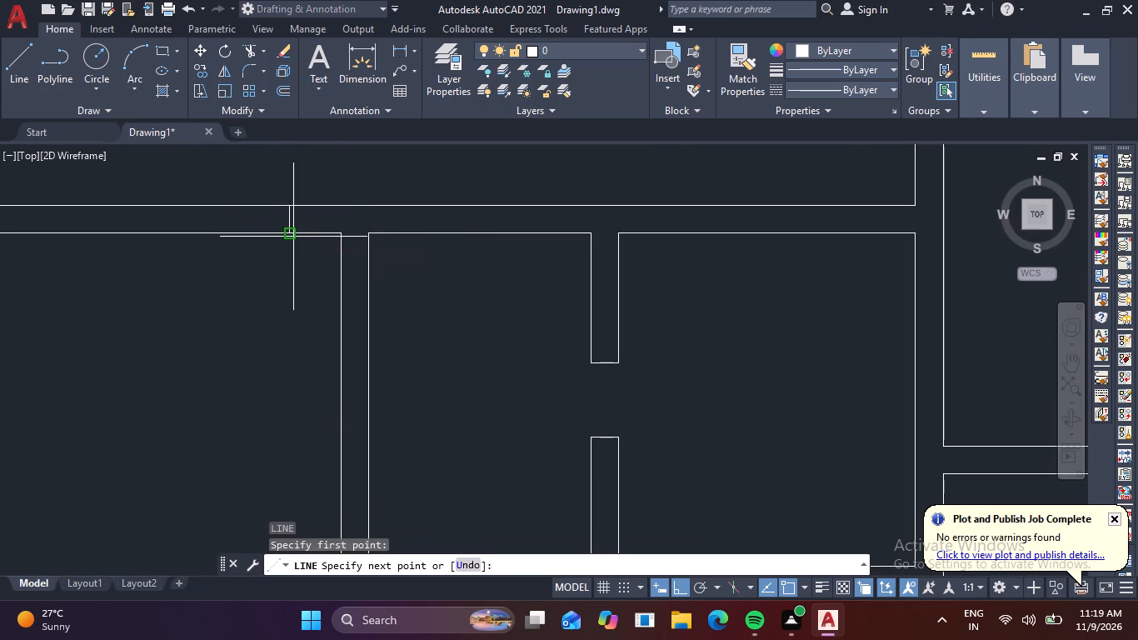
key(space)
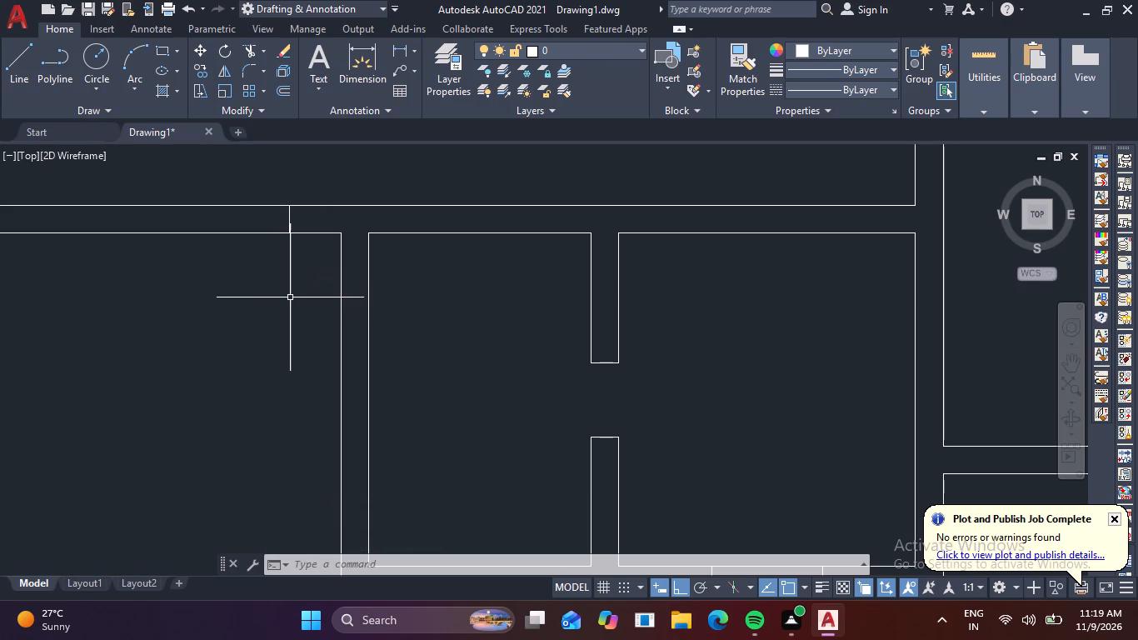
Draw a line across the north wall at the midpoint of the small room east of the northwestern room.
middle_drag(331, 296, 253, 362)
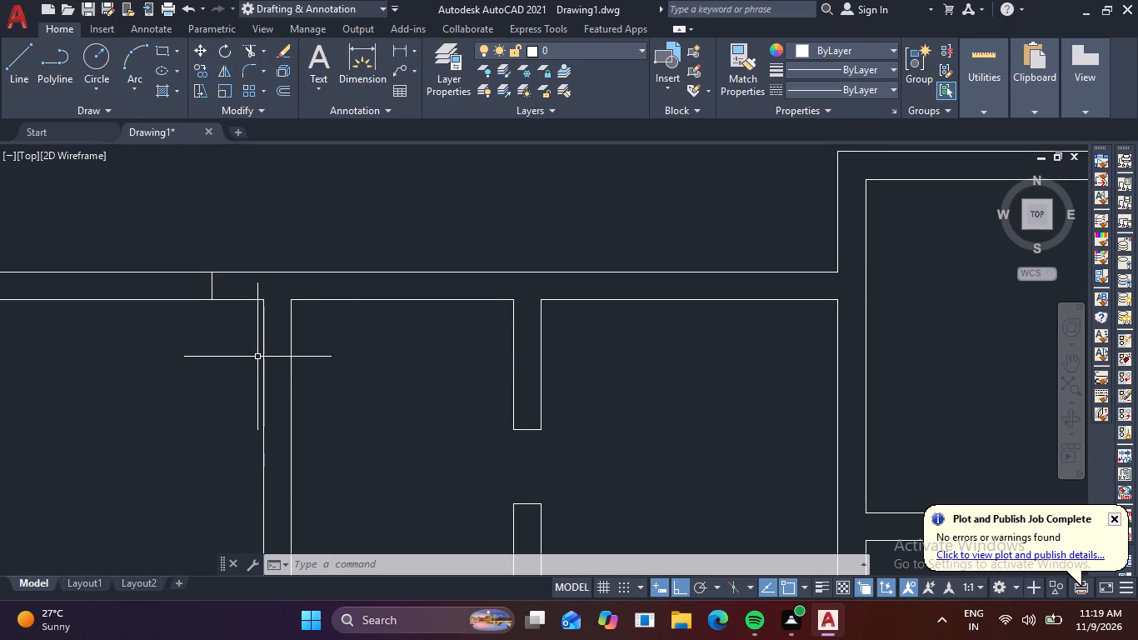
key(l)
key(space)
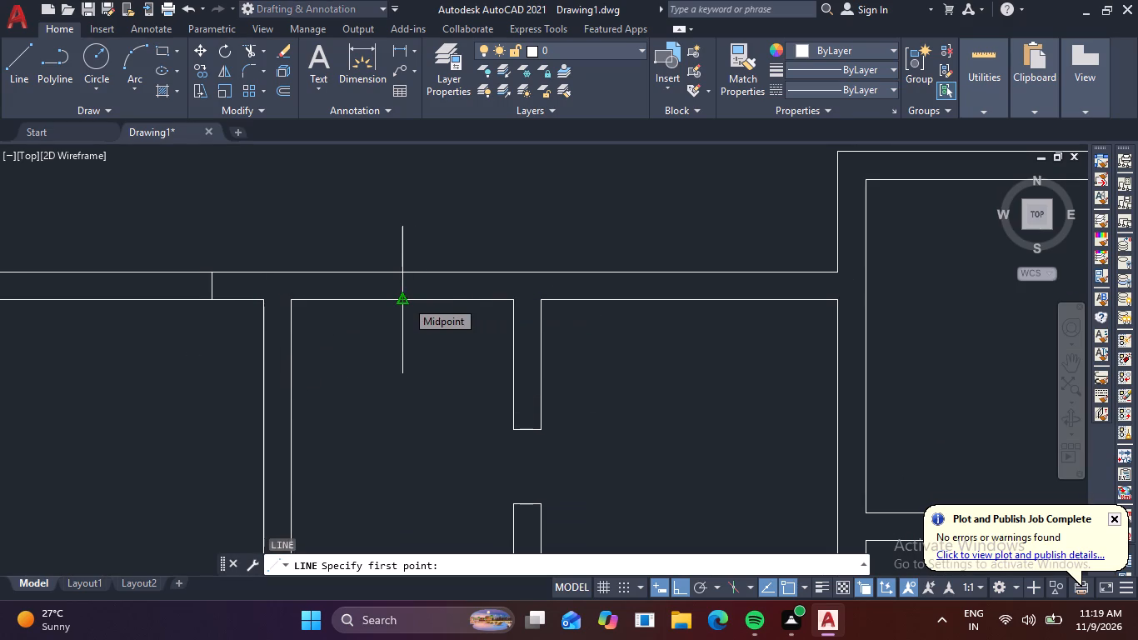
click(406, 300)
click(404, 272)
key(space)
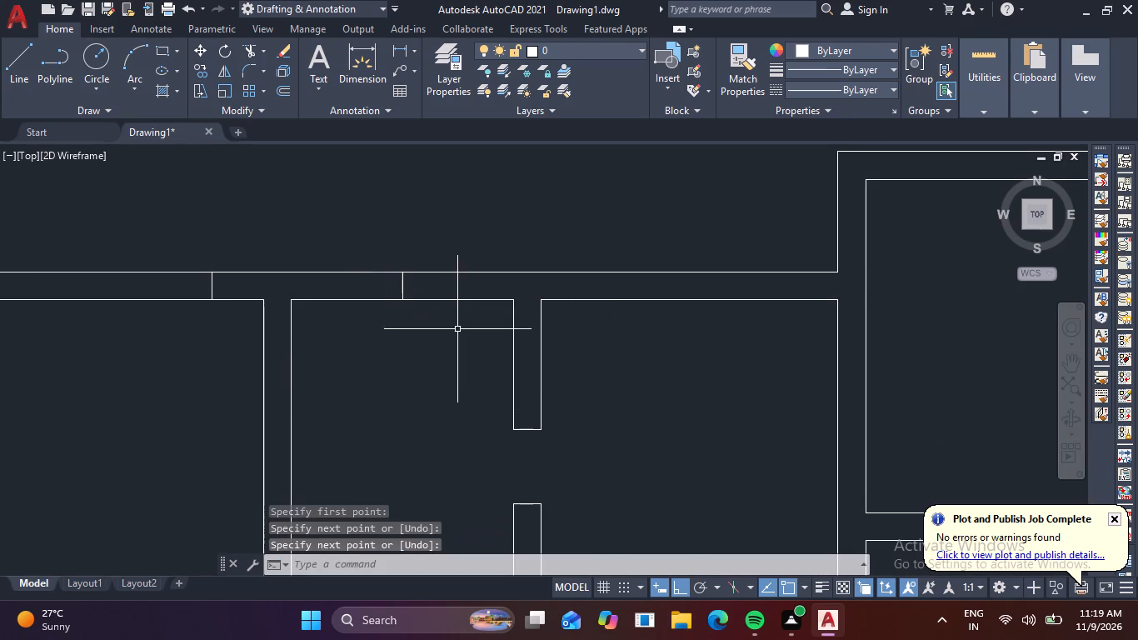
Offset the small room's midpoint line 1'6" to both east and west within the north wall.
key(o)
key(space)
key(1)
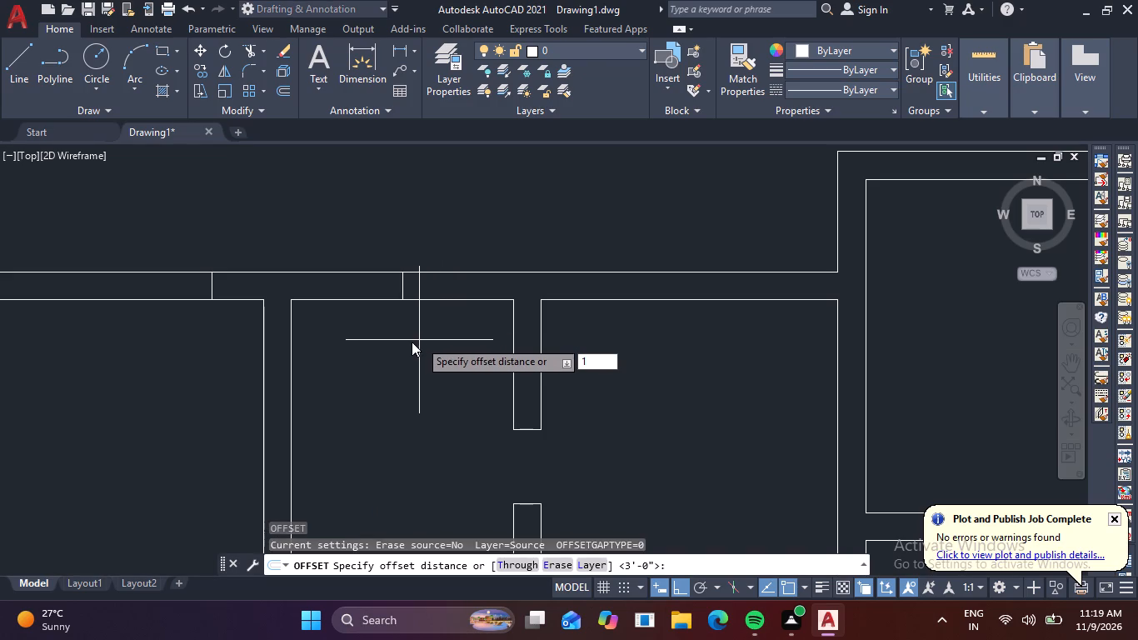
key(apostrophe)
text(6)
key(space)
click(403, 284)
click(421, 284)
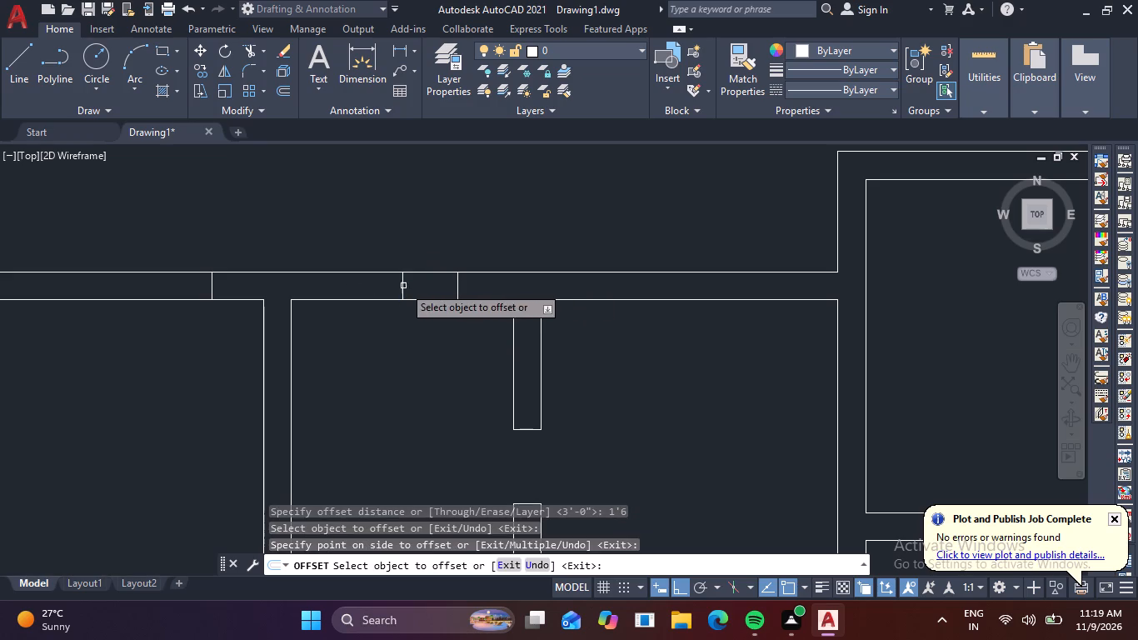
click(401, 286)
click(341, 307)
key(Escape)
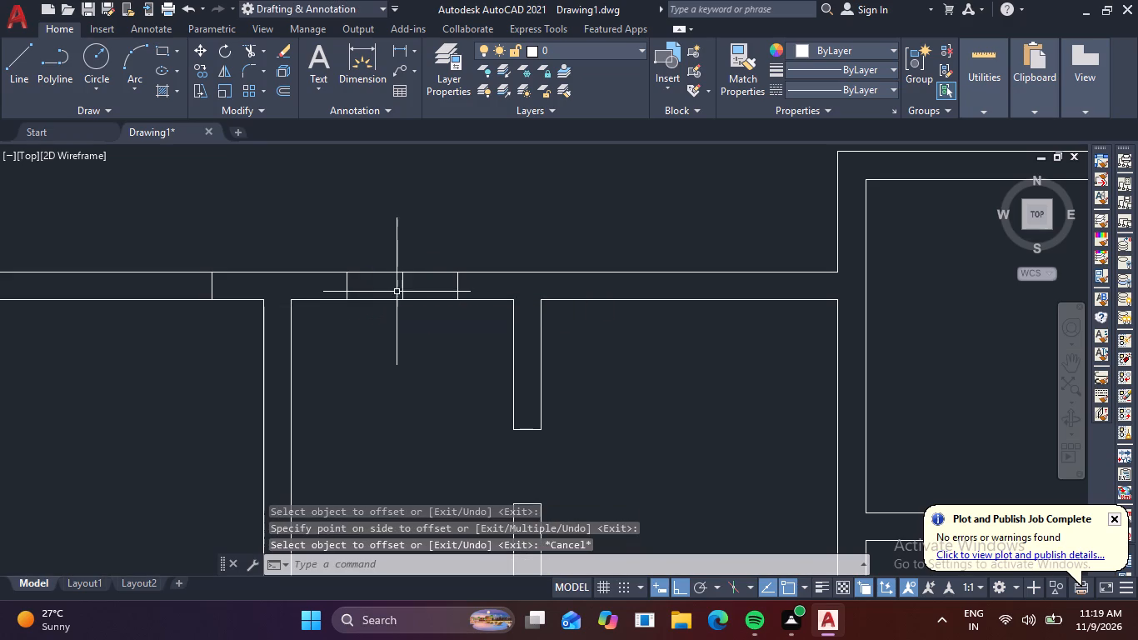
Delete the original midpoint line between the two offset lines in the north wall.
click(401, 289)
key(Delete)
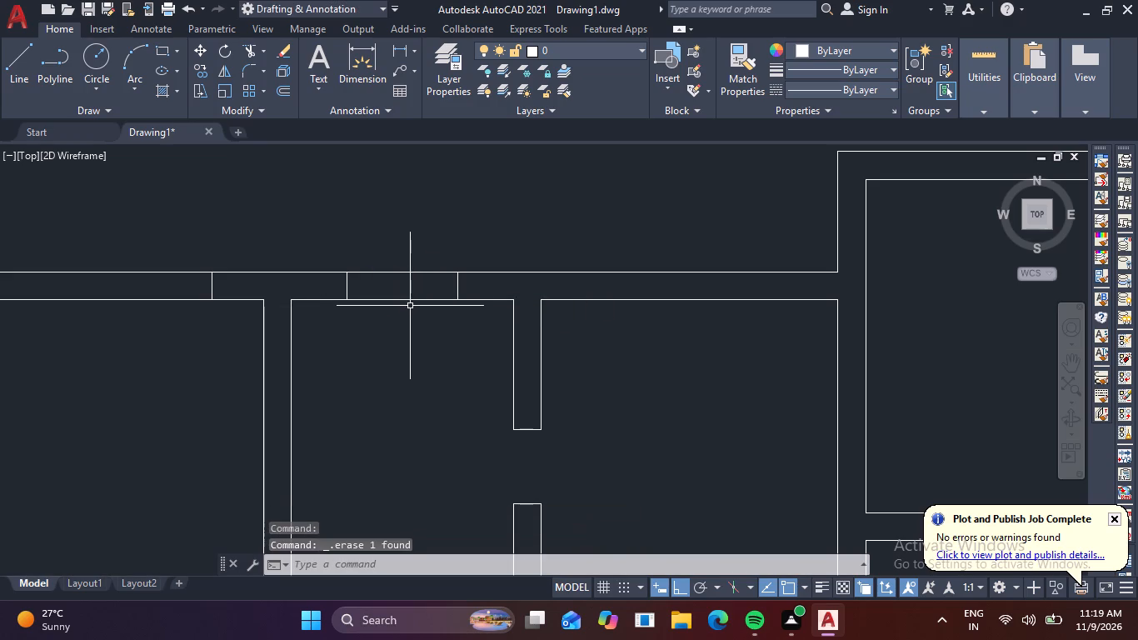
Copy the pair of opening lines from the room's north-wall midpoint to the adjacent eastern room's north-wall midpoint.
scroll(464, 287, up, 2)
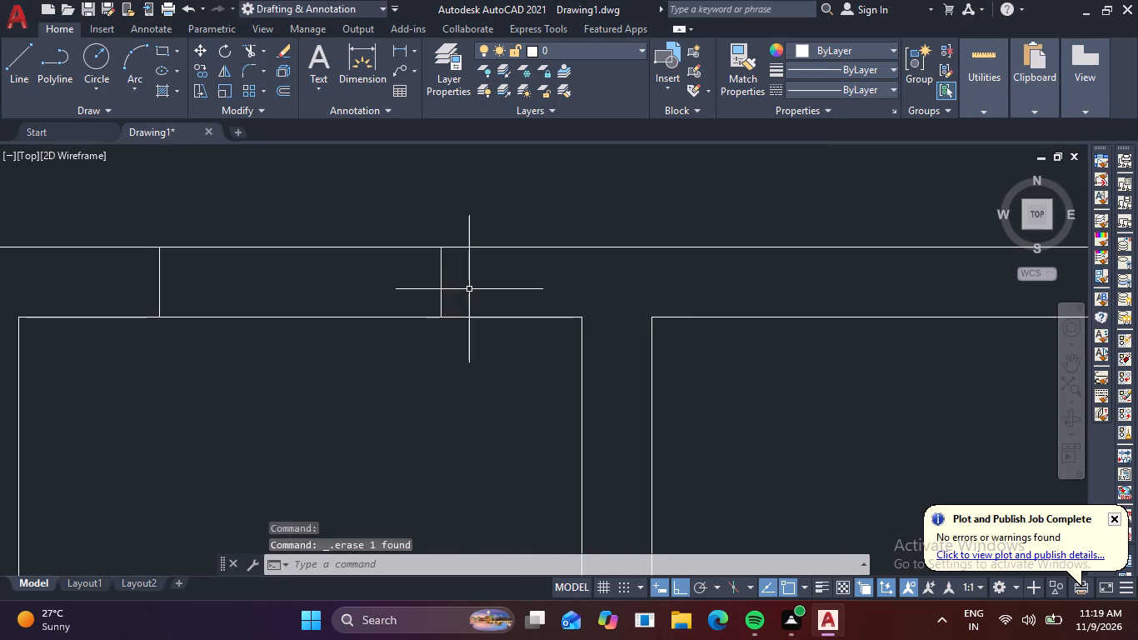
click(476, 289)
click(130, 282)
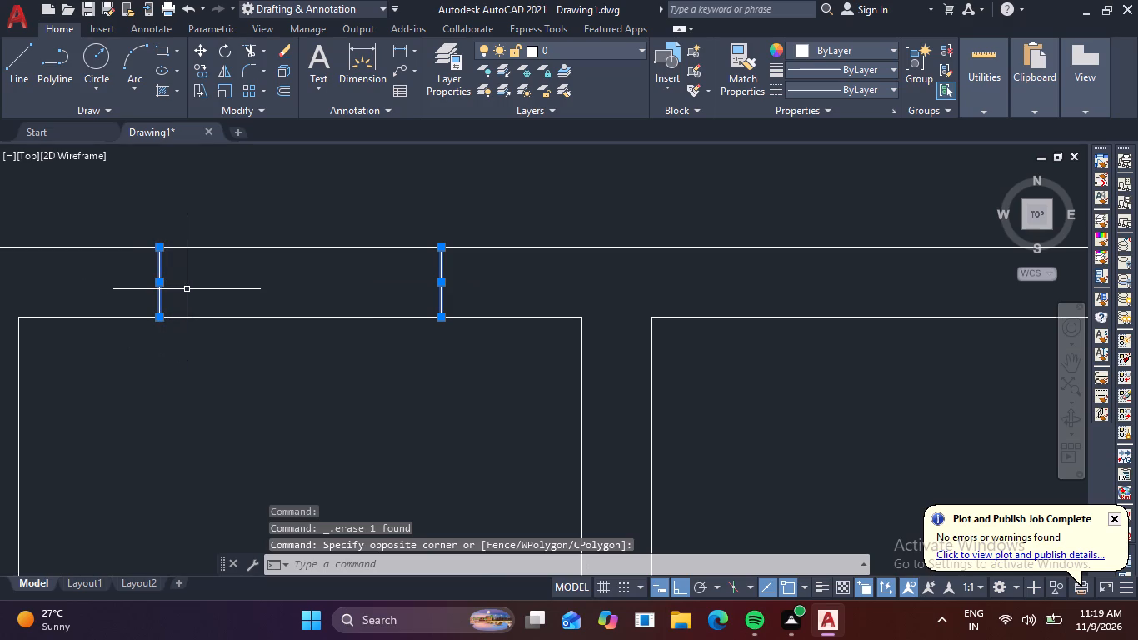
key(c)
key(o)
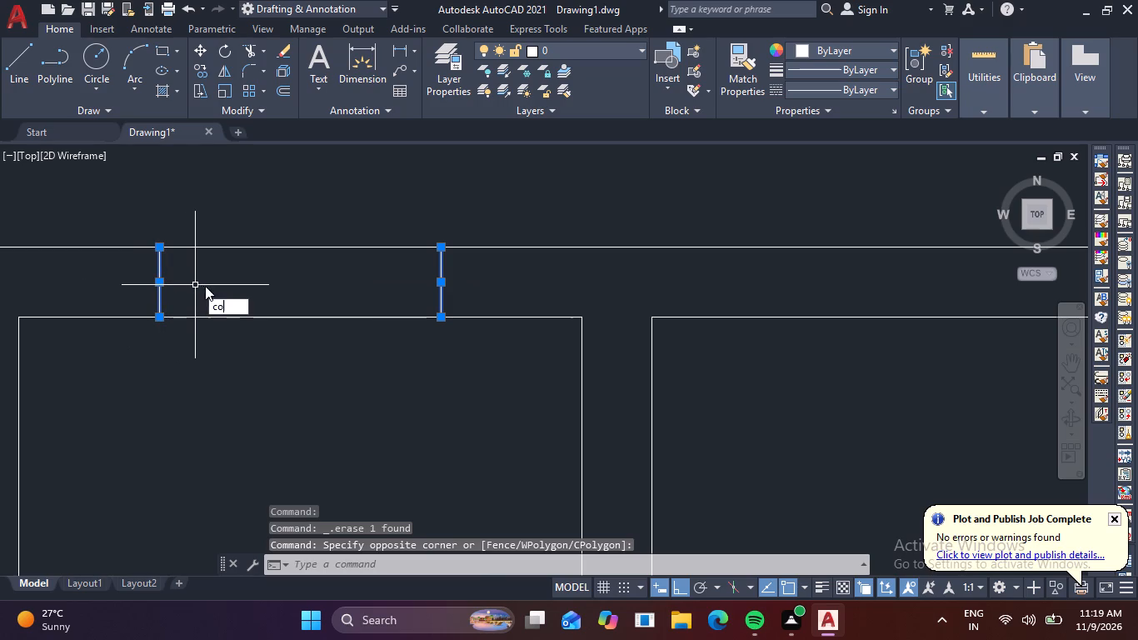
key(space)
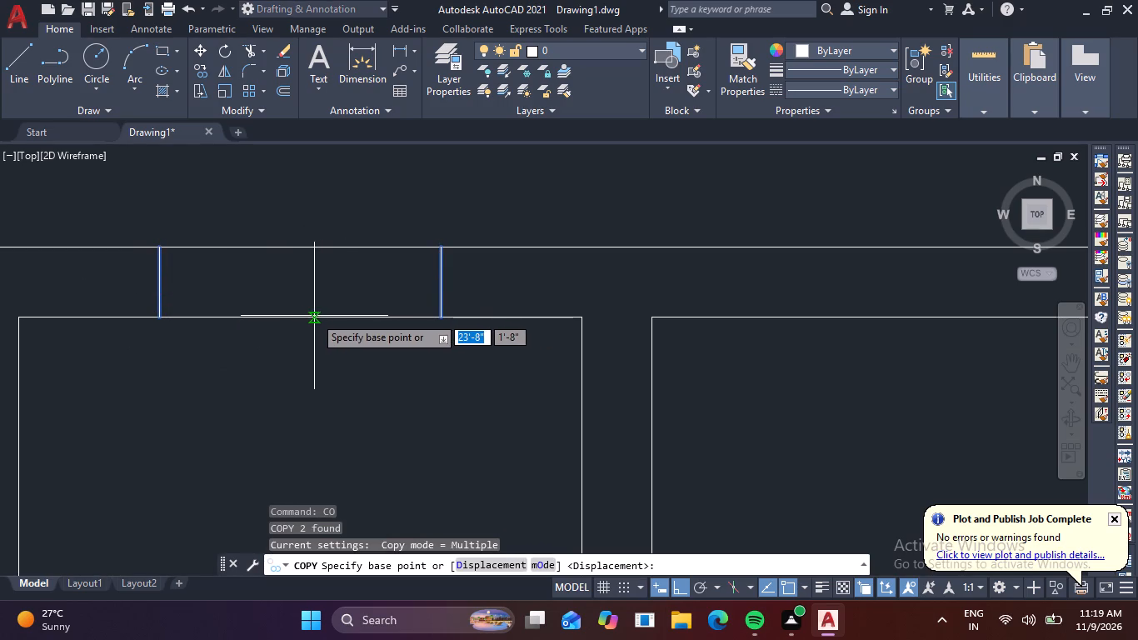
click(298, 316)
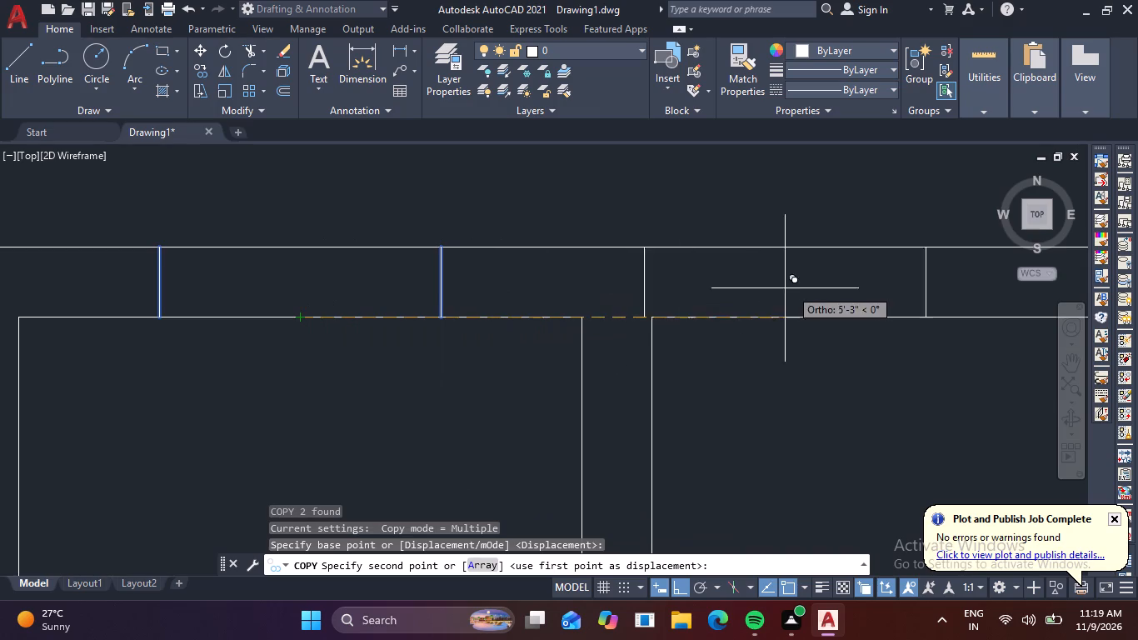
middle_drag(791, 288, 357, 309)
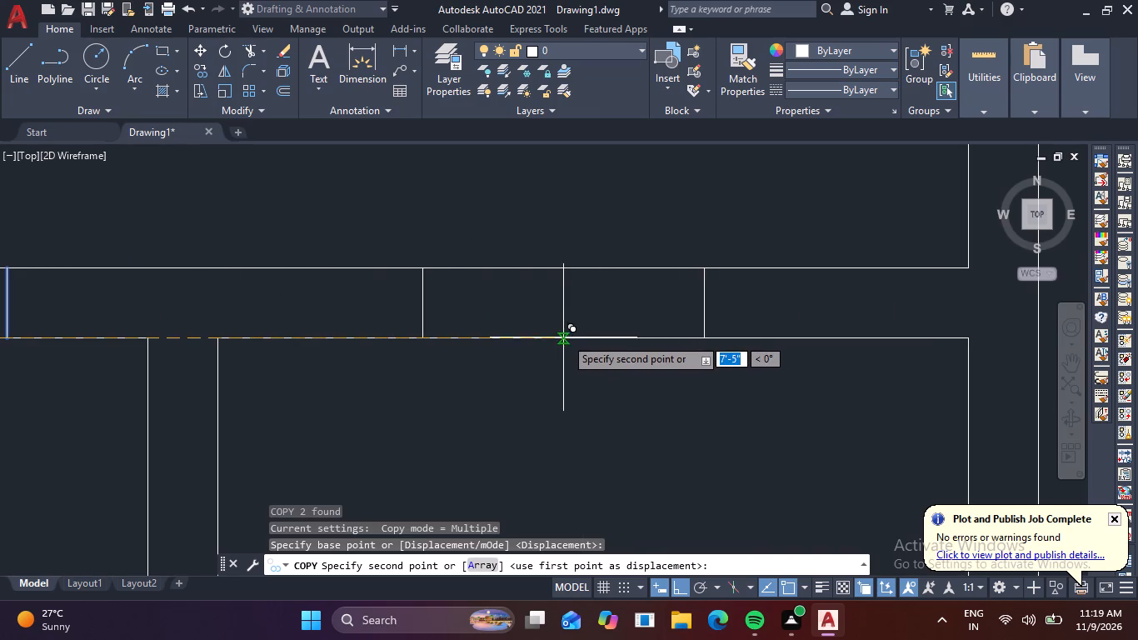
click(589, 340)
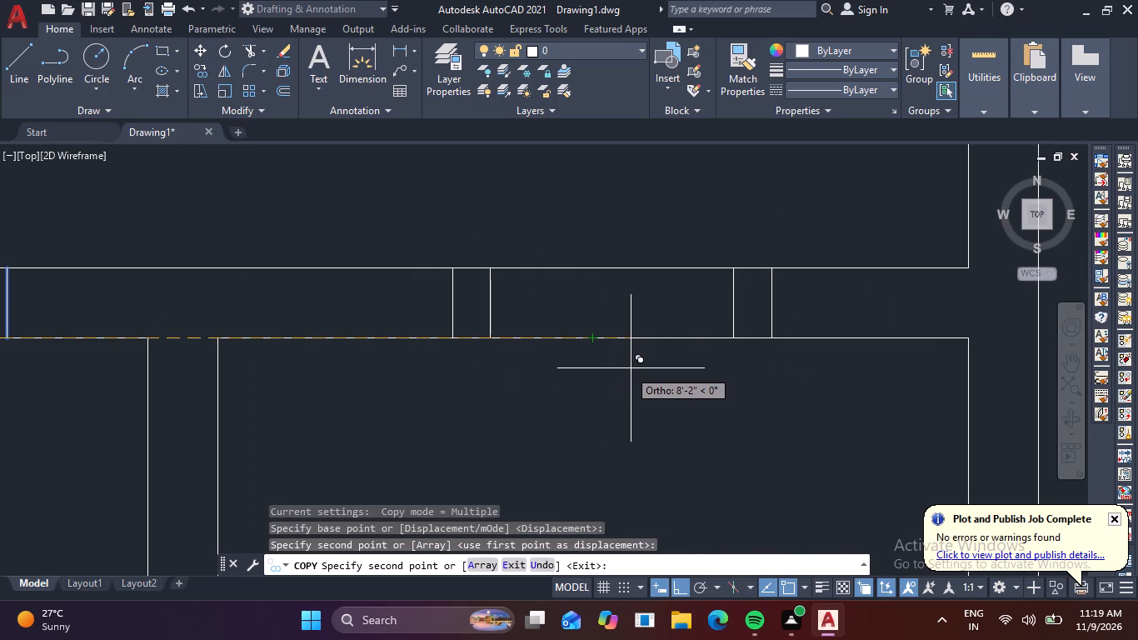
Place further copies of the opening pair centred on the north walls of the projecting room and the small room east of it.
scroll(618, 372, down, 2)
middle_drag(616, 369, 437, 459)
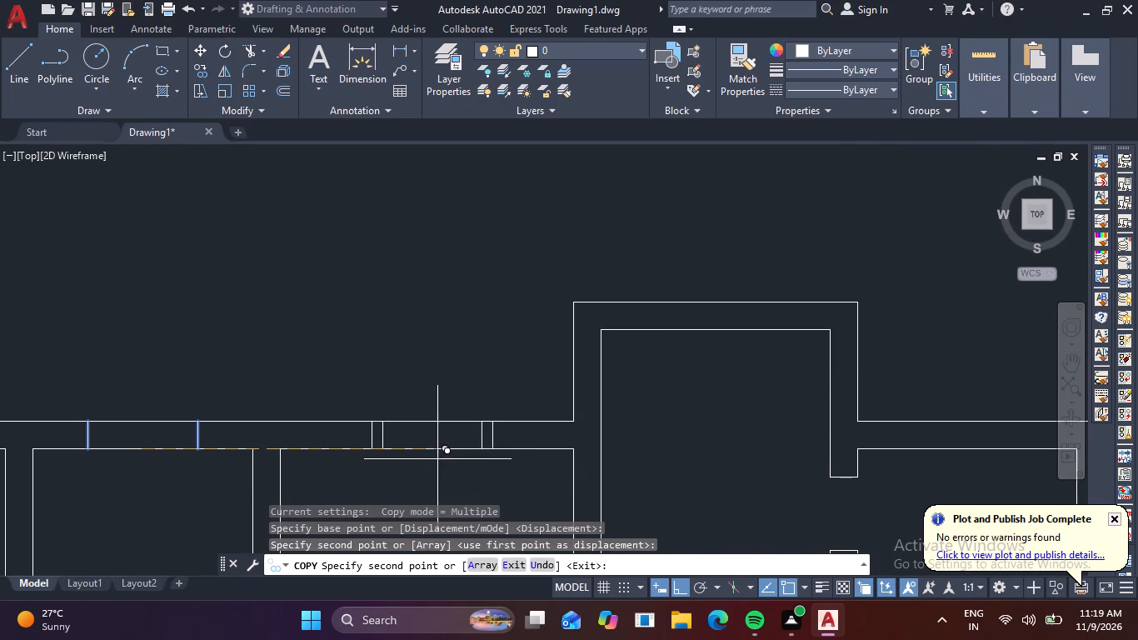
click(713, 327)
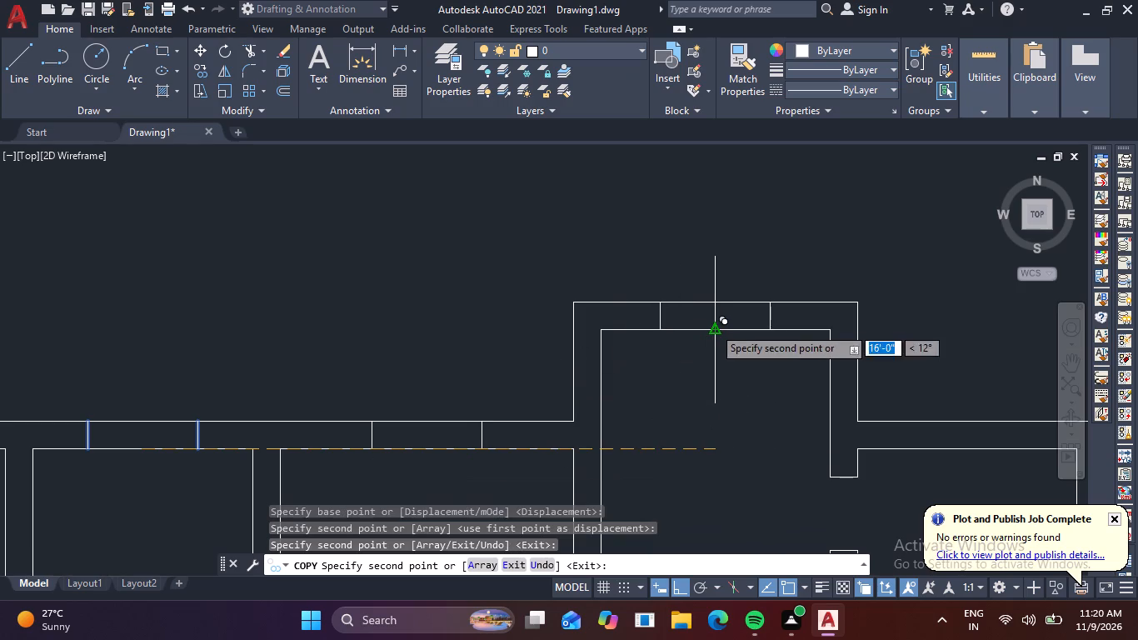
scroll(678, 388, down, 2)
middle_drag(691, 404, 426, 437)
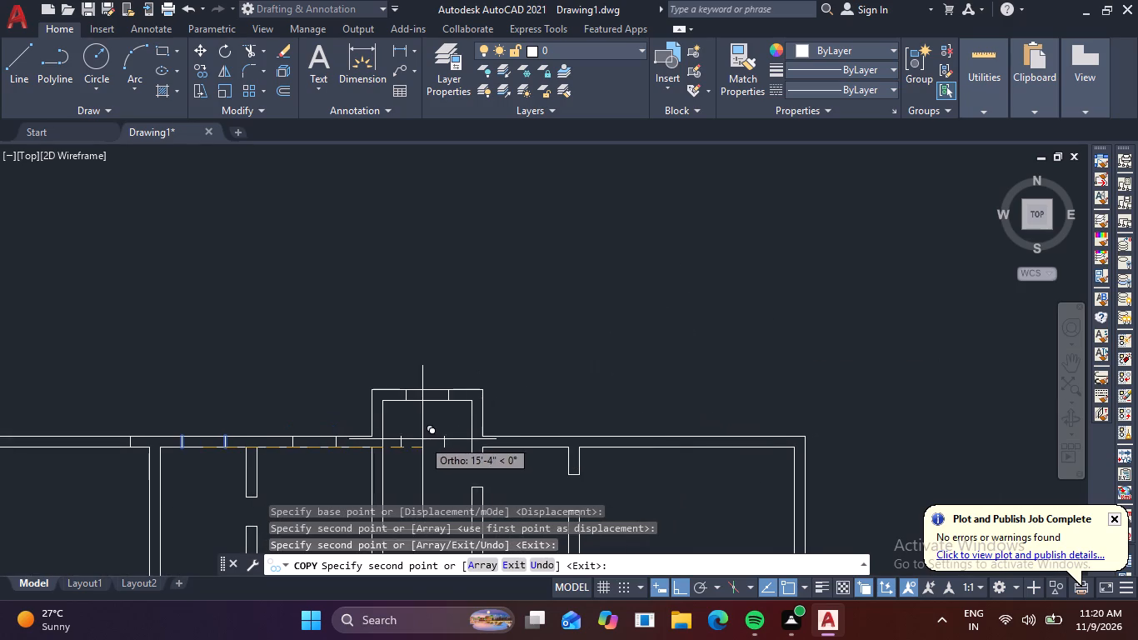
scroll(513, 442, up, 2)
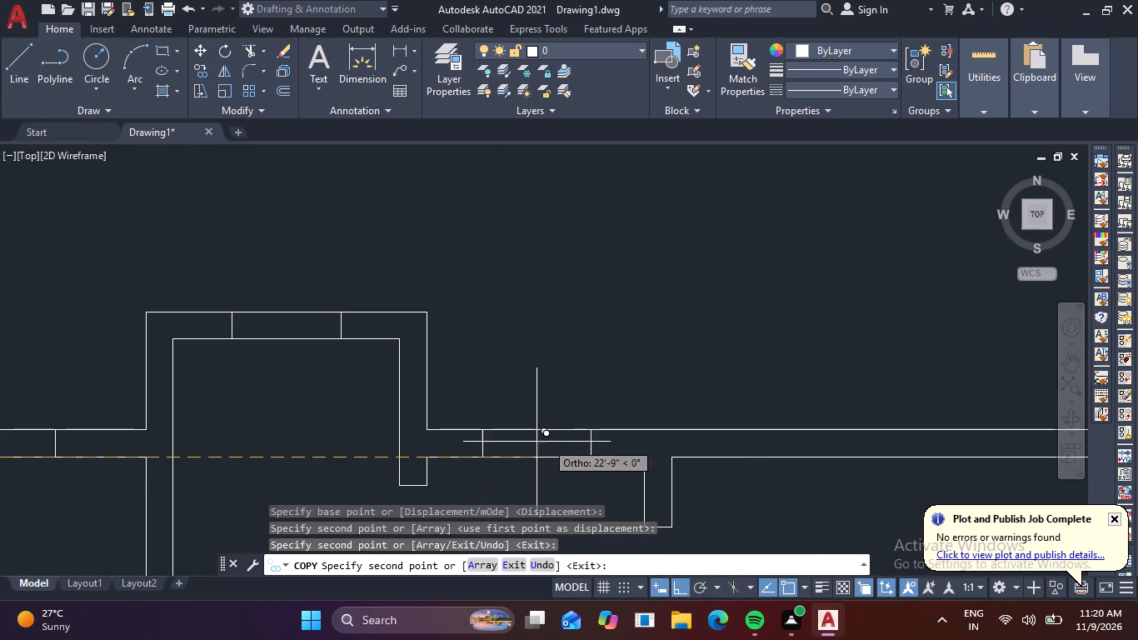
click(533, 457)
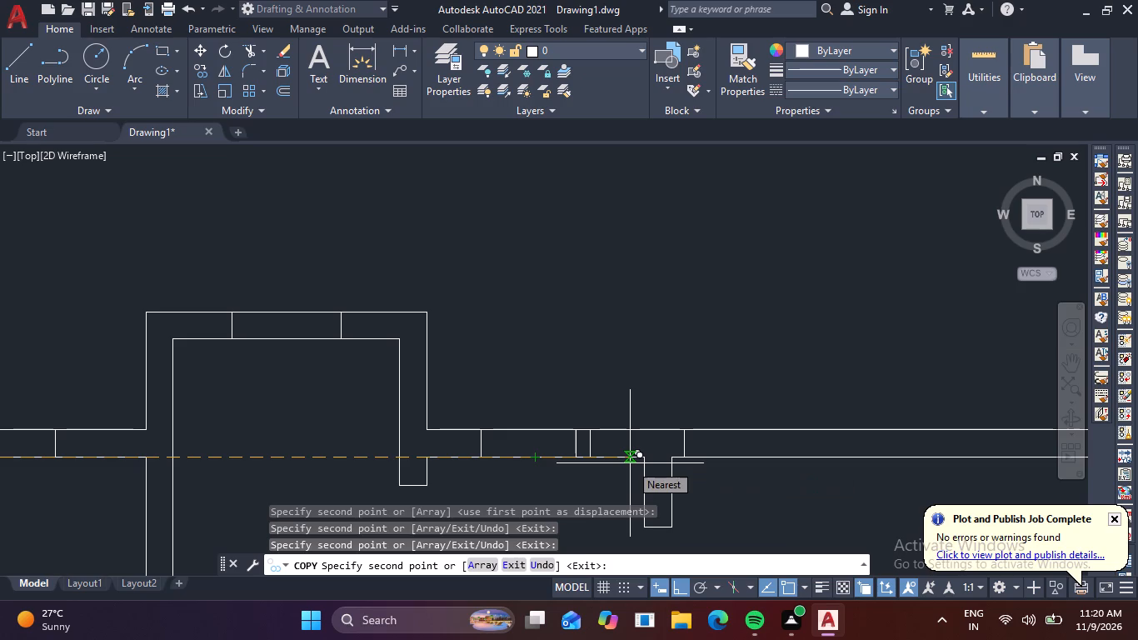
key(Escape)
Offset the line in the northwestern room's north wall, near its northeast corner, 2' west.
scroll(405, 498, down, 3)
middle_drag(405, 497, 631, 428)
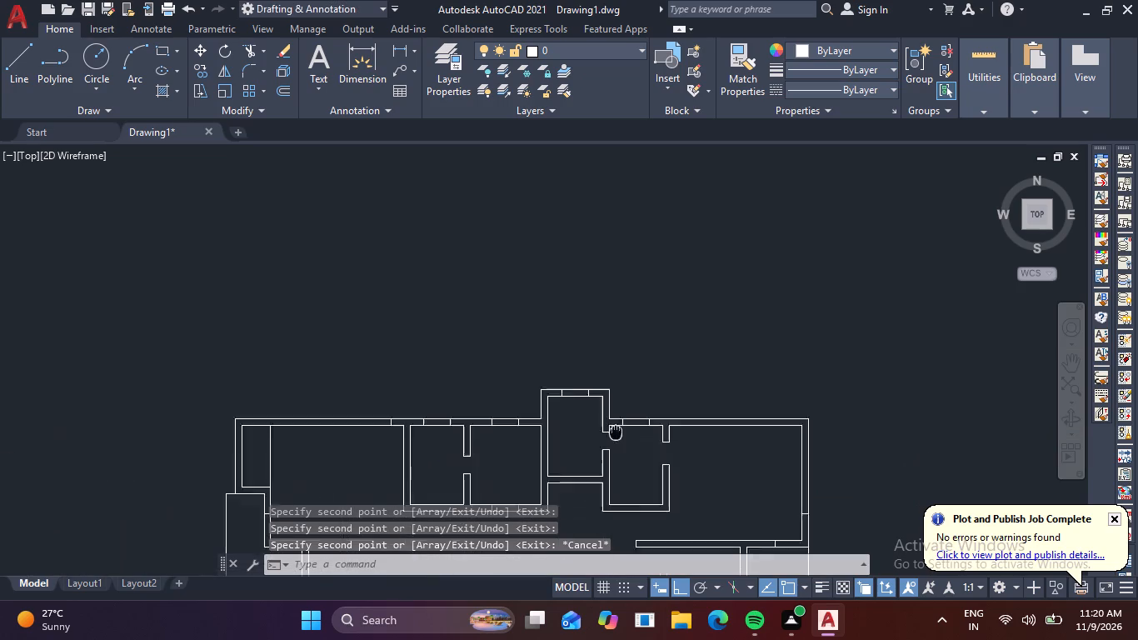
middle_drag(631, 428, 637, 427)
scroll(367, 408, up, 2)
key(o)
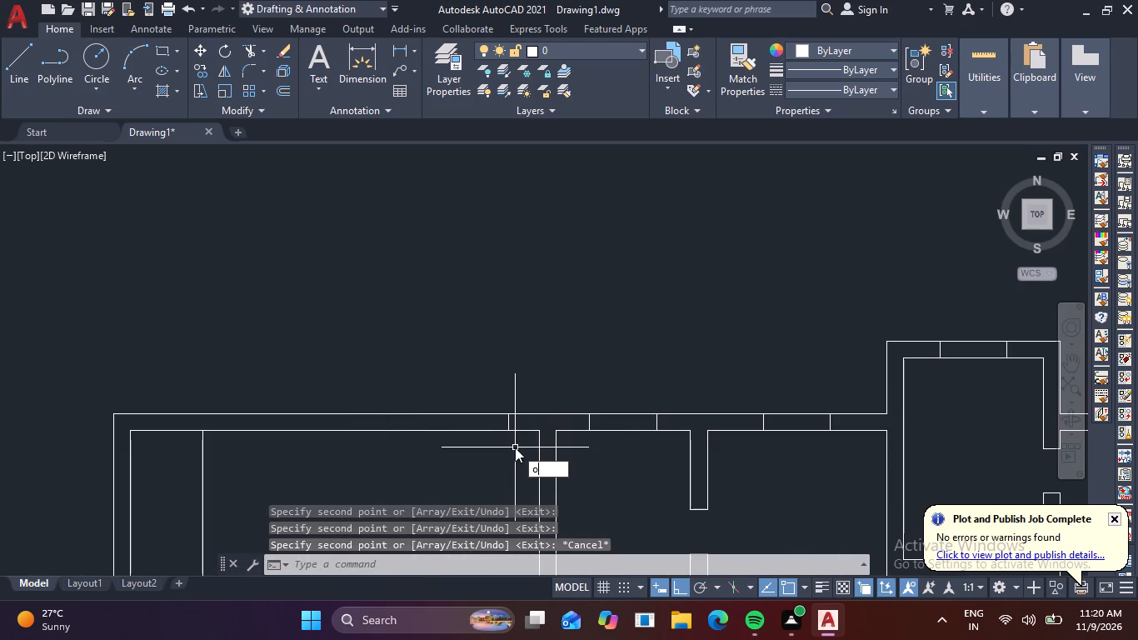
key(space)
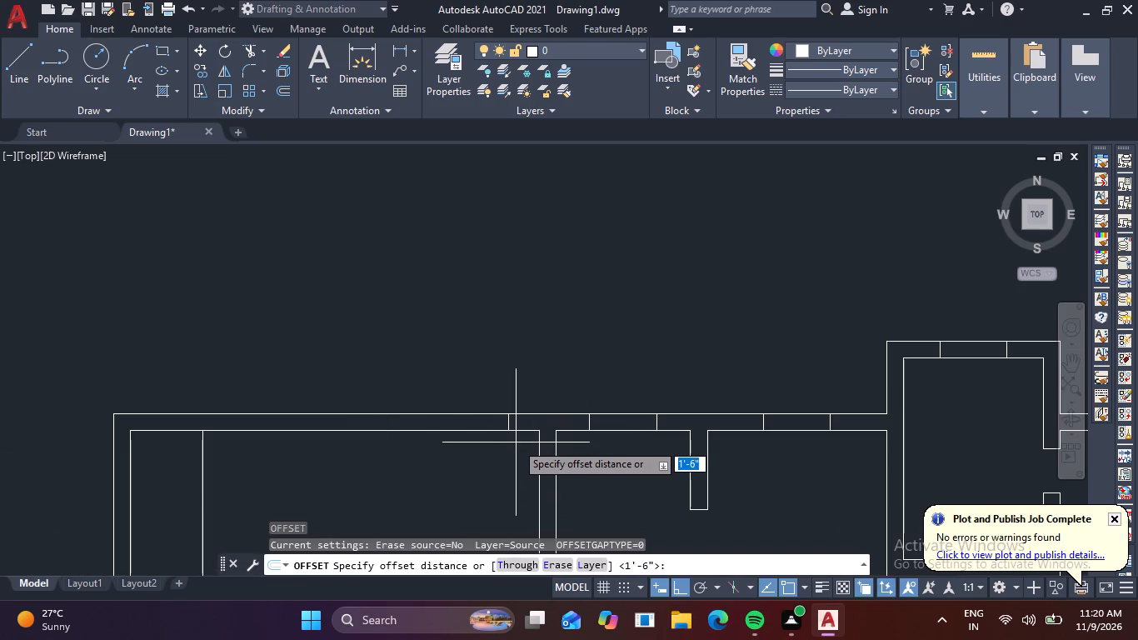
key(2)
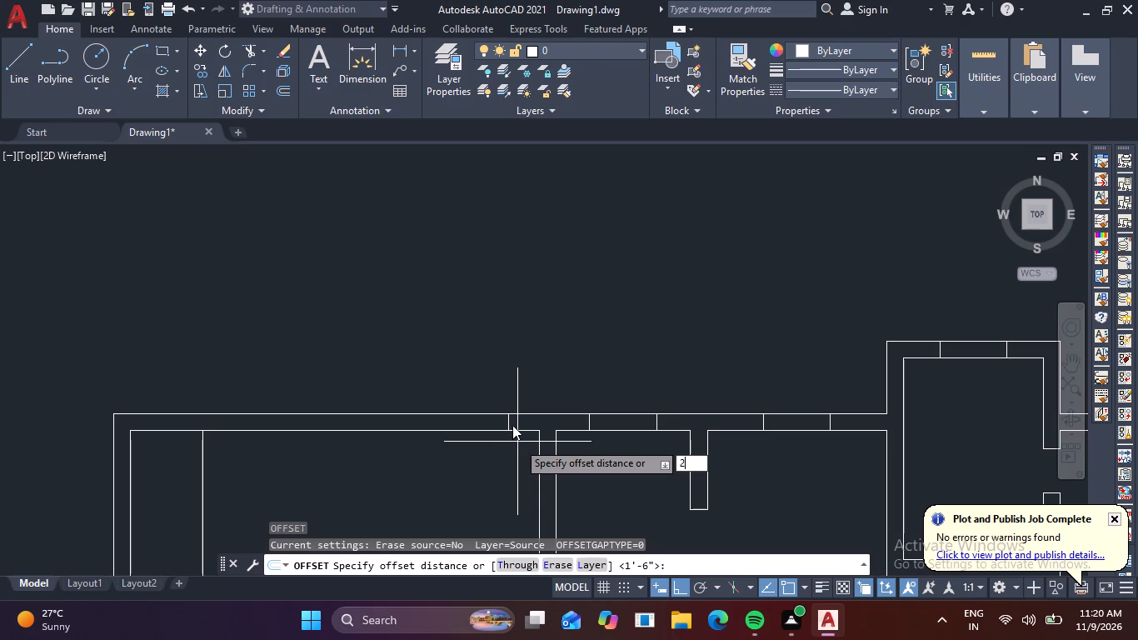
key(apostrophe)
key(Return)
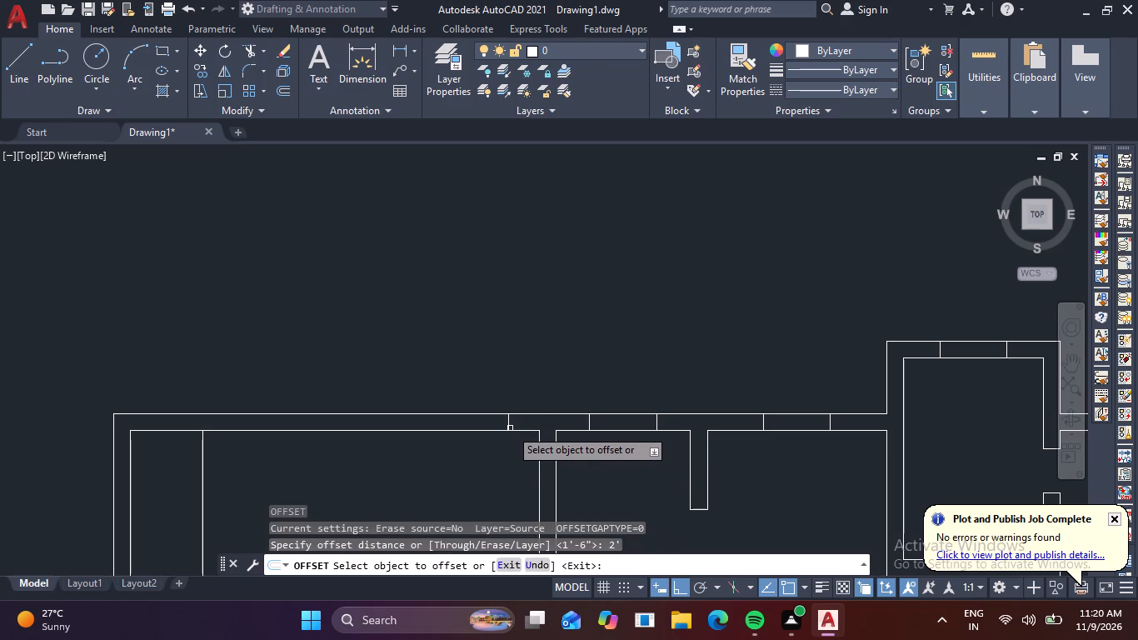
click(507, 426)
click(427, 443)
key(Escape)
Copy the northwestern room's pair of 2' opening lines into the northeastern room's north wall, near that room's northwest corner.
scroll(520, 416, up, 2)
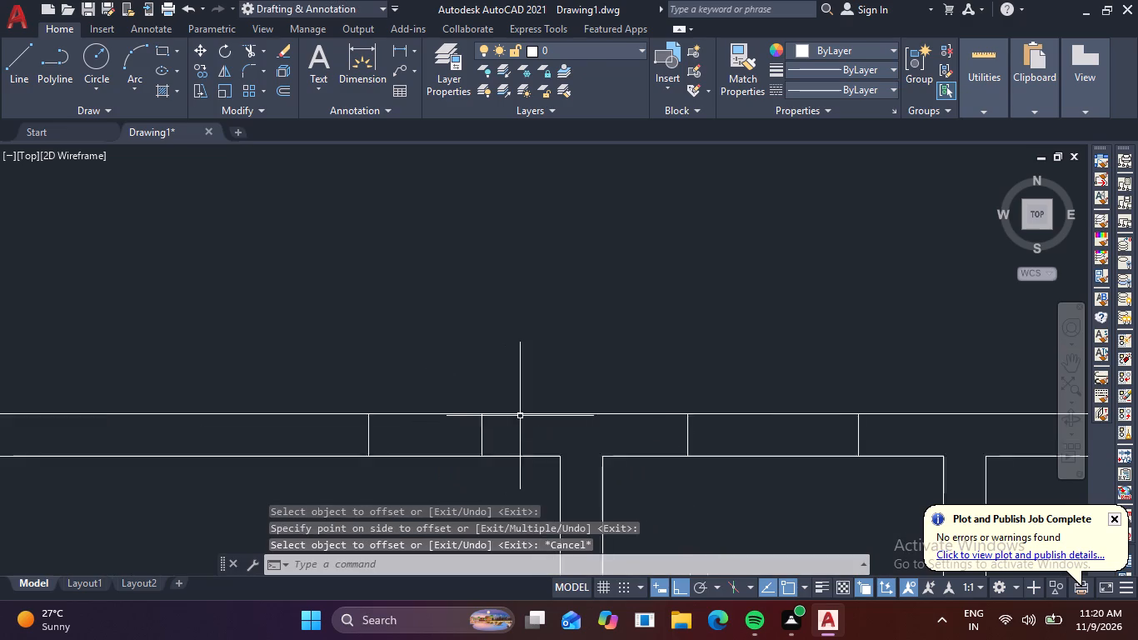
scroll(520, 416, up, 2)
click(462, 470)
click(77, 477)
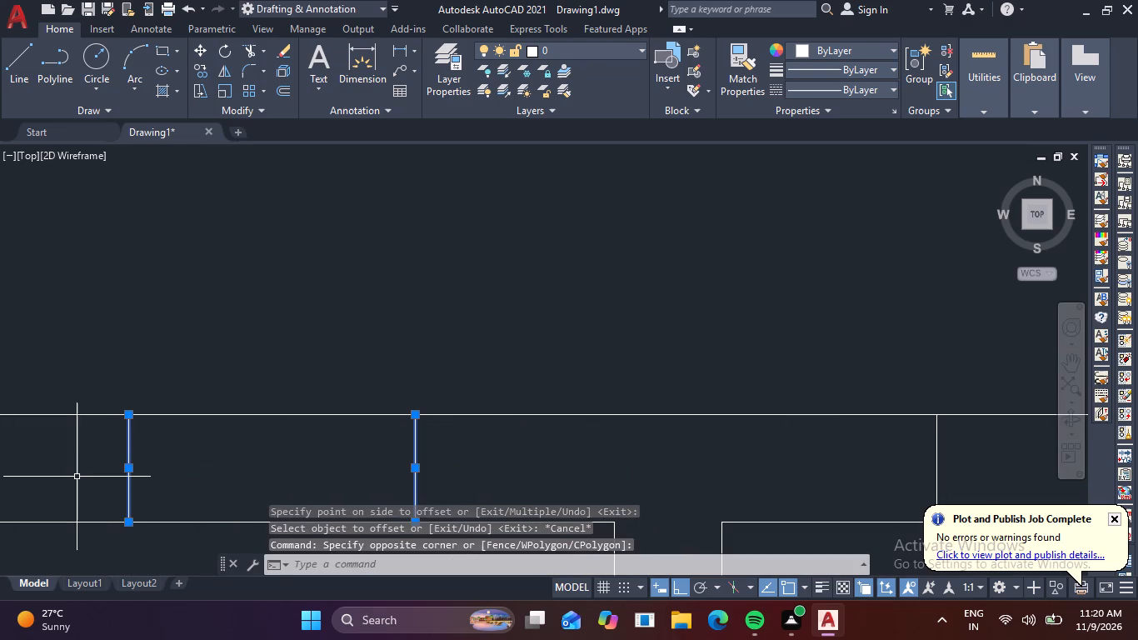
text(co)
key(space)
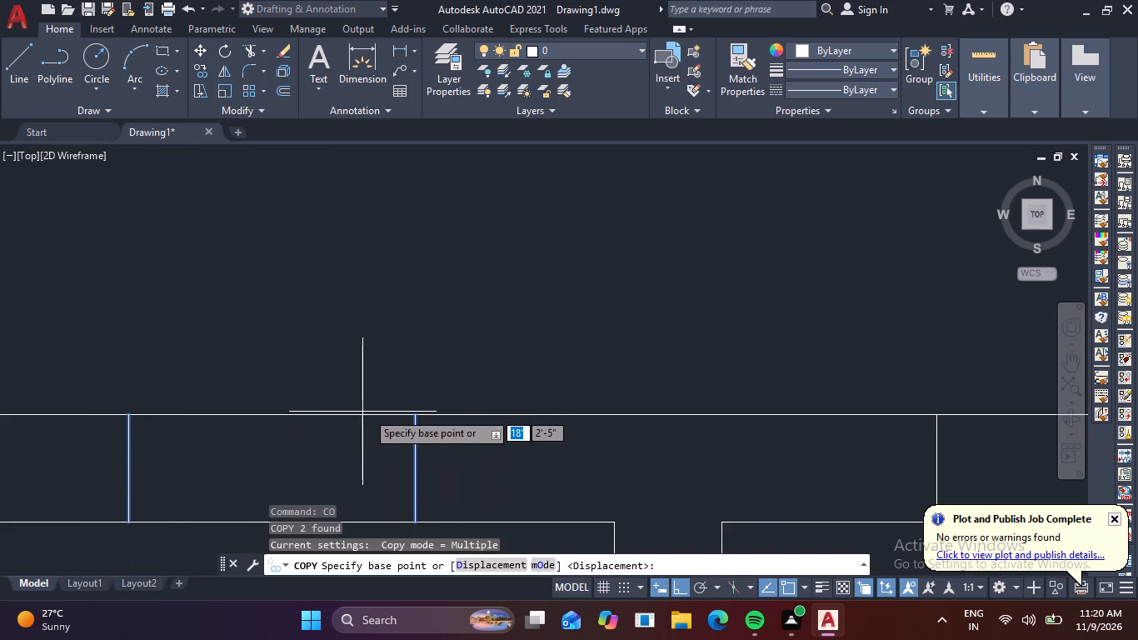
click(129, 412)
scroll(603, 381, down, 4)
middle_drag(639, 384, 88, 420)
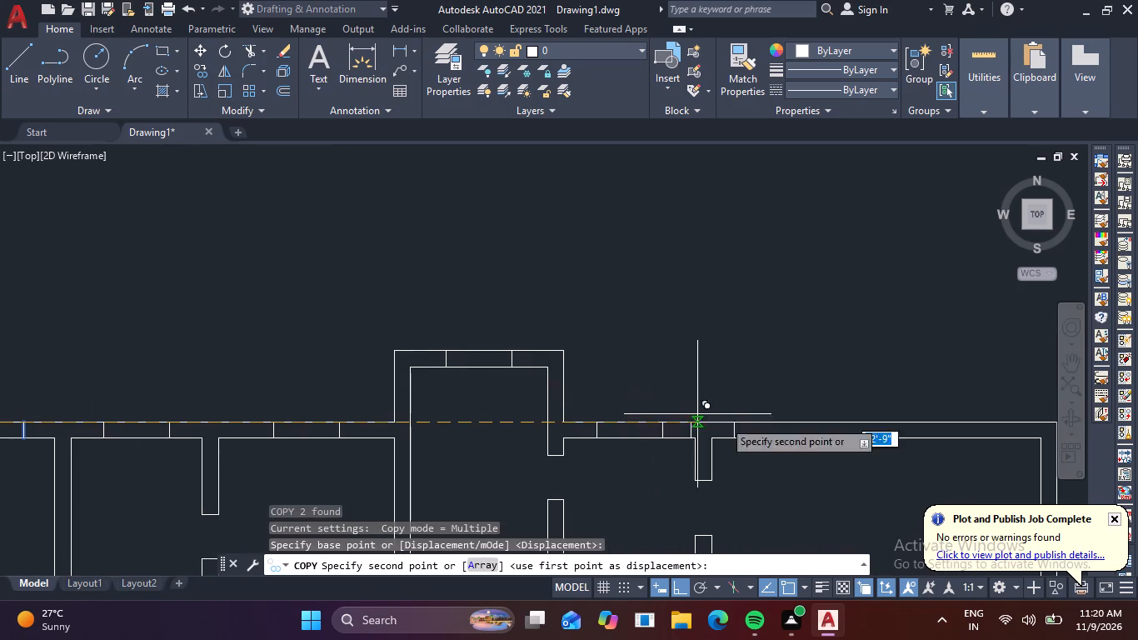
scroll(771, 428, up, 3)
click(610, 405)
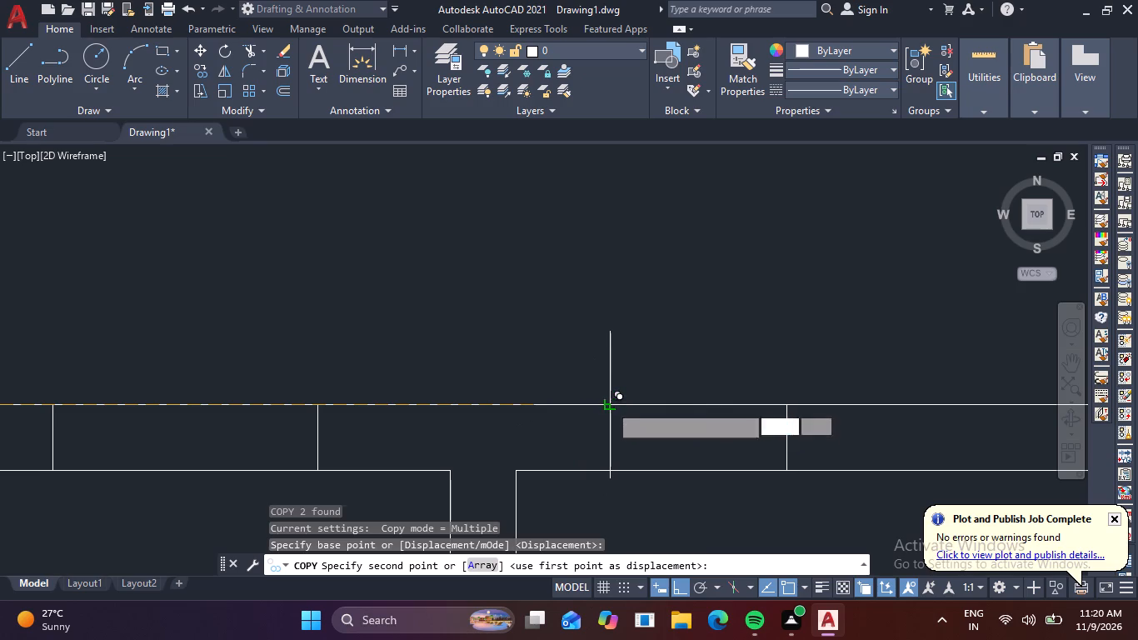
key(Escape)
Draw a 3' line east from the inner face of the central hall's west wall, continuing with a 3' line north.
scroll(628, 454, down, 4)
middle_drag(666, 496, 668, 333)
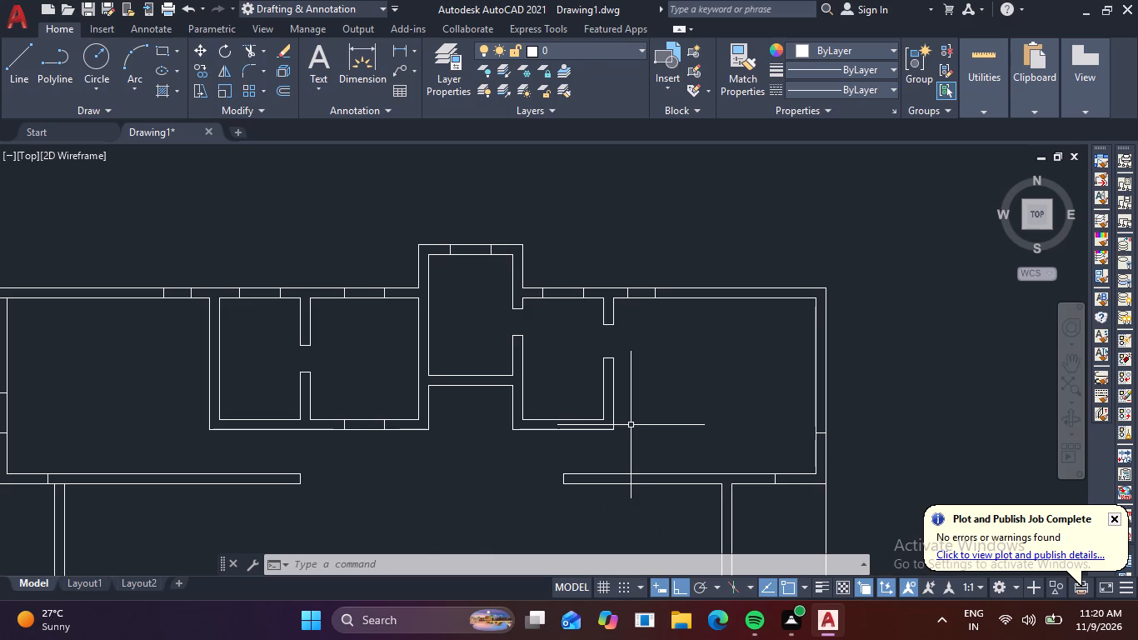
middle_drag(381, 421, 545, 234)
scroll(250, 402, up, 1)
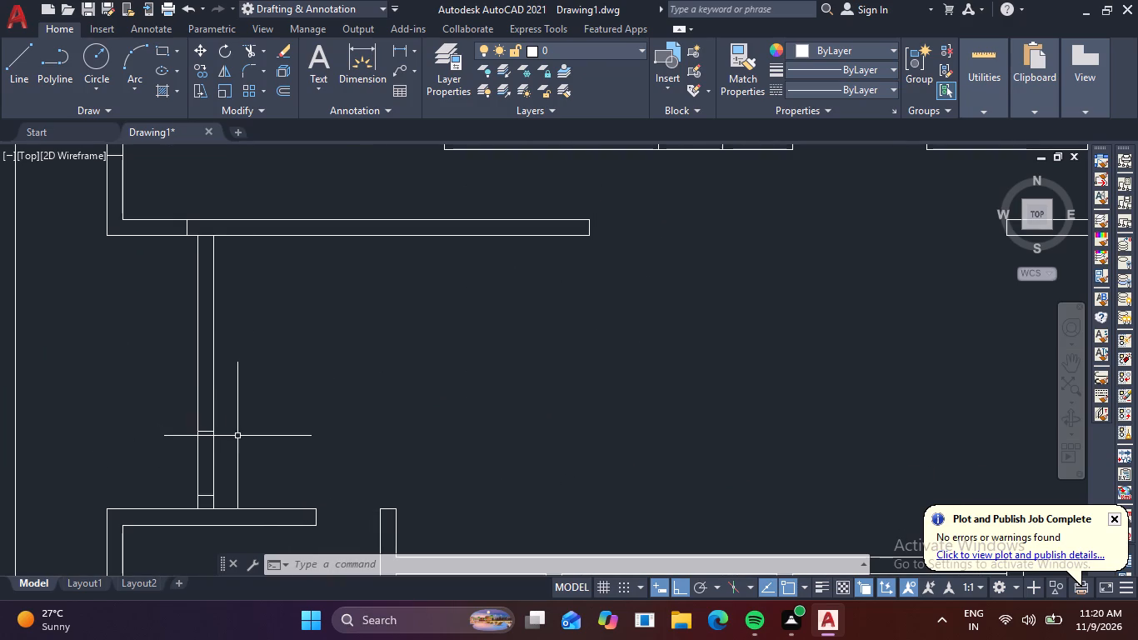
text(l)
key(space)
scroll(230, 274, up, 1)
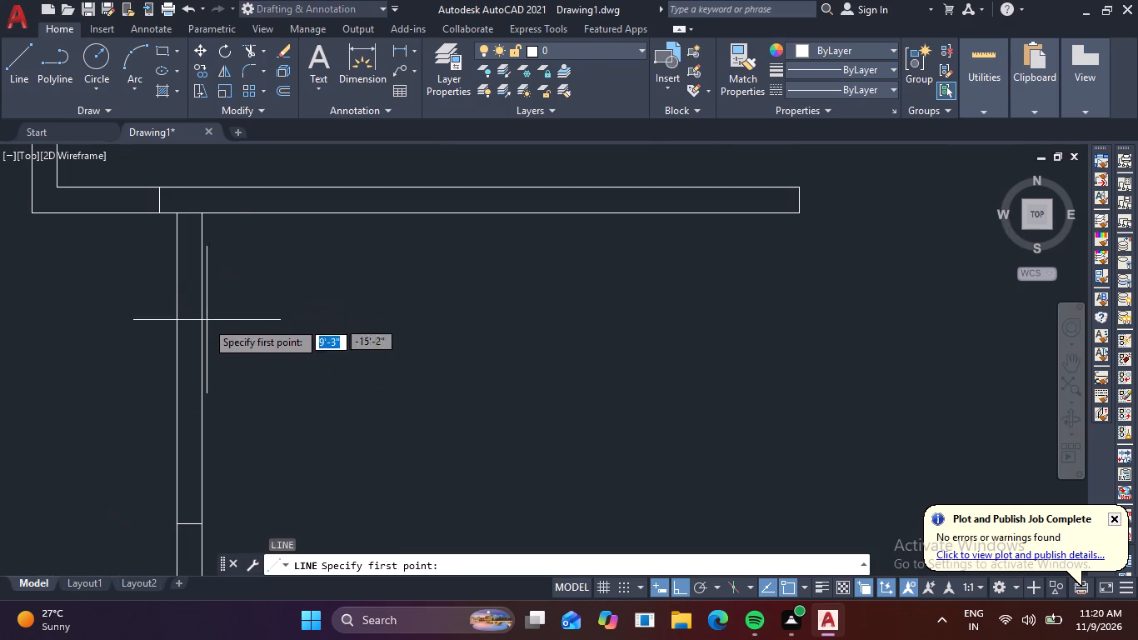
click(203, 337)
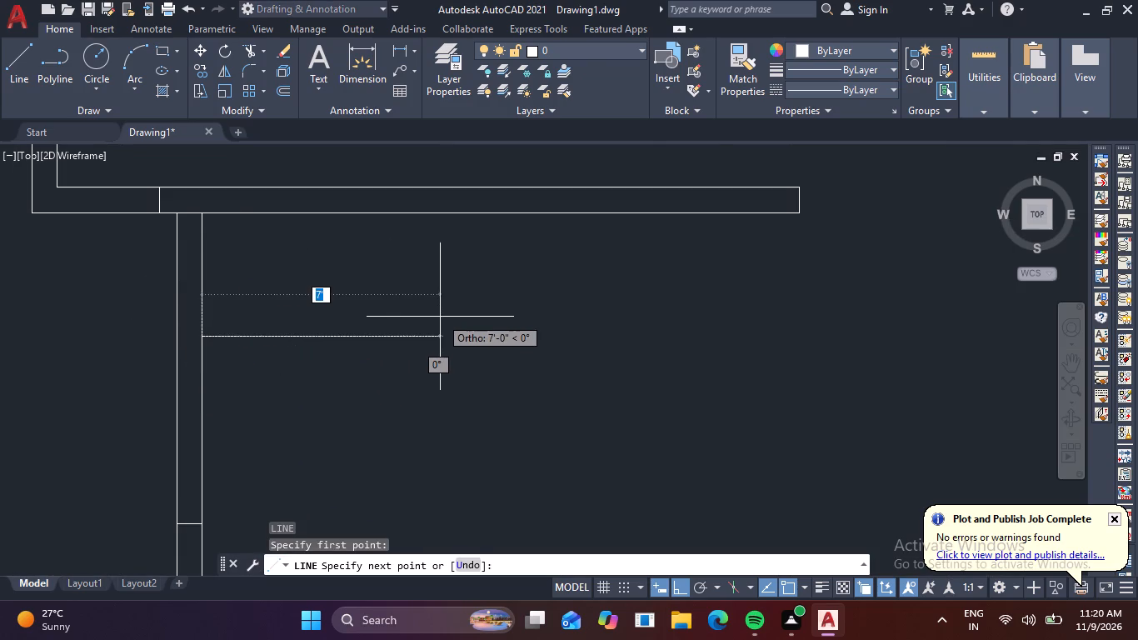
key(3)
key(apostrophe)
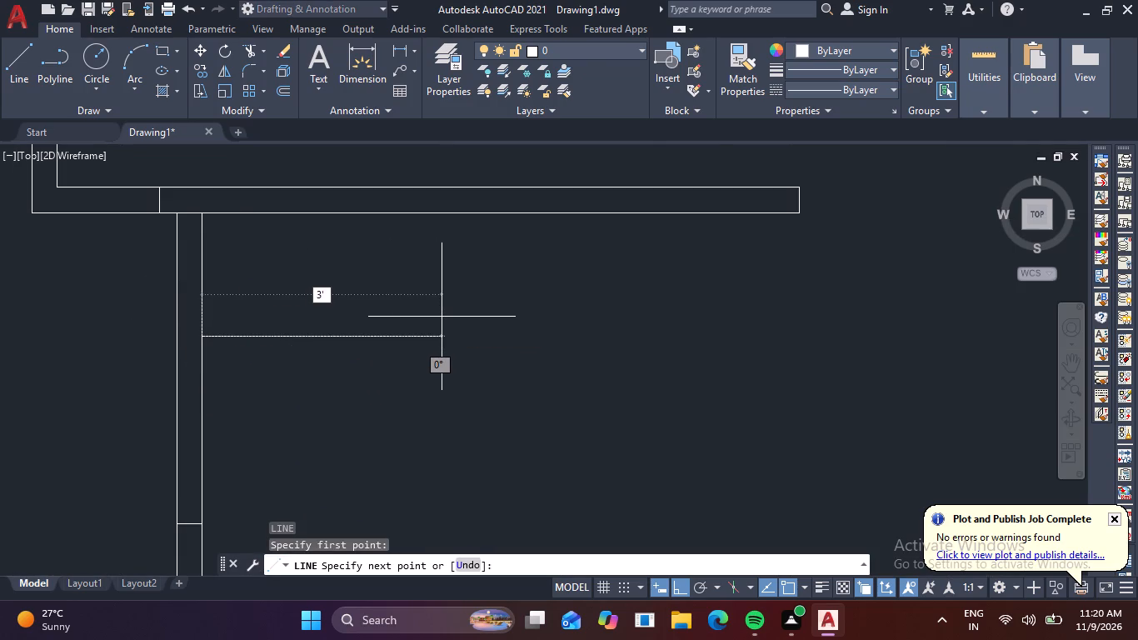
key(space)
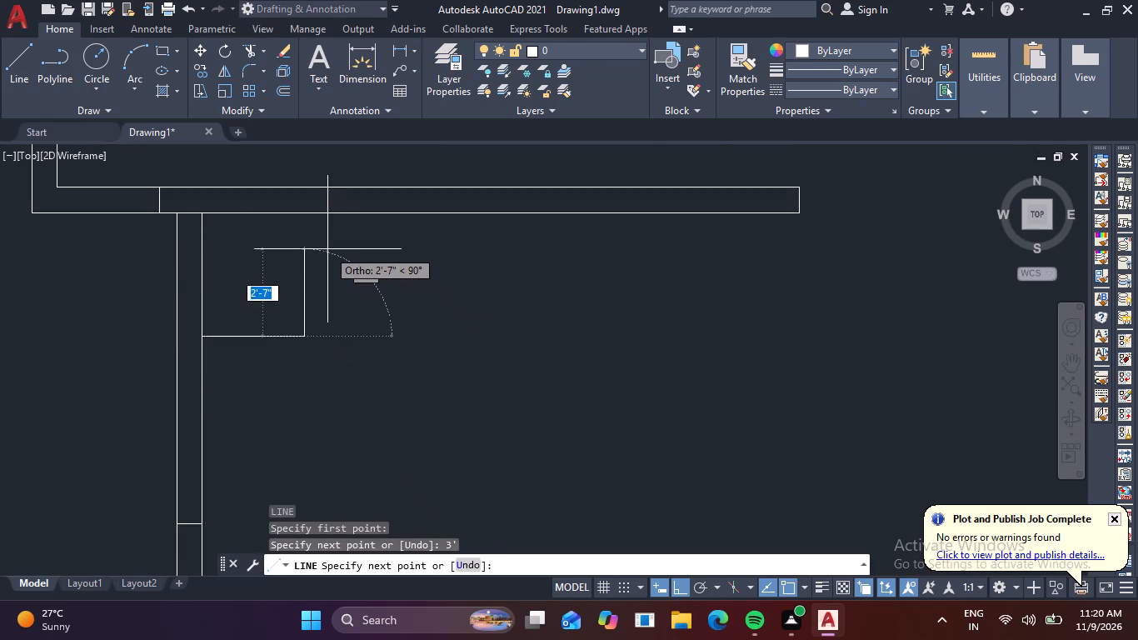
text(3')
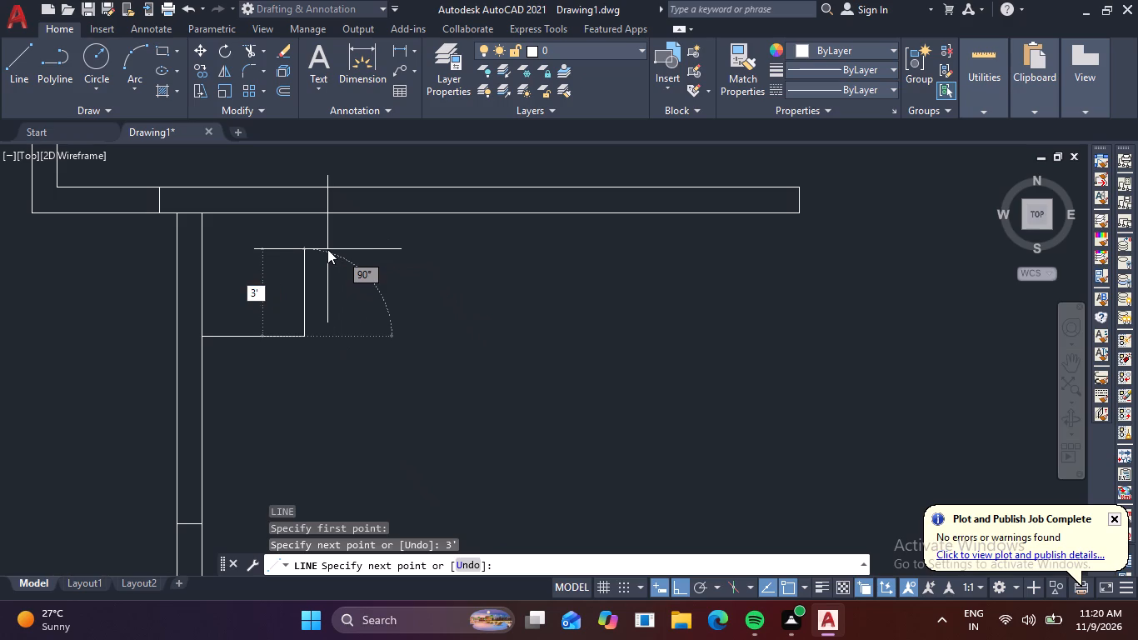
key(space)
key(Escape)
Move the two 3' lines north so the vertical one ends on the hall's north wall, closing the square corner landing.
click(355, 369)
click(278, 319)
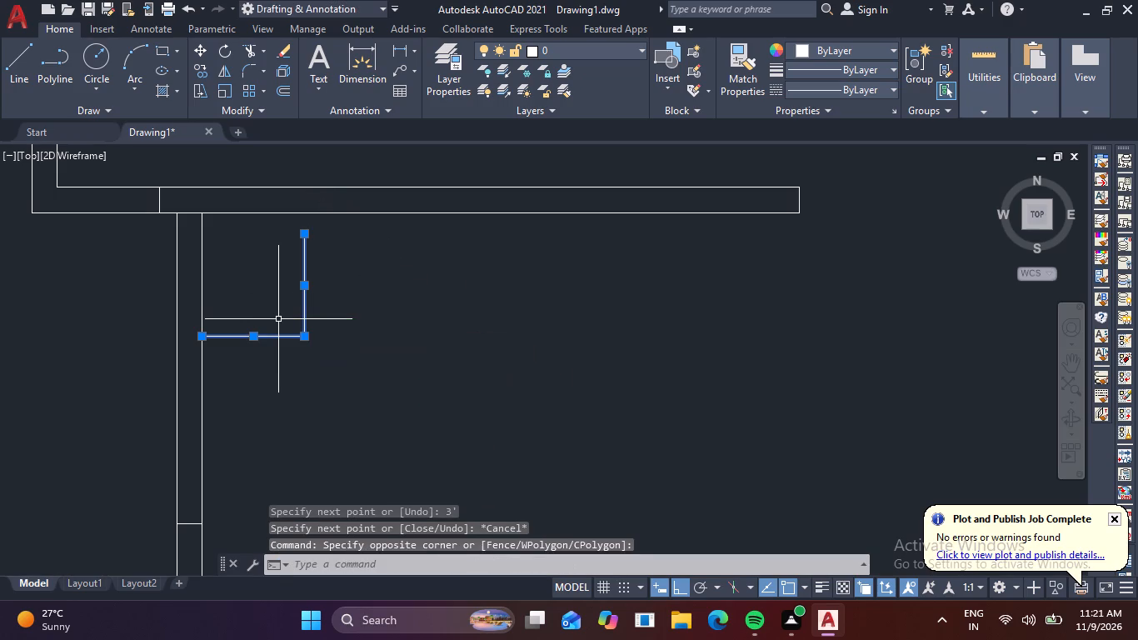
key(m)
key(space)
scroll(287, 227, up, 1)
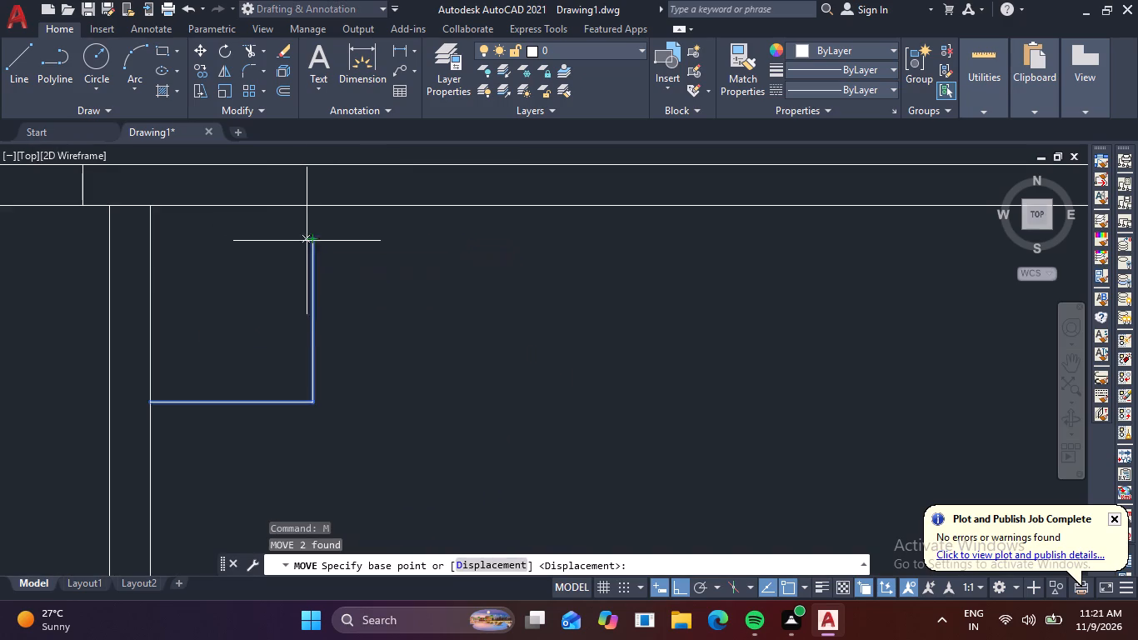
click(312, 237)
click(315, 204)
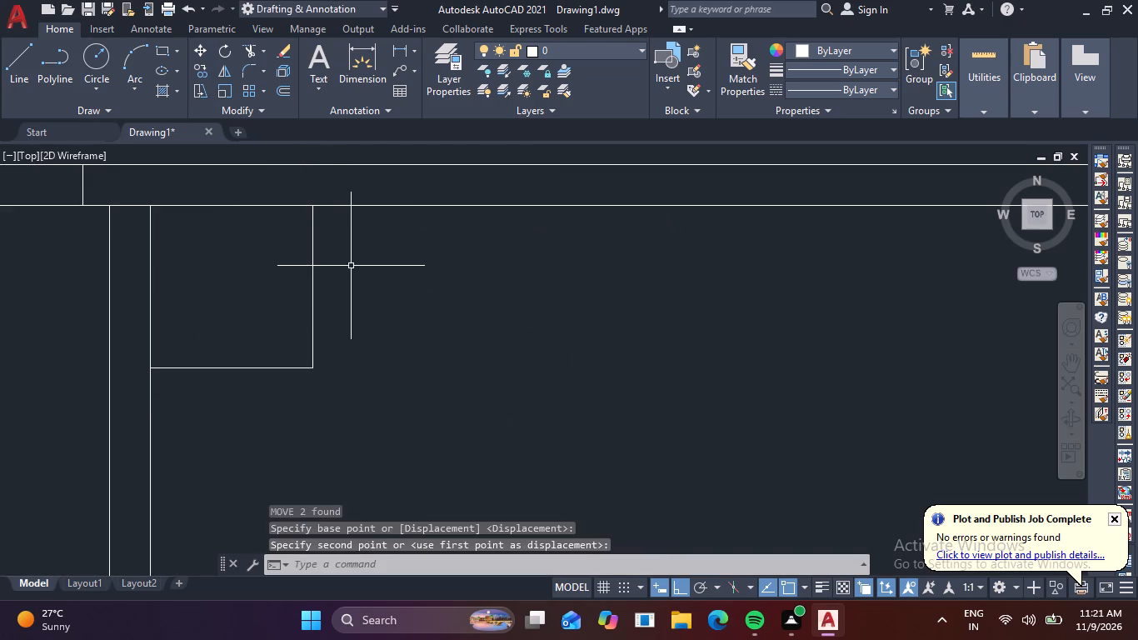
key(Escape)
key(Escape)
Offset the landing's south edge southward at 10" spacing with the Multiple option, making seven stair tread lines.
scroll(331, 339, down, 1)
middle_drag(343, 377, 337, 305)
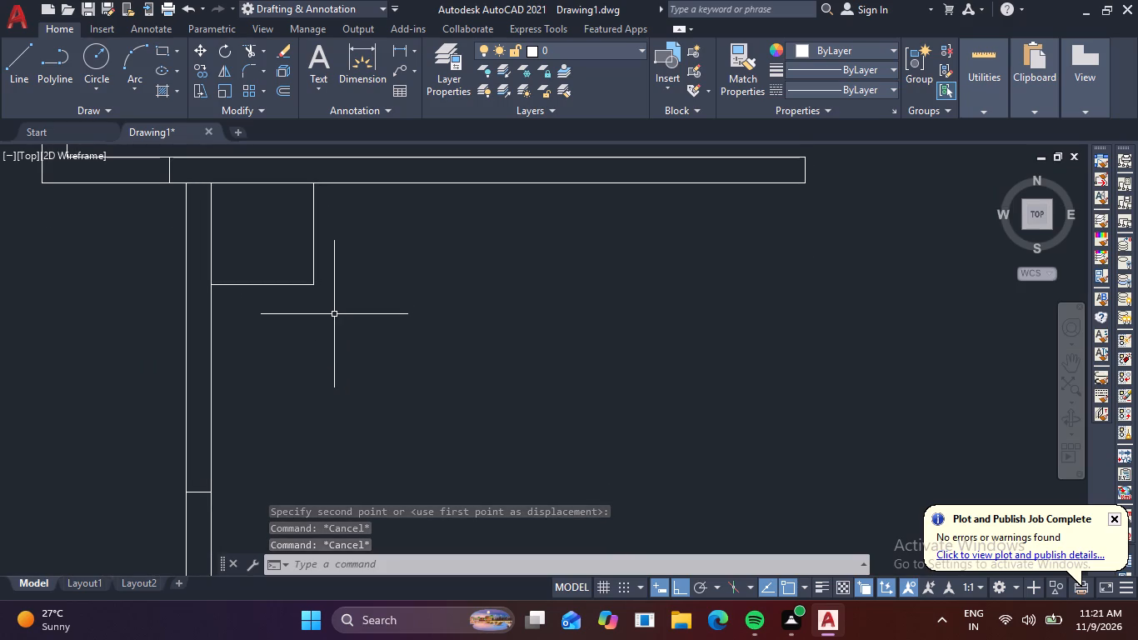
key(o)
key(Return)
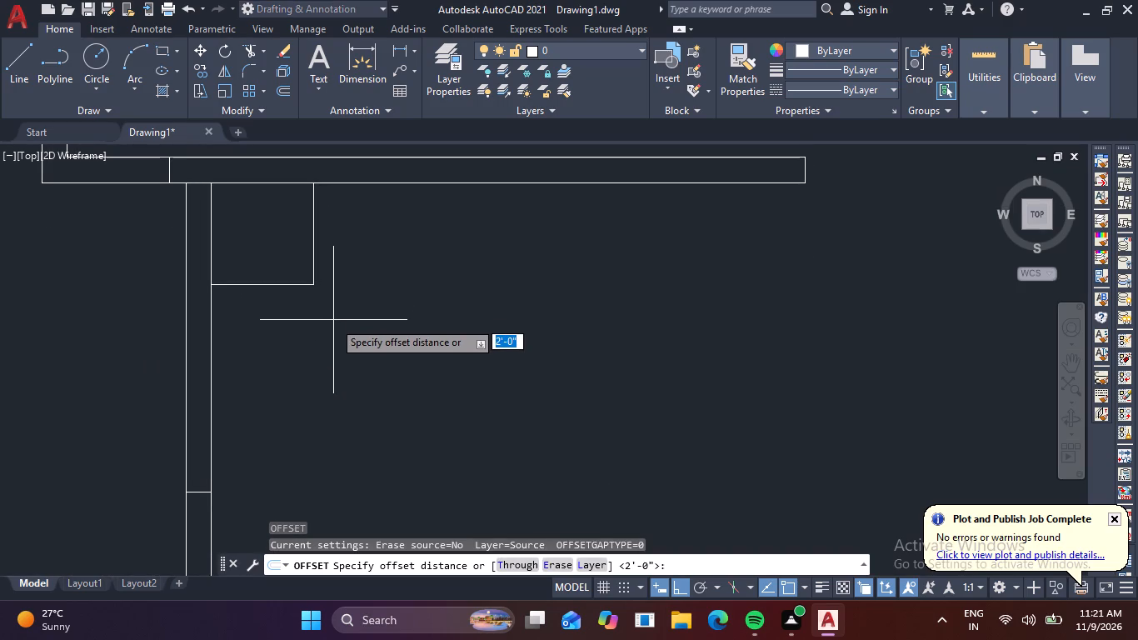
text(10)
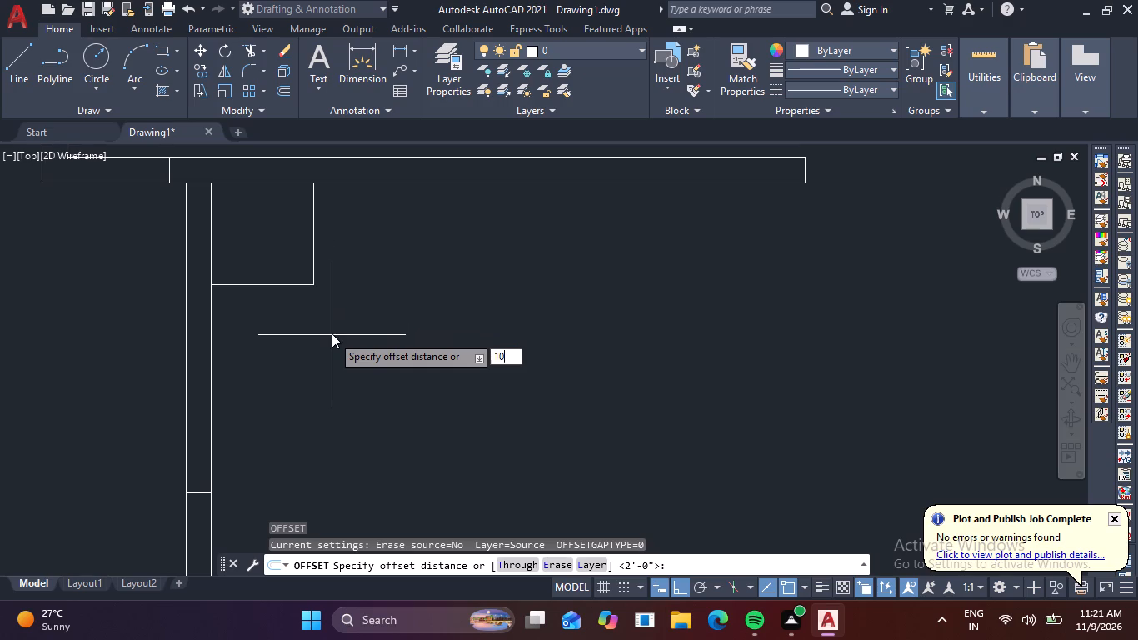
key(Return)
click(290, 287)
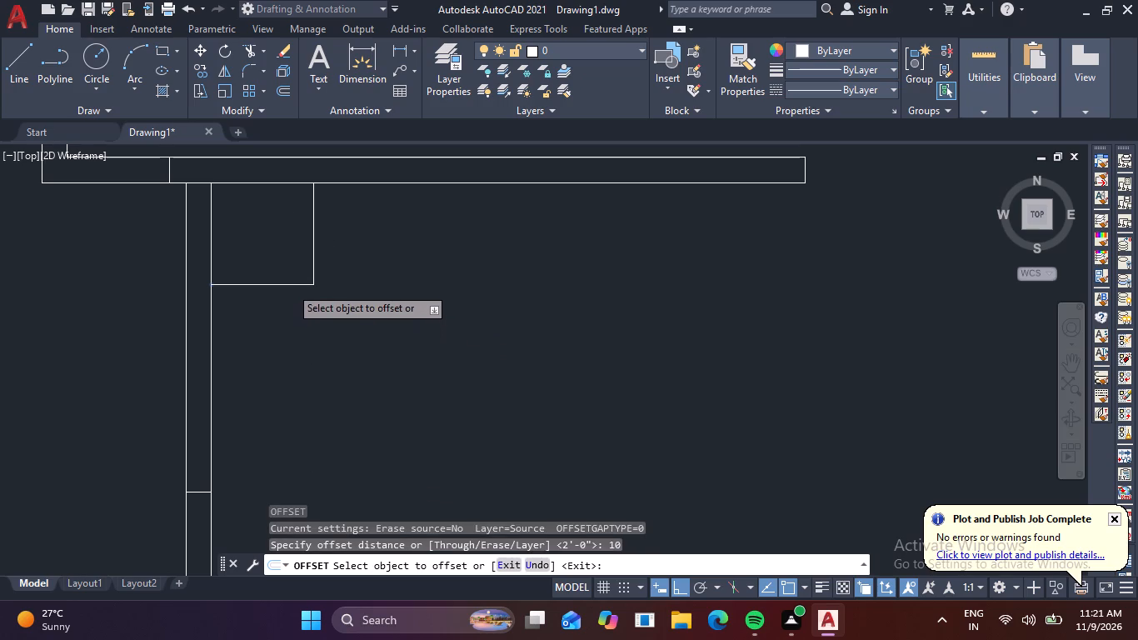
right_click(290, 287)
click(336, 379)
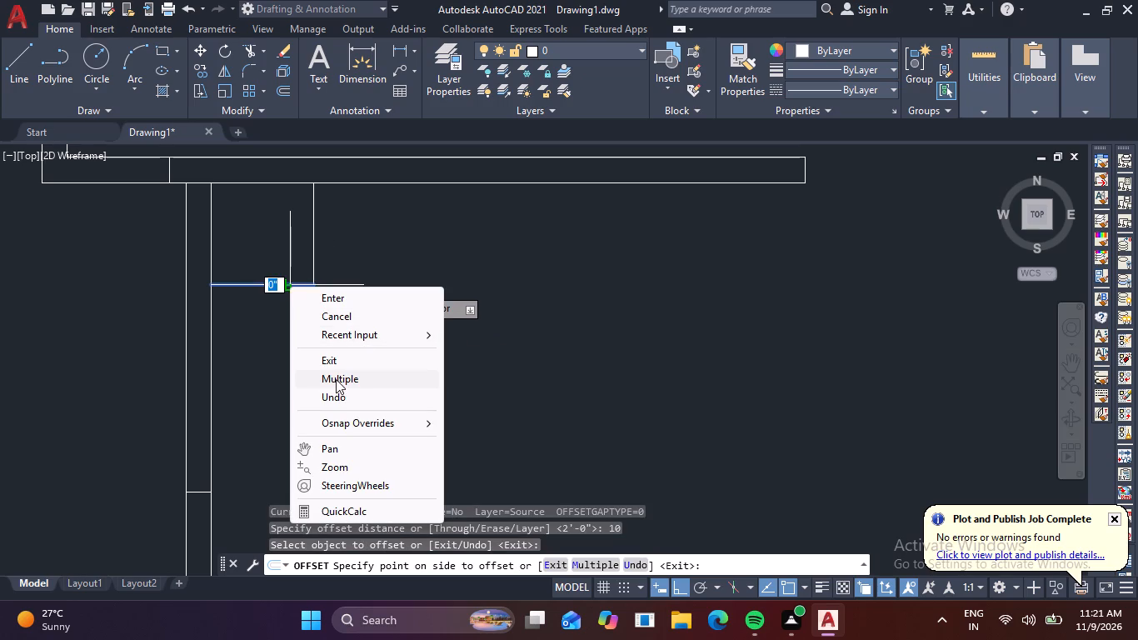
click(285, 427)
drag(288, 434, 290, 446)
double_click(288, 448)
click(295, 449)
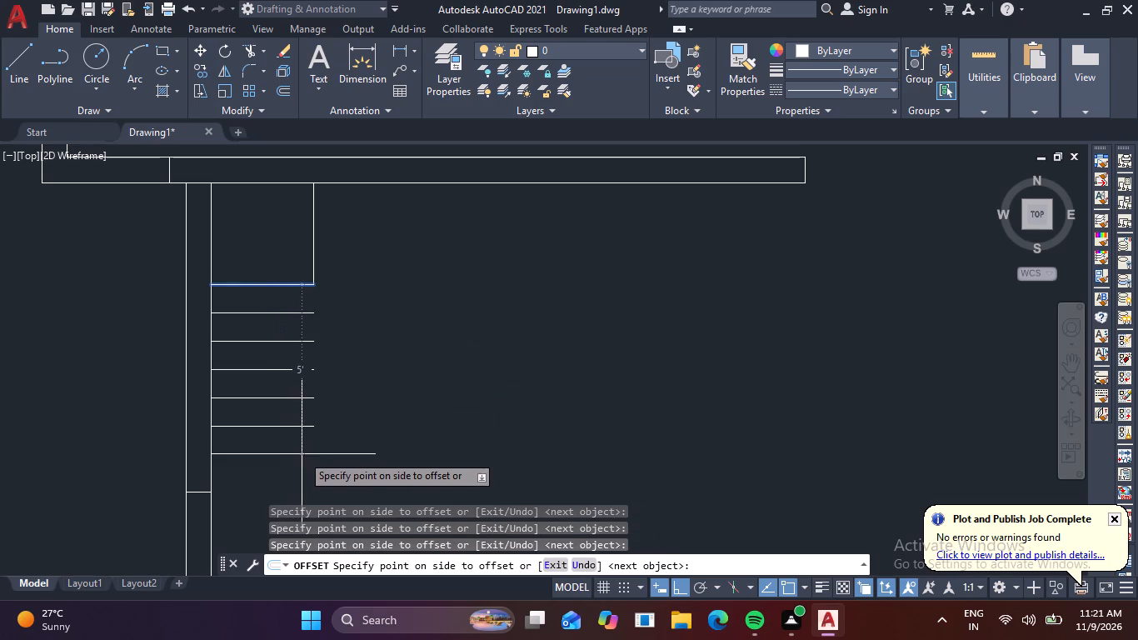
click(307, 459)
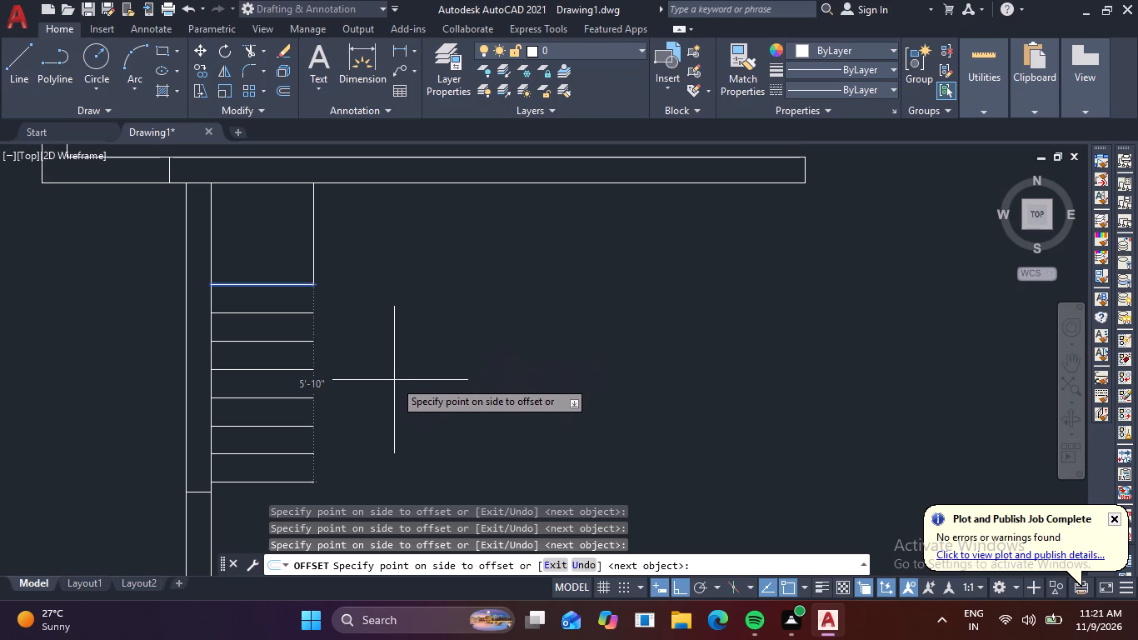
middle_drag(418, 437, 410, 286)
click(367, 382)
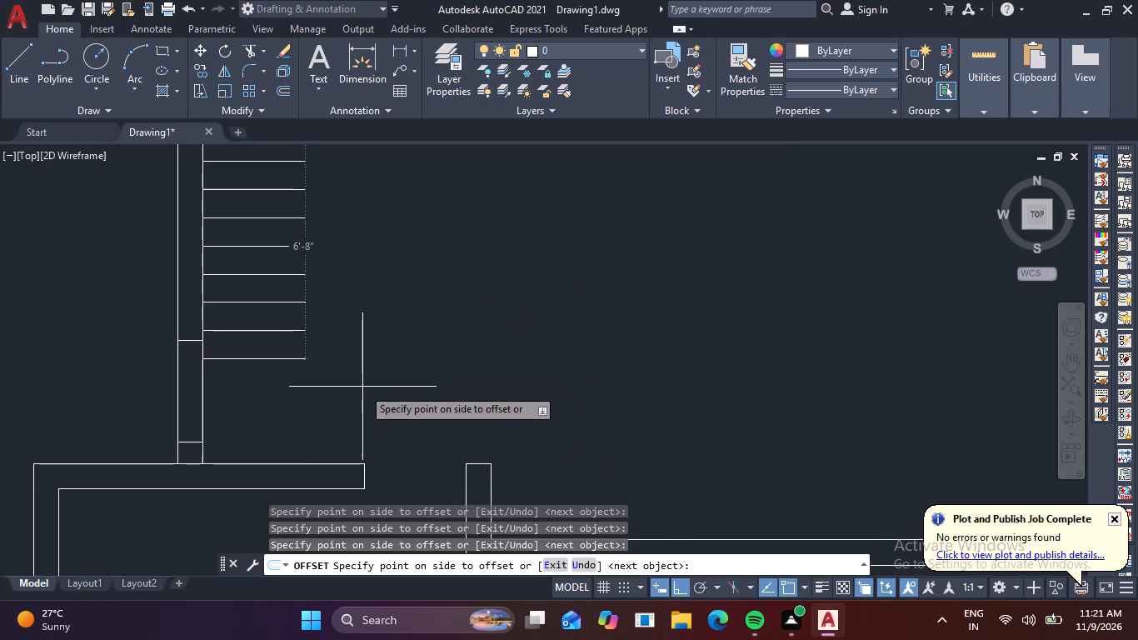
key(Escape)
Offset the landing's east edge eastward at 10" spacing with the Multiple option, making five stair tread lines.
middle_drag(350, 379, 381, 513)
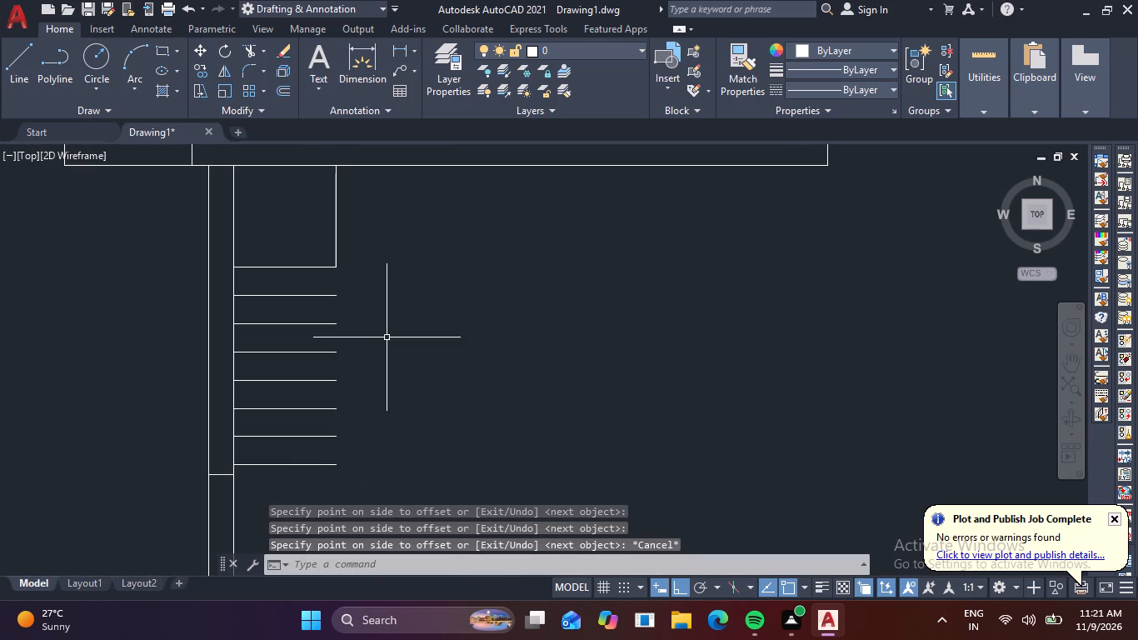
key(space)
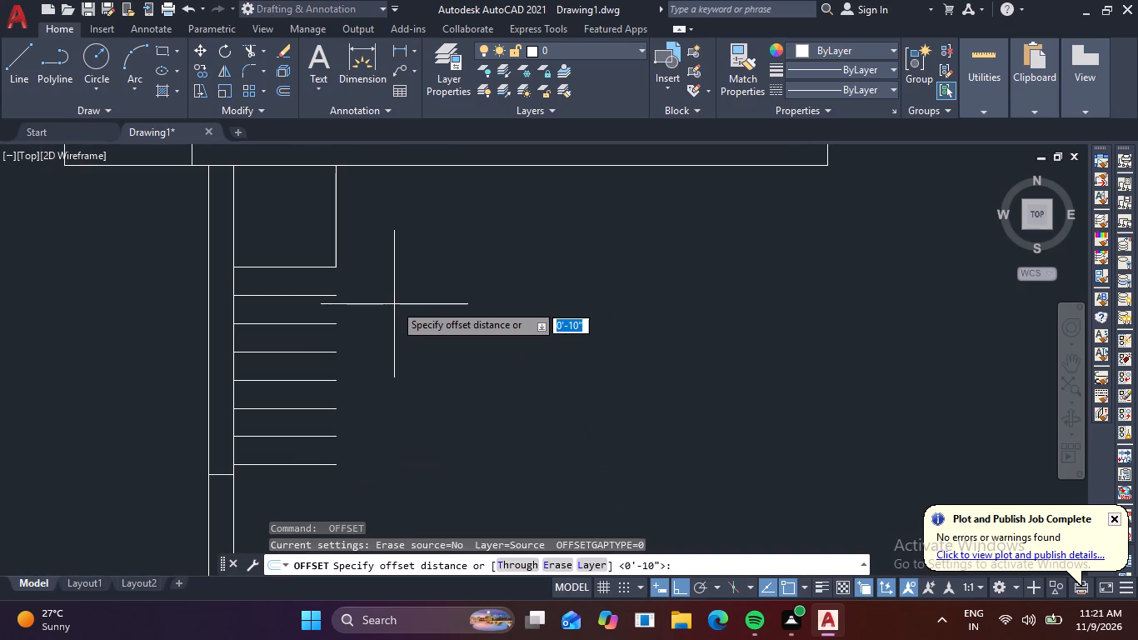
key(space)
click(336, 243)
right_click(336, 243)
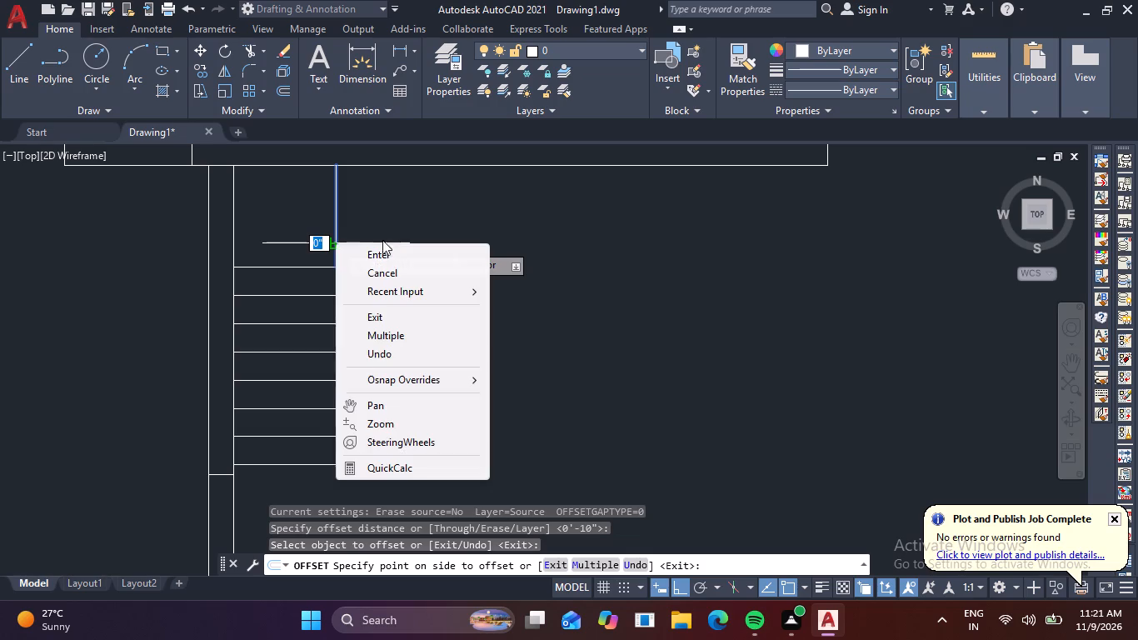
click(391, 333)
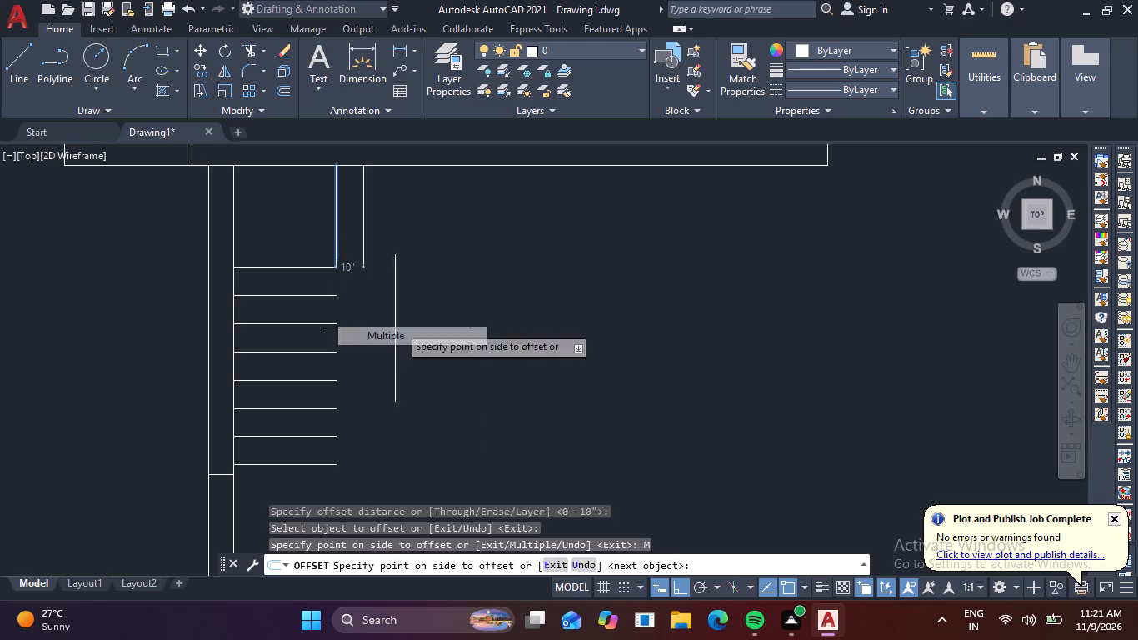
click(502, 277)
click(631, 267)
click(636, 266)
click(665, 266)
click(608, 272)
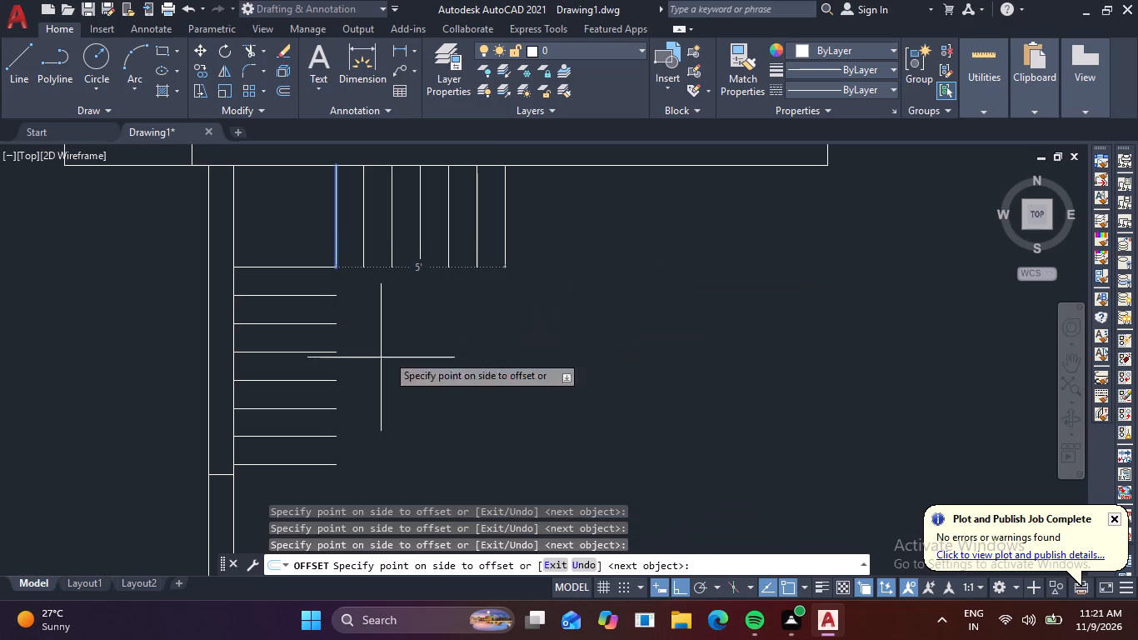
key(Escape)
Draw the stair's inner edge from the easternmost tread's end to the landing corner, then south to the last tread's end.
key(l)
key(space)
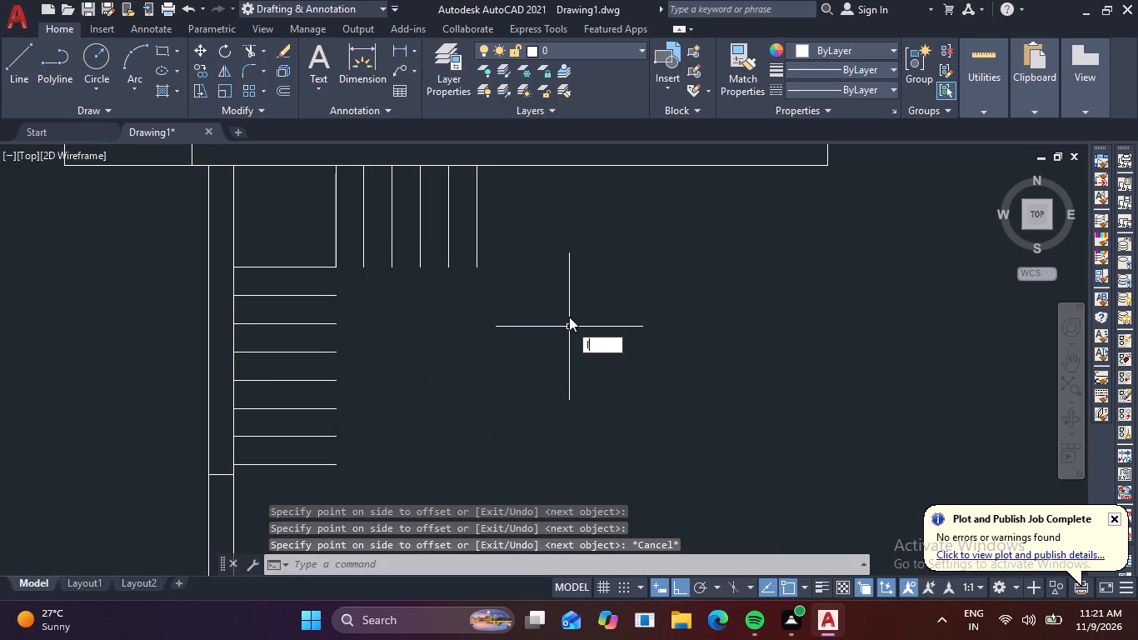
click(477, 266)
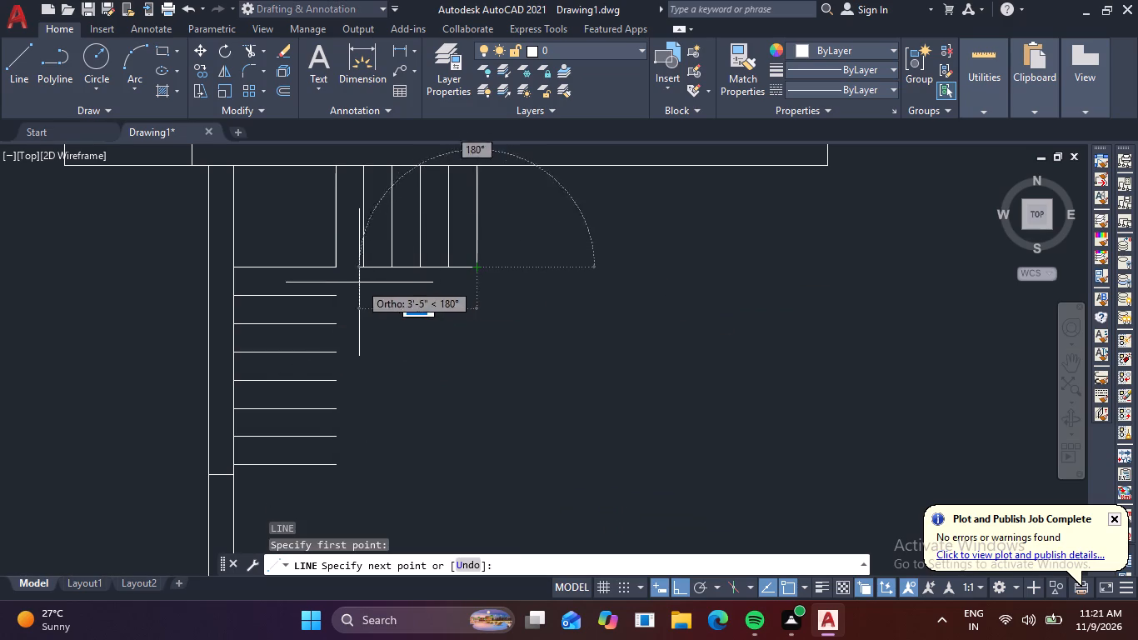
click(338, 268)
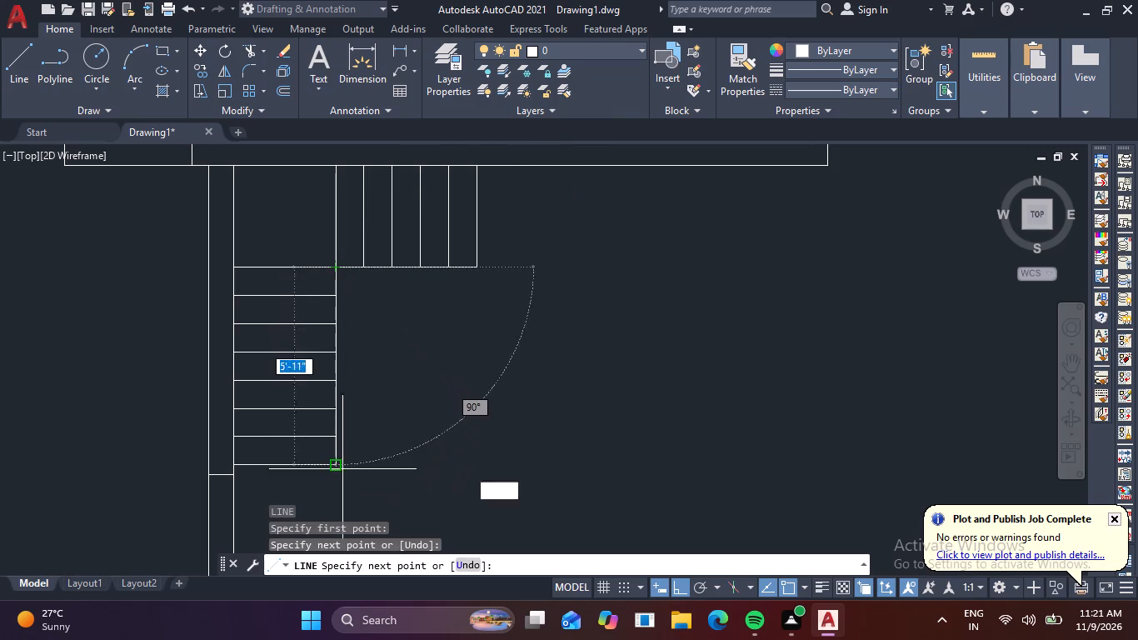
click(335, 465)
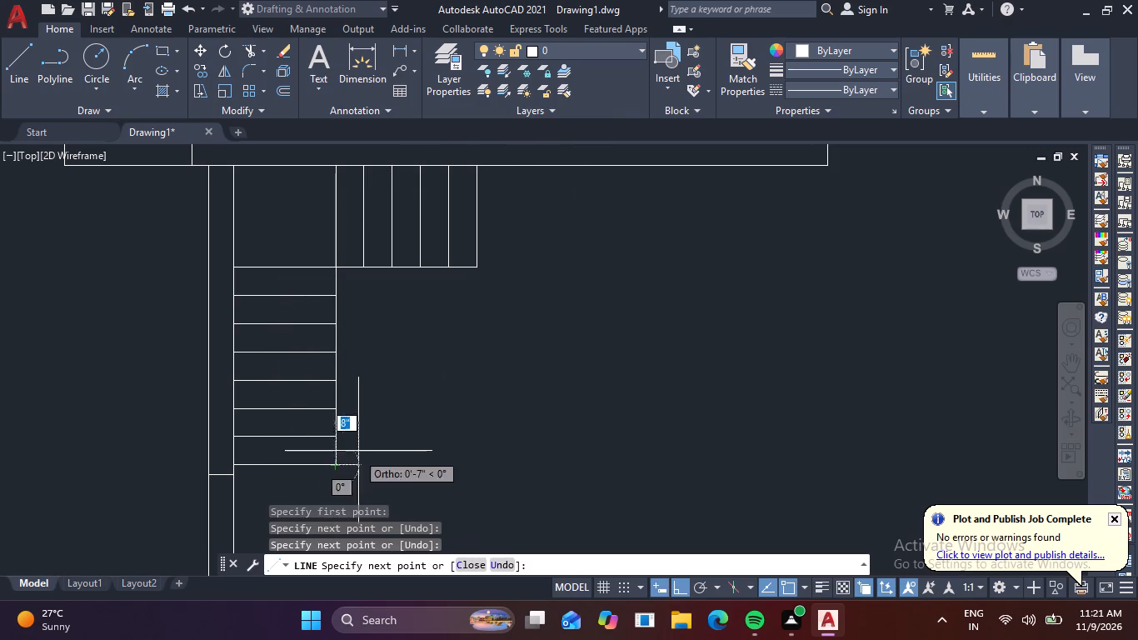
key(Escape)
key(Escape)
Draw a short line across the 9" wall west of the stair, beside the corner landing.
scroll(486, 402, down, 3)
scroll(477, 396, up, 1)
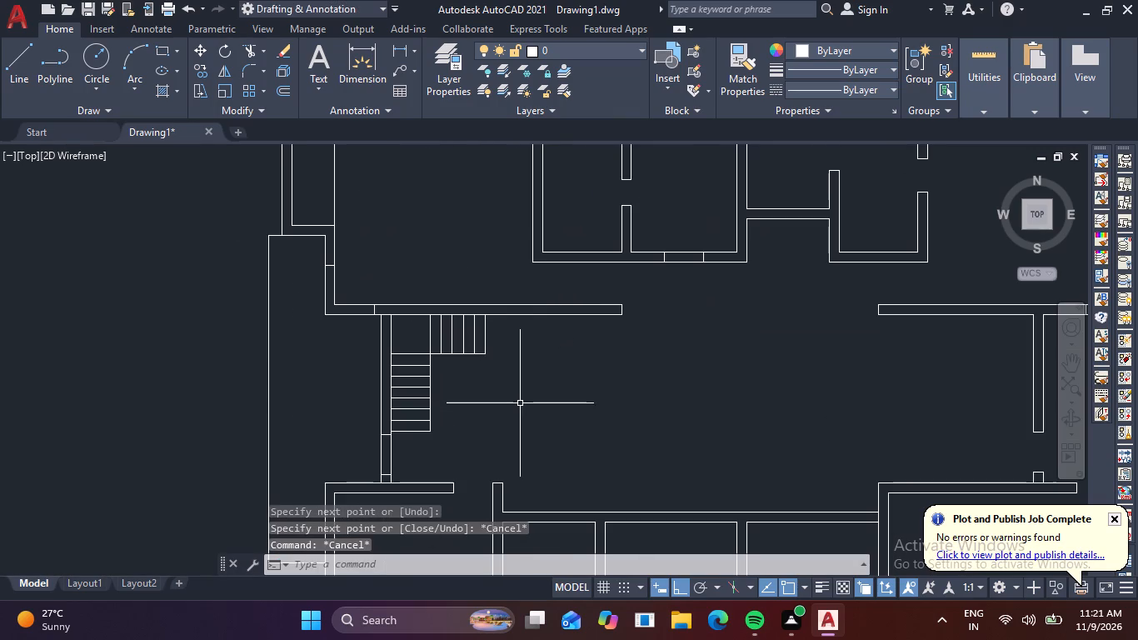
key(l)
key(space)
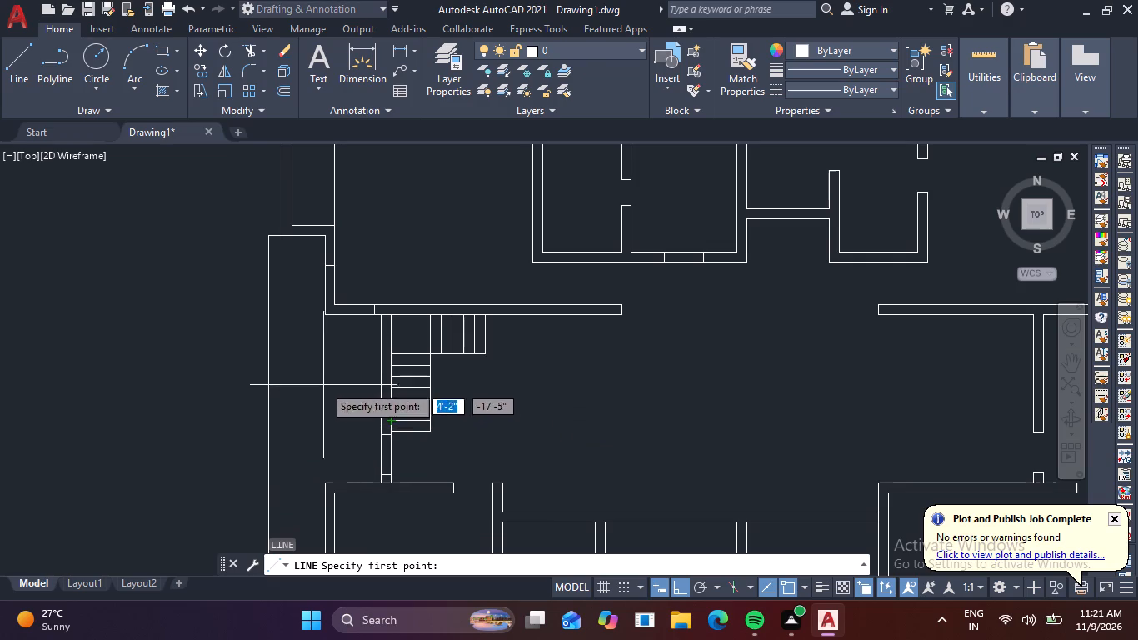
scroll(358, 330, up, 2)
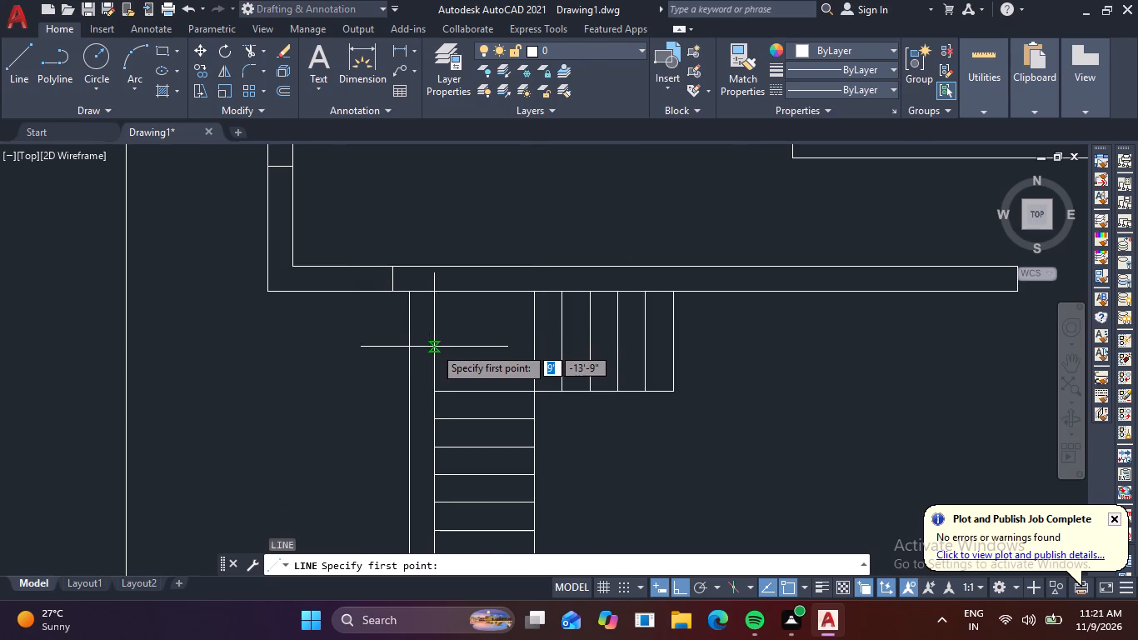
click(434, 347)
click(412, 347)
key(space)
Offset the short line across the wall beside the landing 4' southward.
text(o)
key(space)
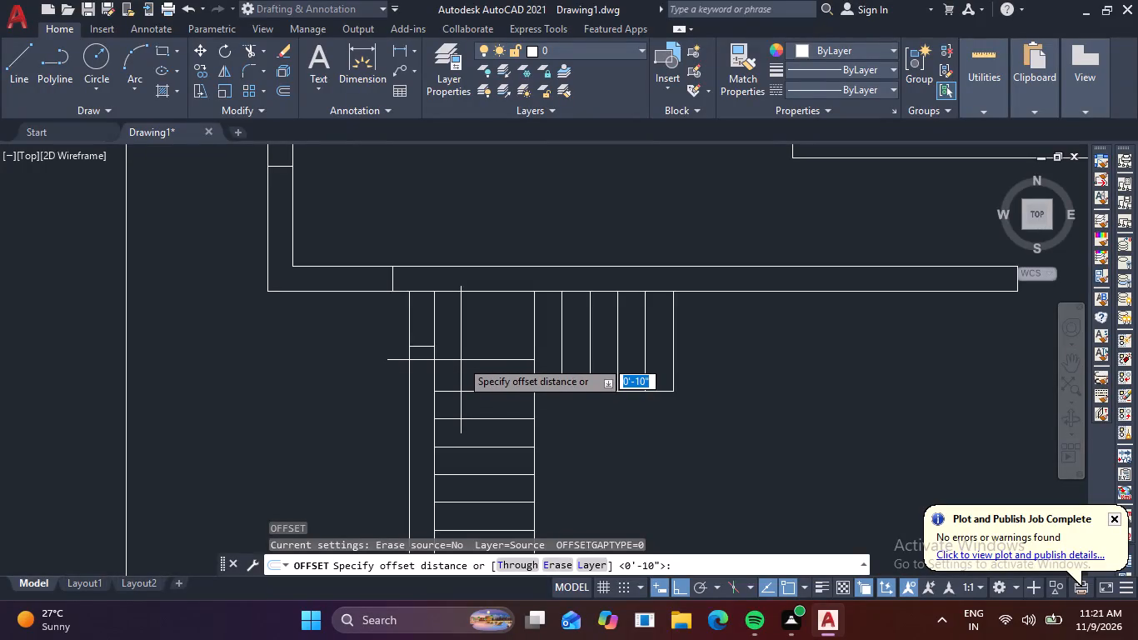
key(4)
key(apostrophe)
key(space)
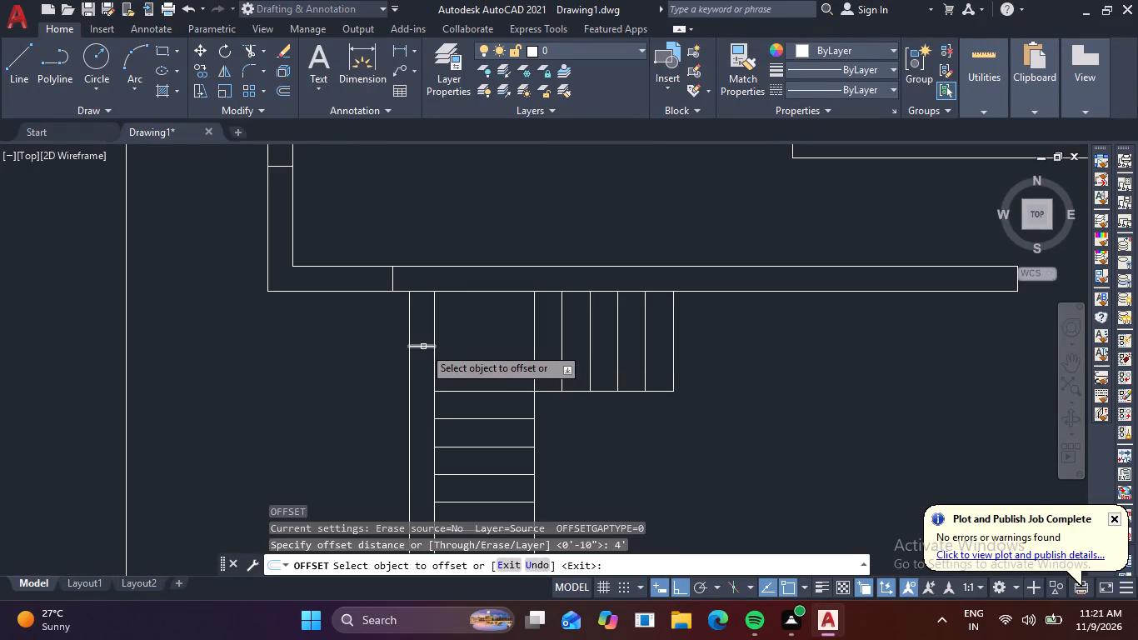
click(423, 347)
click(432, 409)
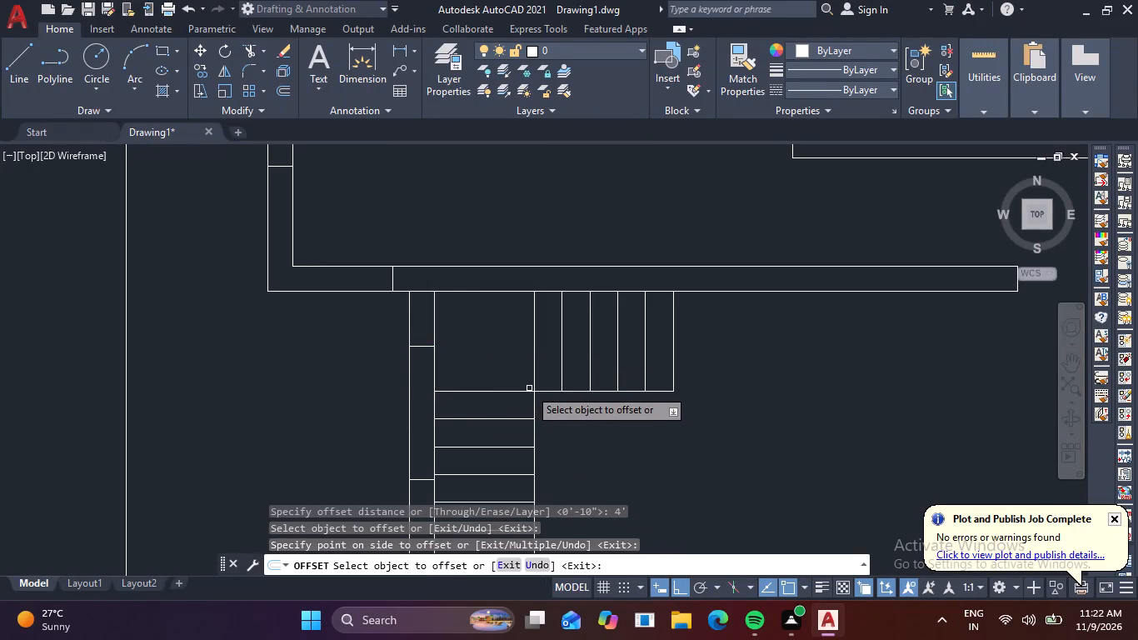
key(Escape)
key(Escape)
key(Escape)
key(Escape)
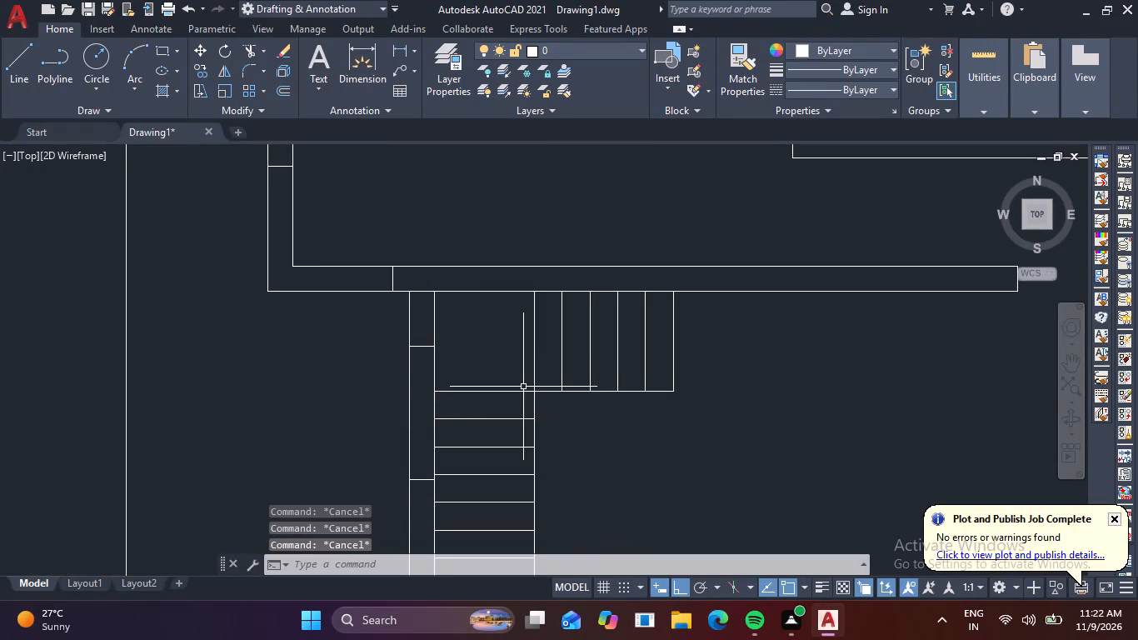
Copy the two short wall lines near the corner northwest of the stair straight south to the southwest room's outer corner.
scroll(477, 384, down, 1)
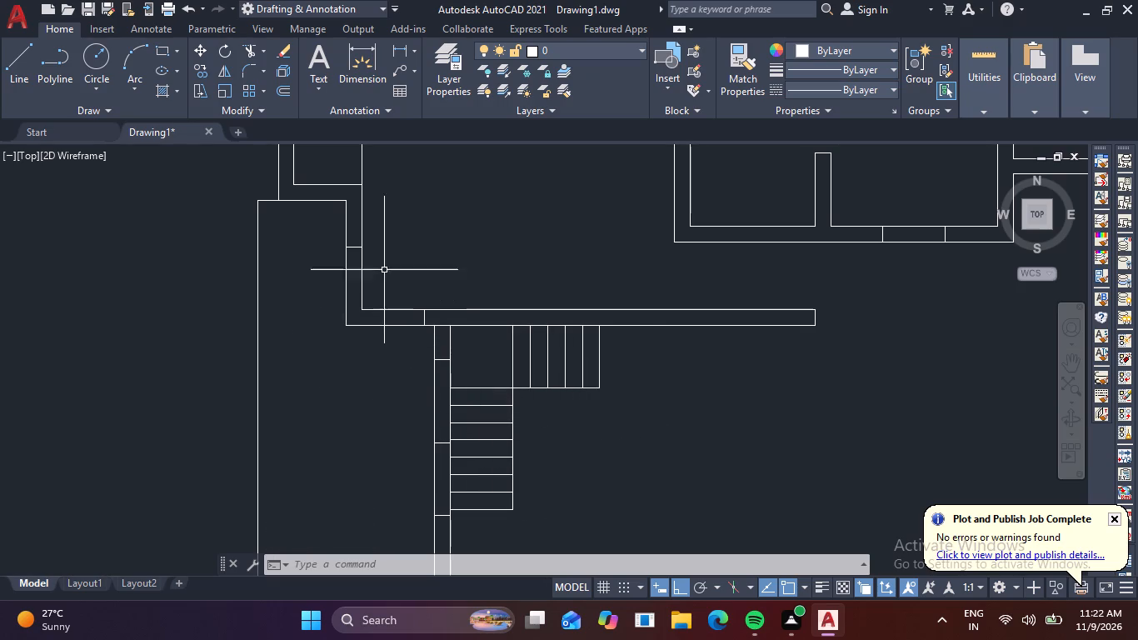
click(350, 247)
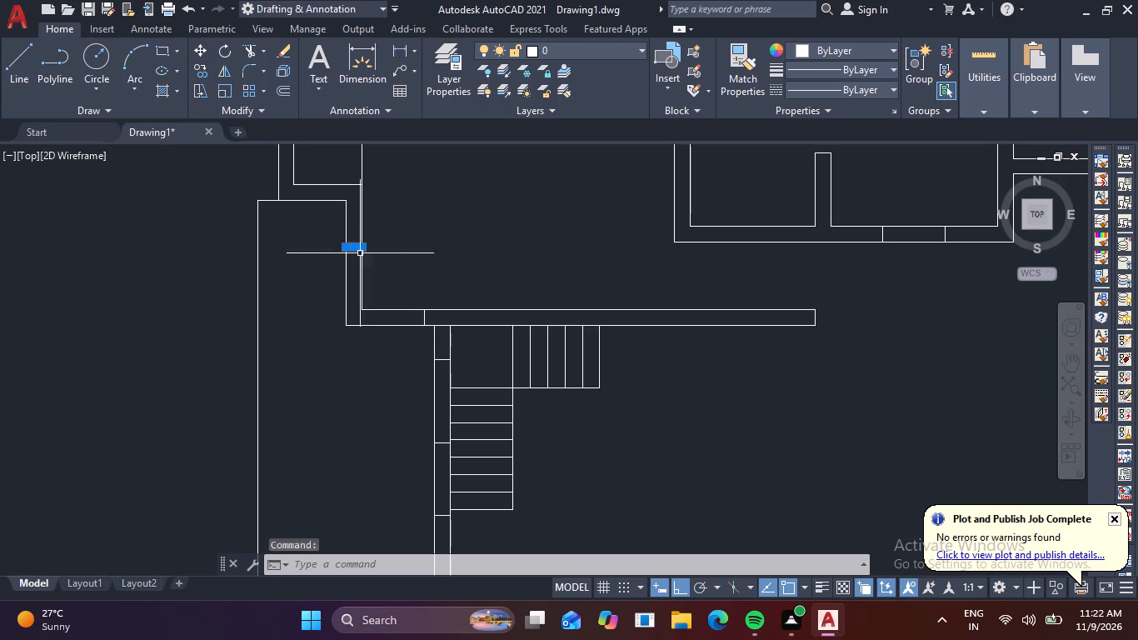
click(422, 317)
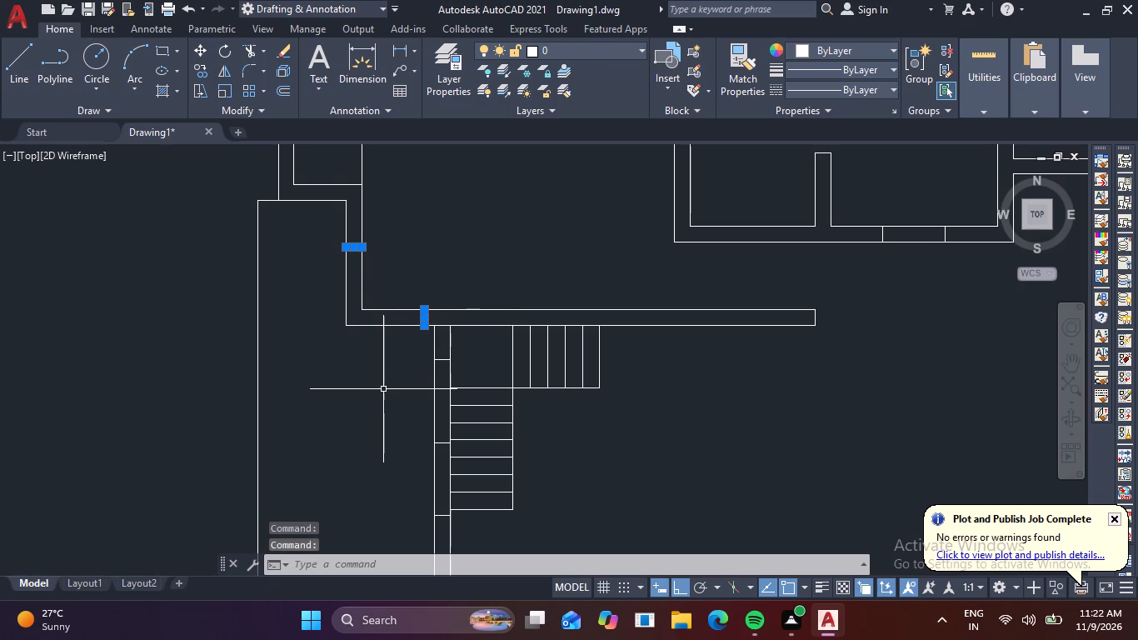
key(c)
key(o)
key(space)
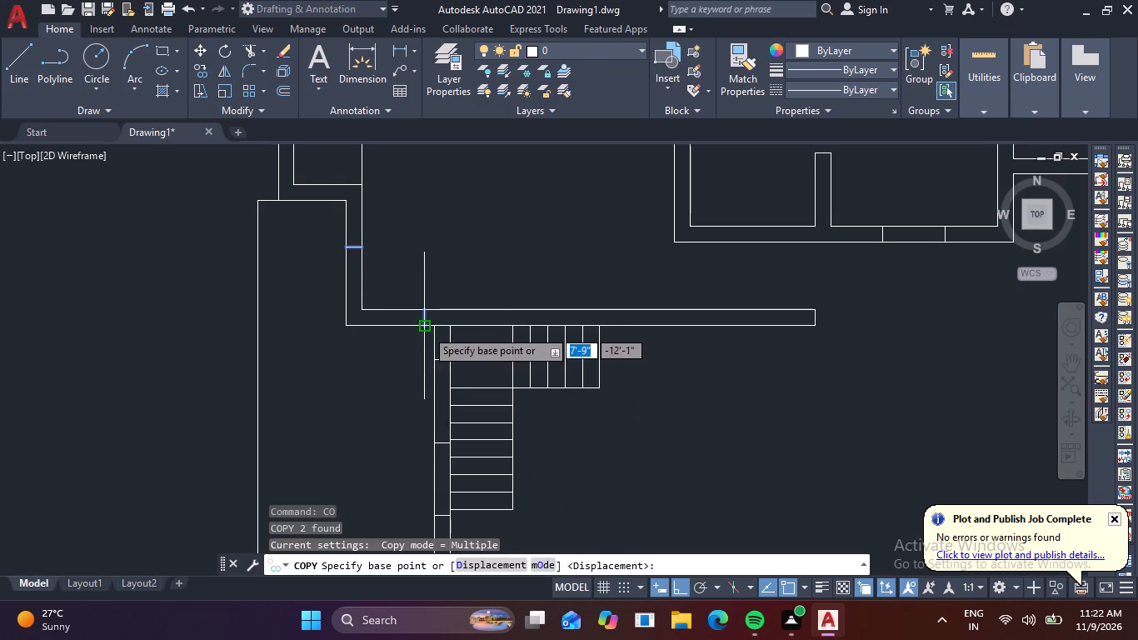
click(428, 327)
scroll(438, 397, down, 2)
middle_drag(440, 411, 372, 228)
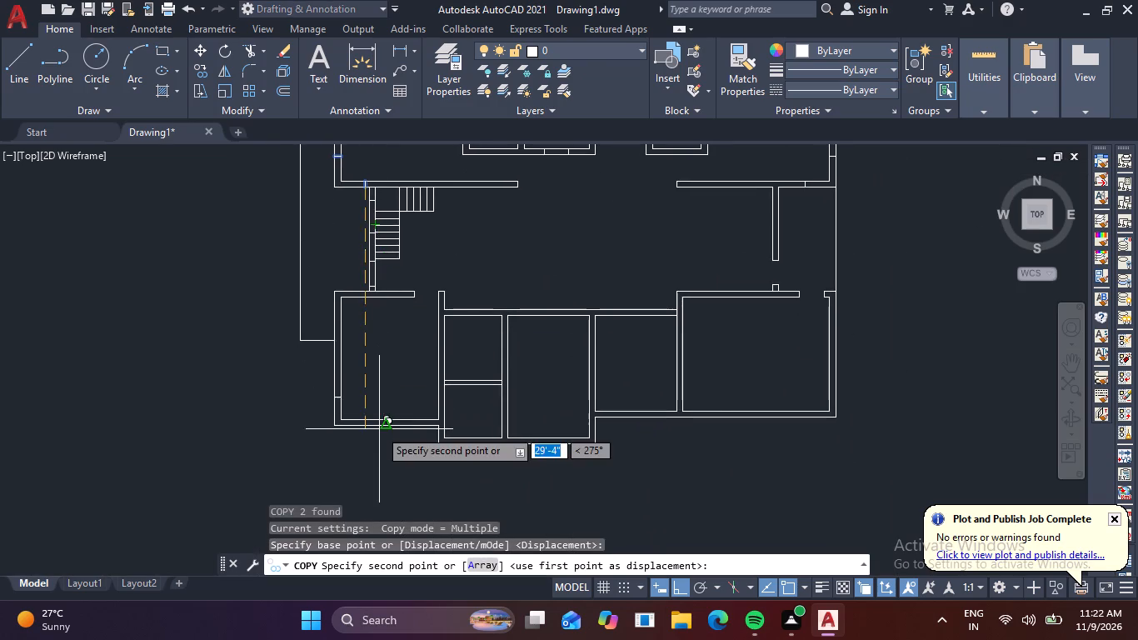
scroll(379, 431, up, 3)
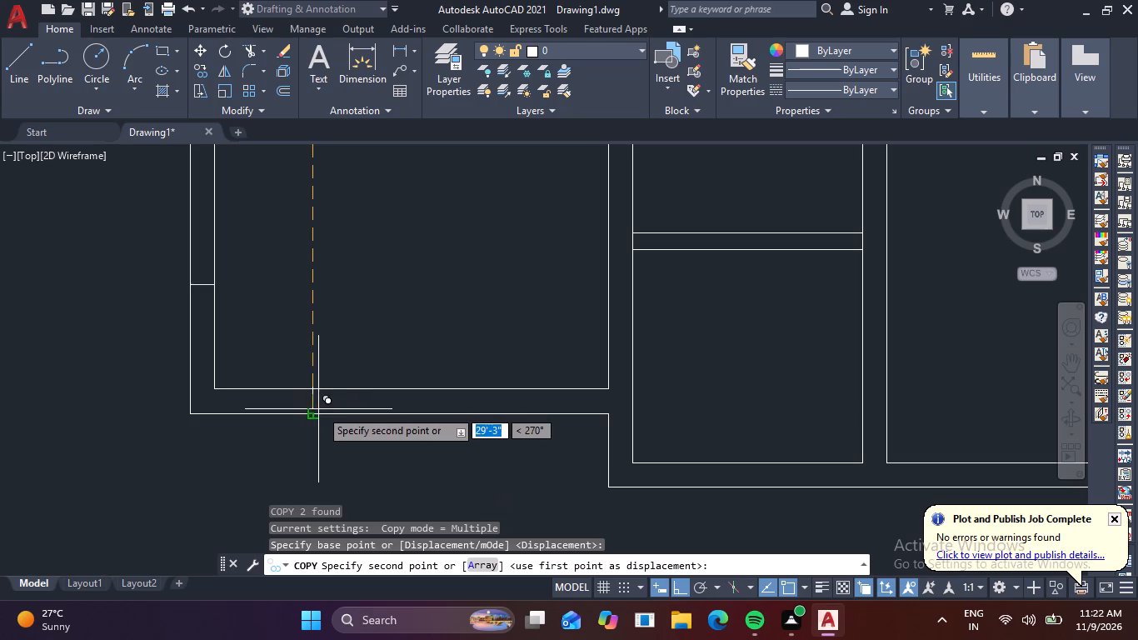
click(314, 417)
key(Escape)
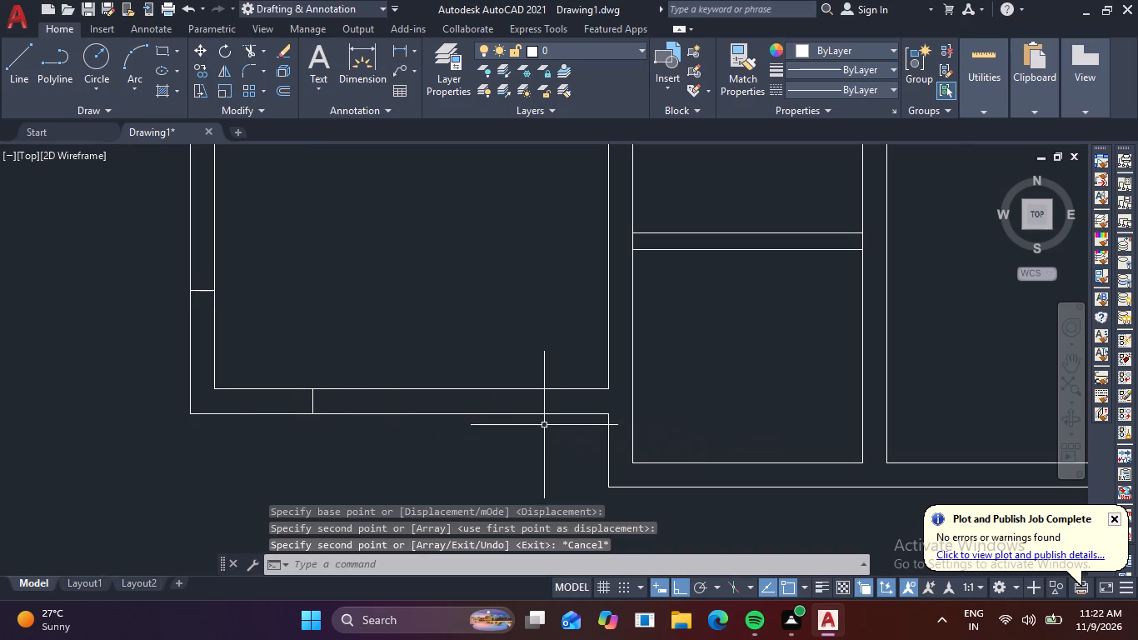
Copy the two short wall lines near the corner northeast of the hall straight south to the southeast room's outer corner.
scroll(490, 439, down, 1)
middle_drag(534, 463, 347, 407)
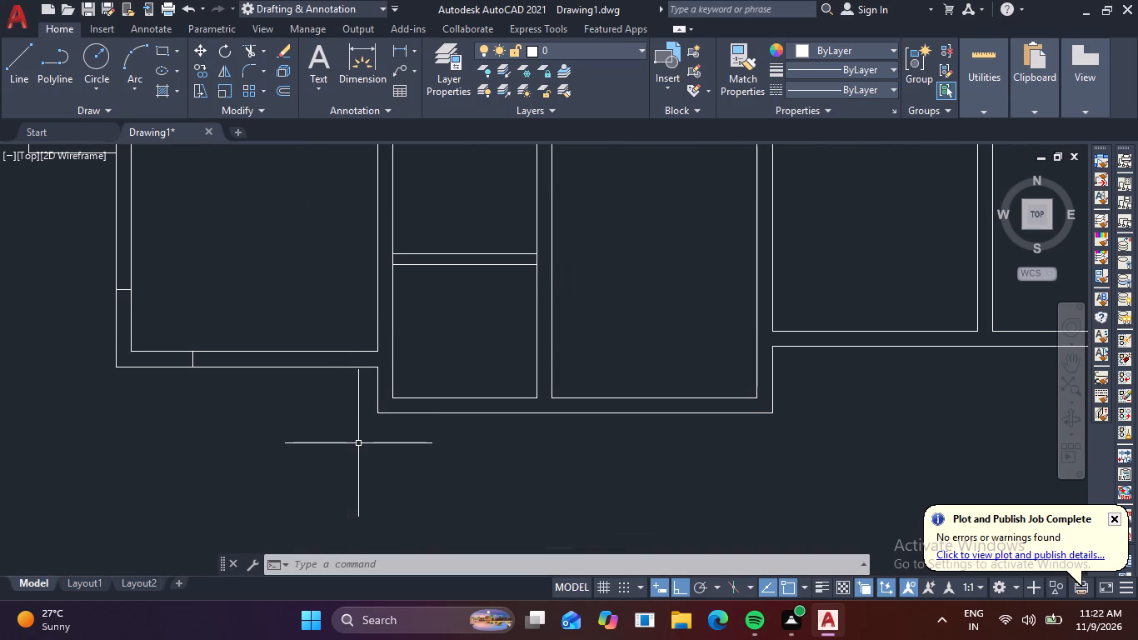
scroll(436, 385, down, 2)
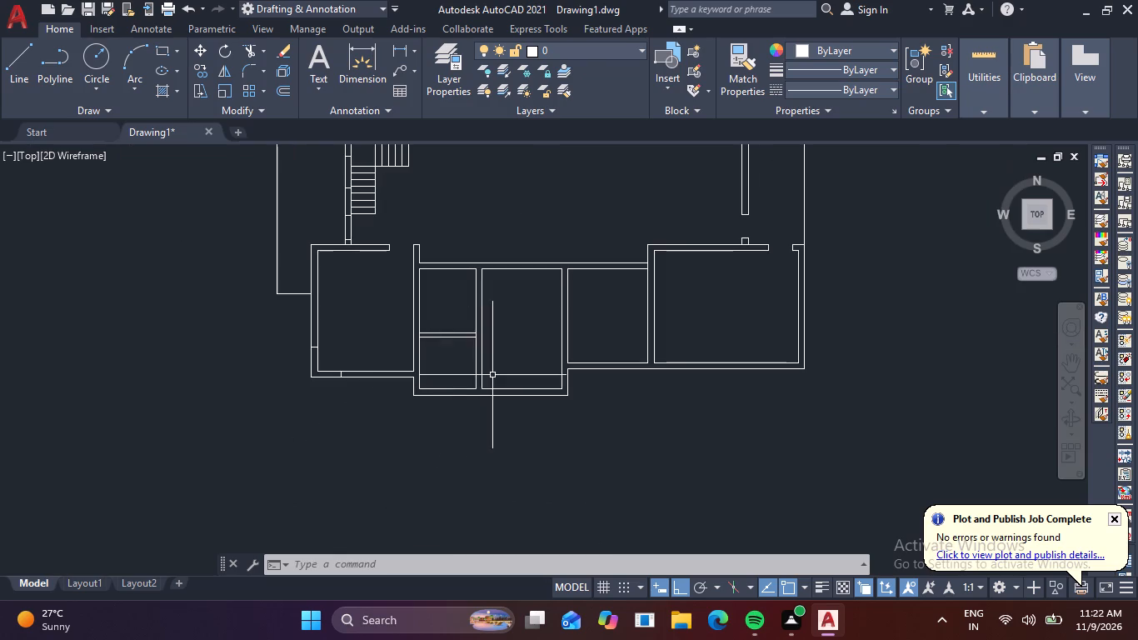
middle_drag(401, 416, 149, 467)
middle_drag(501, 245, 294, 400)
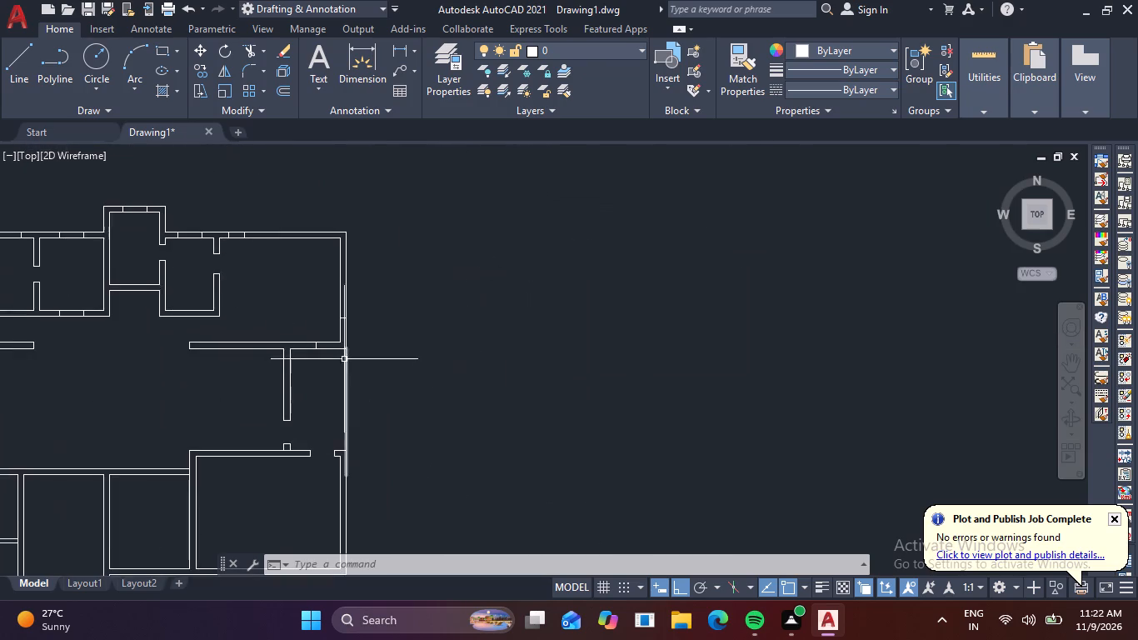
scroll(351, 351, up, 4)
middle_drag(342, 320, 393, 361)
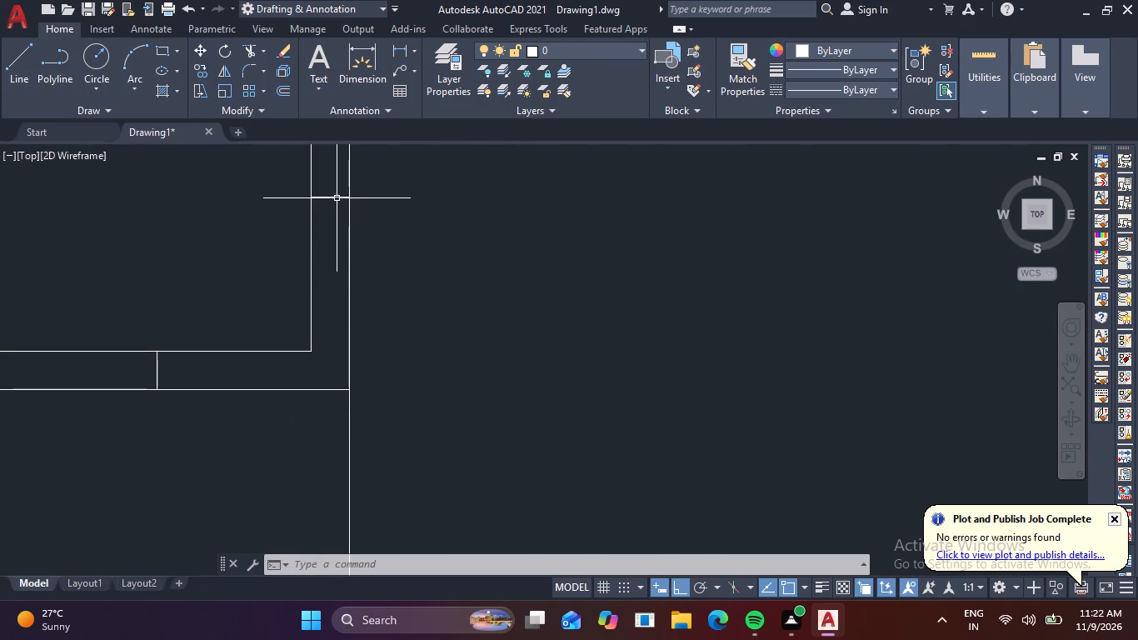
click(337, 197)
click(162, 371)
click(157, 373)
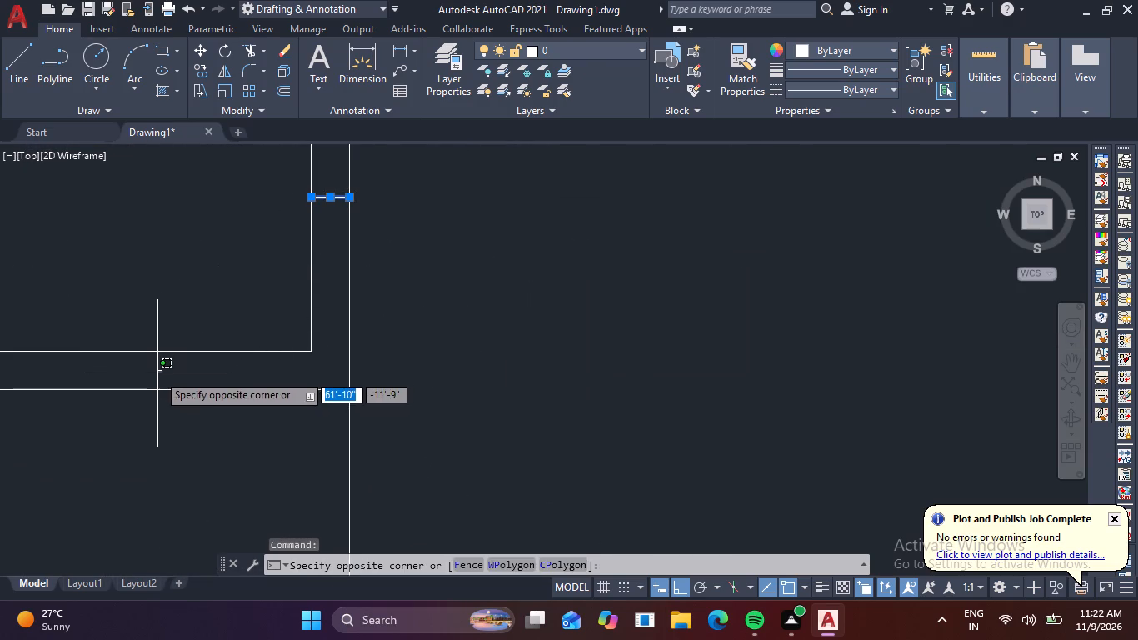
click(156, 372)
click(157, 367)
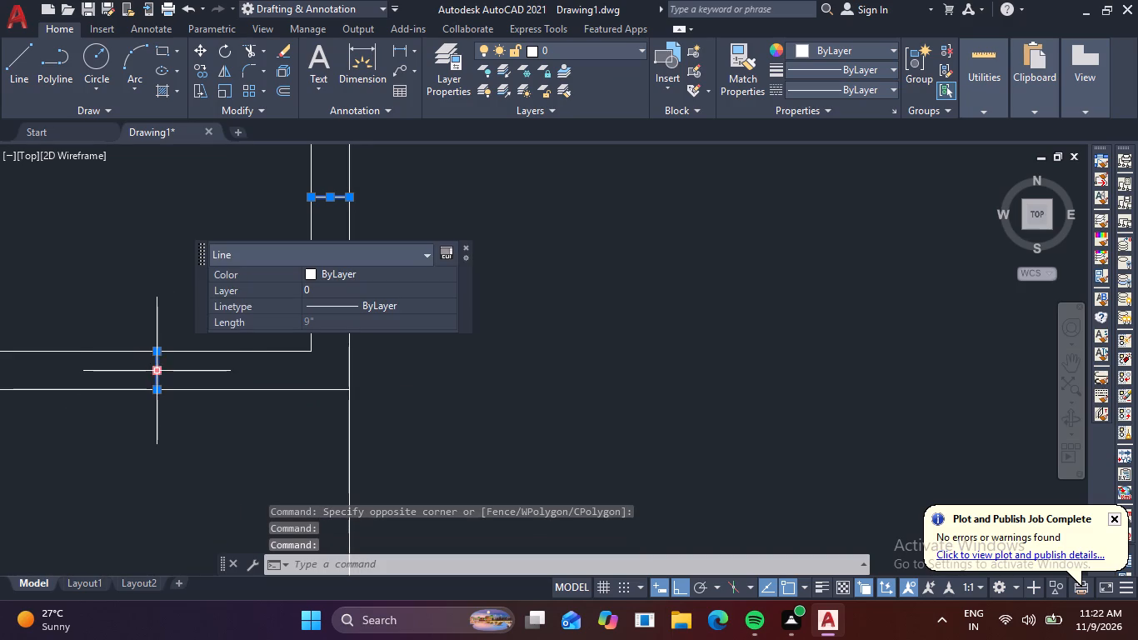
key(c)
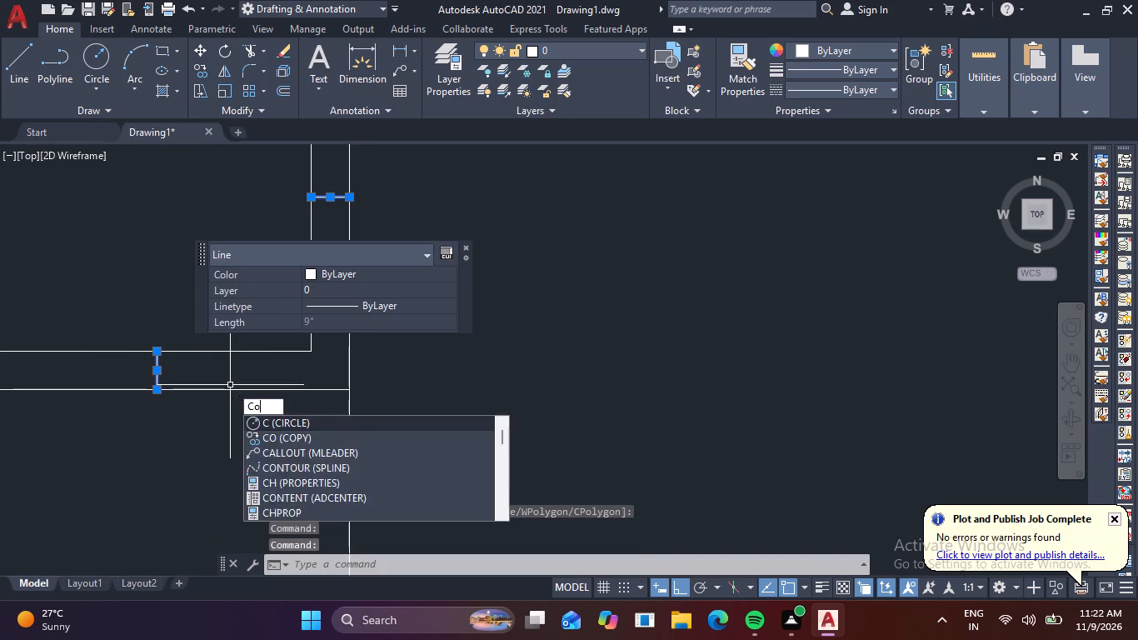
key(o)
key(space)
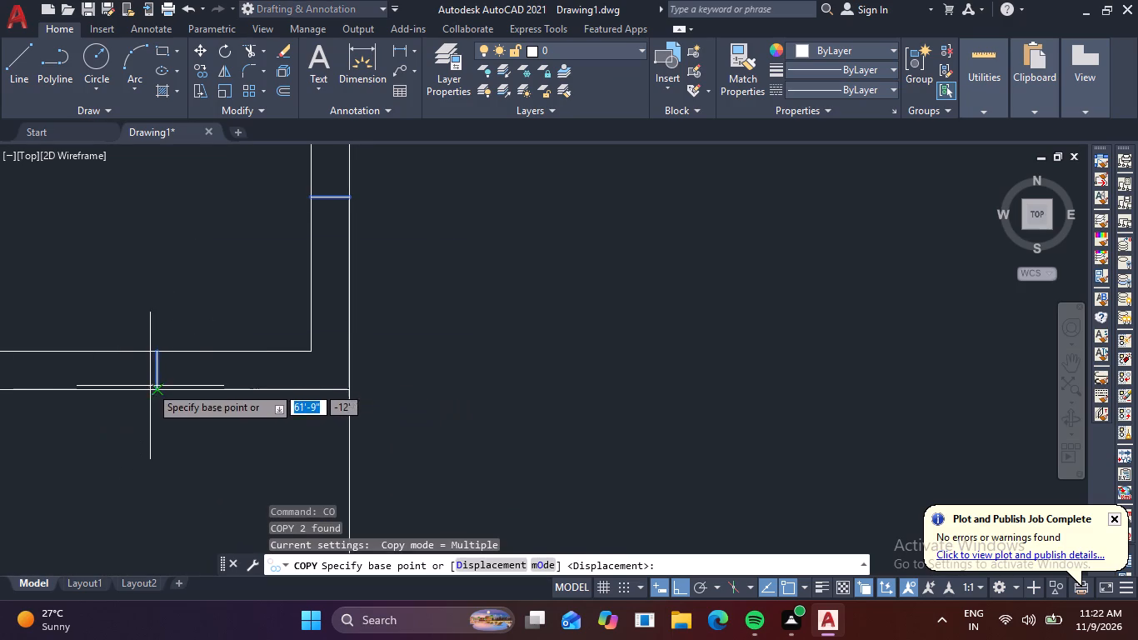
click(153, 388)
scroll(182, 403, down, 4)
middle_drag(177, 423, 98, 161)
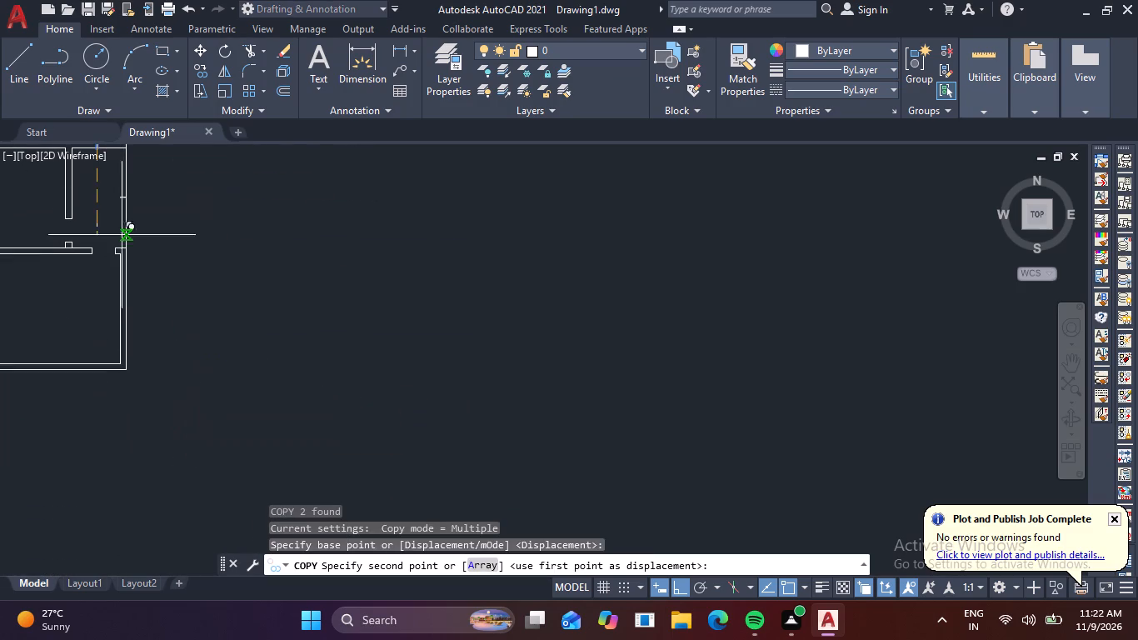
scroll(79, 386, up, 4)
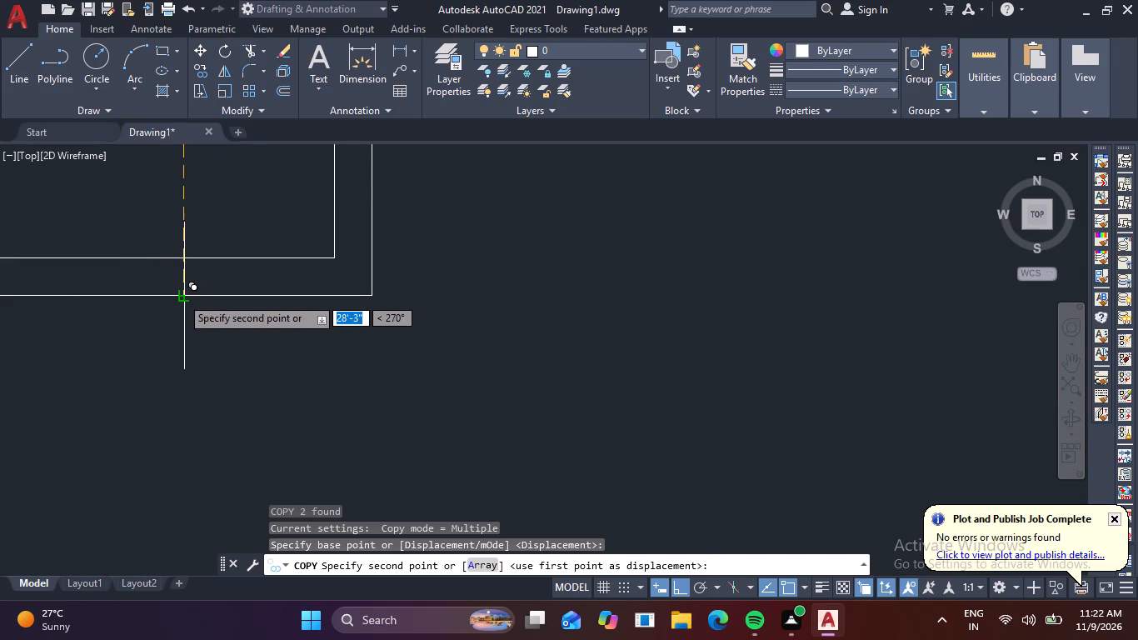
click(181, 297)
key(Escape)
Draw a line from the southern projection's eastern re-entrant corner west across its east wall to the inner face.
scroll(220, 355, down, 2)
middle_drag(288, 367, 739, 382)
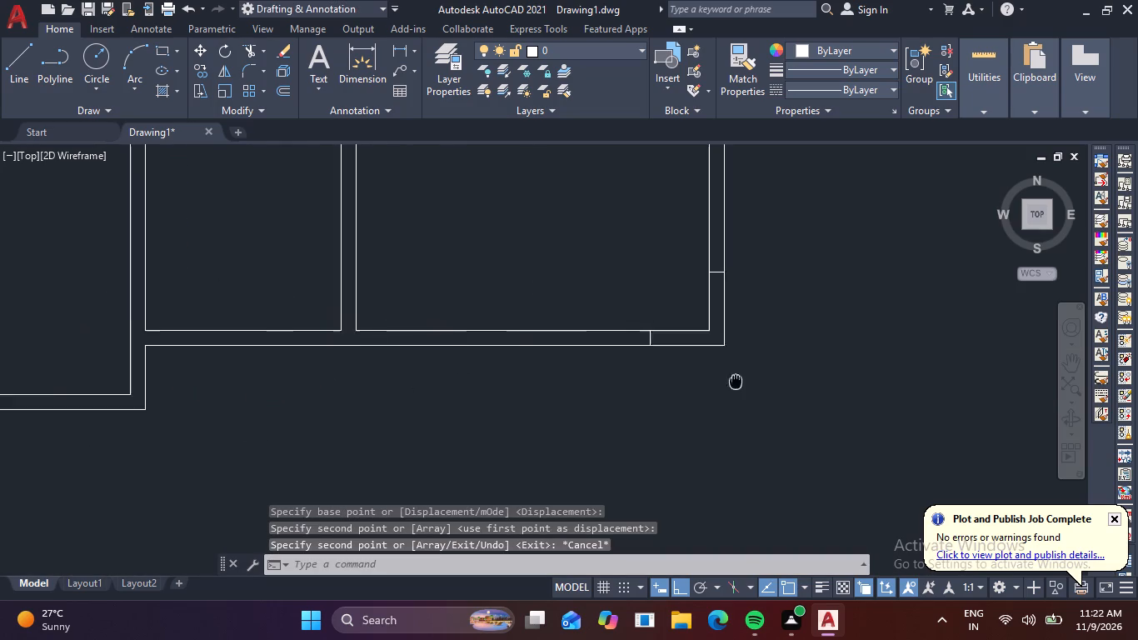
middle_drag(739, 382, 746, 382)
scroll(512, 377, down, 2)
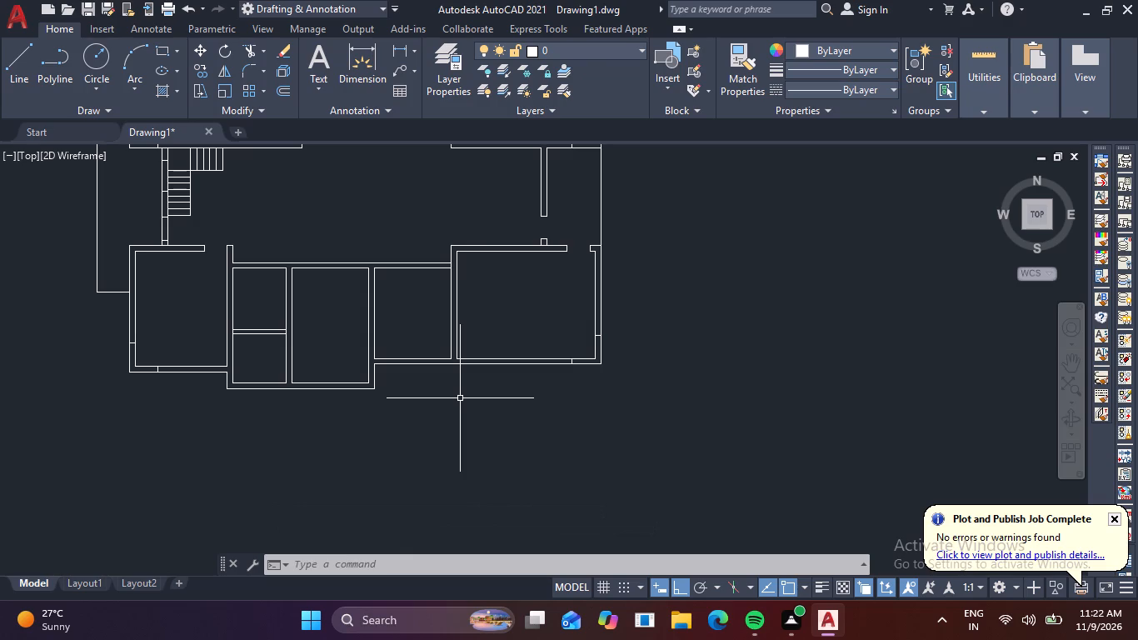
scroll(381, 373, up, 4)
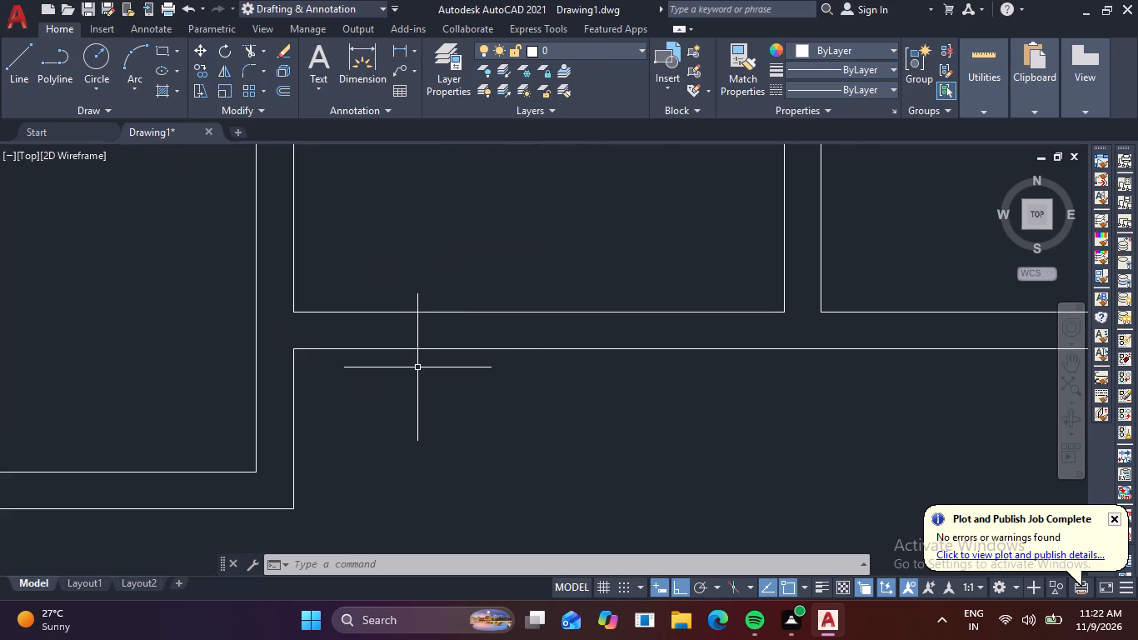
key(l)
key(space)
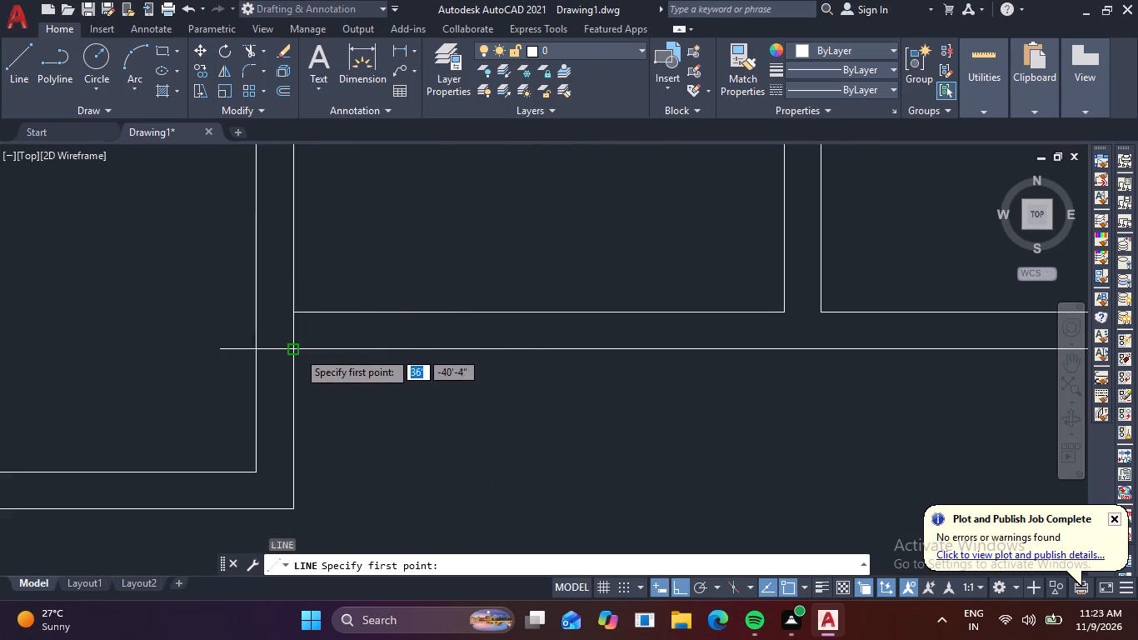
click(297, 351)
click(258, 351)
key(space)
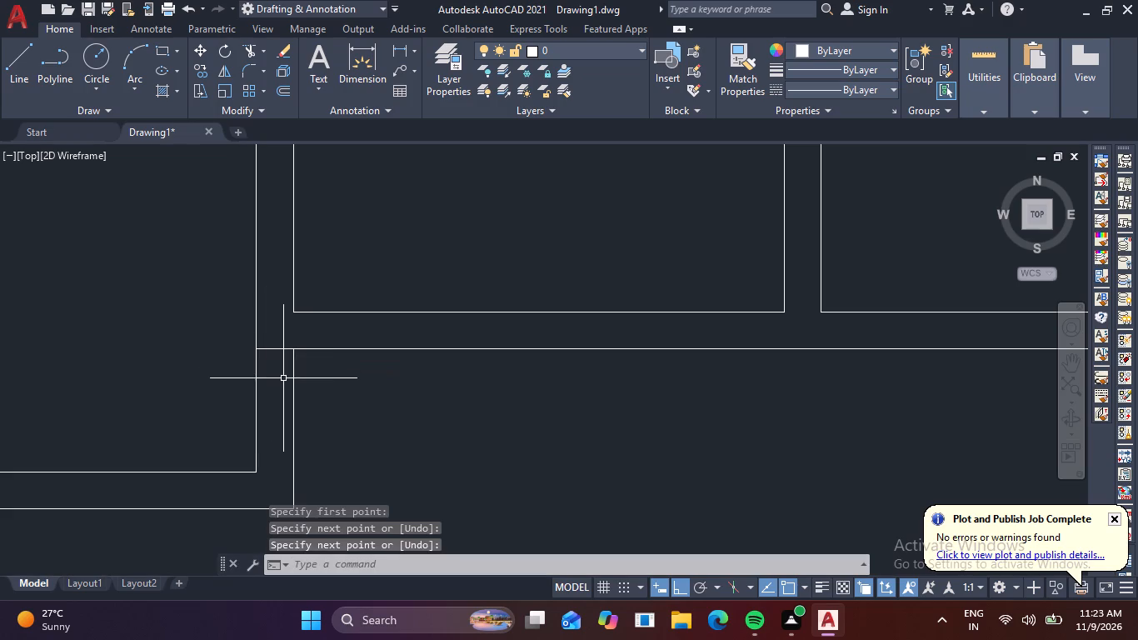
Draw a line from the projecting room's inner southeast corner south across the wall to its outer face.
key(space)
middle_drag(294, 453, 316, 392)
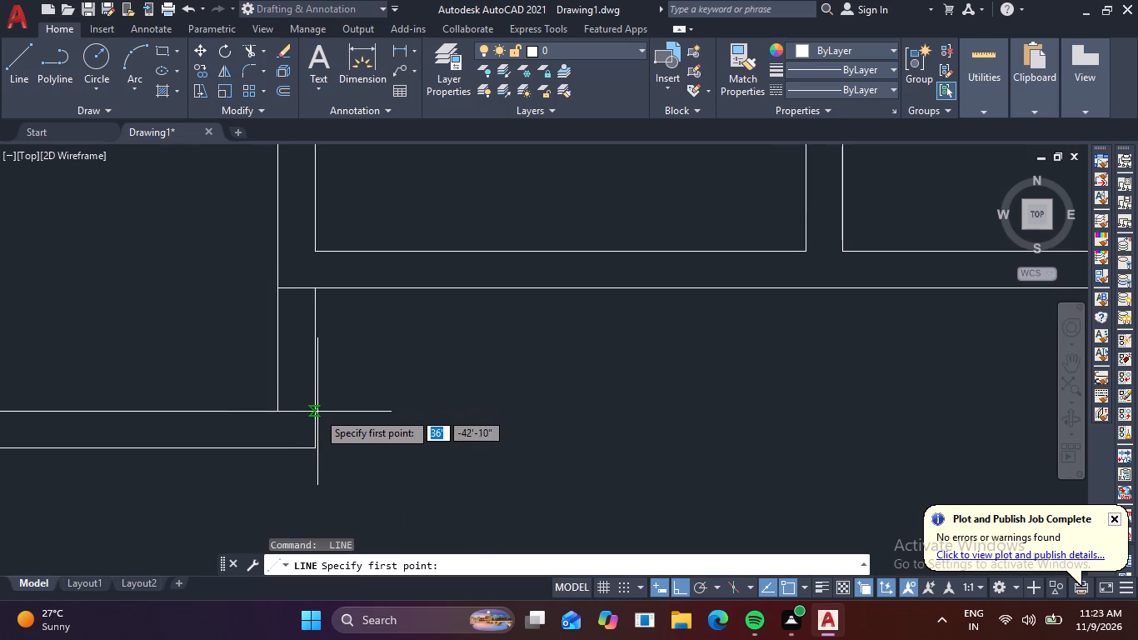
click(275, 408)
click(277, 449)
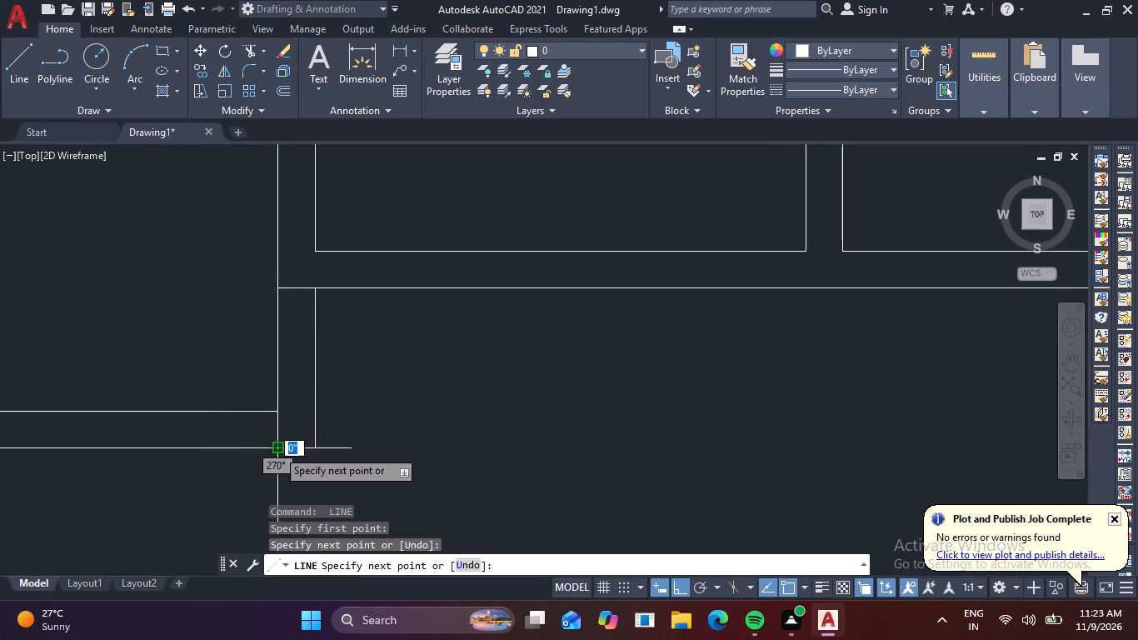
key(space)
Offset the short line at the southern projecting room's inner southeast corner 2' west within its south wall.
key(o)
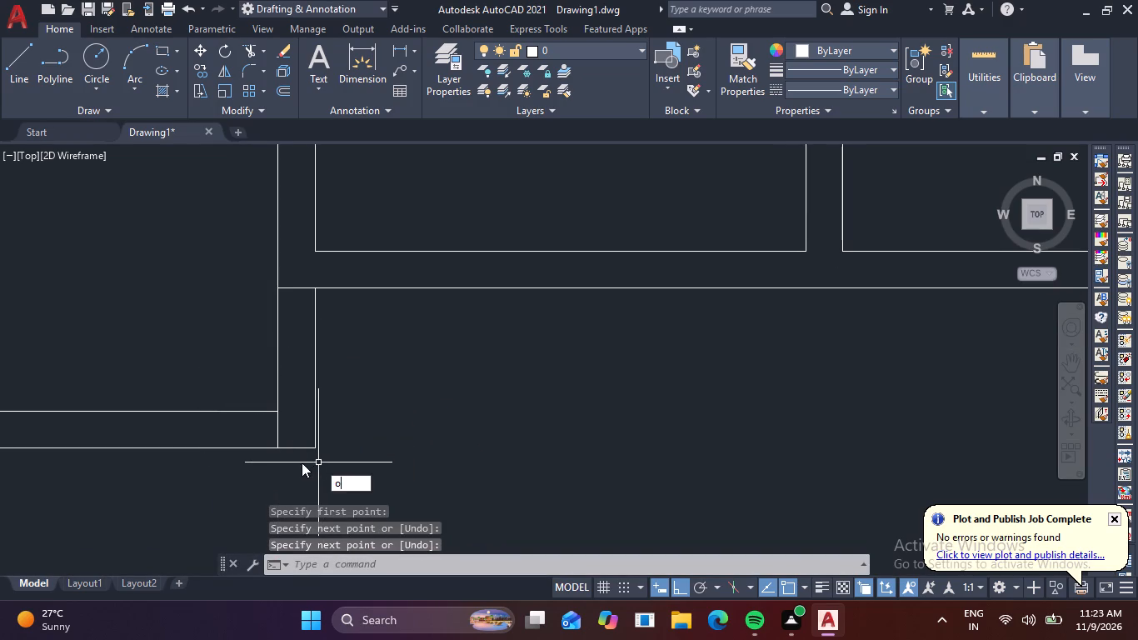
key(space)
key(2)
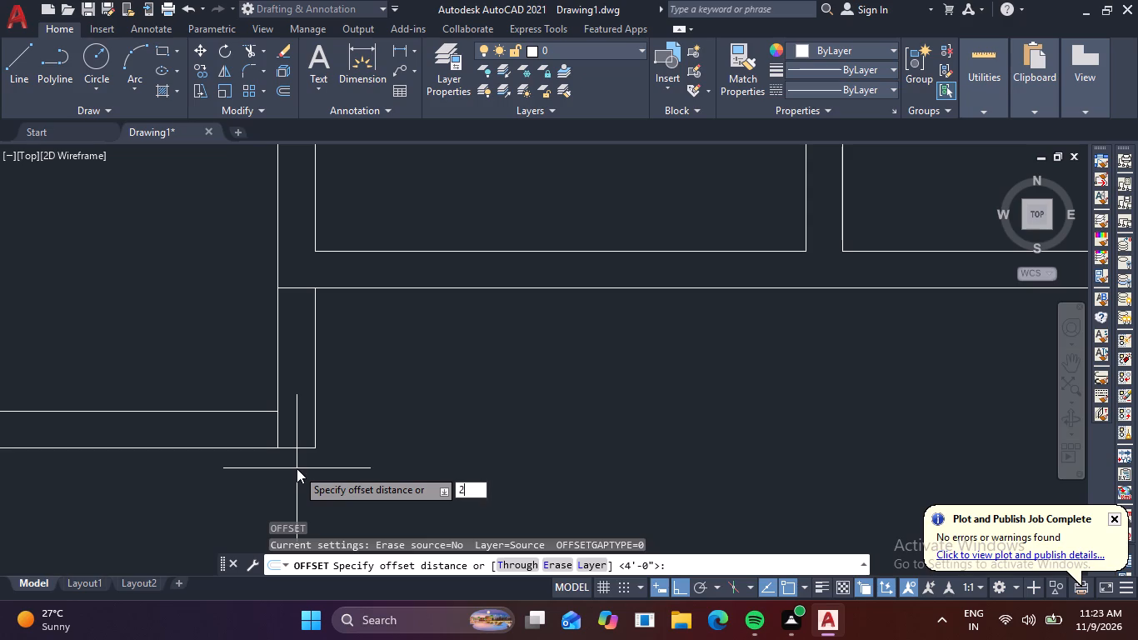
key(apostrophe)
key(Return)
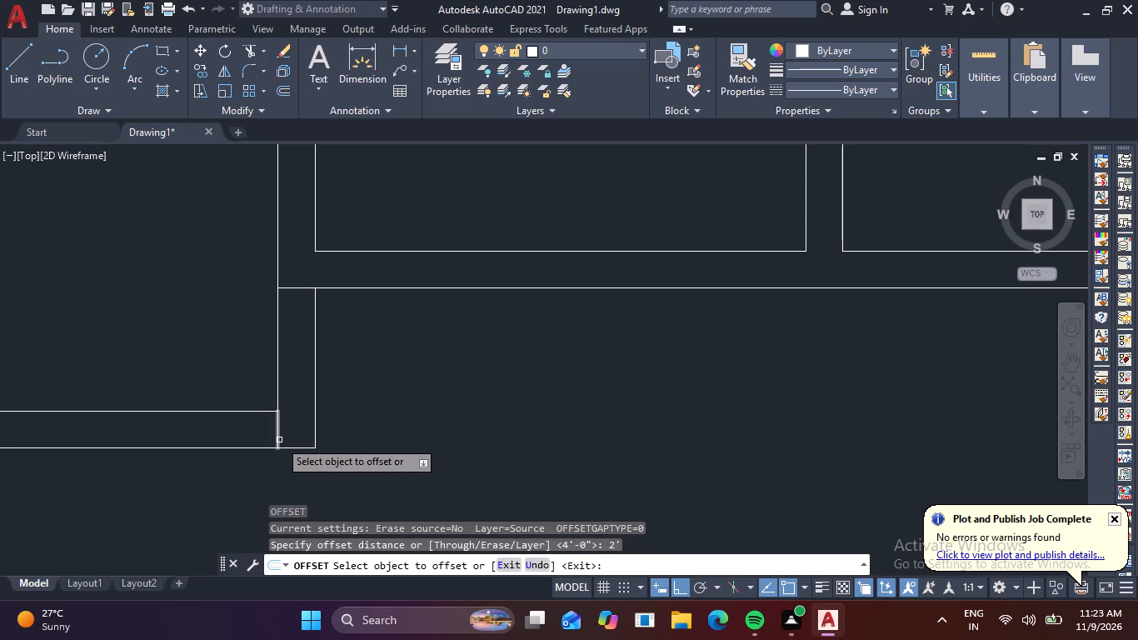
click(279, 439)
click(185, 457)
key(Escape)
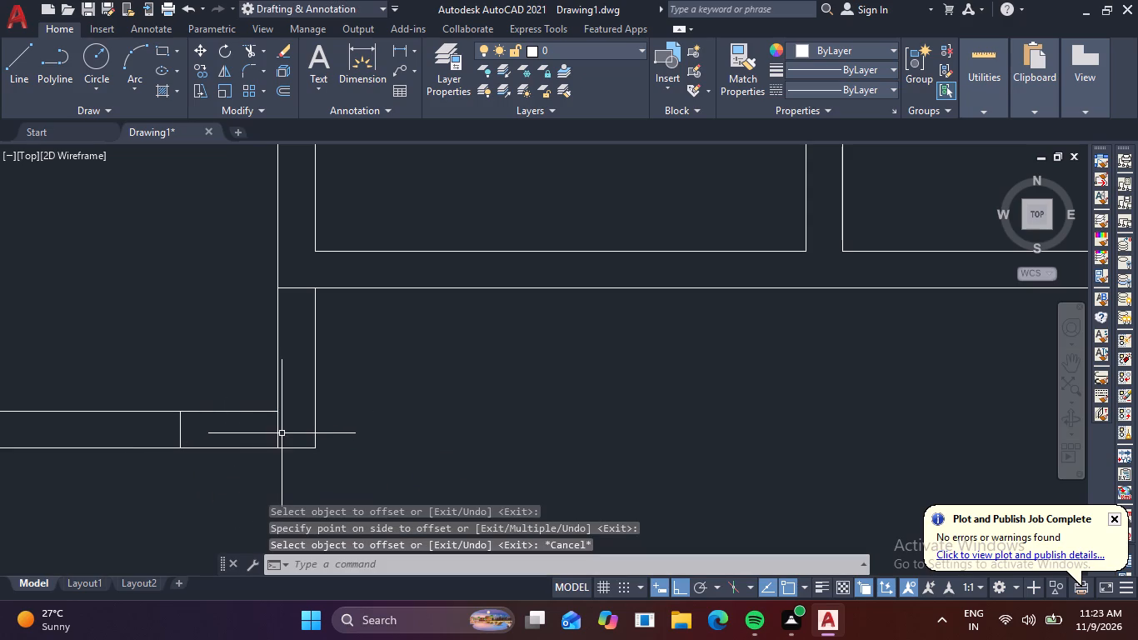
Erase the original short line at the projecting room's inner southeast corner.
click(280, 433)
key(Delete)
Copy the two short wall lines just west of the northern small rooms to the southwest room's south wall, near the southern projection.
scroll(242, 452, down, 1)
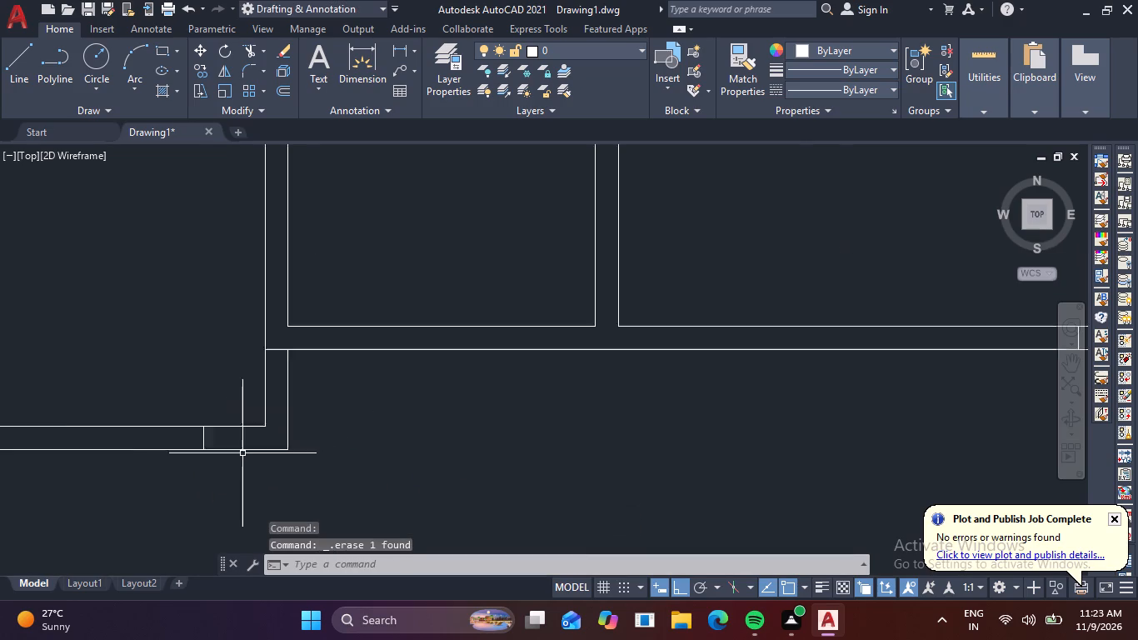
scroll(243, 453, down, 2)
middle_drag(265, 480, 393, 432)
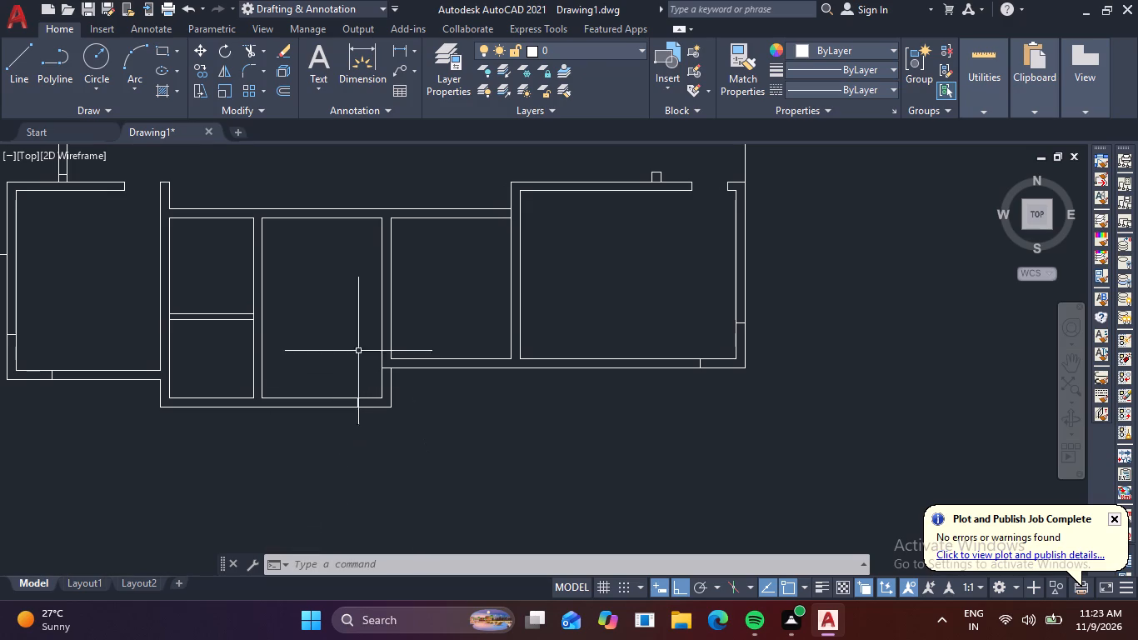
middle_drag(358, 351, 337, 487)
middle_drag(282, 401, 283, 617)
scroll(122, 230, up, 2)
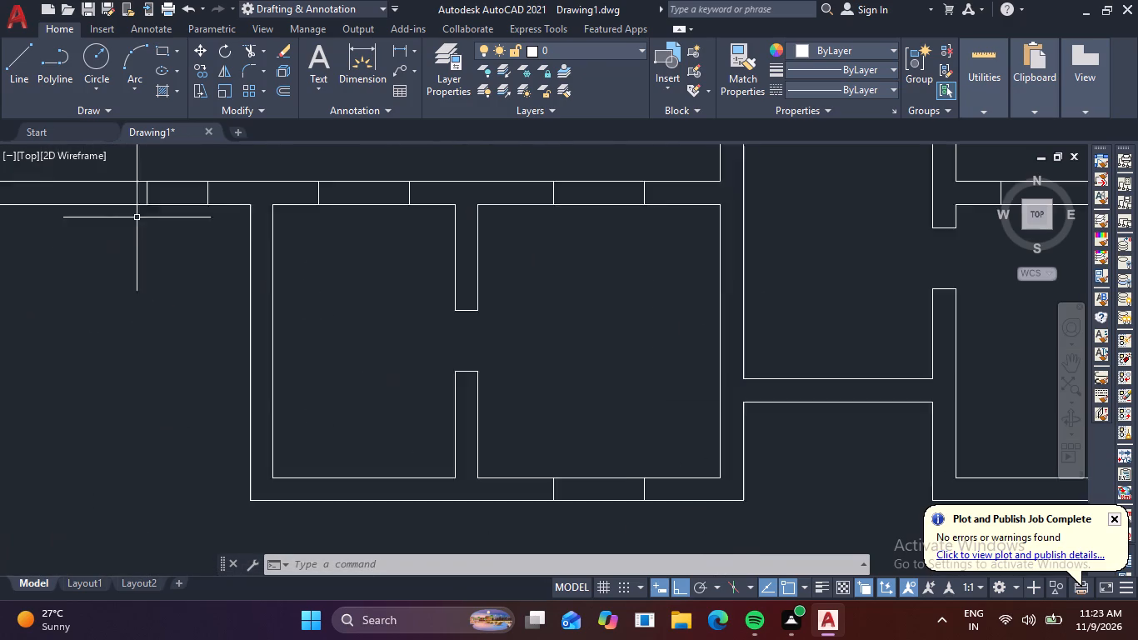
scroll(137, 217, up, 1)
drag(254, 192, 245, 191)
click(114, 191)
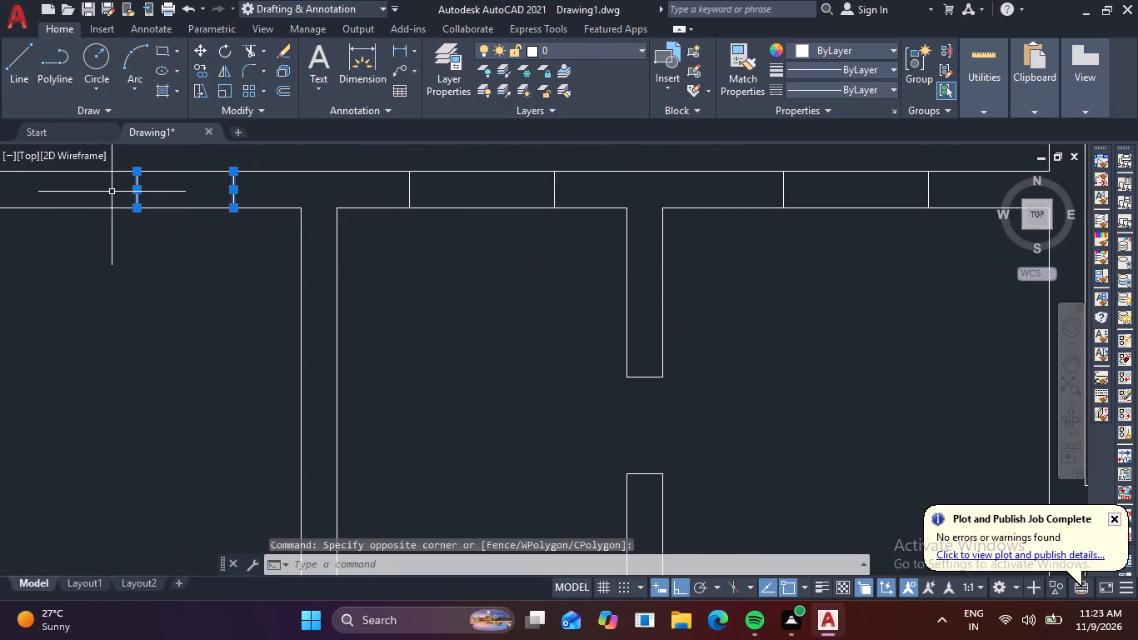
key(c)
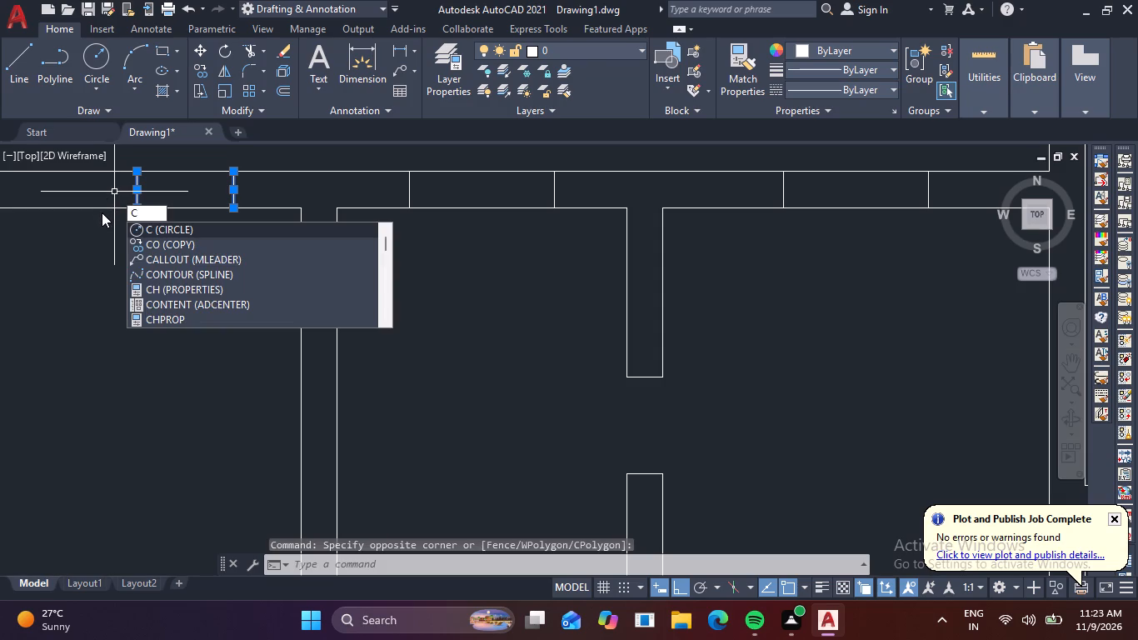
key(o)
key(space)
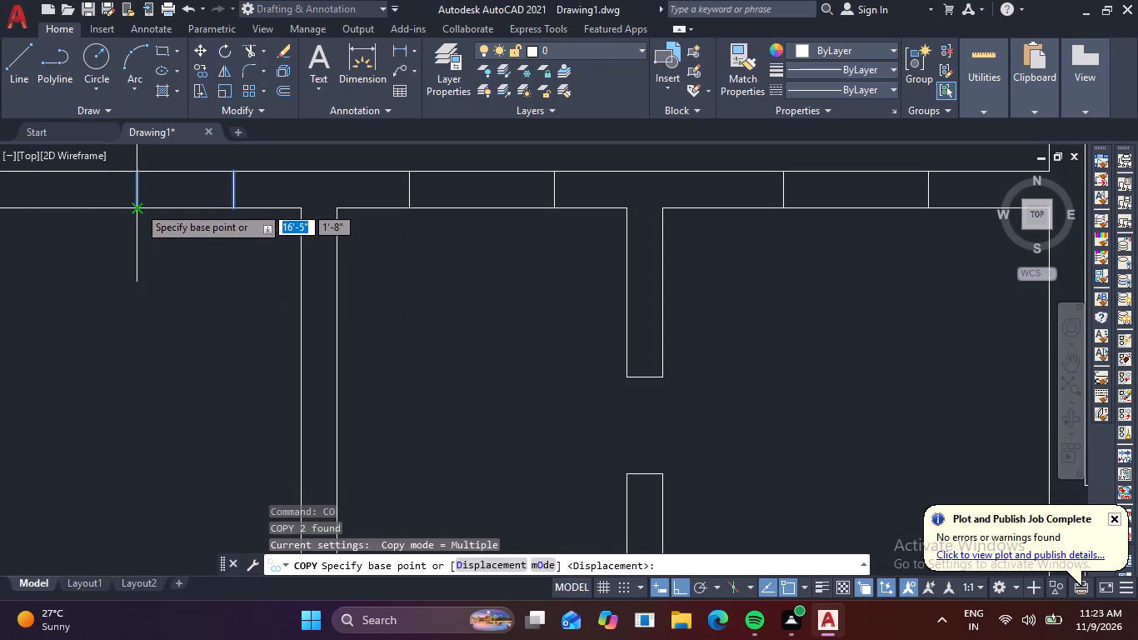
click(138, 206)
scroll(143, 297, down, 4)
middle_drag(140, 352, 139, 182)
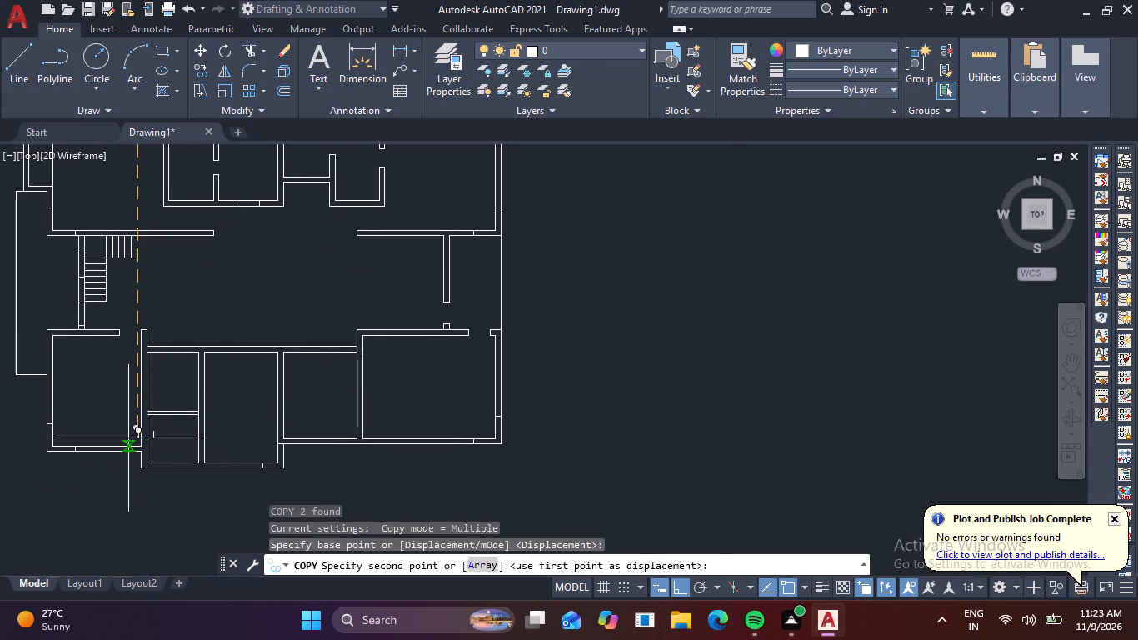
scroll(132, 461, up, 3)
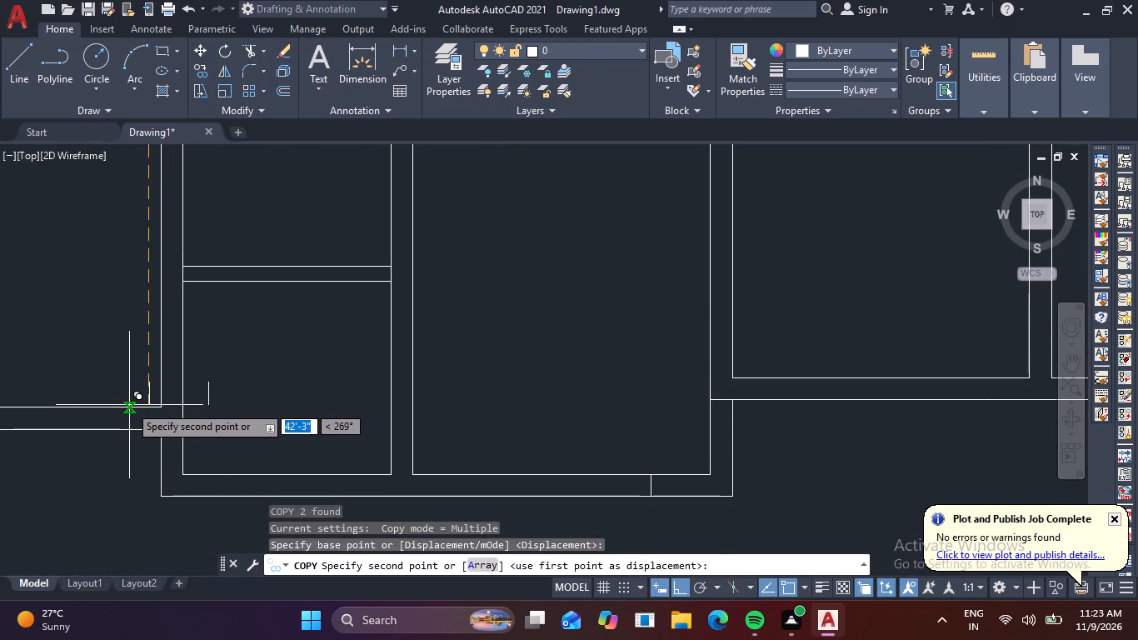
middle_drag(129, 405, 301, 405)
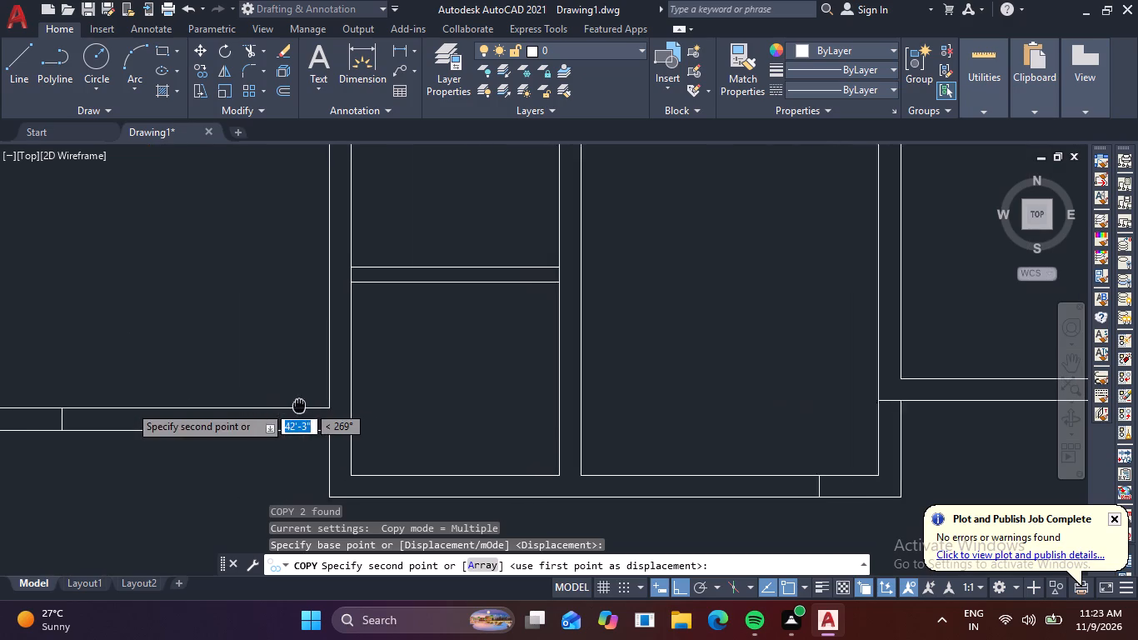
middle_drag(301, 405, 304, 405)
key(F8)
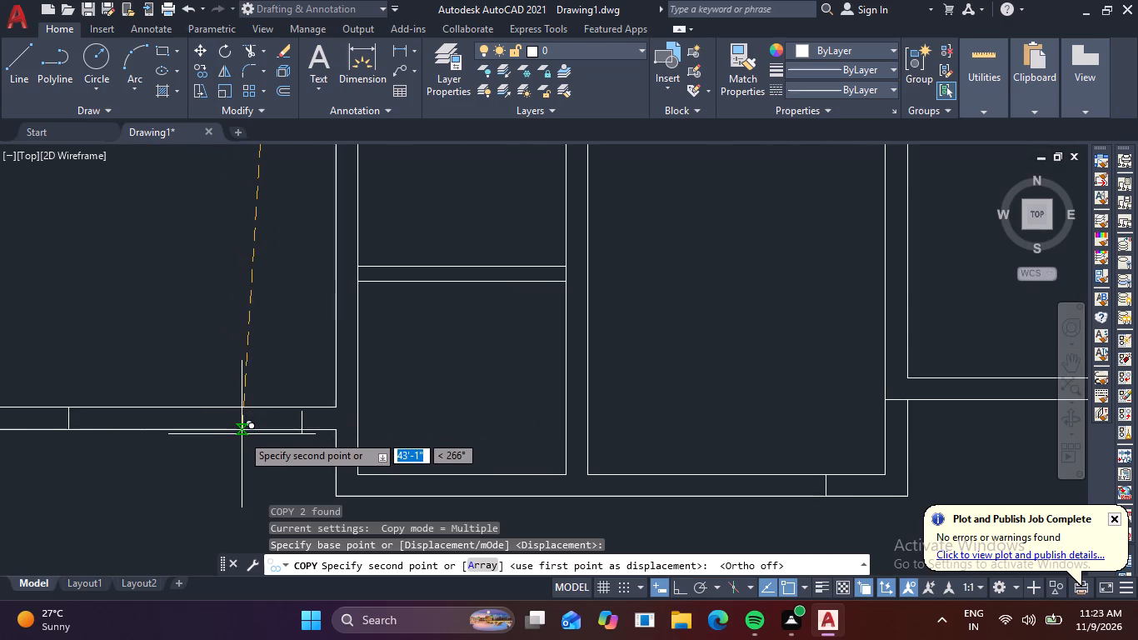
click(249, 429)
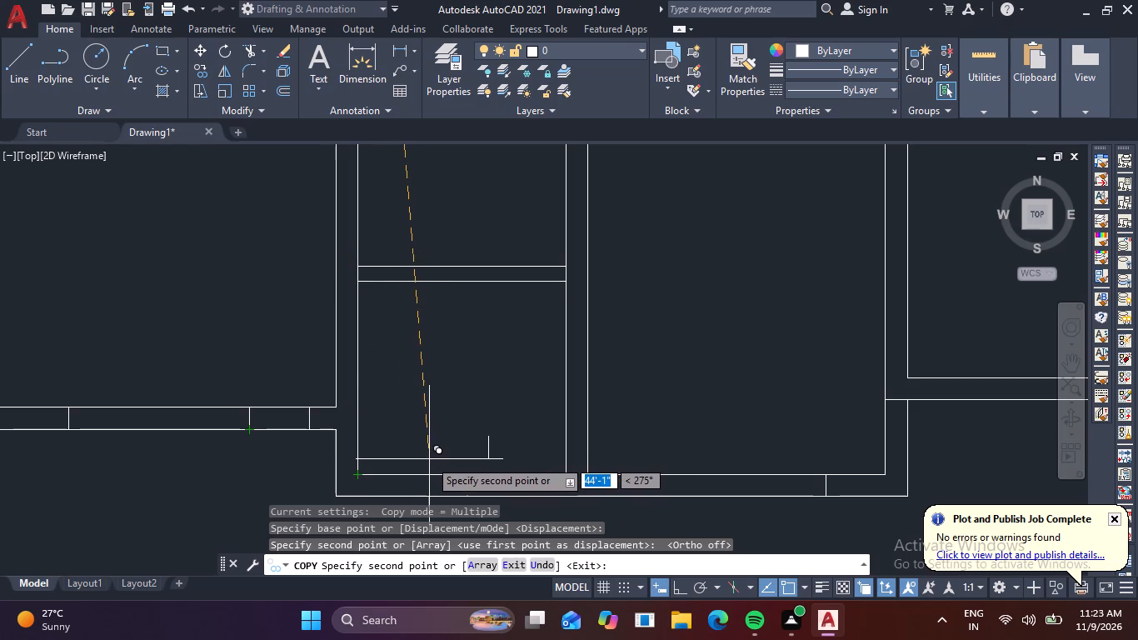
key(Escape)
Draw a line across the south wall of the projection's small southwest room, from its inner face's midpoint to the outer face.
middle_drag(454, 458, 382, 396)
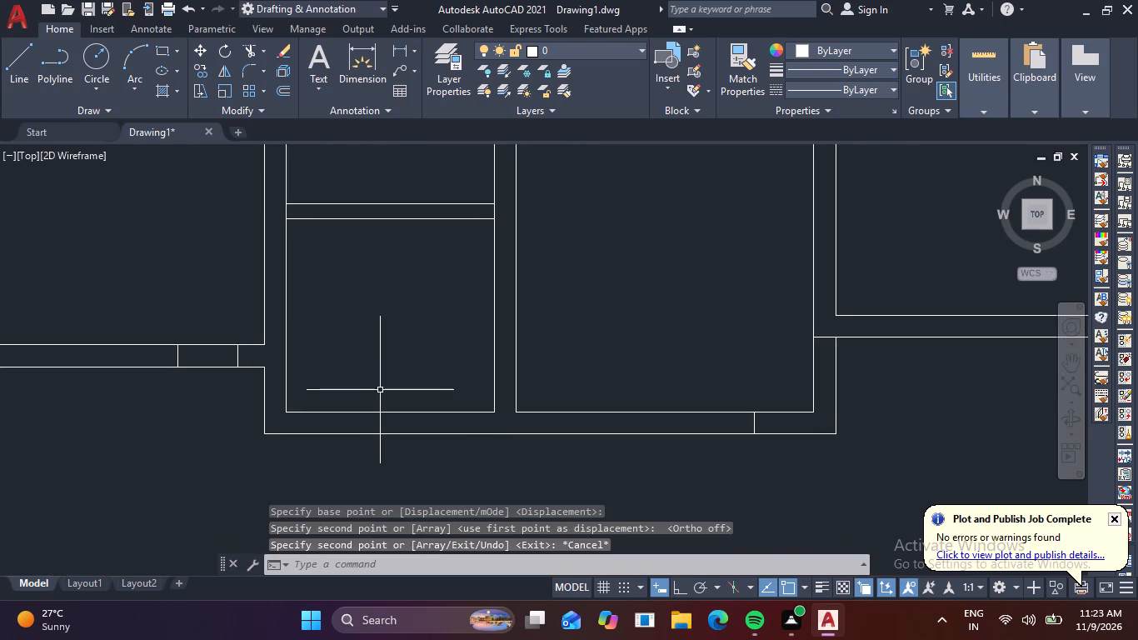
key(l)
key(space)
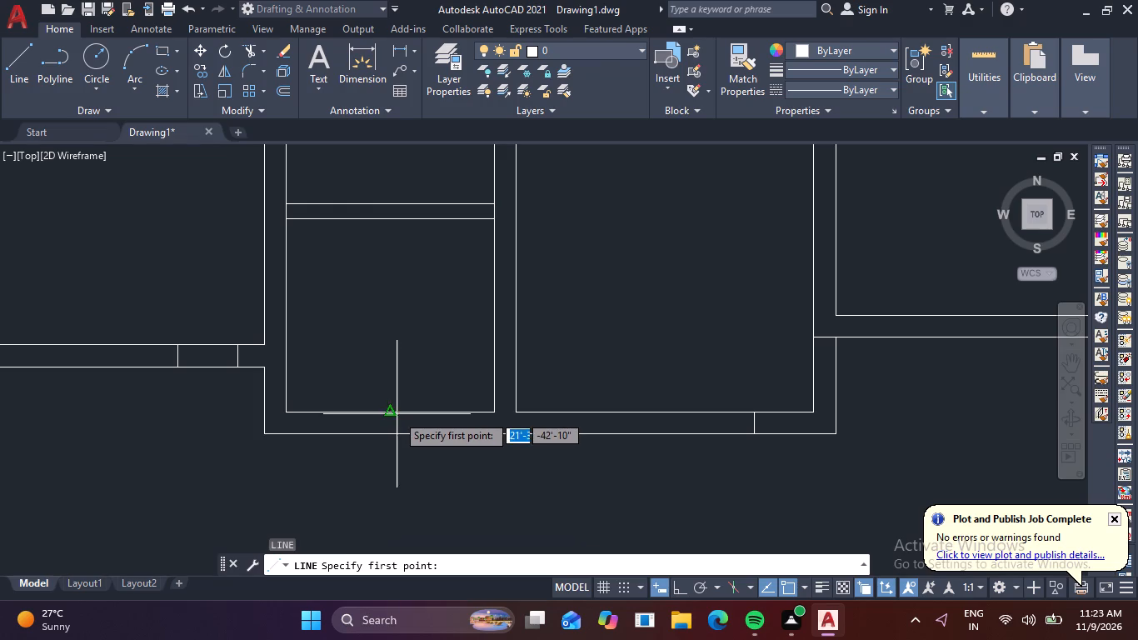
click(391, 412)
click(393, 431)
key(space)
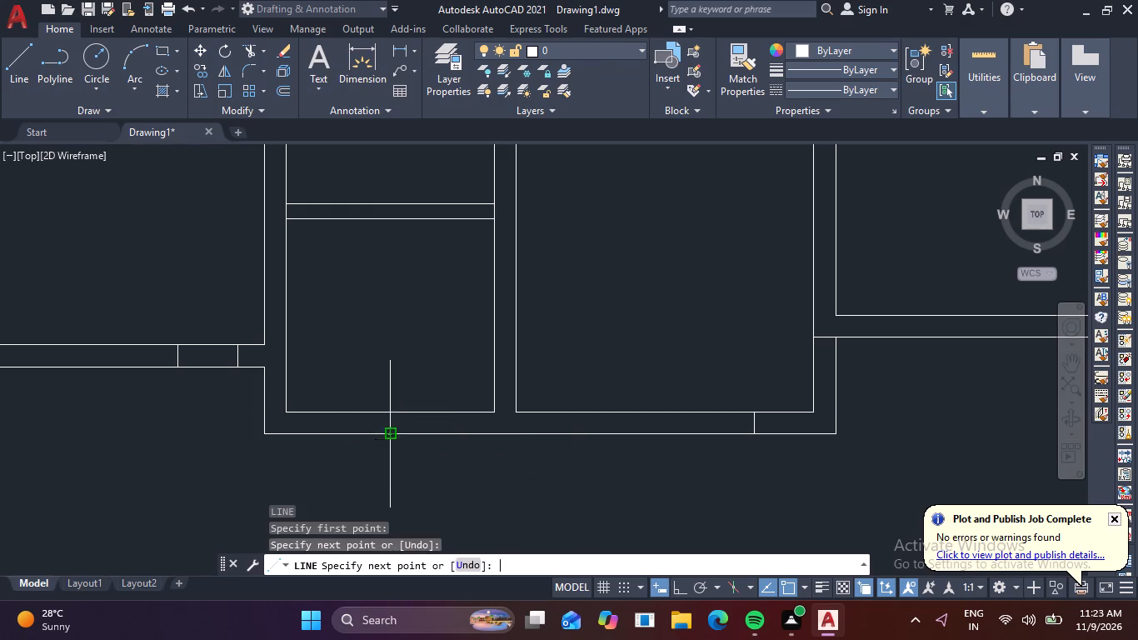
Offset the small room's south wall centre line 1' to the east and 1' to the west.
key(o)
key(space)
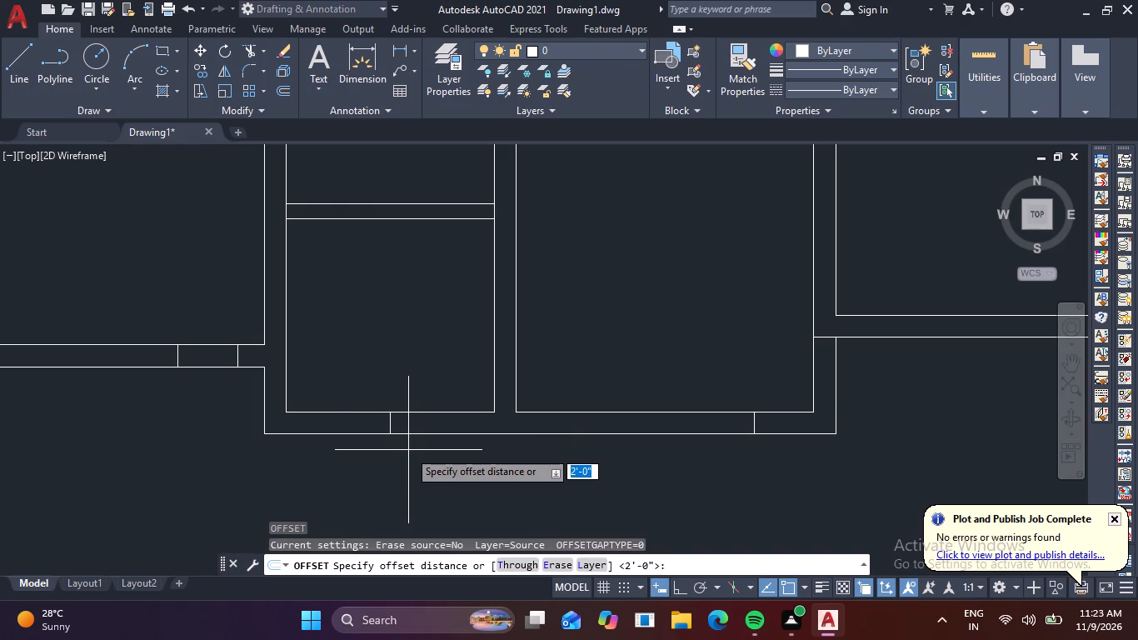
key(1)
key(apostrophe)
key(space)
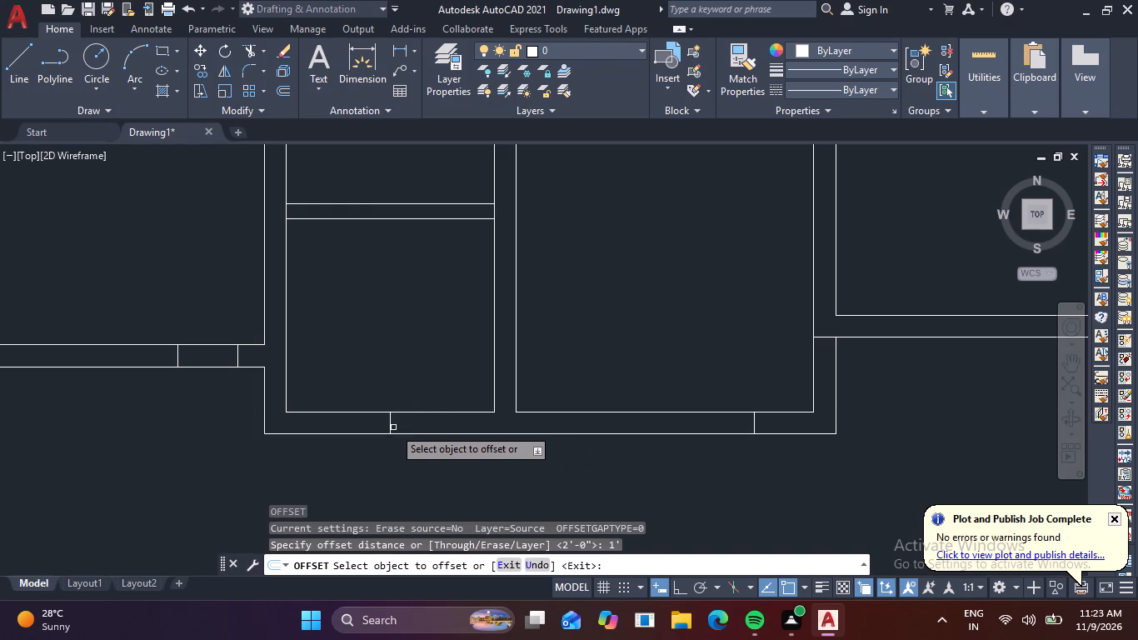
click(391, 423)
click(431, 427)
click(391, 428)
click(307, 442)
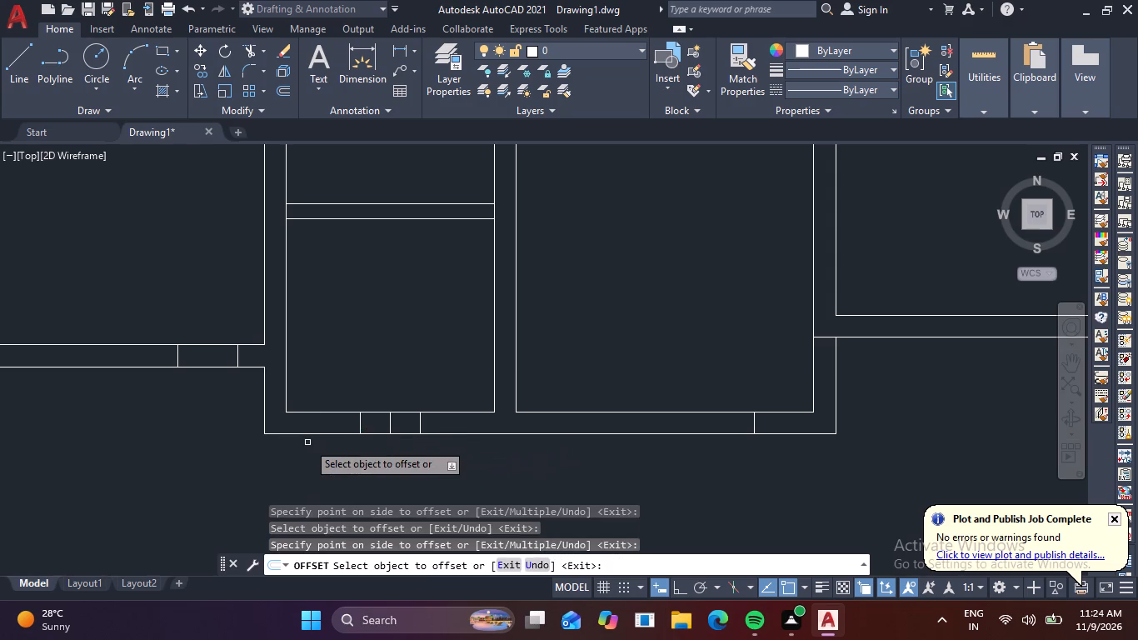
key(Escape)
Erase the centre line between the two offset lines in the small room's south wall.
click(386, 425)
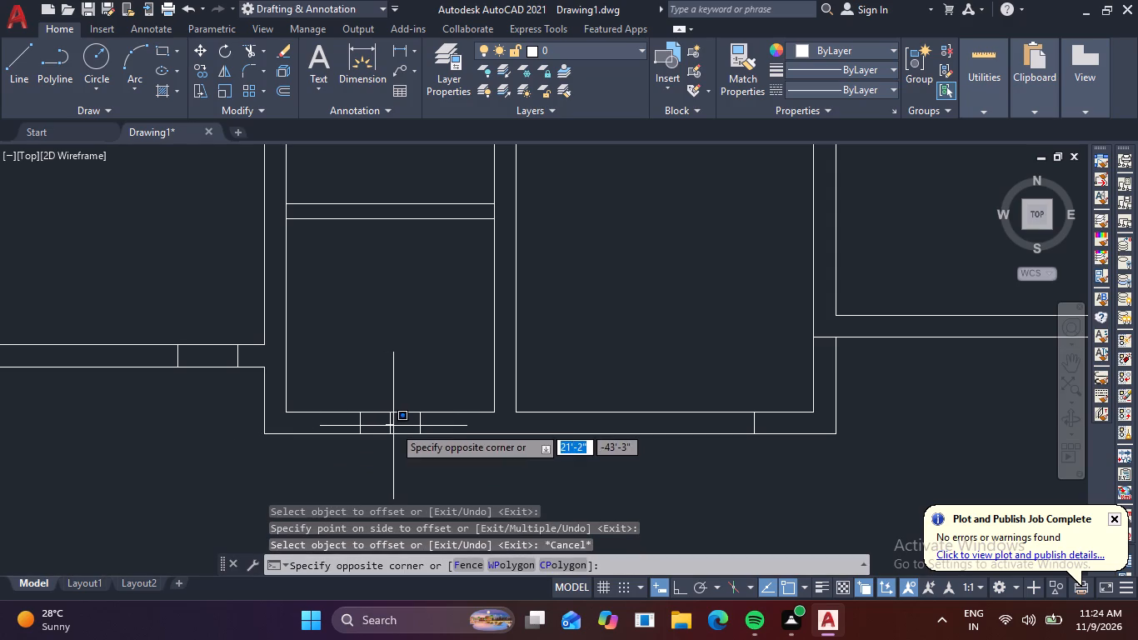
click(393, 426)
click(389, 422)
key(Delete)
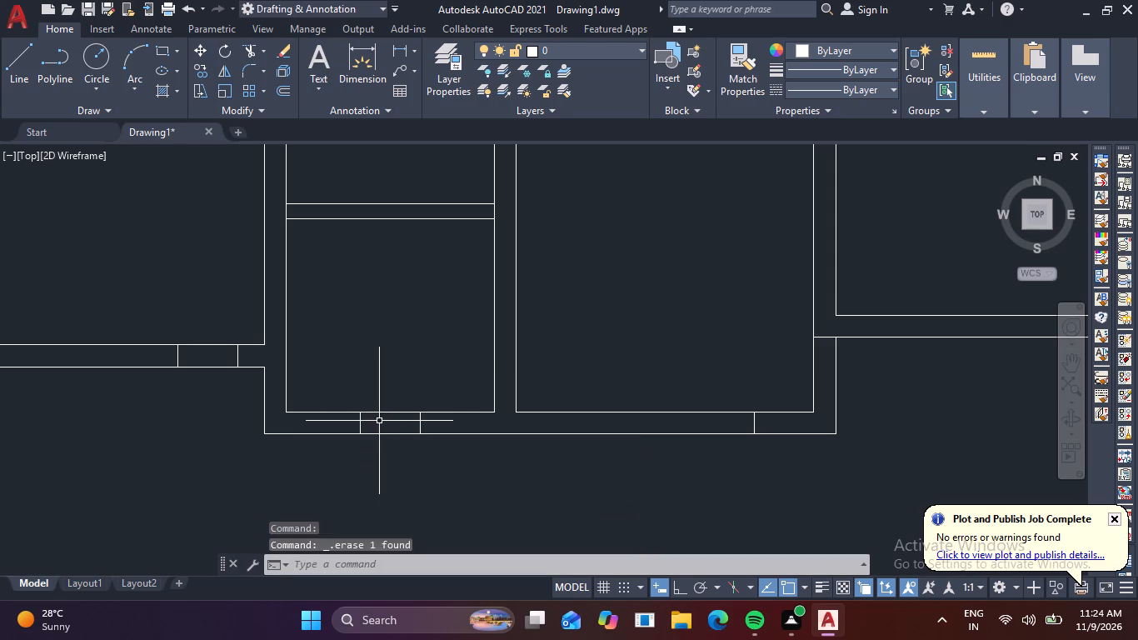
Draw a 9" line across the south wall of the room just east of the projection, near the middle of that wall.
scroll(395, 432, down, 3)
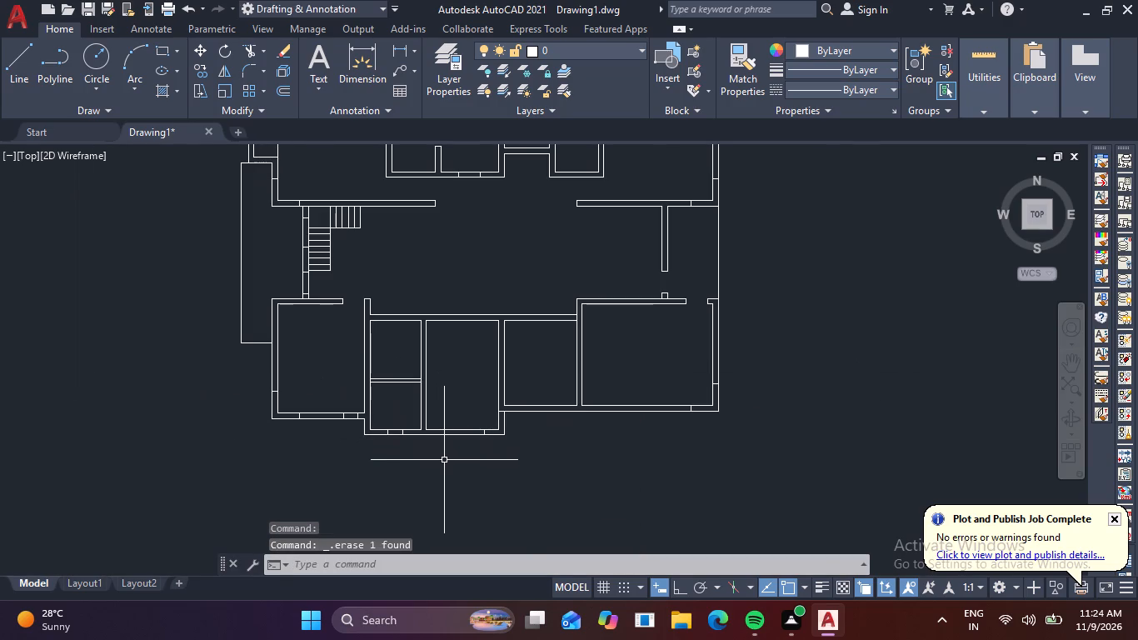
scroll(523, 427, up, 1)
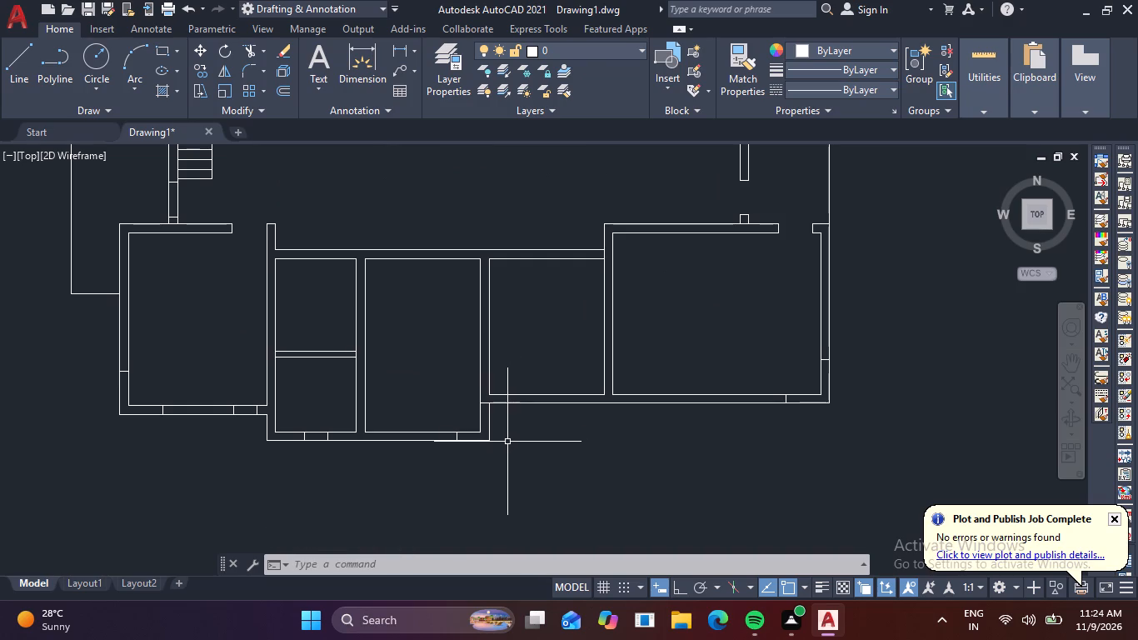
middle_drag(522, 461, 487, 468)
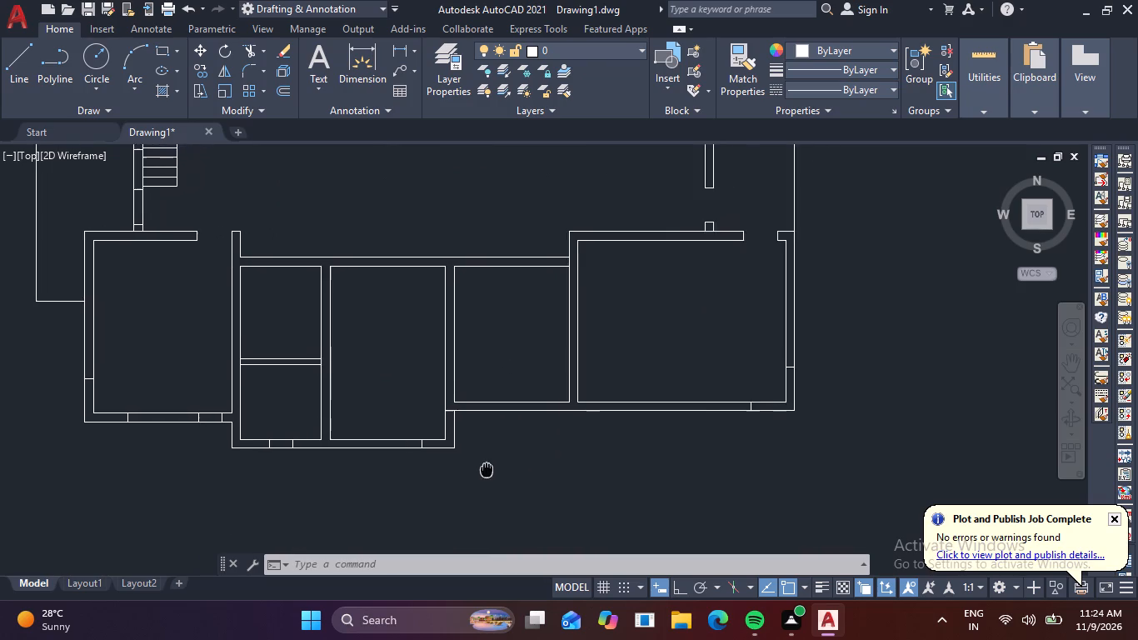
middle_drag(487, 468, 407, 471)
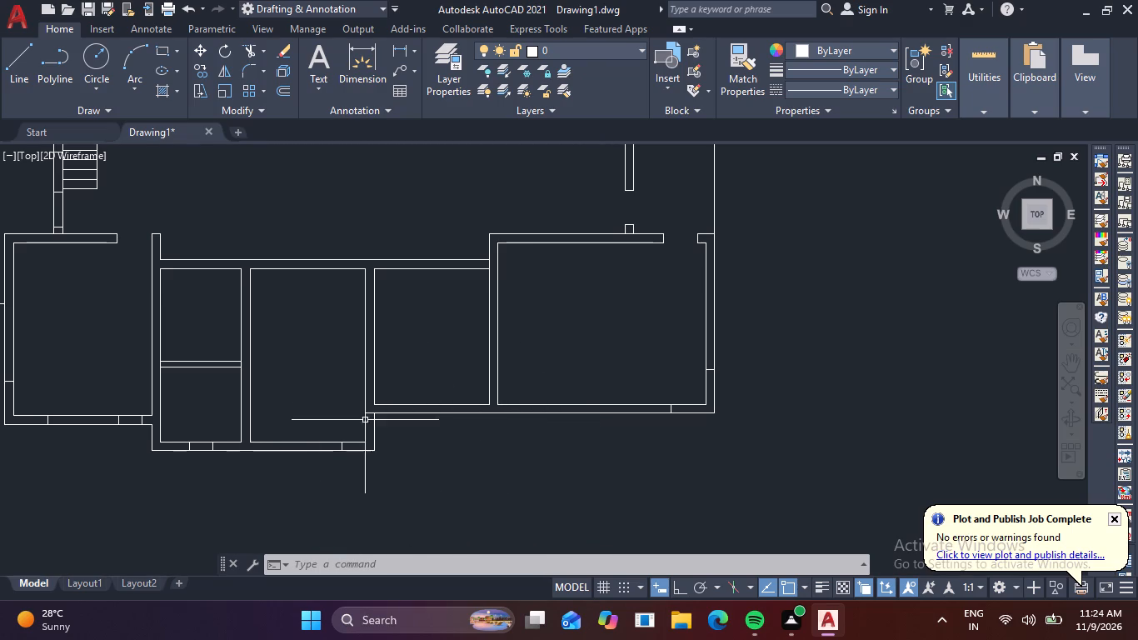
scroll(360, 417, up, 2)
key(l)
key(space)
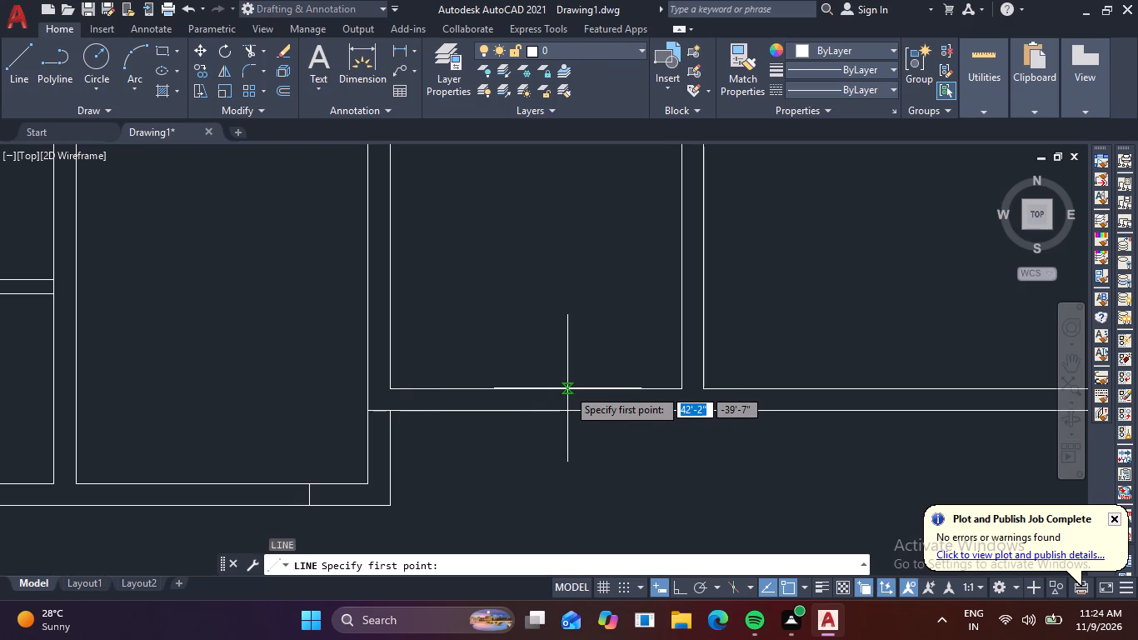
click(547, 389)
click(547, 412)
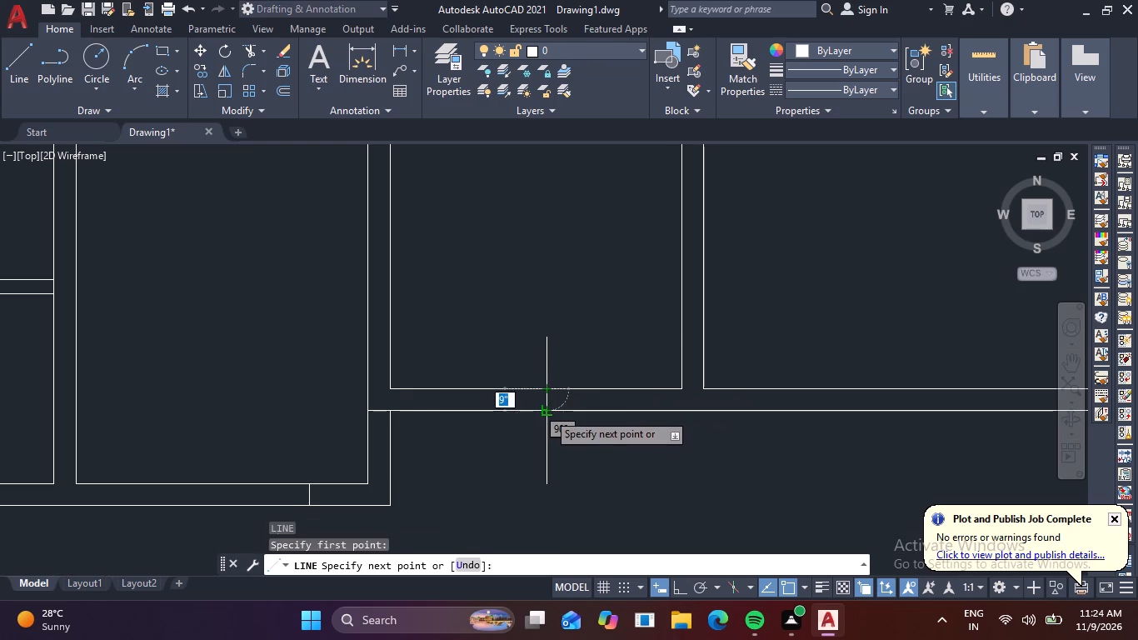
key(space)
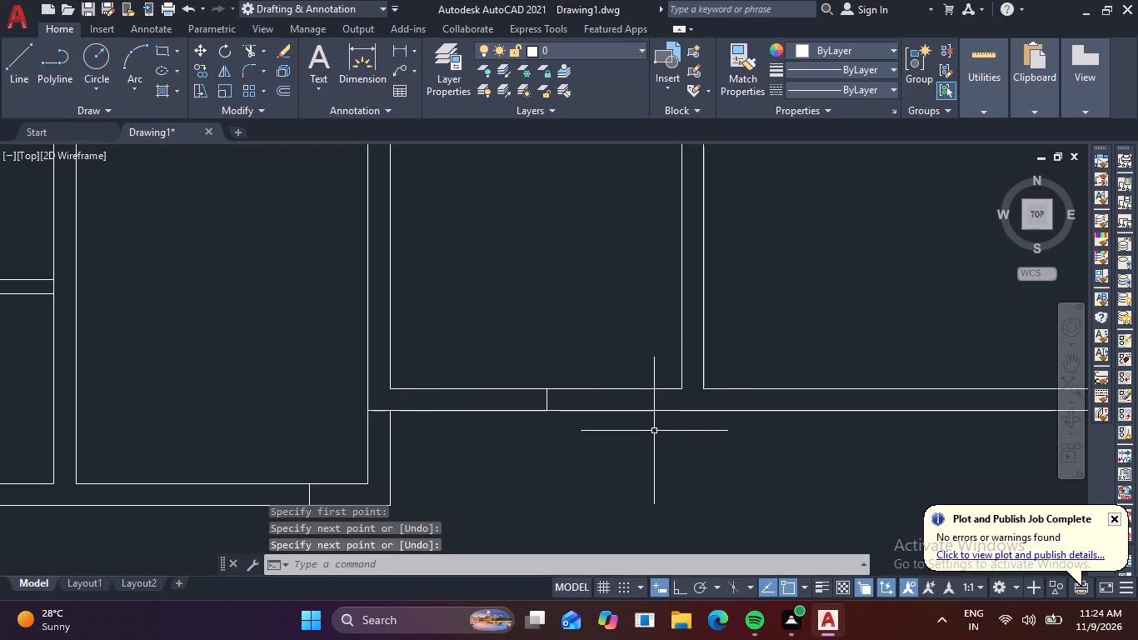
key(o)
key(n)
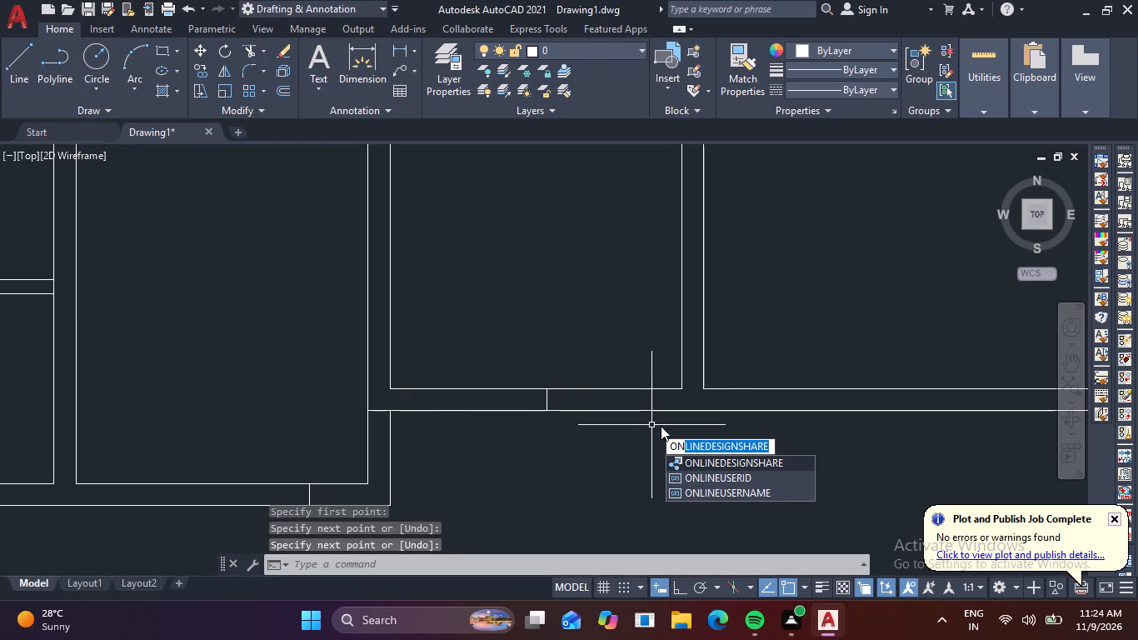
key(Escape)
Offset the line near the middle of this room's south wall 2' to the east and 2' to the west.
key(o)
key(space)
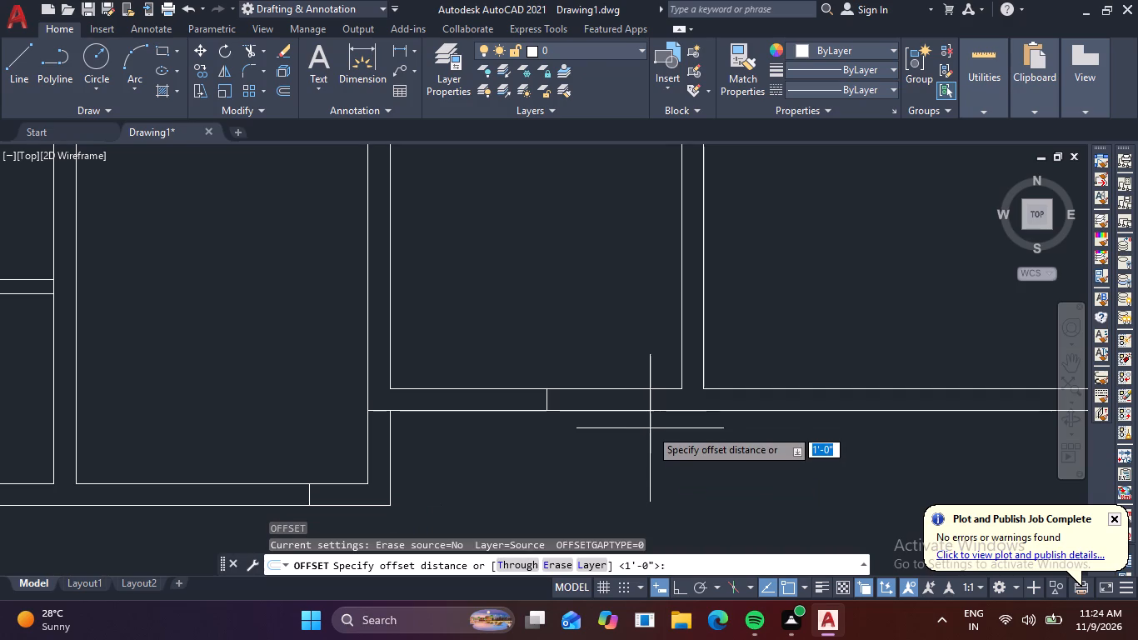
key(2)
key(apostrophe)
key(space)
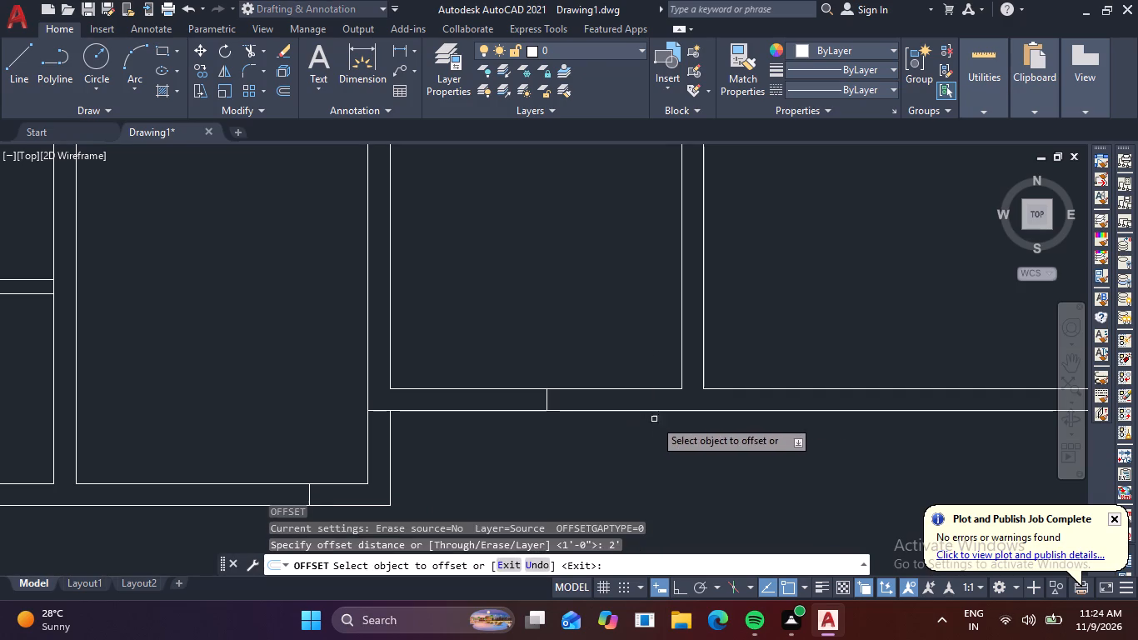
click(547, 398)
click(601, 397)
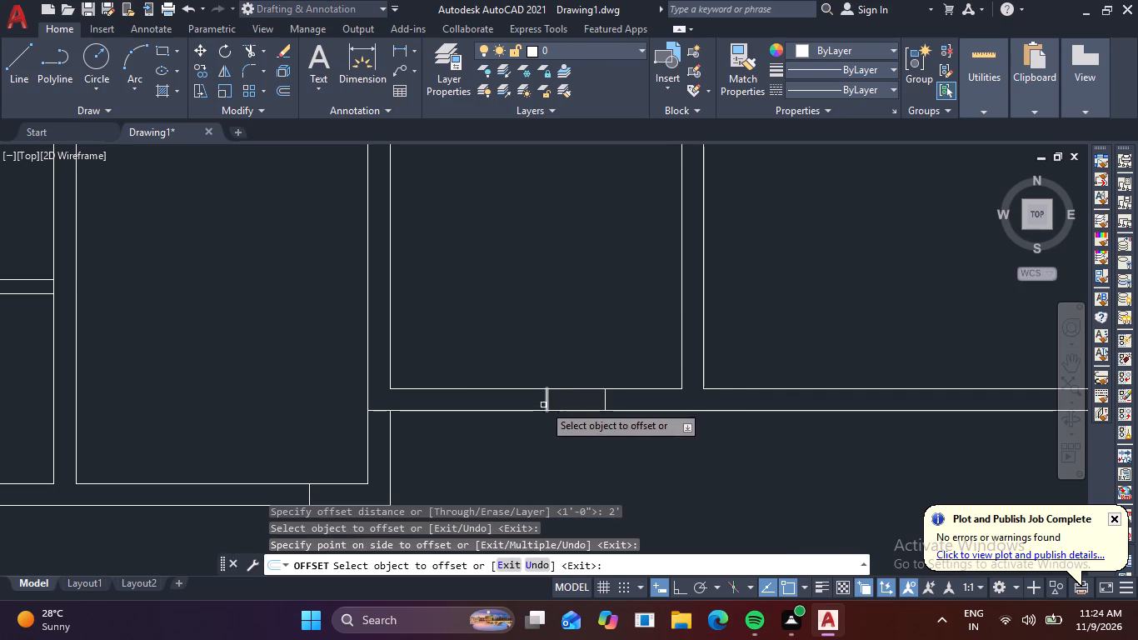
click(546, 402)
click(447, 423)
key(Escape)
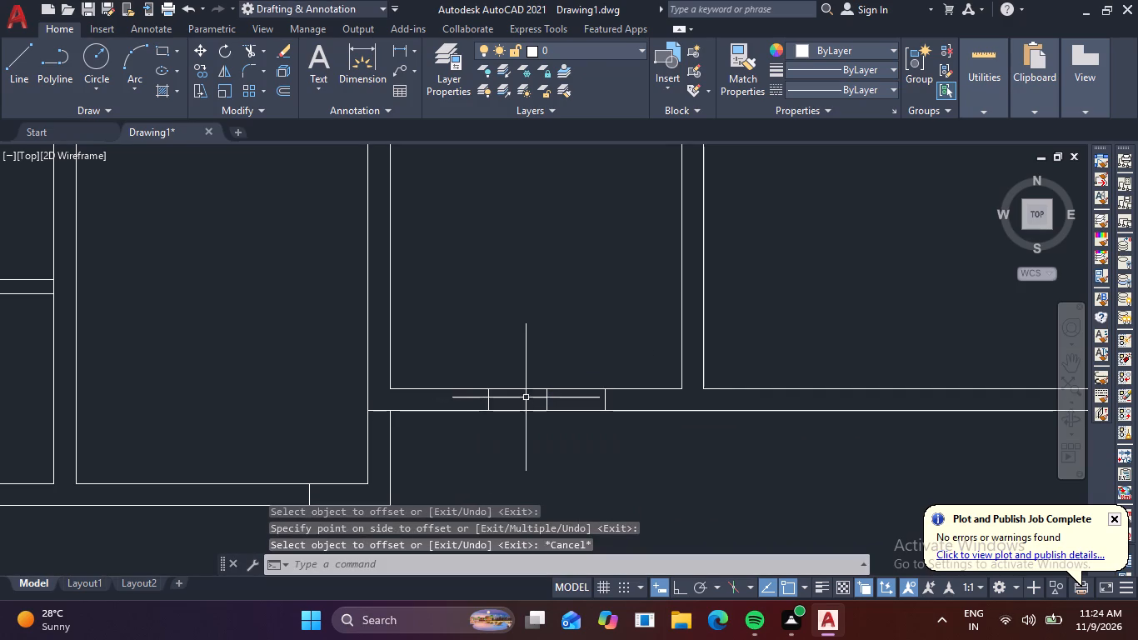
Erase the centre line between the two offset lines in this room's south wall.
click(545, 401)
key(Delete)
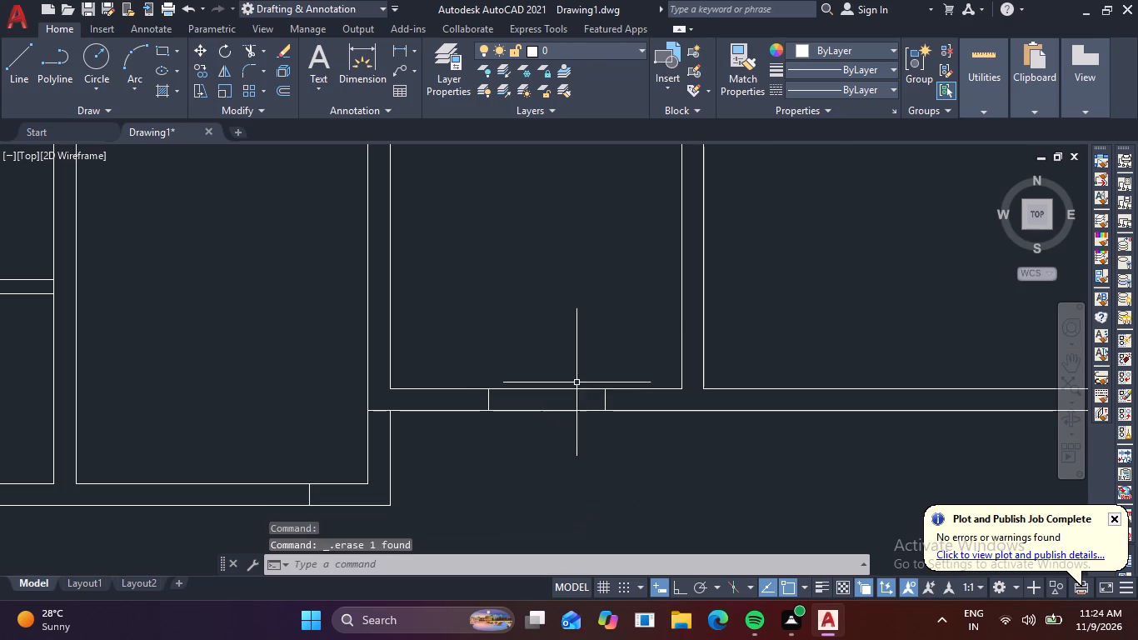
Draw a 9" line across the short north-south wall below the northeast room, near that wall's north end.
scroll(577, 392, down, 2)
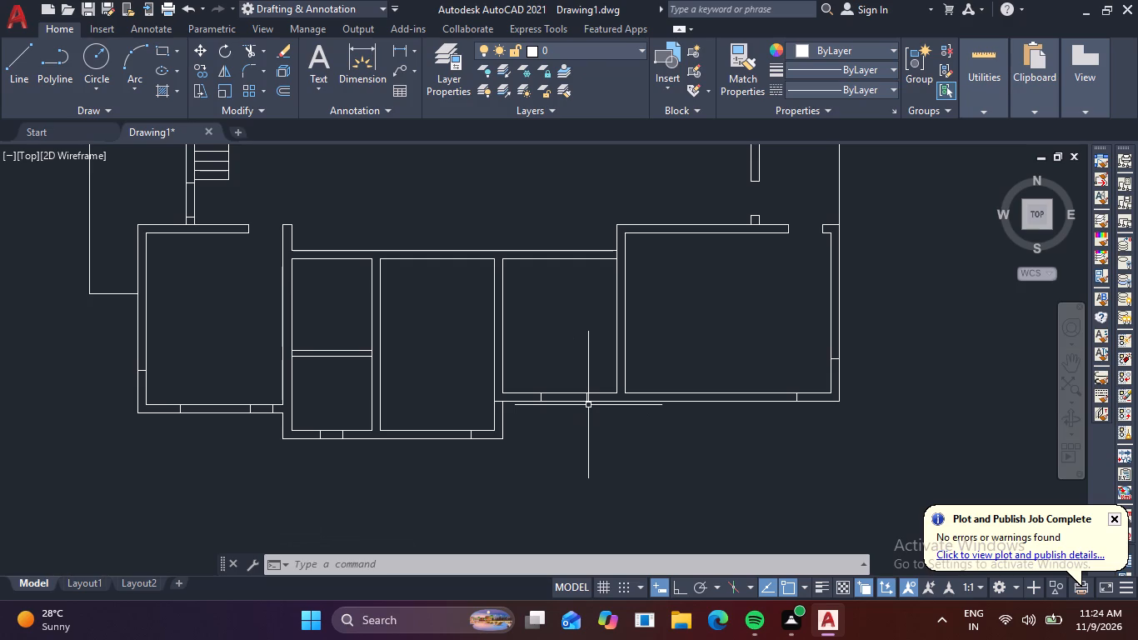
scroll(704, 293, down, 1)
middle_drag(704, 292, 661, 451)
scroll(703, 338, up, 3)
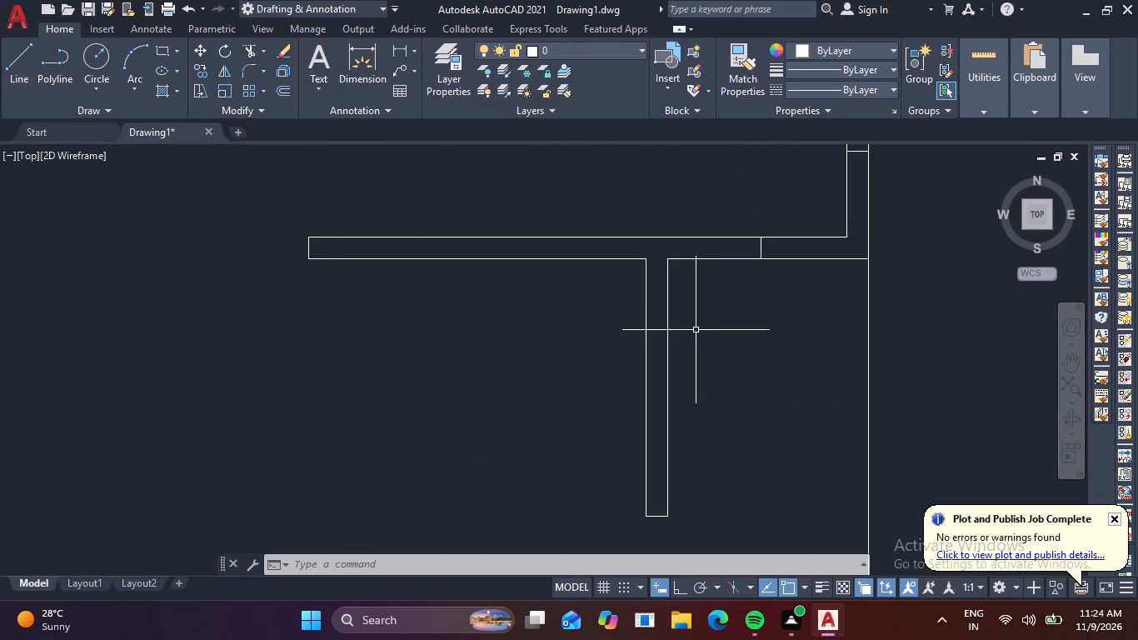
key(l)
key(space)
click(645, 313)
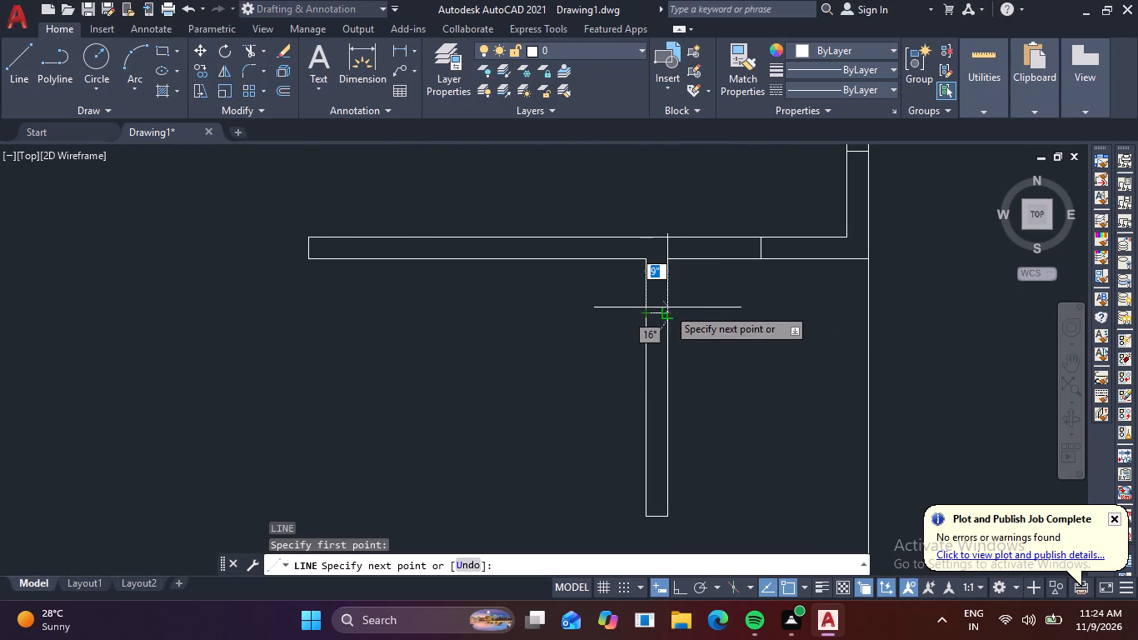
click(667, 316)
key(space)
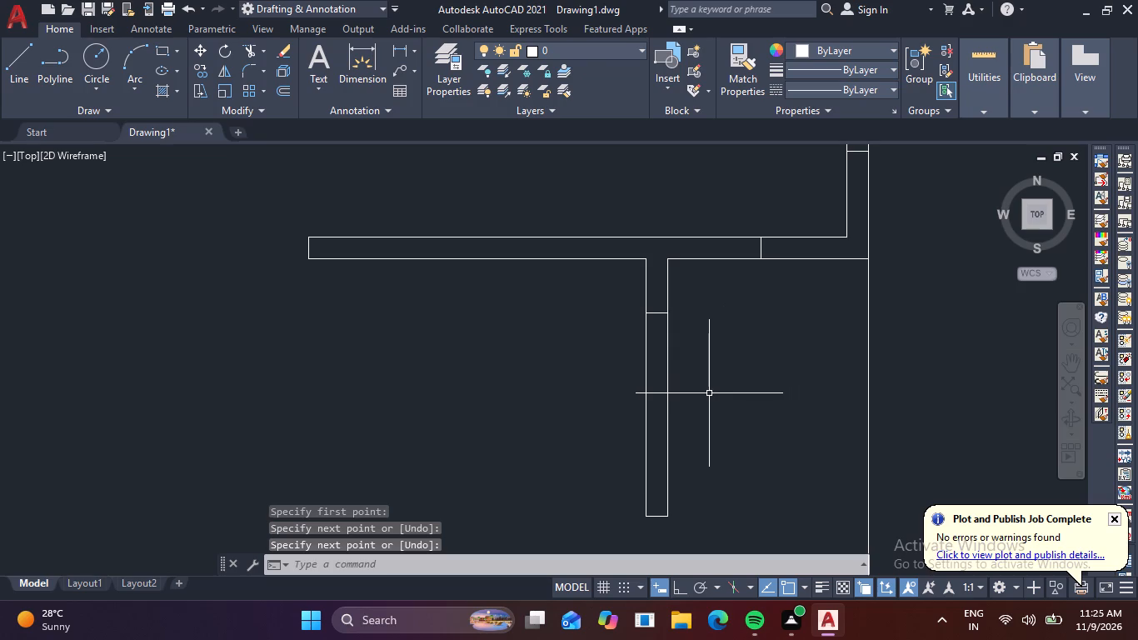
Offset the new cross line in the short north-south wall 4' to the south.
key(o)
key(space)
text(4')
key(space)
click(657, 316)
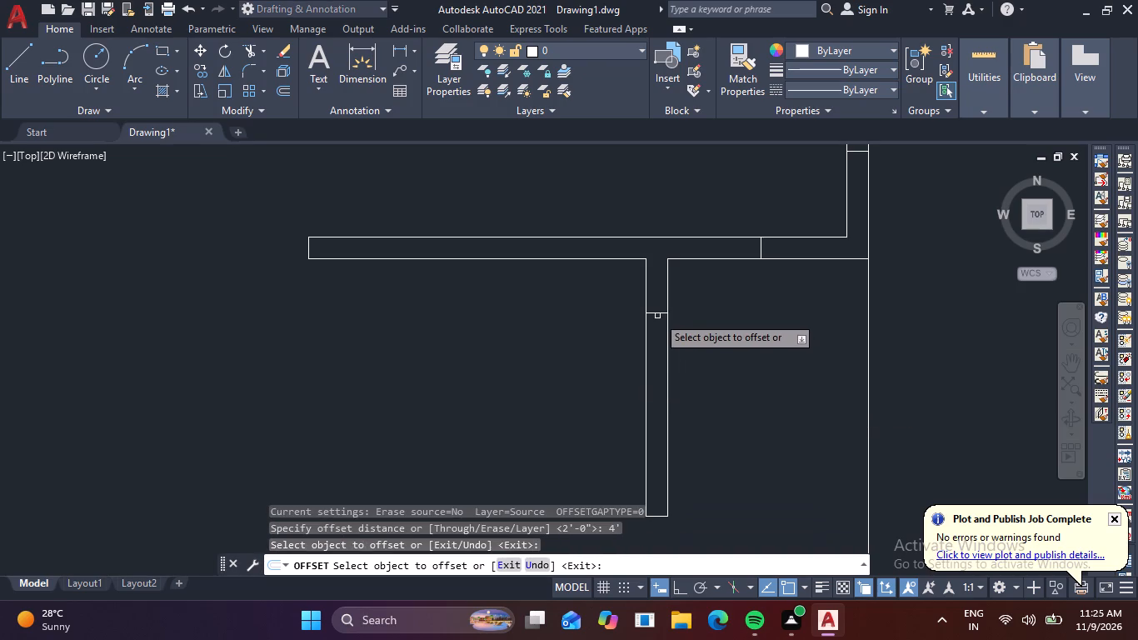
click(656, 314)
click(670, 429)
key(Escape)
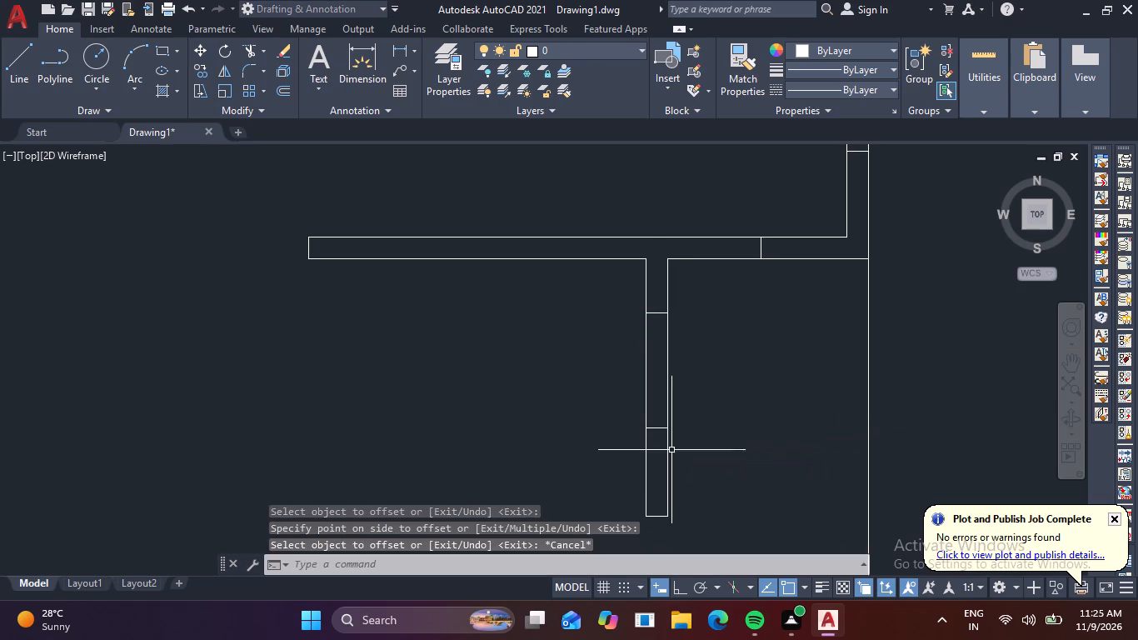
key(Escape)
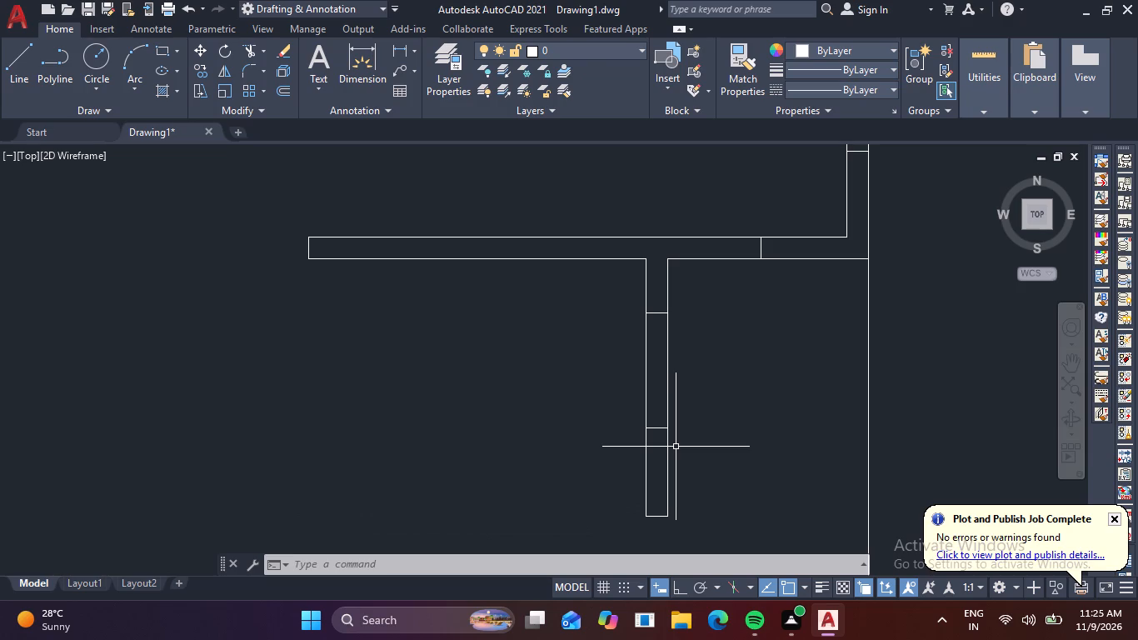
With Ortho on, draw a line from the midpoint of the southeast room's outer east wall line 2' east, continuing south past the building corner.
scroll(558, 467, down, 2)
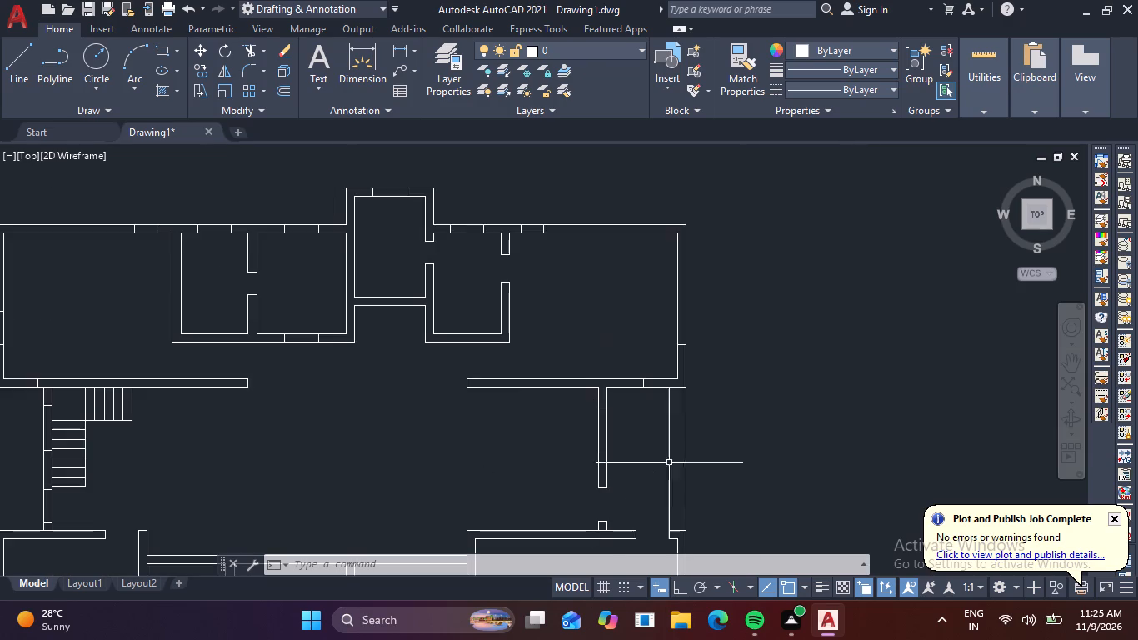
scroll(691, 465, down, 2)
middle_drag(655, 469, 484, 361)
scroll(484, 361, up, 1)
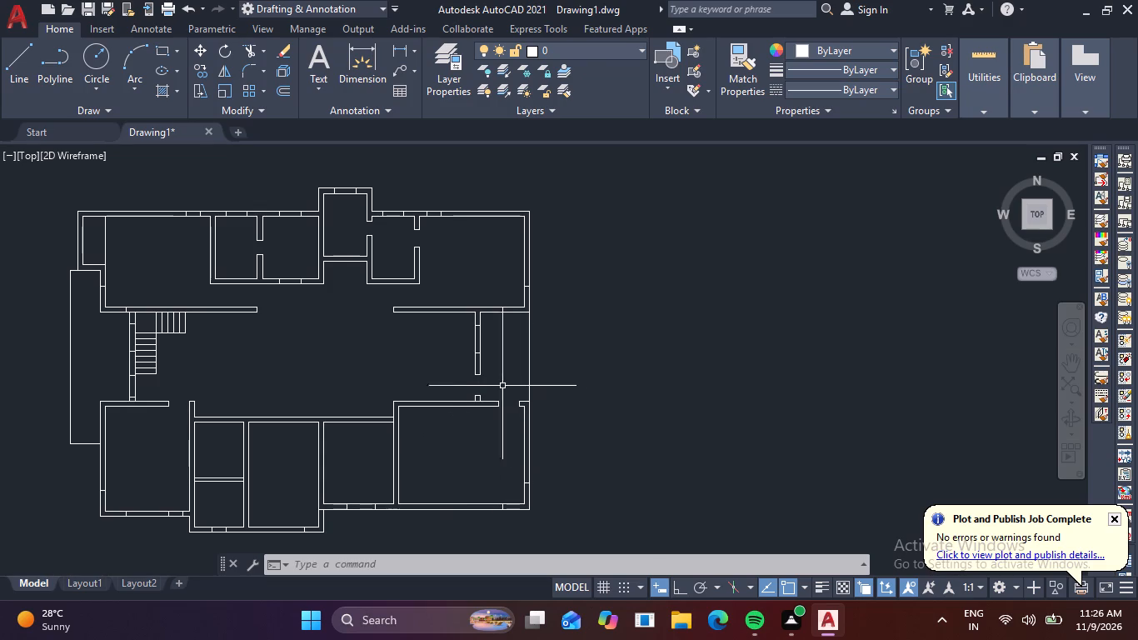
scroll(567, 422, up, 1)
middle_drag(550, 467, 540, 334)
scroll(531, 395, up, 2)
key(l)
key(space)
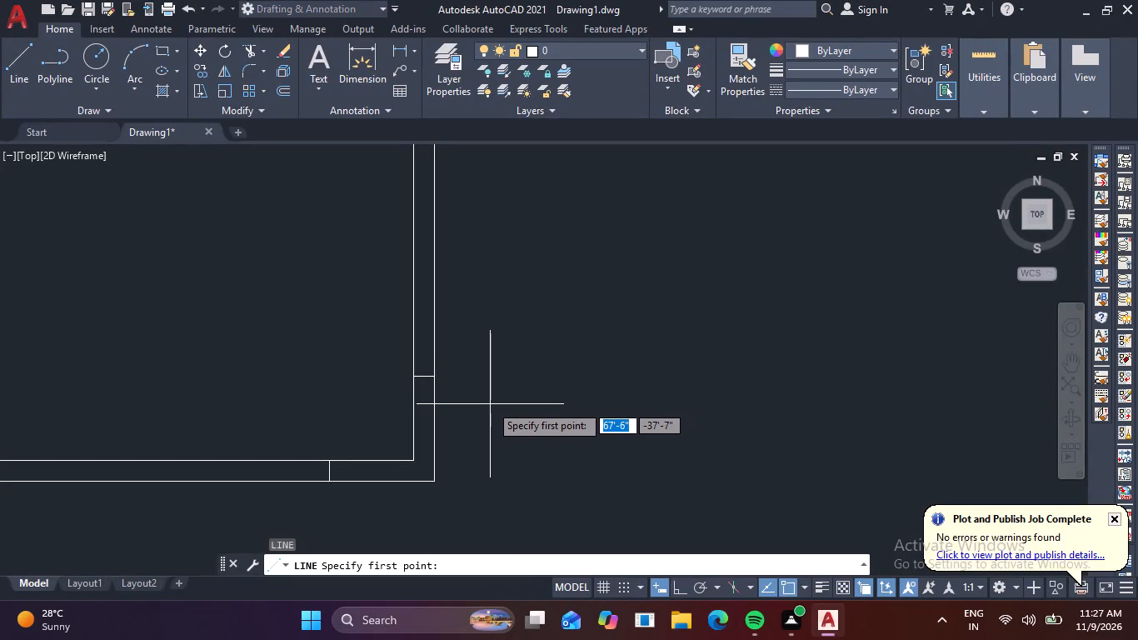
click(434, 308)
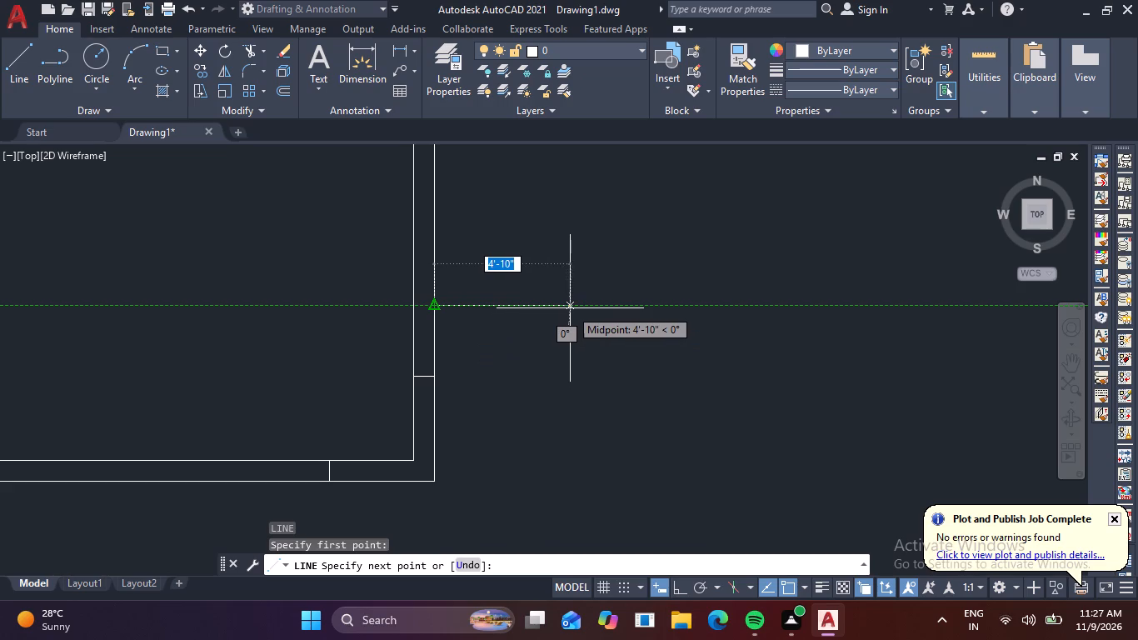
key(F8)
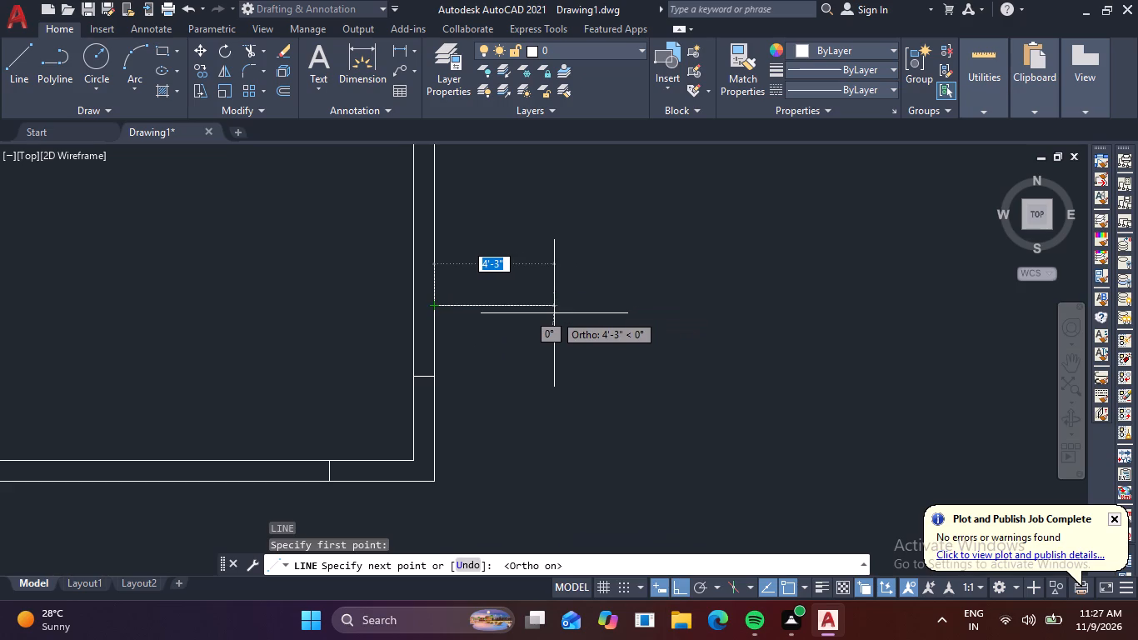
key(2)
key(apostrophe)
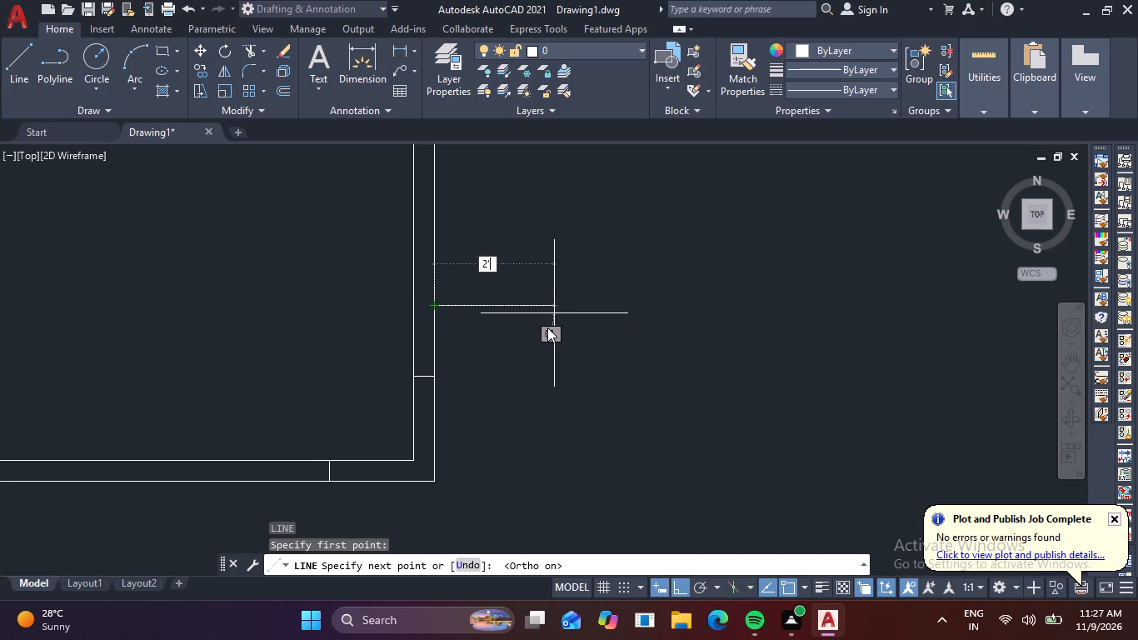
key(Return)
middle_drag(492, 520, 489, 417)
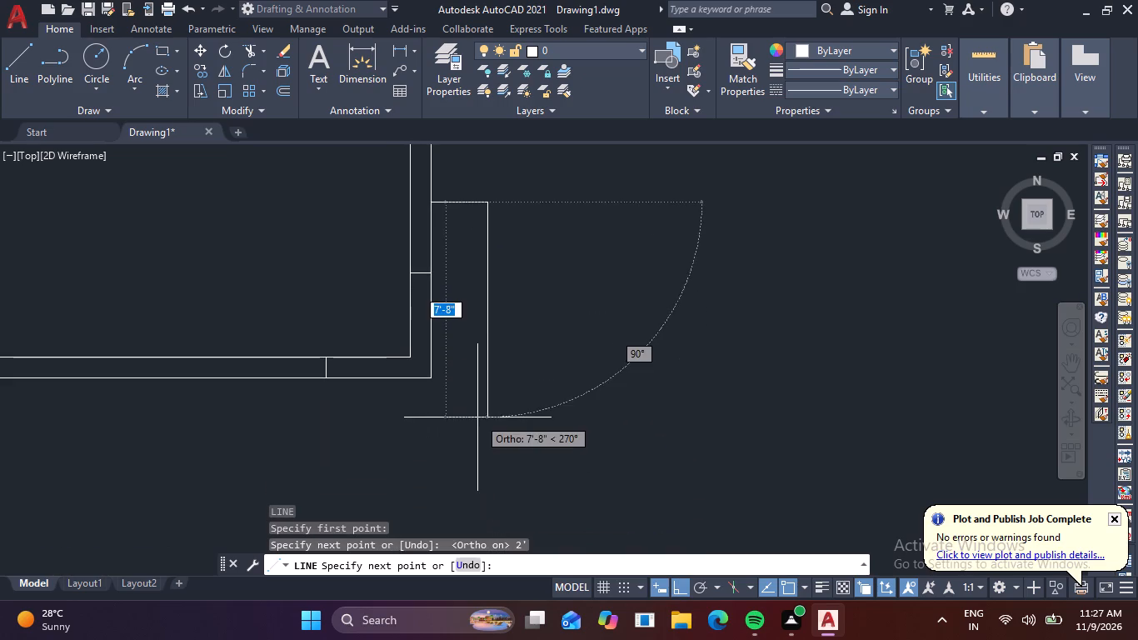
click(502, 449)
key(Escape)
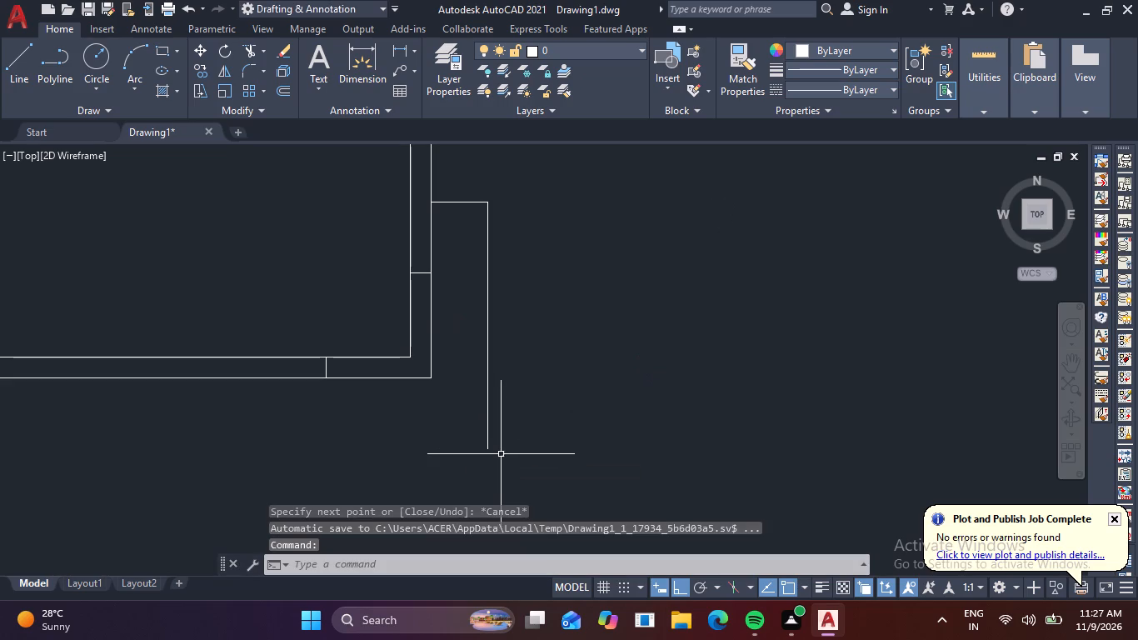
Draw a line from the southeast room's outer south wall 2' south, continuing about 8'-7" east to the vertical line outside the corner.
key(l)
key(space)
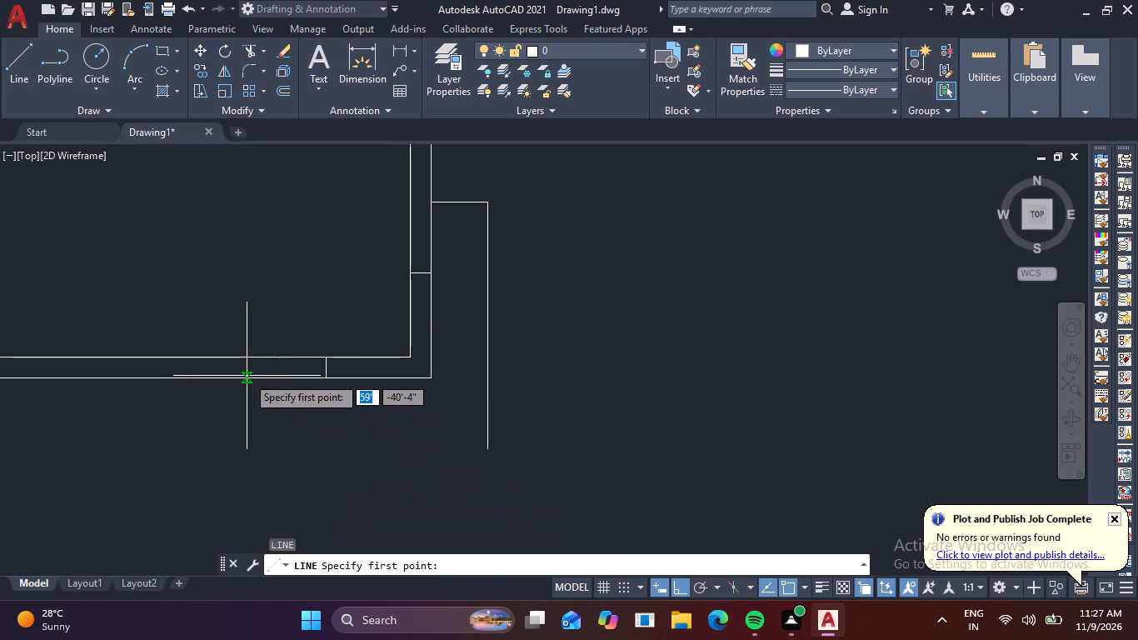
click(246, 376)
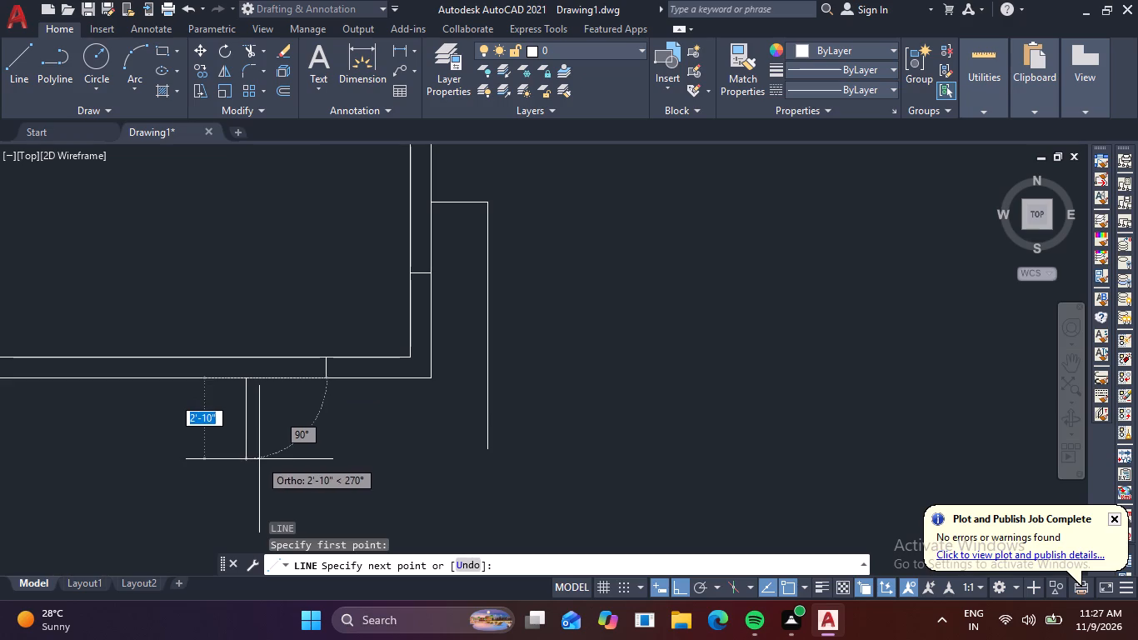
key(2)
key(apostrophe)
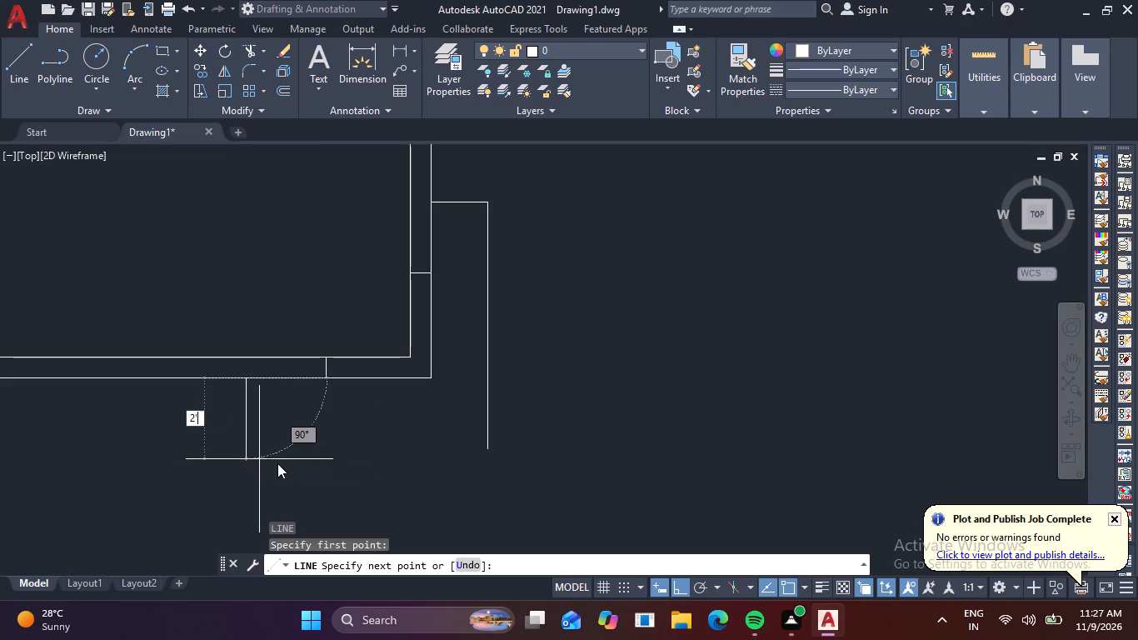
key(Return)
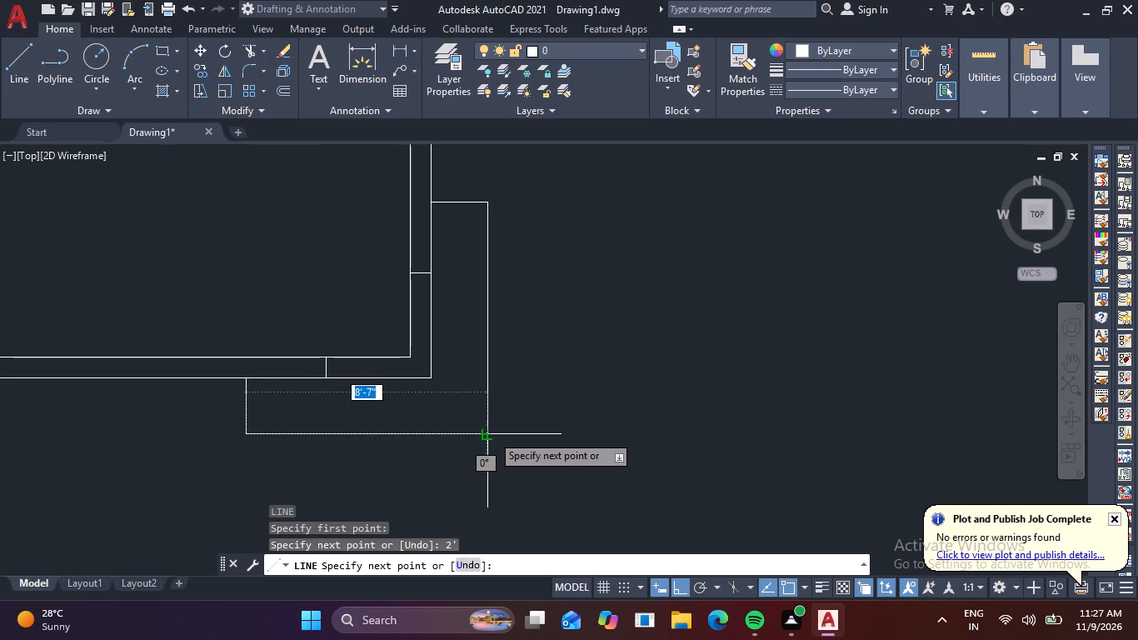
click(492, 434)
key(Escape)
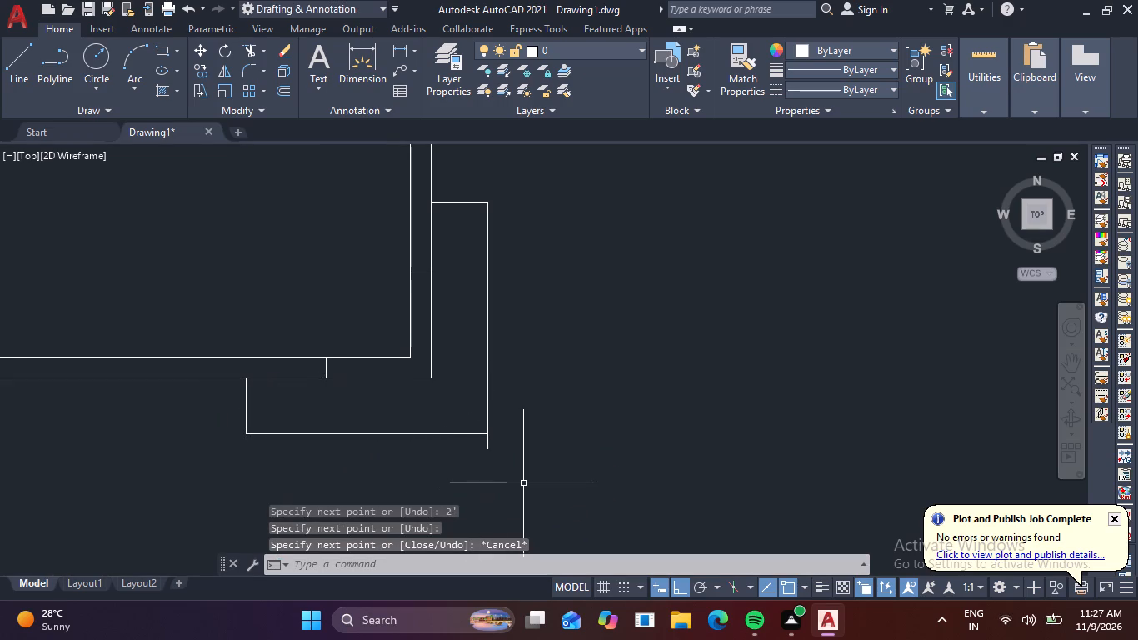
Trim the vertical line's overshoot below the horizontal line at the southeast corner outline.
text(tr)
key(v)
key(space)
key(Escape)
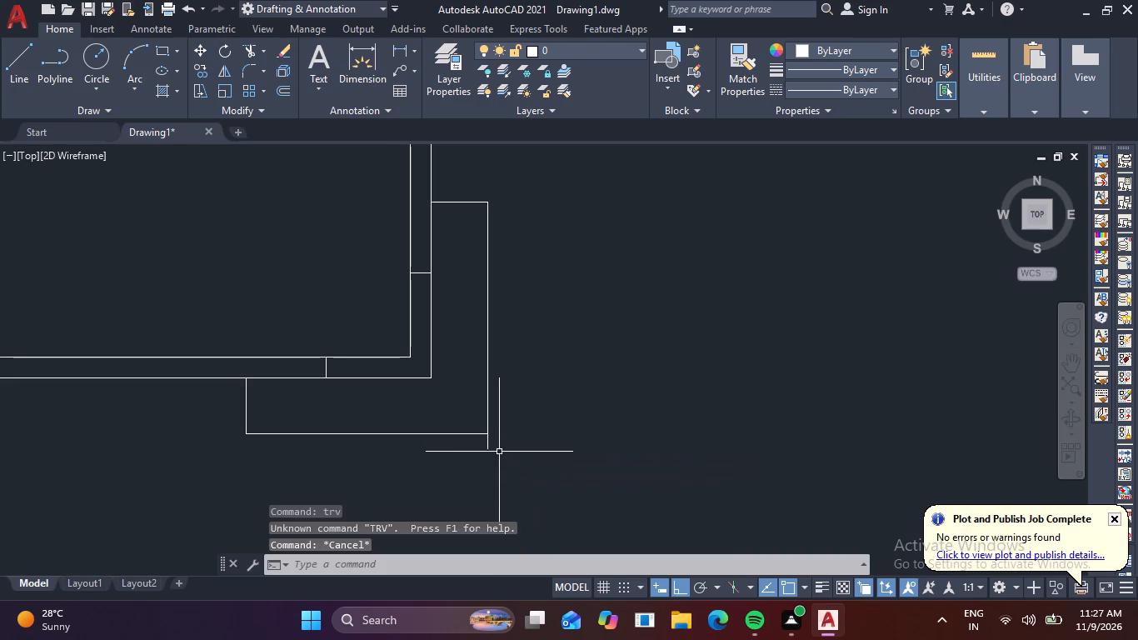
text(tr)
key(space)
click(486, 443)
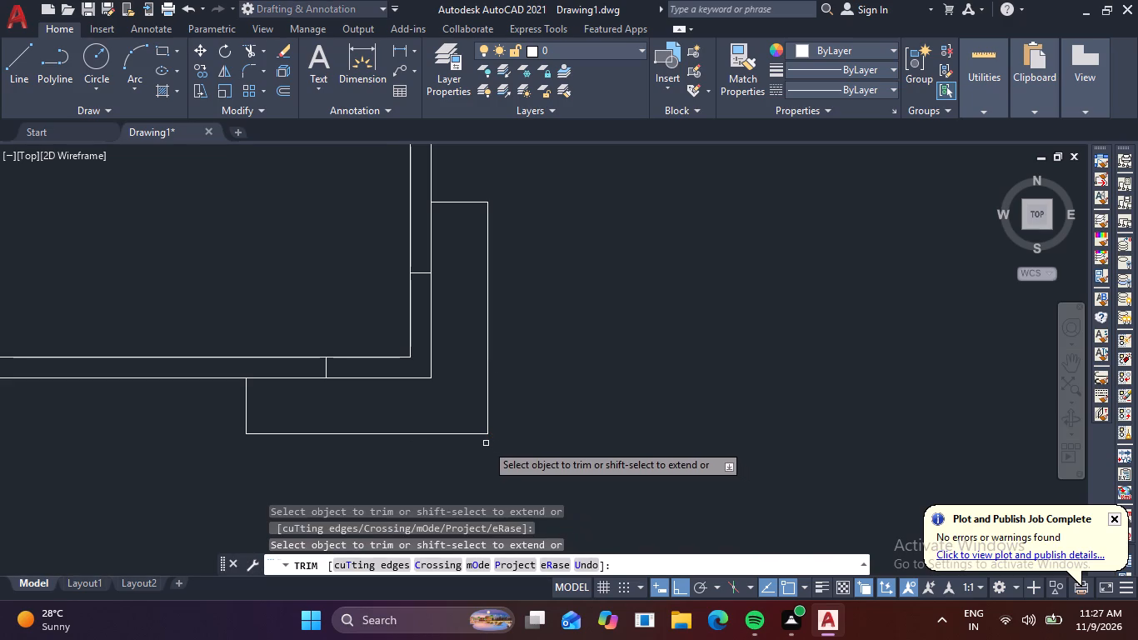
key(Escape)
key(Escape)
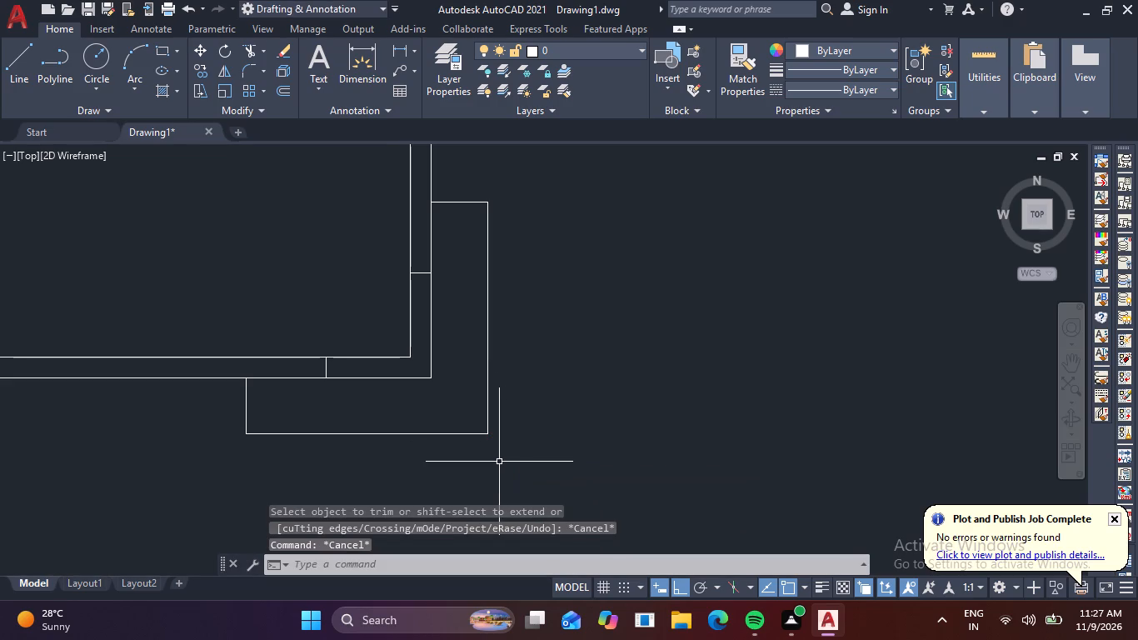
key(Escape)
Draw a 3' line eastward from the outer northeast corner of the building.
scroll(566, 407, down, 1)
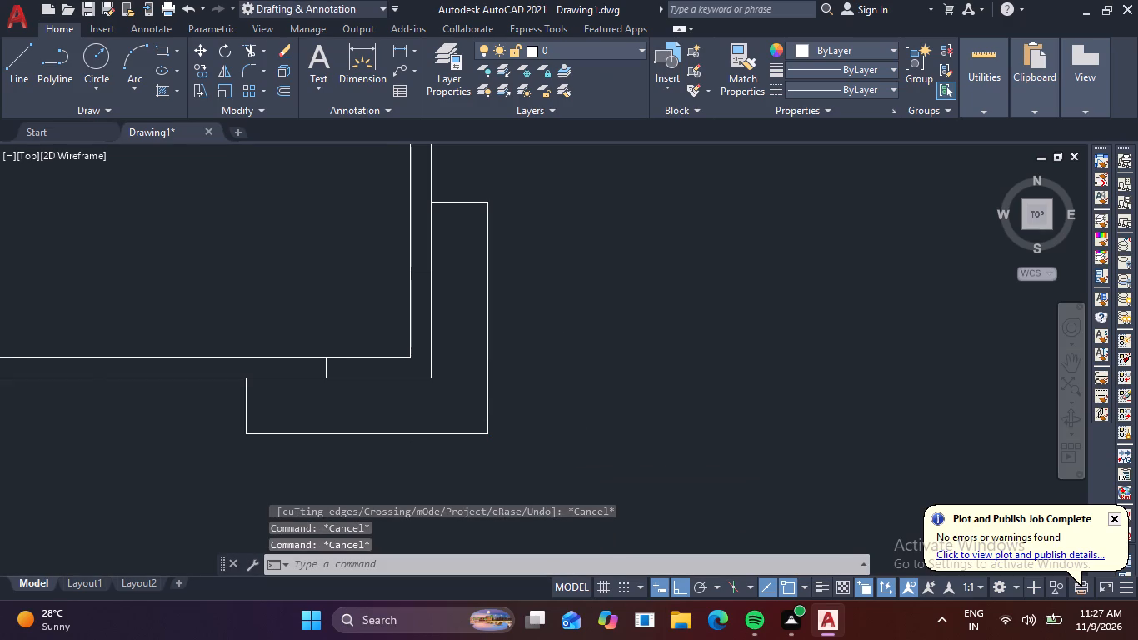
middle_drag(553, 434, 486, 557)
scroll(493, 488, down, 2)
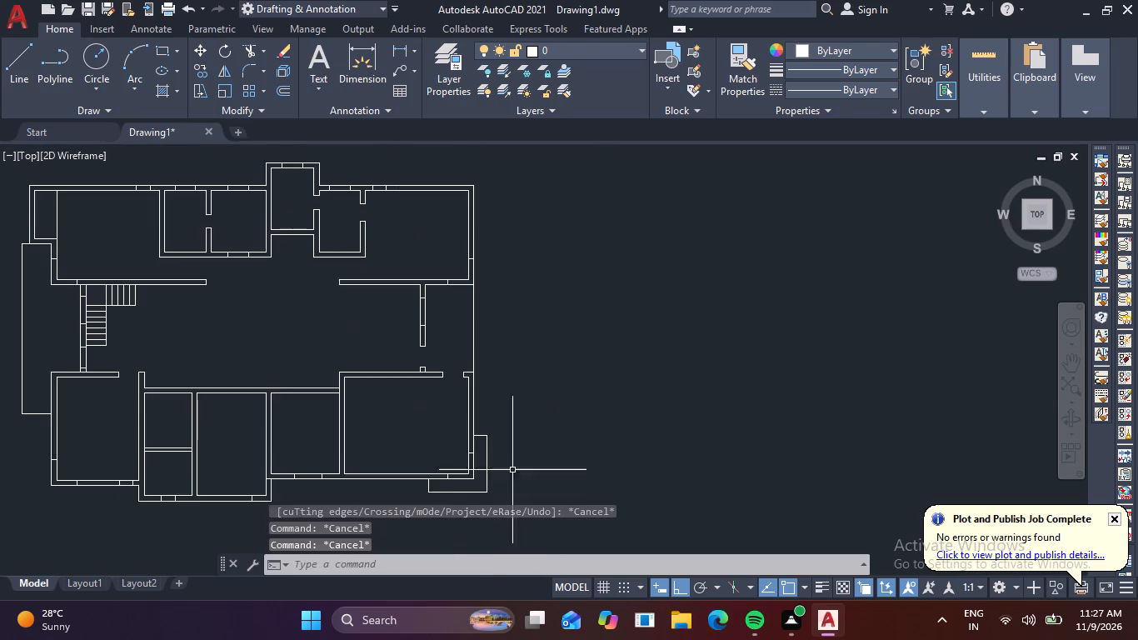
middle_drag(508, 477, 462, 572)
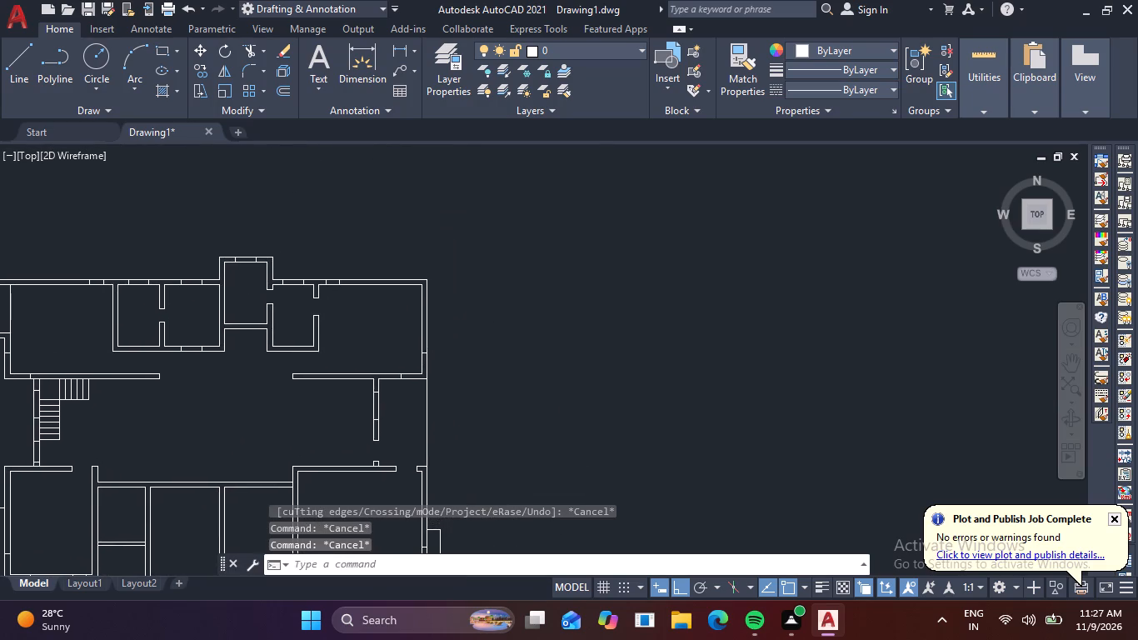
key(l)
key(space)
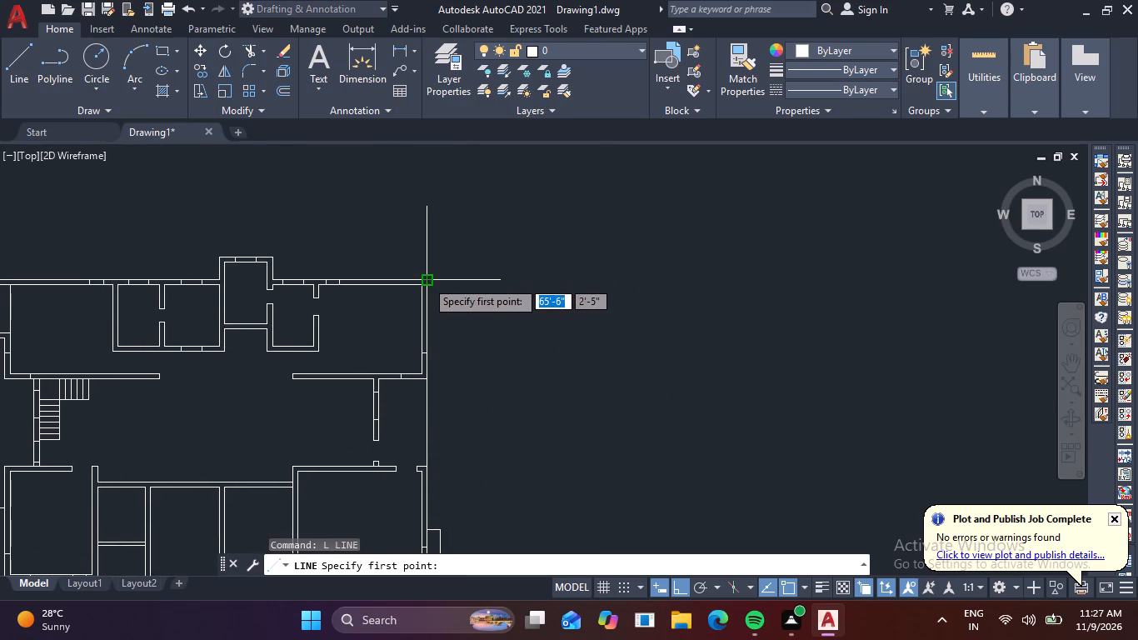
click(426, 280)
key(3)
key(apostrophe)
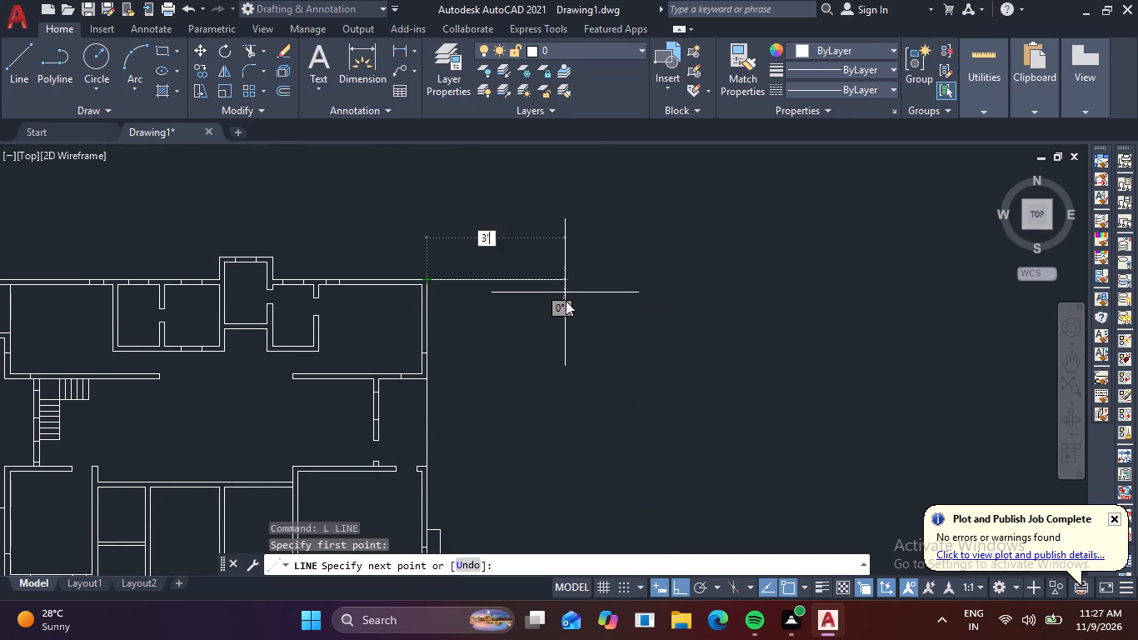
key(space)
scroll(497, 528, down, 2)
middle_drag(486, 553, 491, 385)
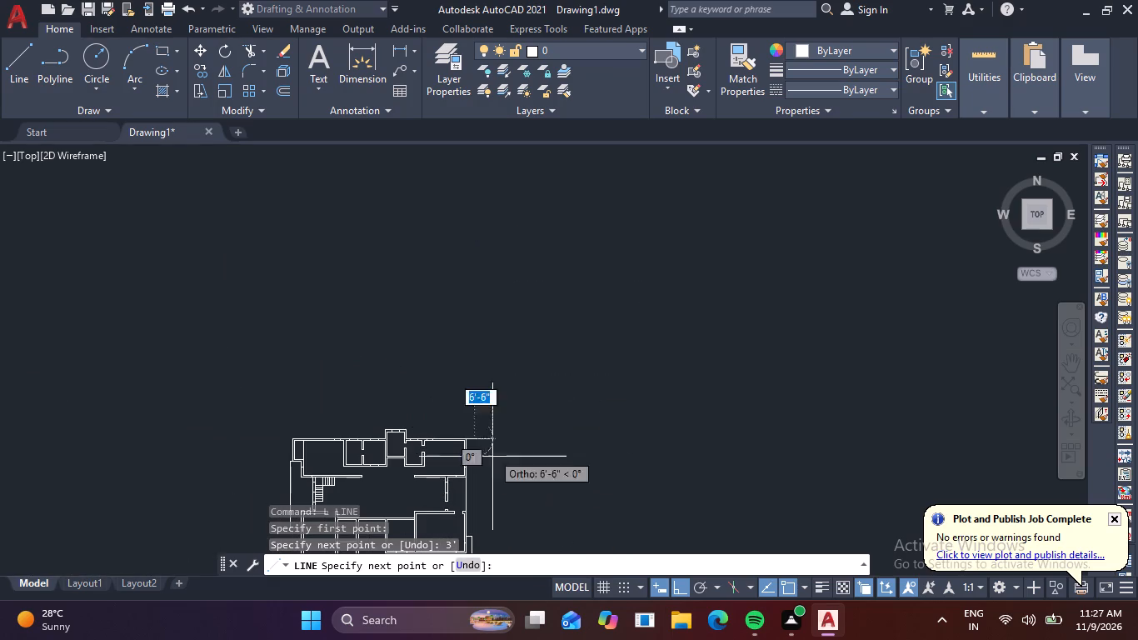
middle_drag(497, 507, 467, 310)
scroll(442, 410, up, 3)
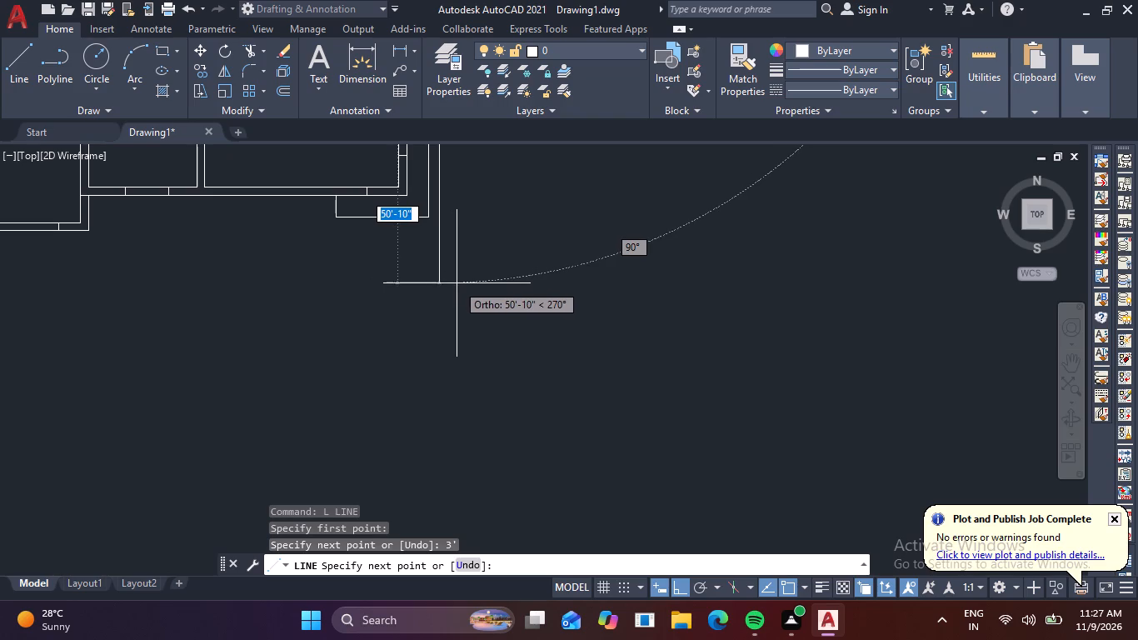
key(Escape)
Draw a line from the southeast room's outer south wall 3' south, continuing east past the existing corner outline.
scroll(479, 264, down, 2)
middle_drag(483, 292, 449, 502)
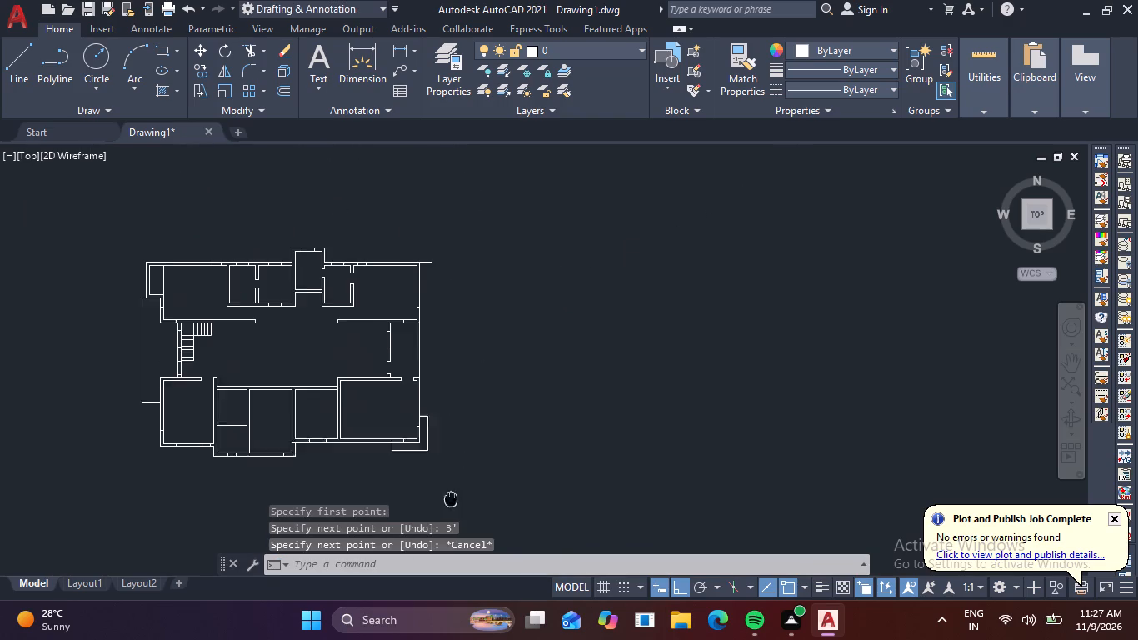
middle_drag(449, 502, 443, 512)
middle_drag(450, 456, 412, 362)
scroll(377, 404, up, 2)
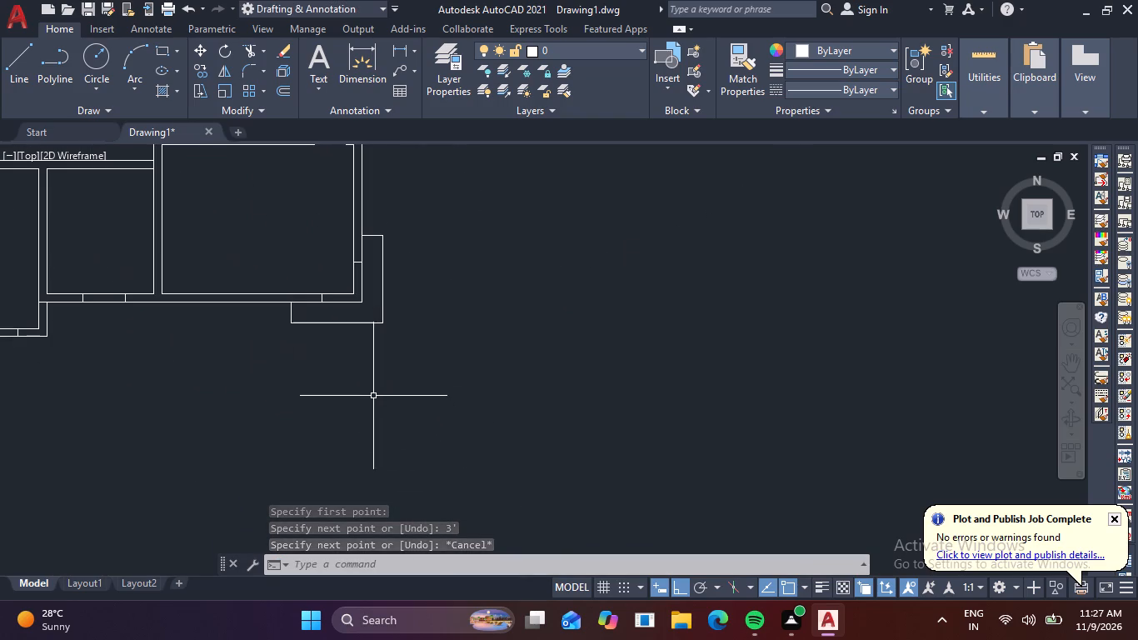
key(l)
key(space)
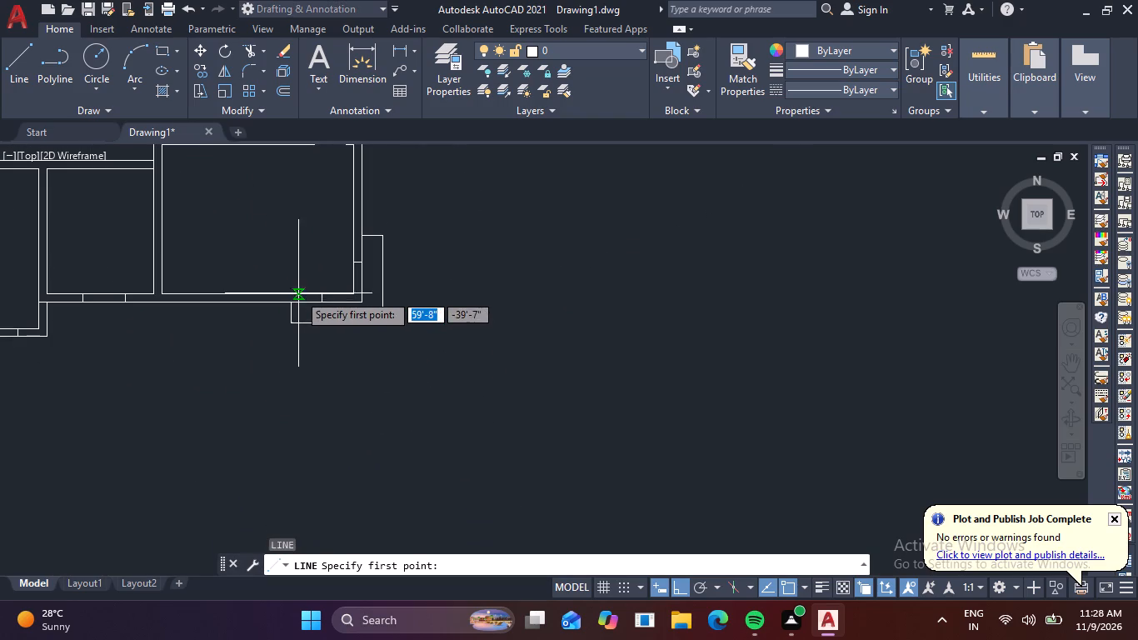
scroll(297, 300, up, 2)
click(286, 306)
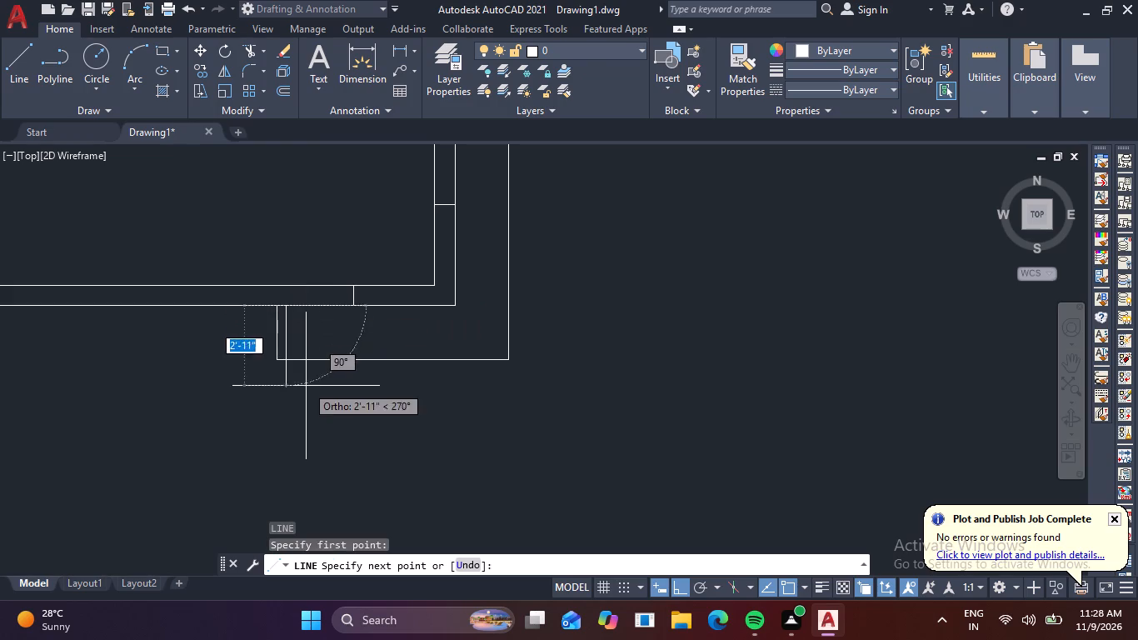
key(3)
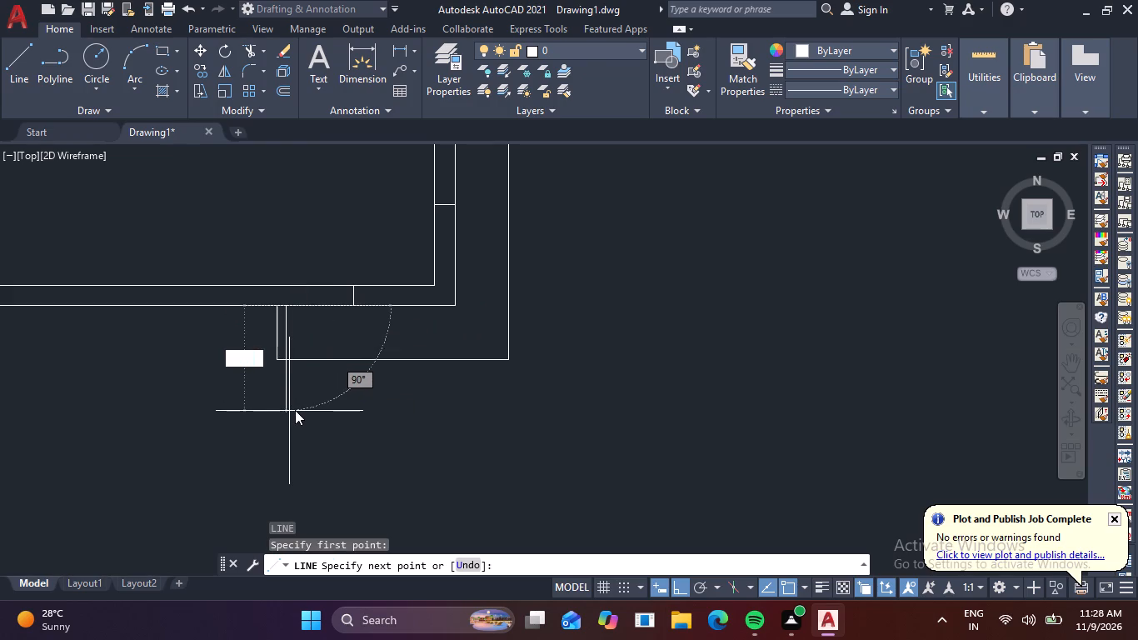
key(apostrophe)
key(Return)
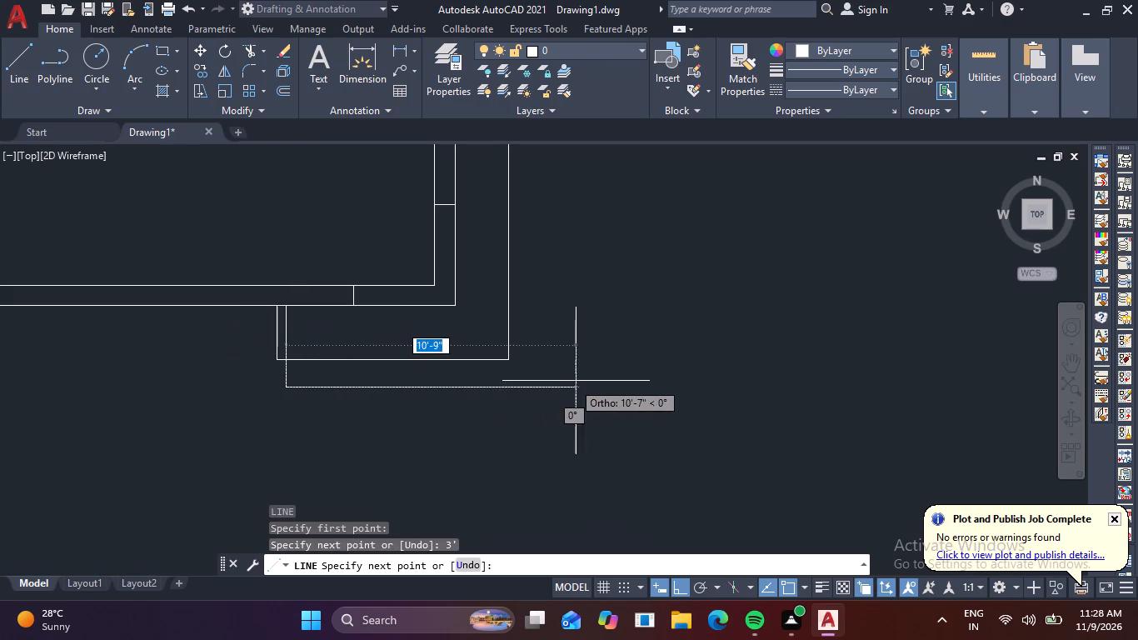
click(601, 384)
key(Escape)
Draw a vertical line from the east end of the northeast corner's 3' line south to the new horizontal line.
scroll(564, 363, down, 2)
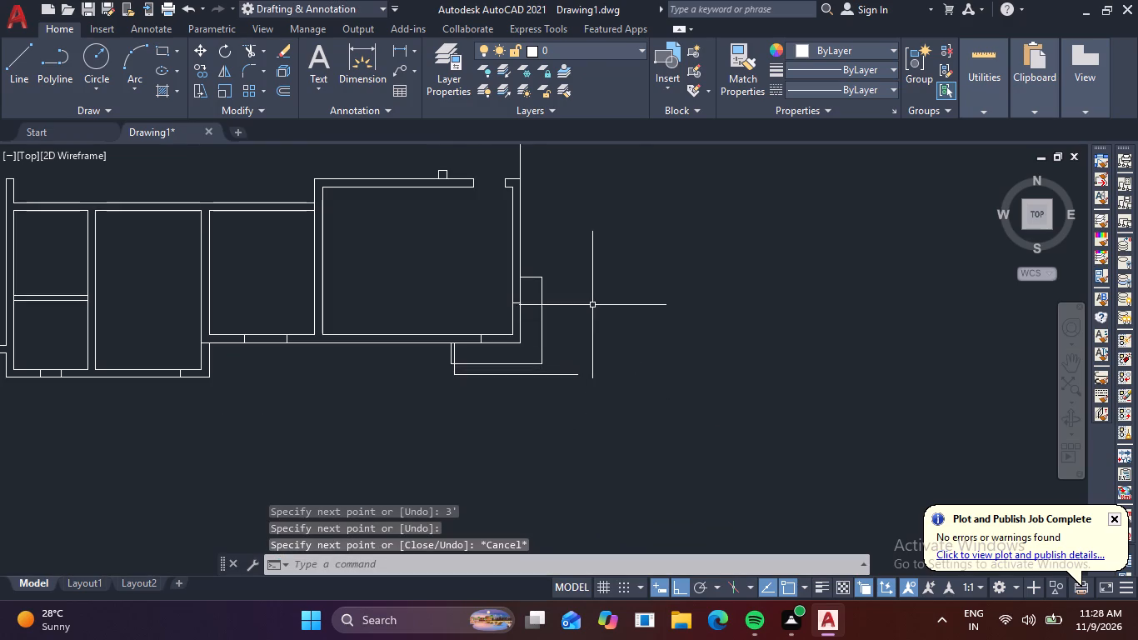
middle_drag(562, 392, 490, 517)
scroll(491, 517, down, 1)
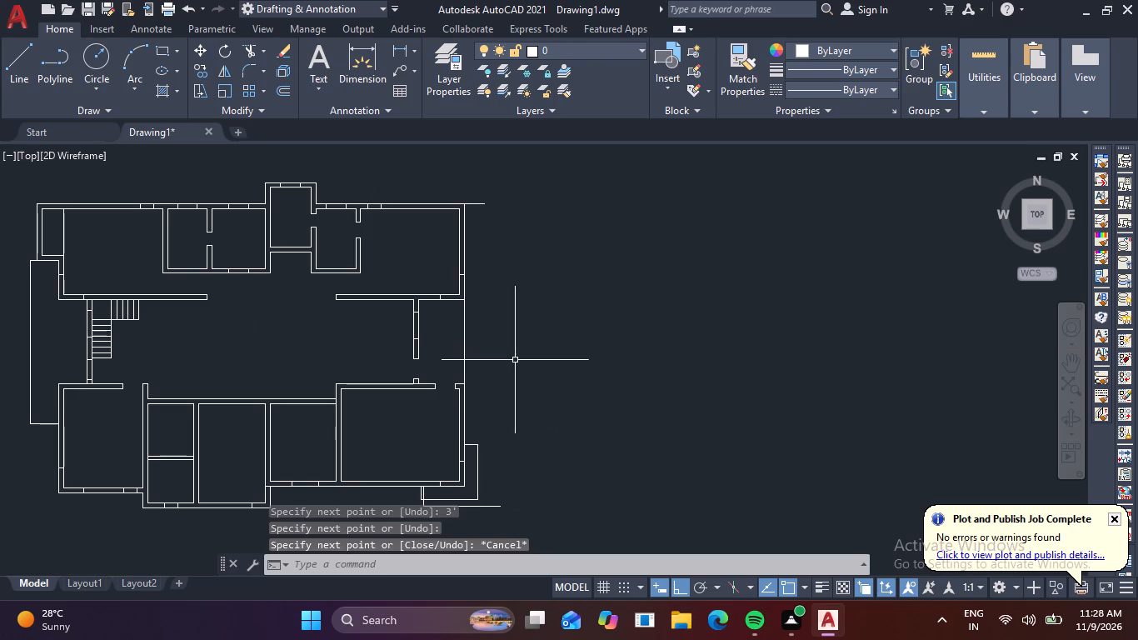
key(l)
key(space)
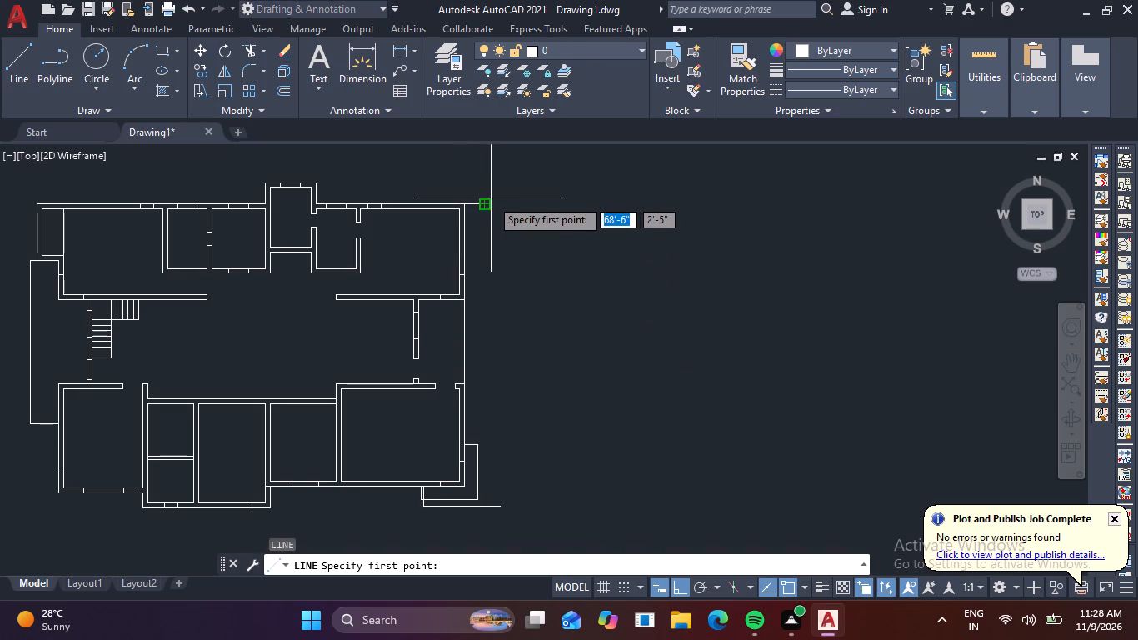
click(484, 209)
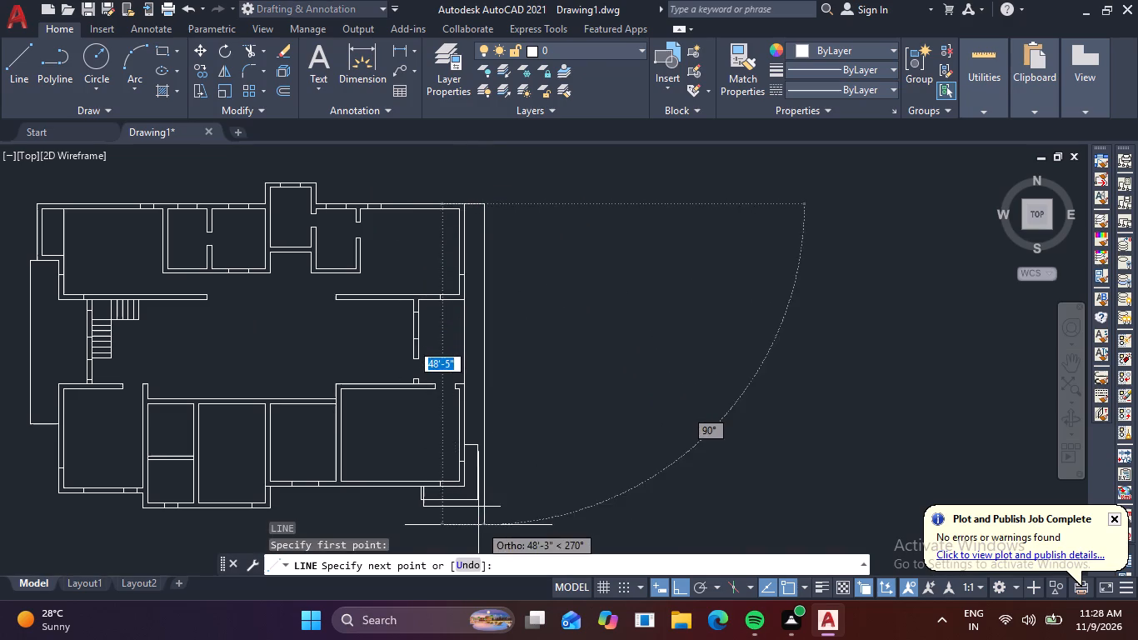
scroll(480, 521, up, 3)
click(475, 477)
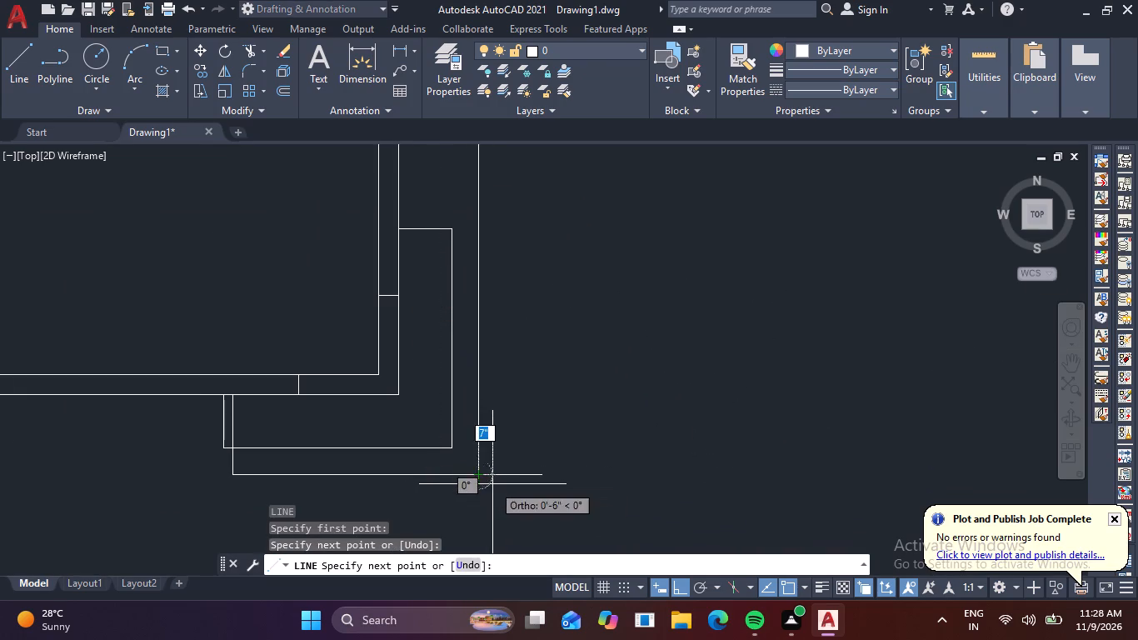
key(Escape)
Trim the horizontal line's overshoot east of the vertical line at the southeast corner outline.
key(t)
key(r)
key(space)
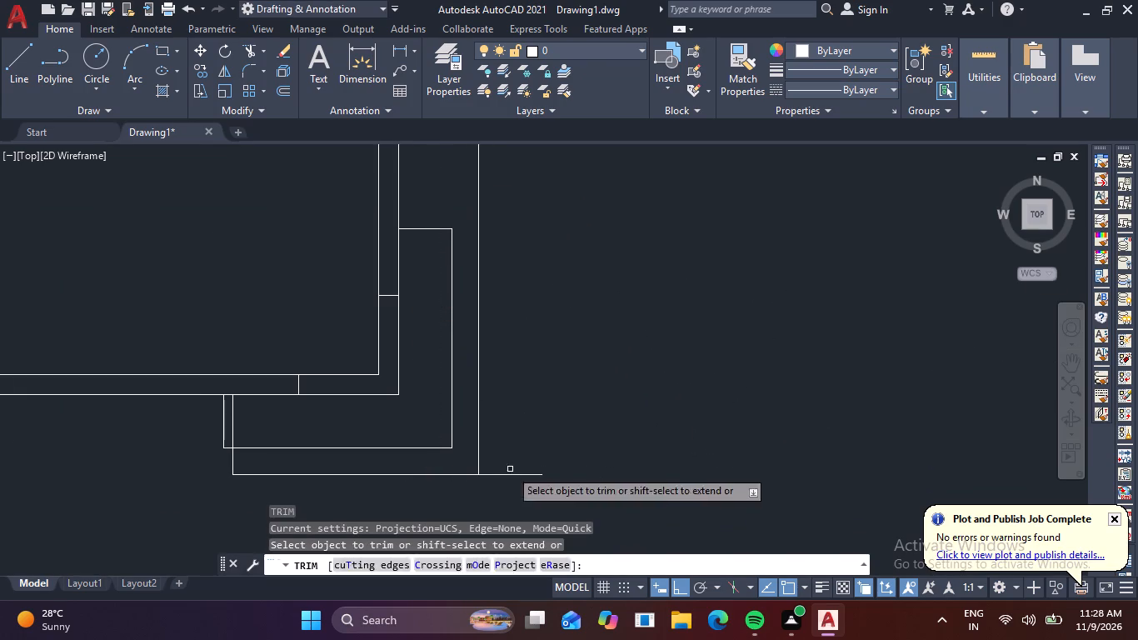
click(514, 474)
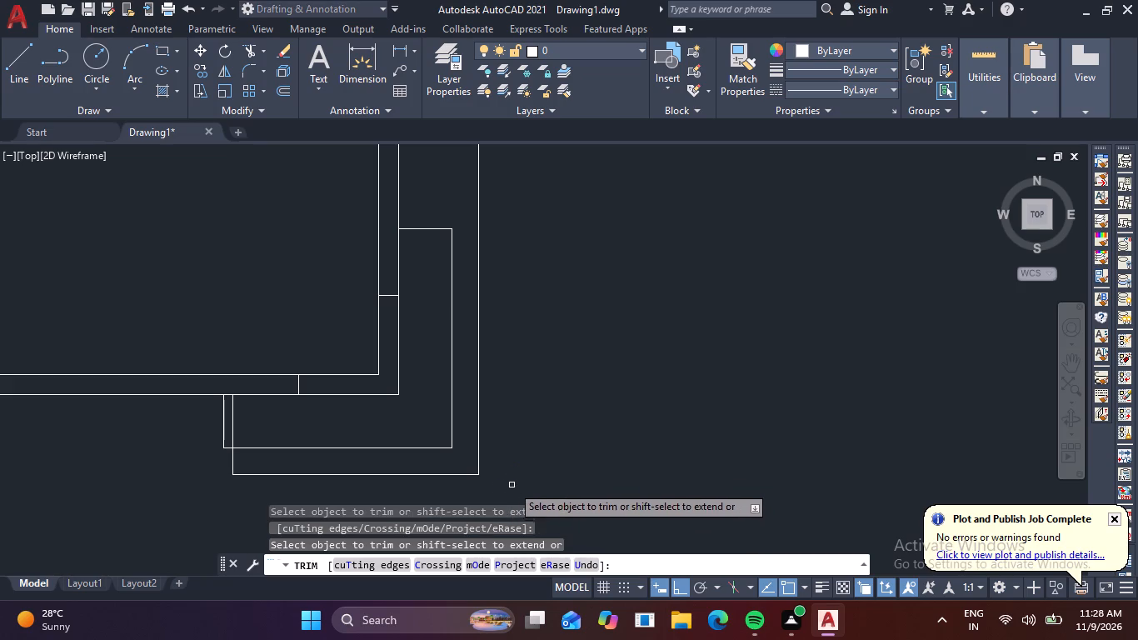
key(Escape)
key(Escape)
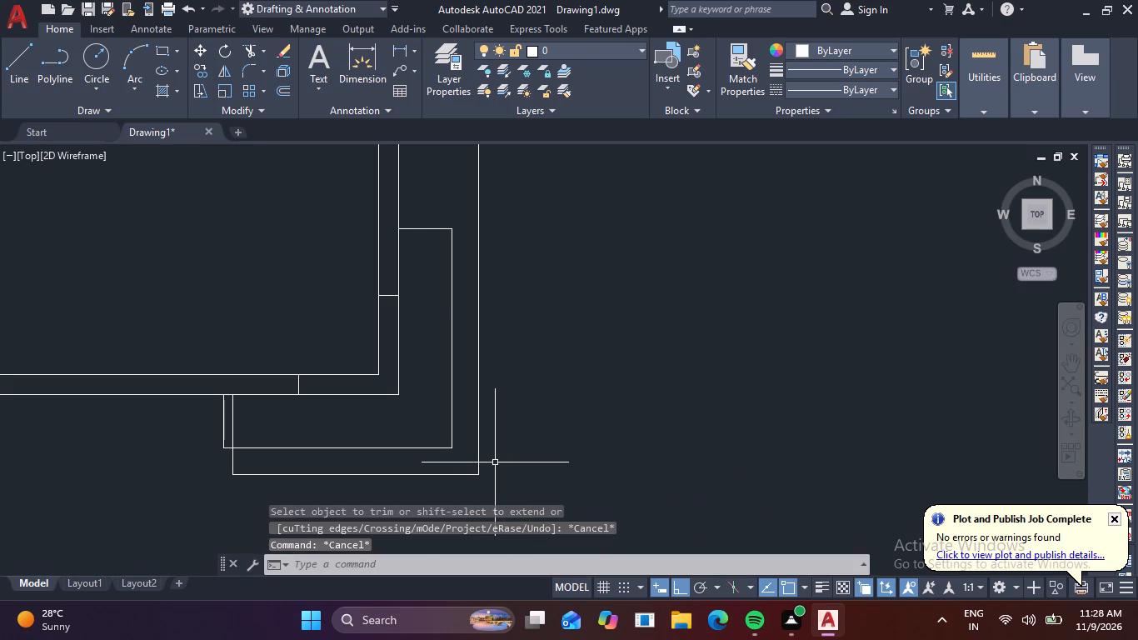
Draw a line 8' east from the northeast room's outer east wall near its south end, and continue it another 3' east.
scroll(492, 450, down, 2)
middle_drag(511, 365, 498, 378)
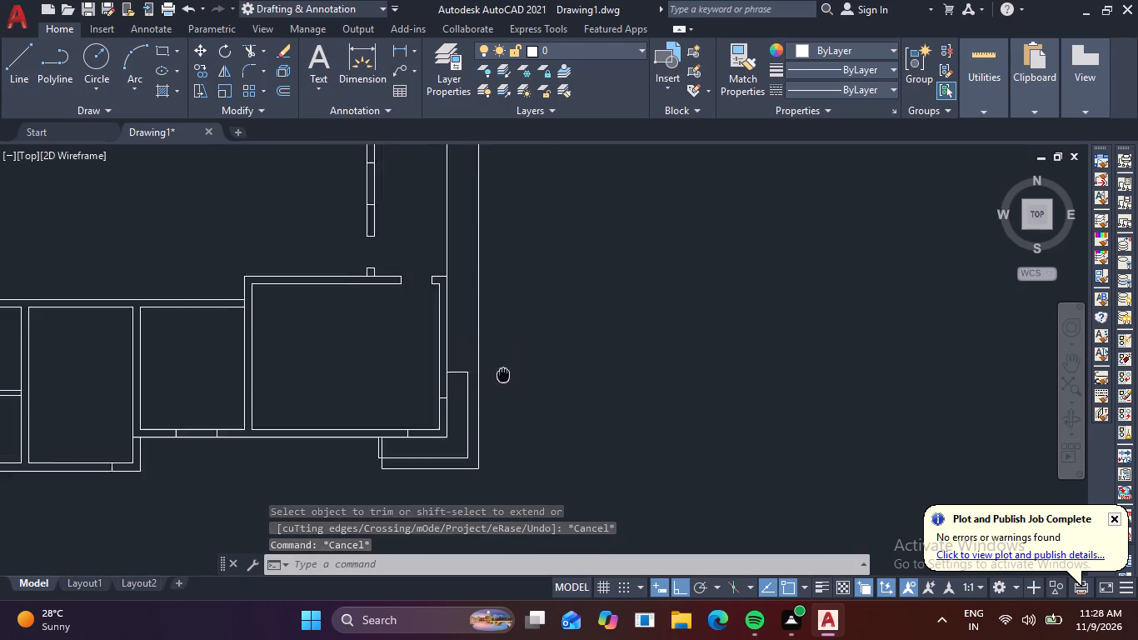
middle_drag(498, 378, 409, 547)
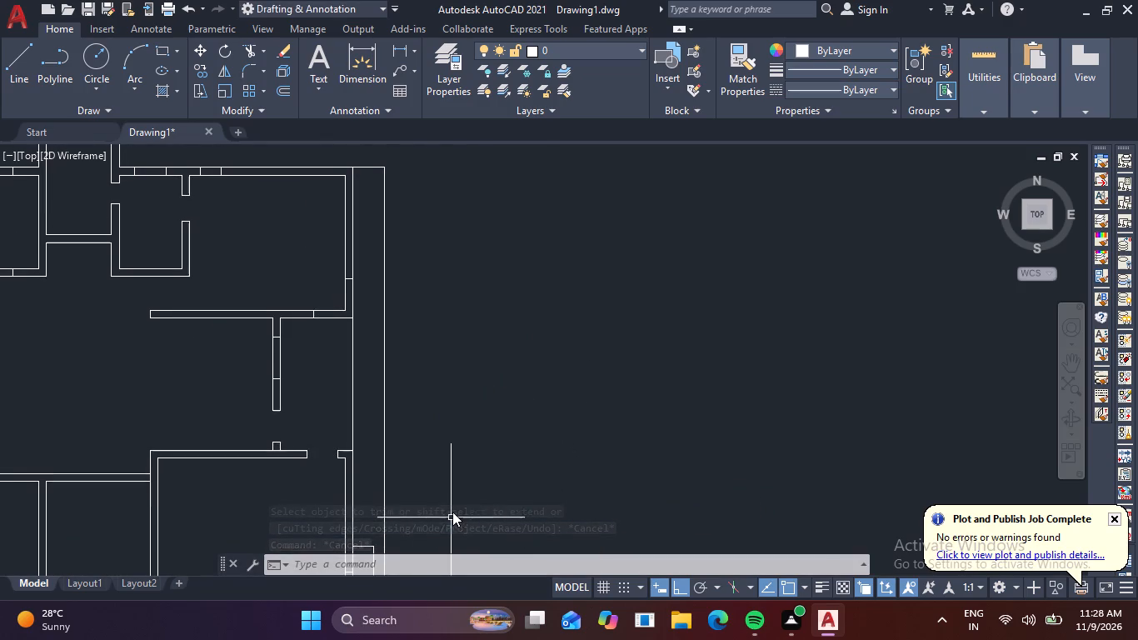
key(l)
key(space)
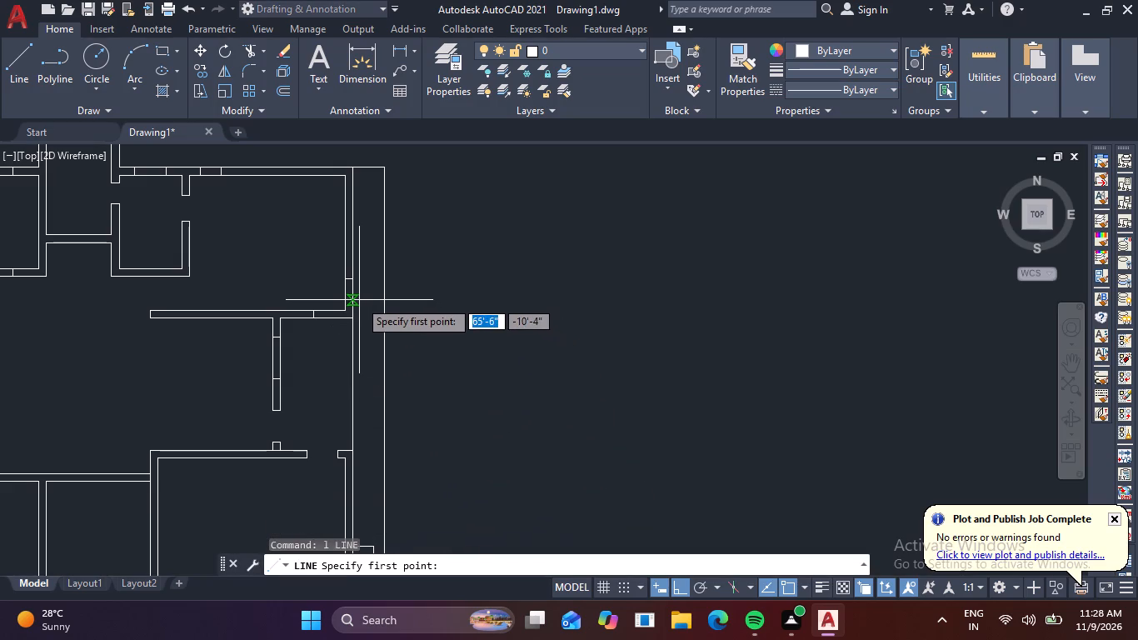
click(352, 302)
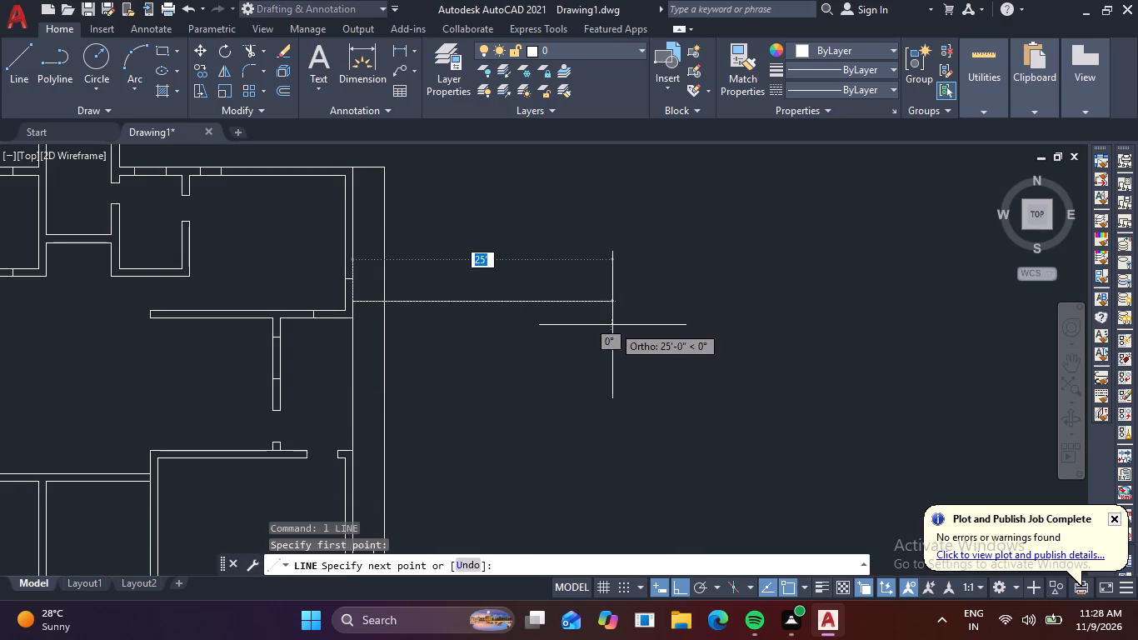
text(8')
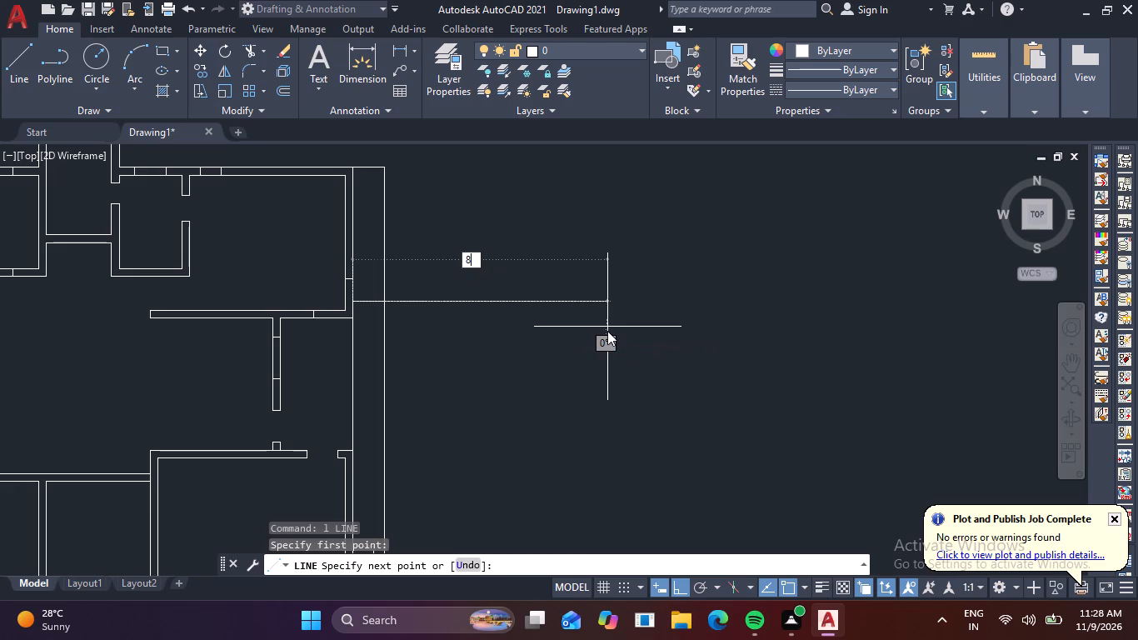
key(Return)
middle_drag(517, 426, 534, 254)
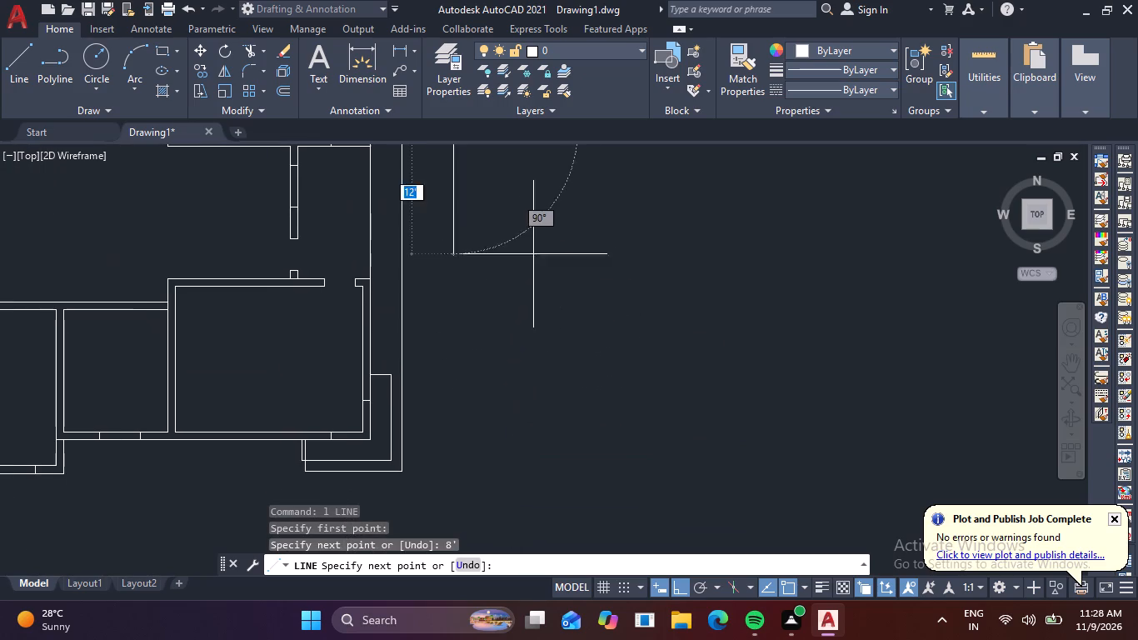
middle_drag(462, 387, 433, 494)
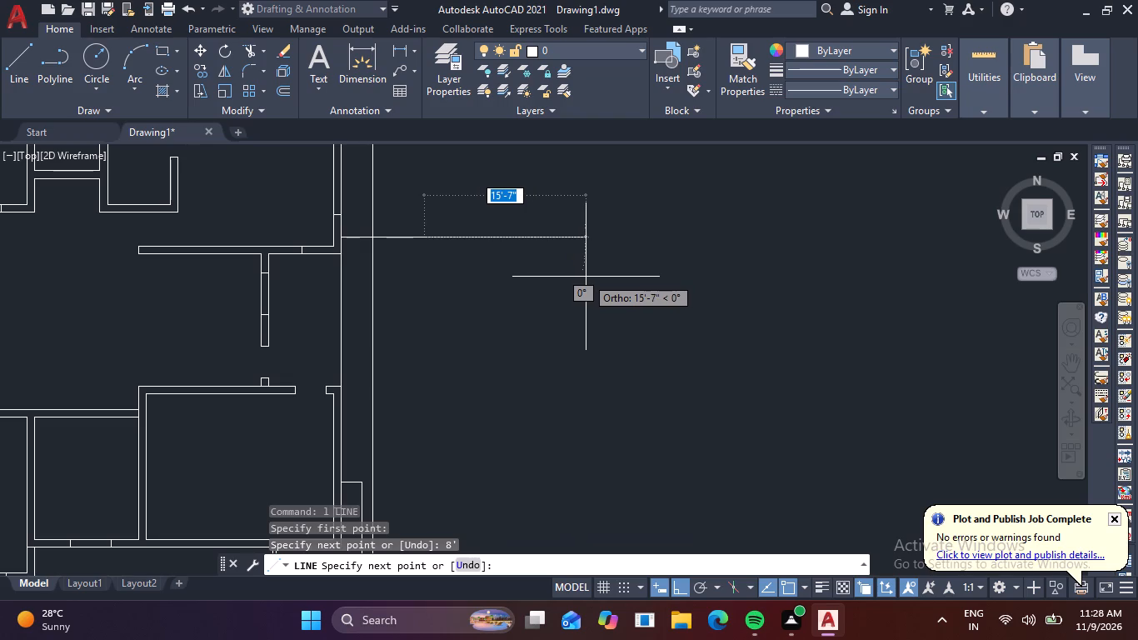
key(3)
key(apostrophe)
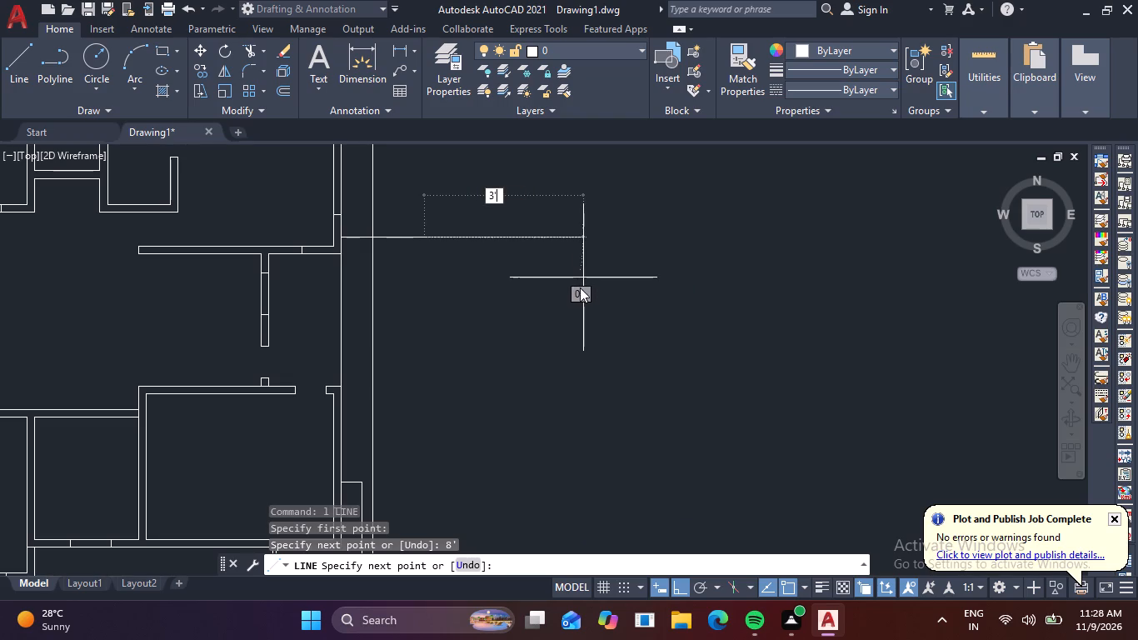
key(Return)
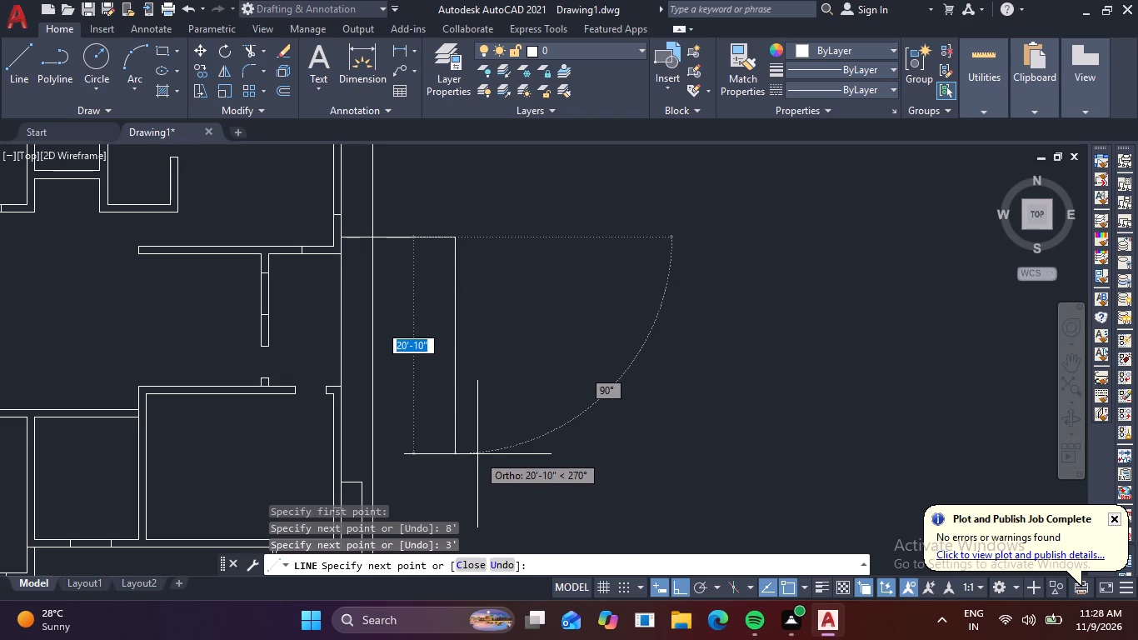
Continue the line about 17' south and back west to the building's outer east wall, closing off the east projection.
middle_drag(472, 450, 467, 378)
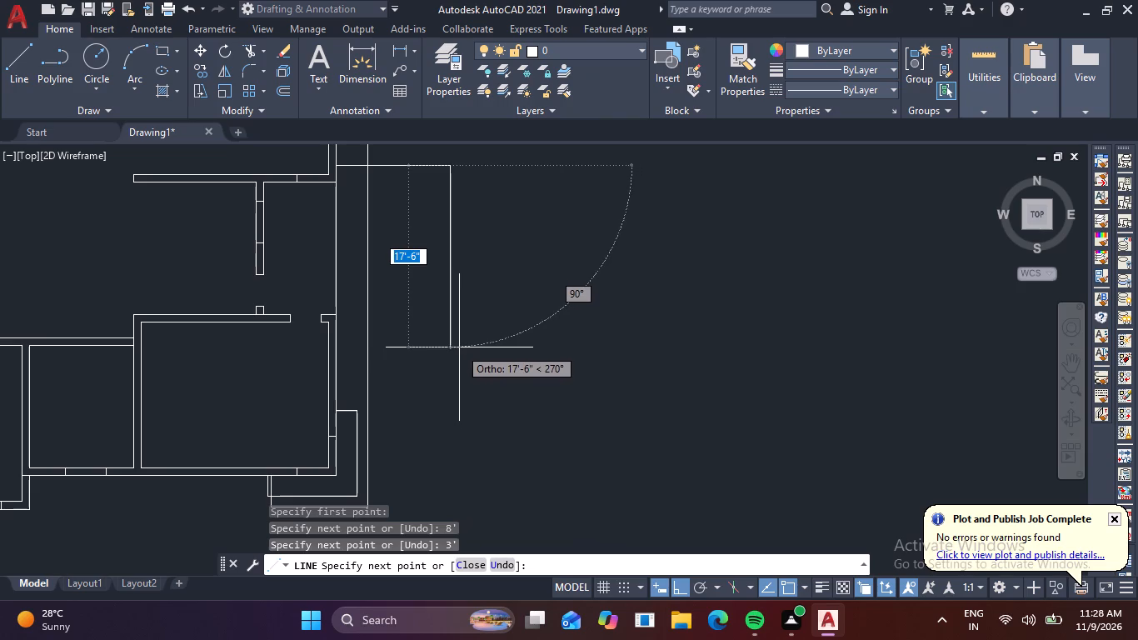
click(452, 341)
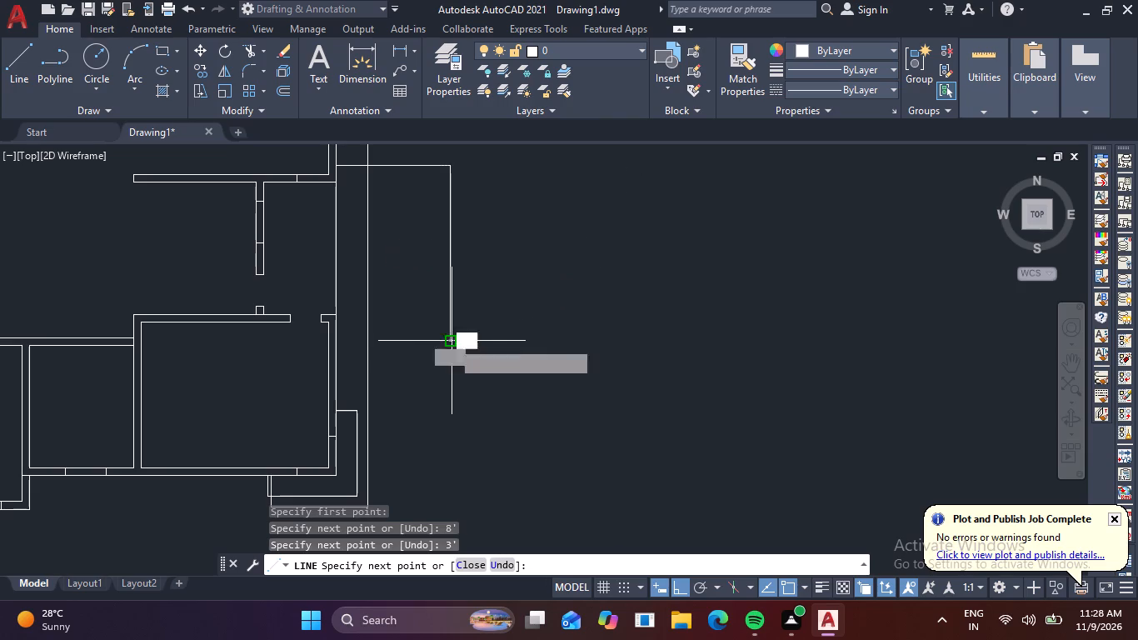
click(337, 339)
key(Escape)
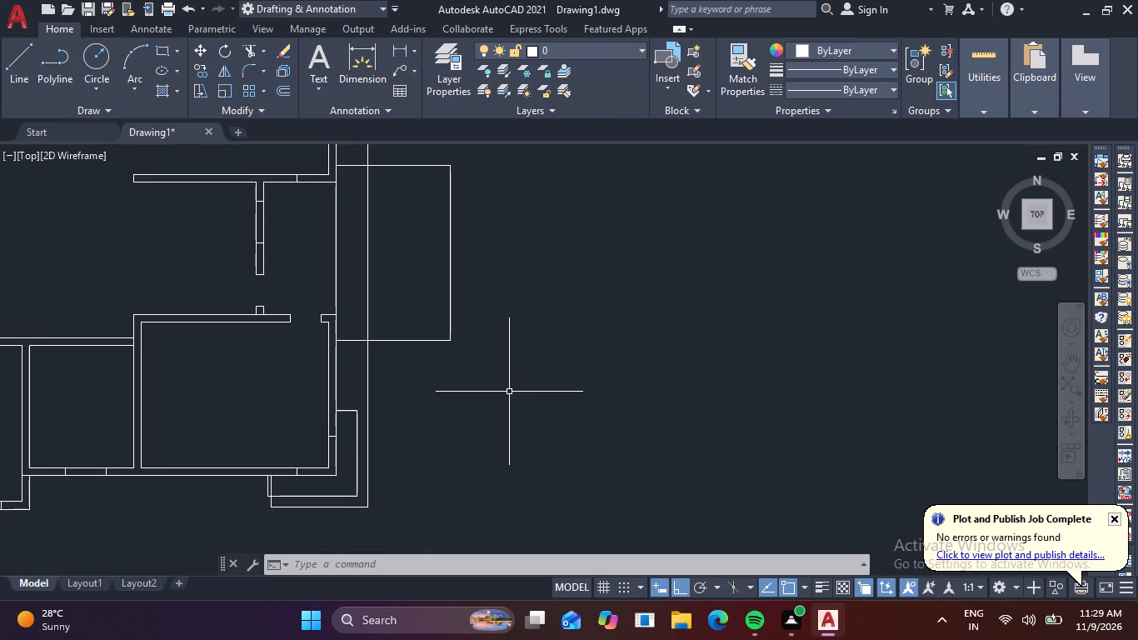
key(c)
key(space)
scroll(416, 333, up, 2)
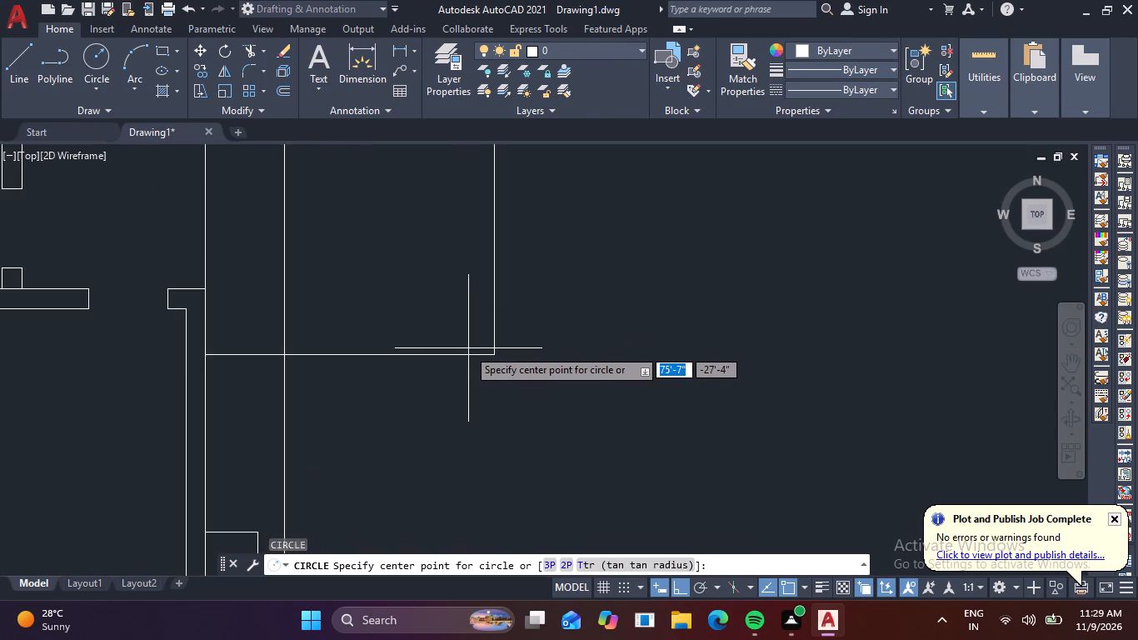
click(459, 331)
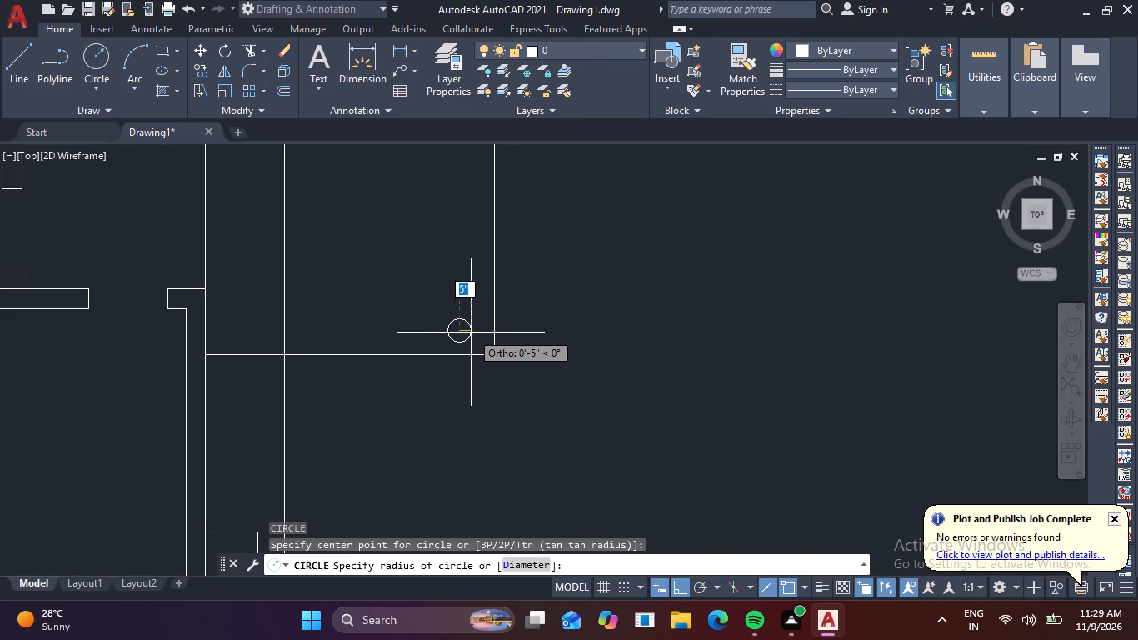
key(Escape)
Draw a circle of radius 10" inside the east projection, near its southeast corner.
key(c)
key(space)
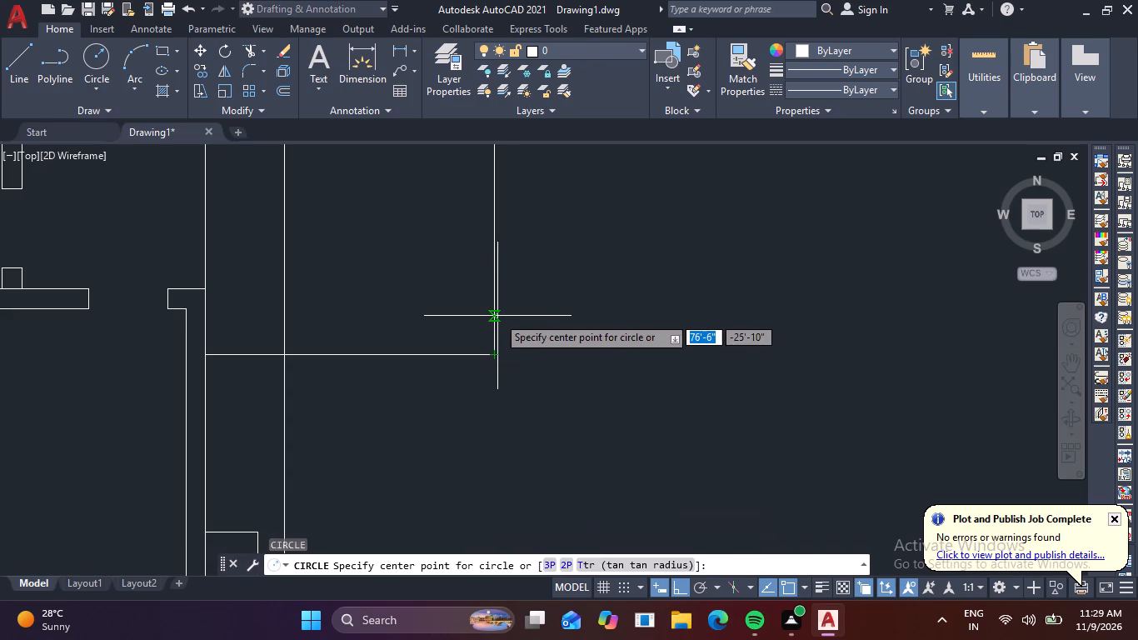
click(445, 304)
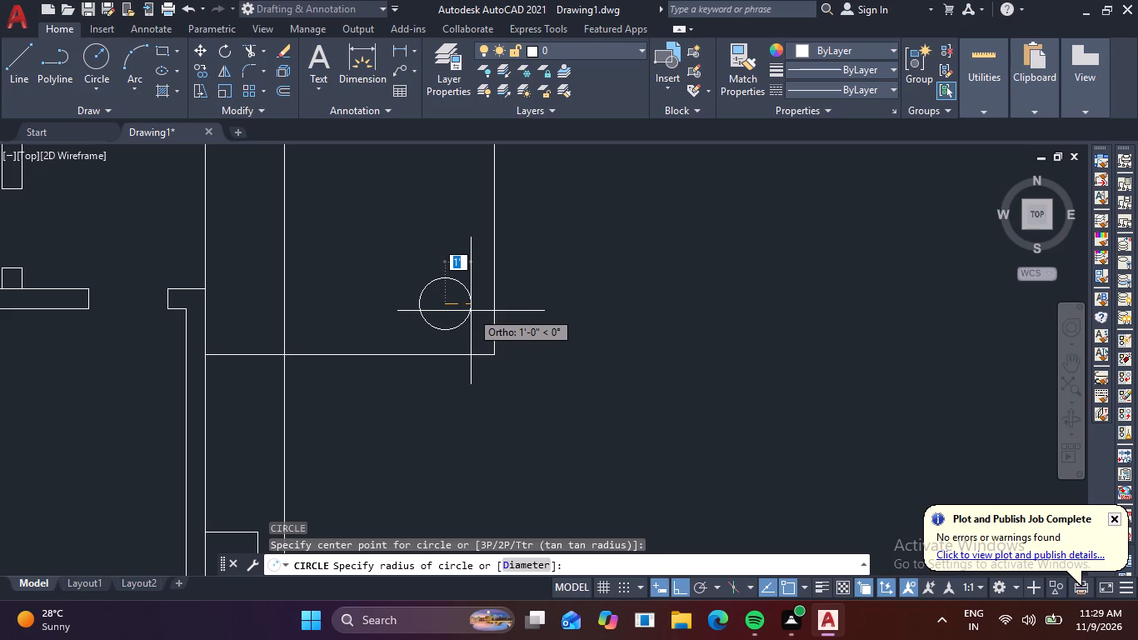
key(1)
key(0)
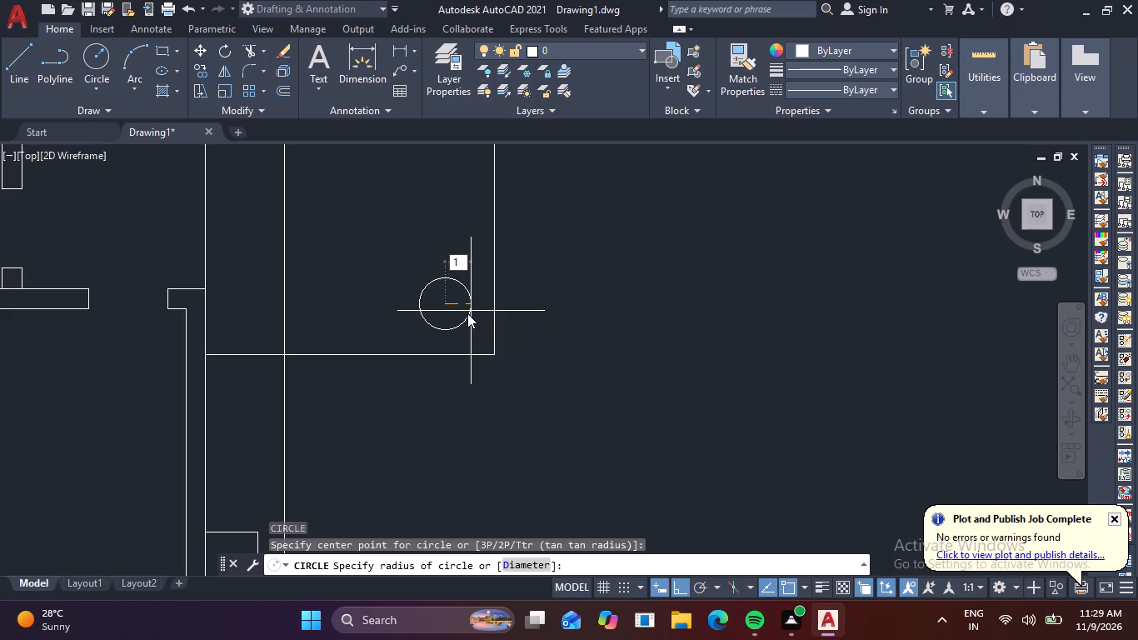
key(Return)
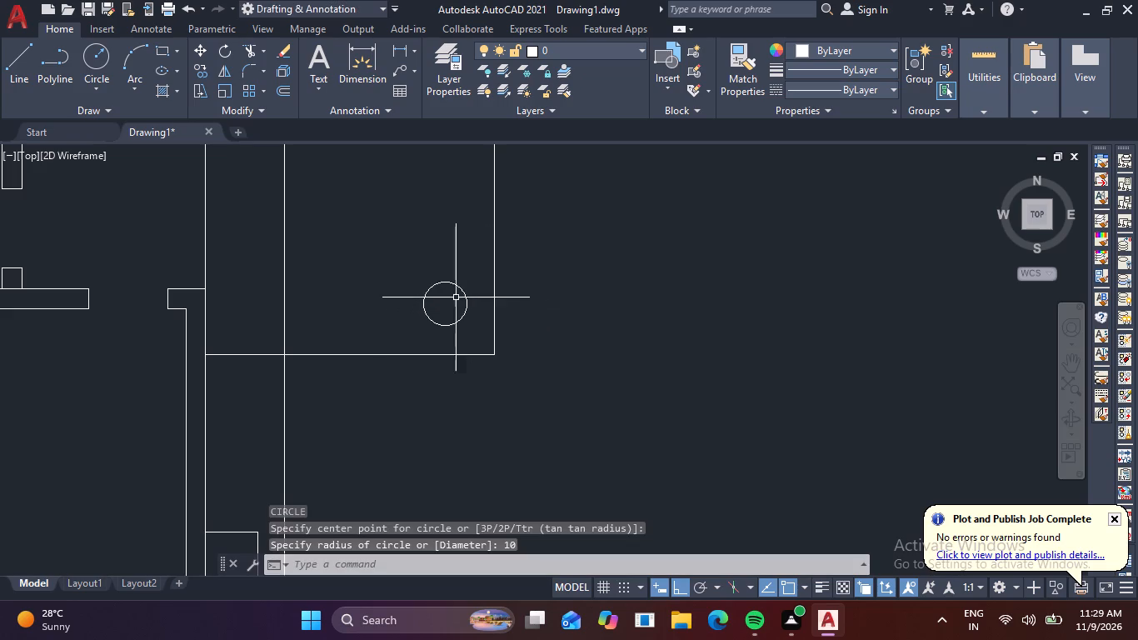
Mirror the column circle about the horizontal line through the midpoint of the east projection's outer edge, keeping the original.
click(448, 286)
click(433, 280)
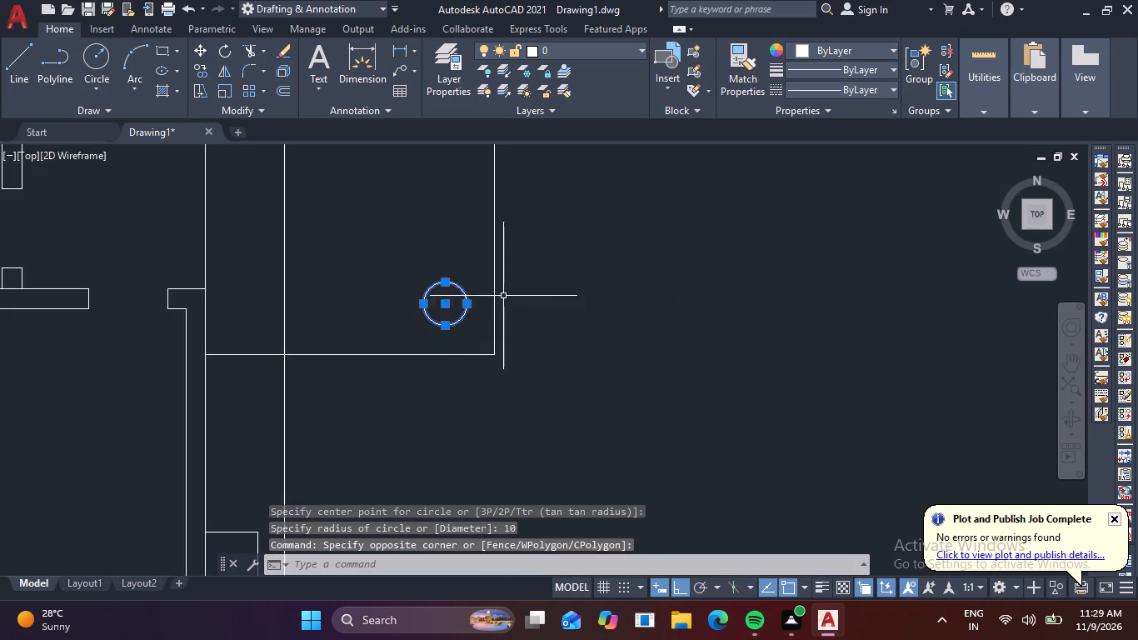
scroll(494, 277, down, 2)
middle_drag(497, 306, 490, 395)
key(m)
key(i)
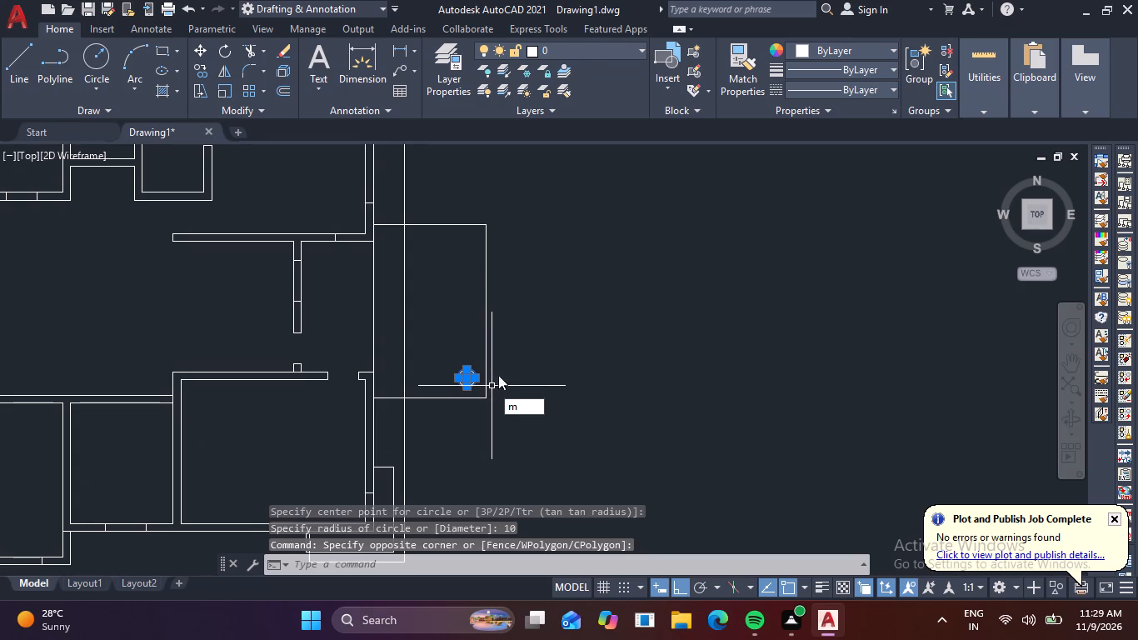
key(space)
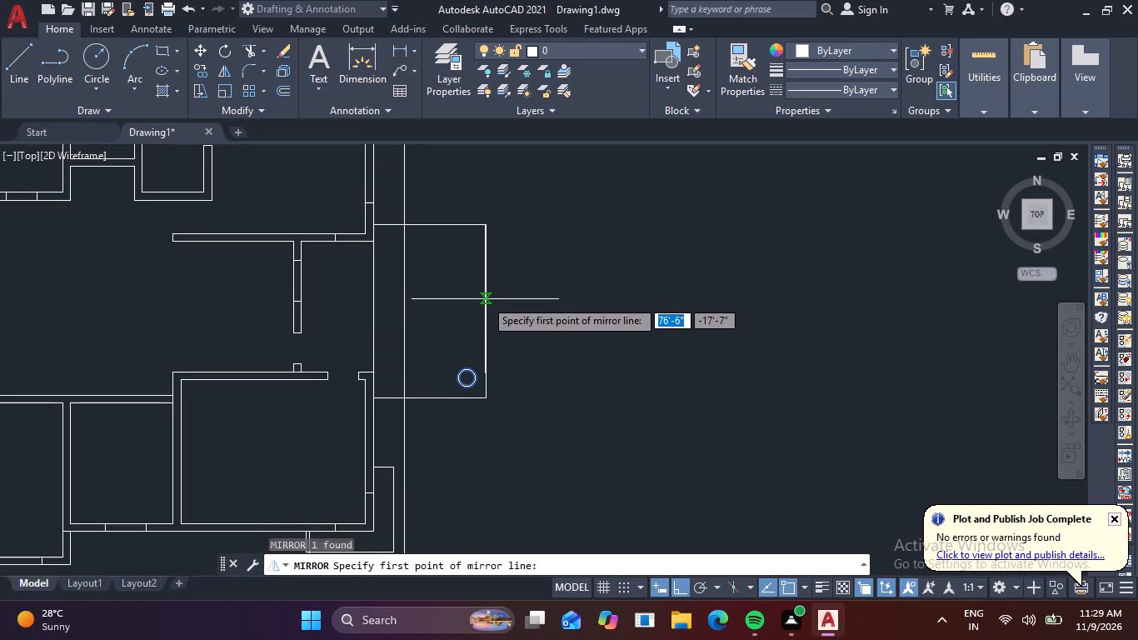
click(491, 312)
click(332, 314)
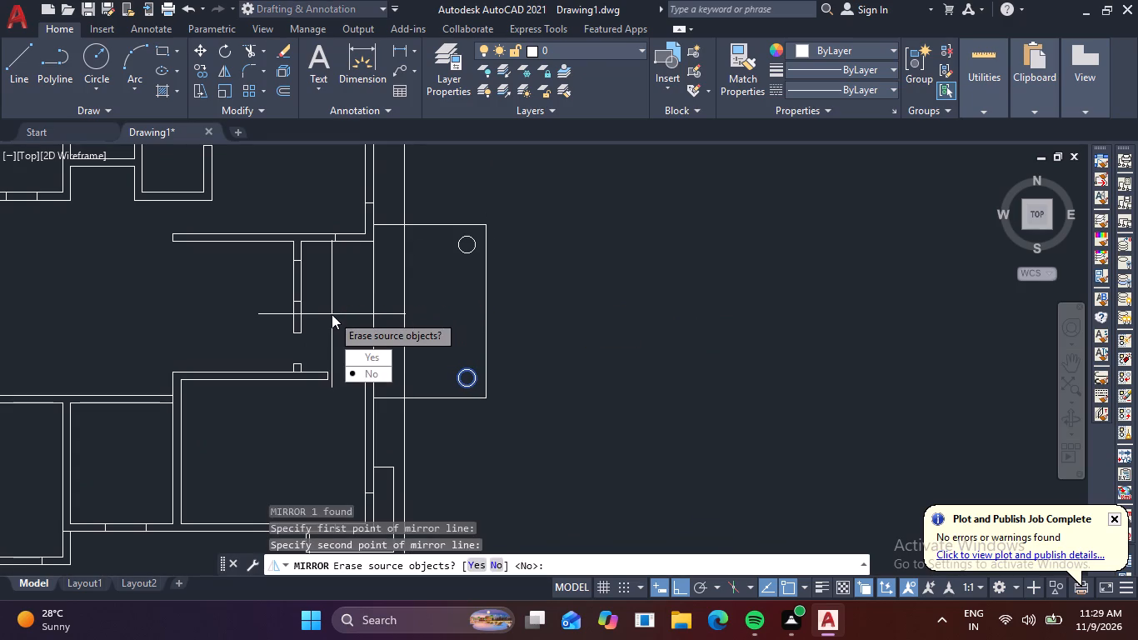
key(space)
Examine the building's south outer walls and their openings, from the southwest room across to the southeast corner outline.
scroll(522, 302, down, 1)
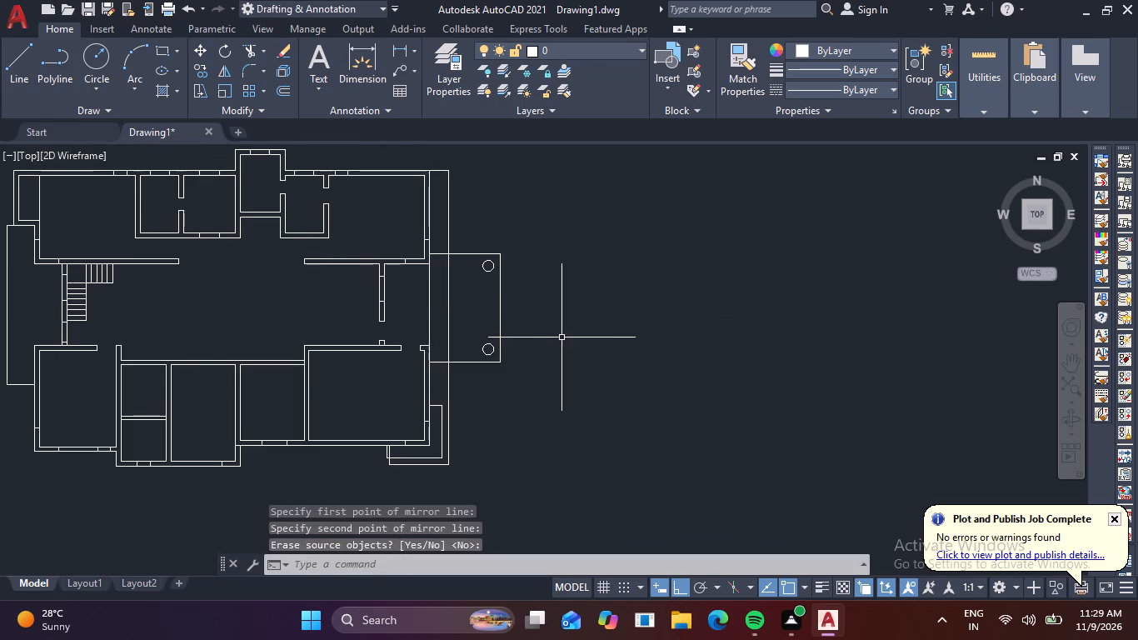
scroll(562, 338, down, 1)
middle_drag(567, 343, 612, 339)
scroll(474, 357, up, 1)
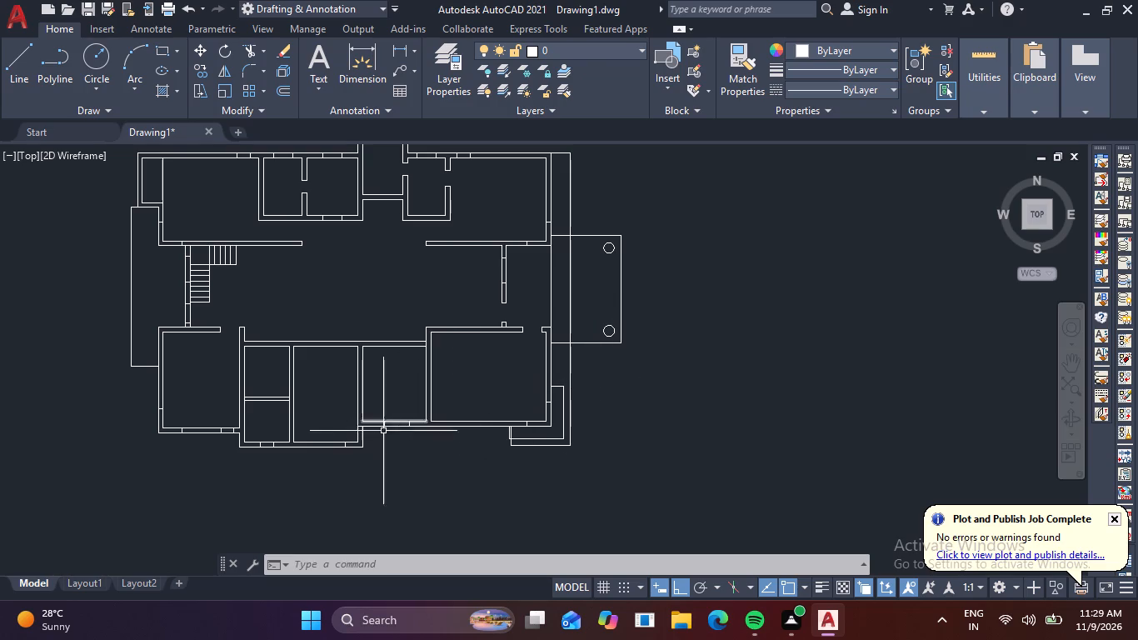
scroll(305, 467, up, 3)
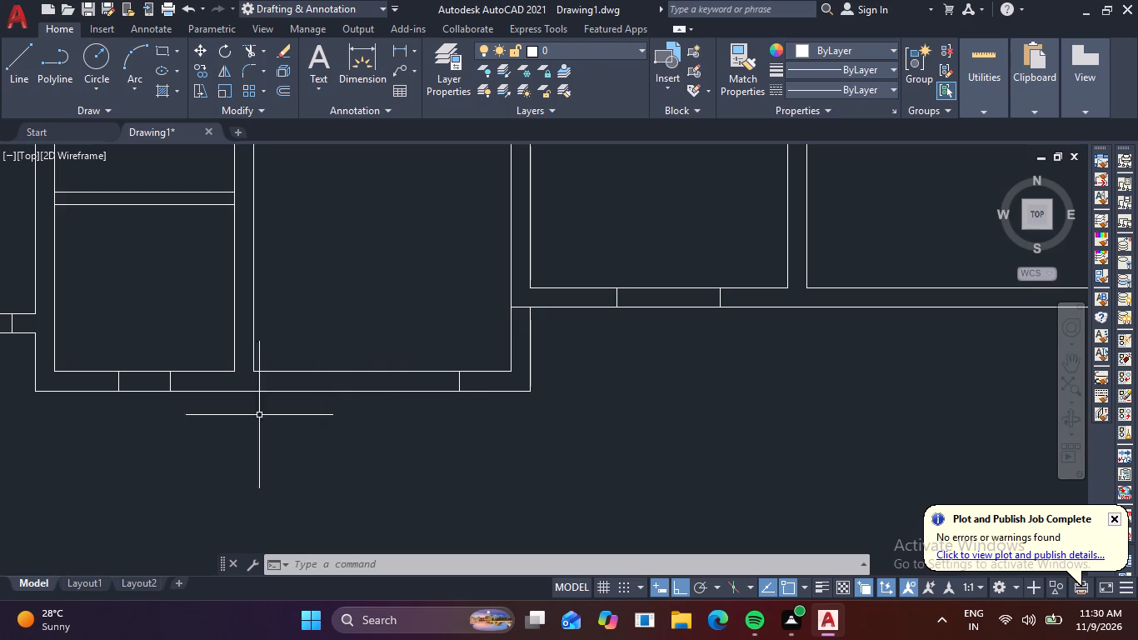
scroll(242, 412, down, 2)
middle_drag(296, 419, 347, 427)
scroll(223, 408, up, 2)
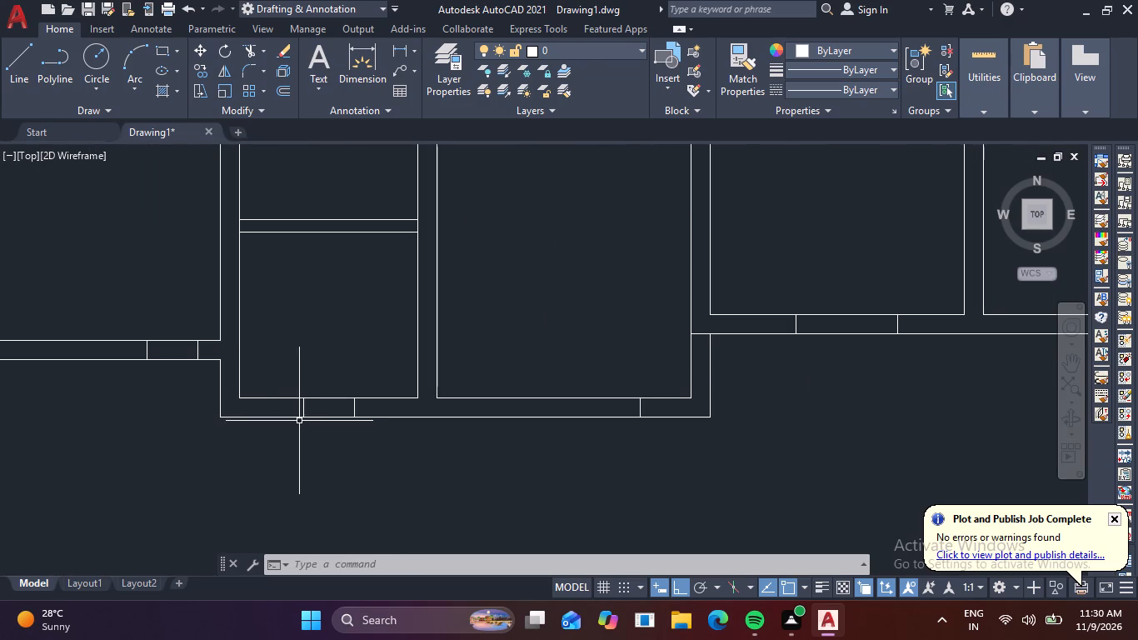
scroll(298, 426, down, 4)
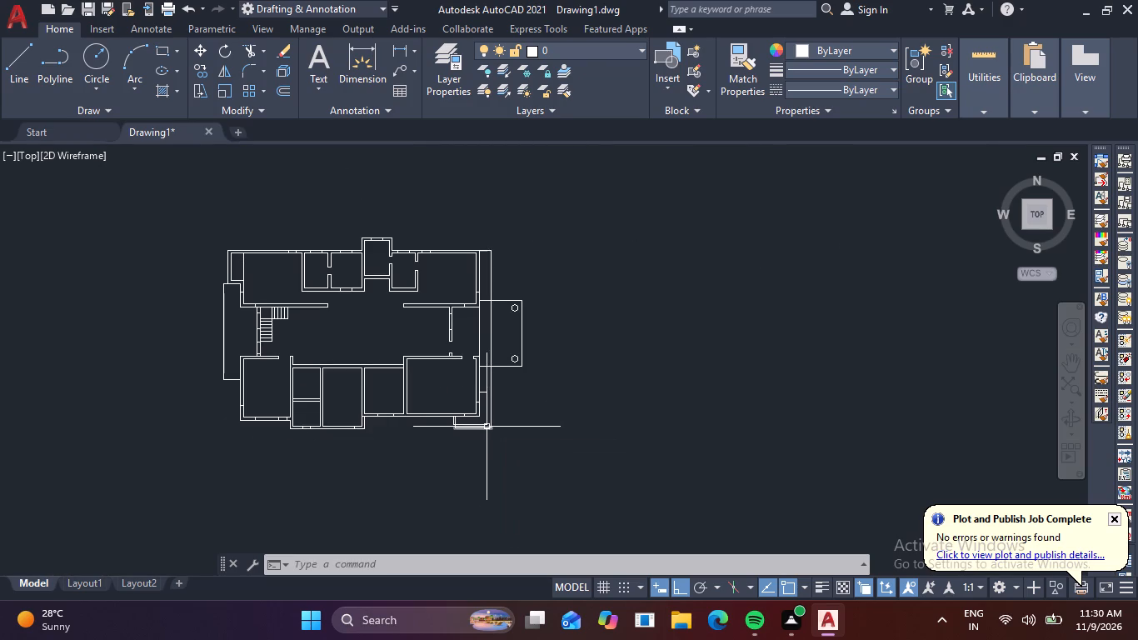
scroll(410, 418, up, 2)
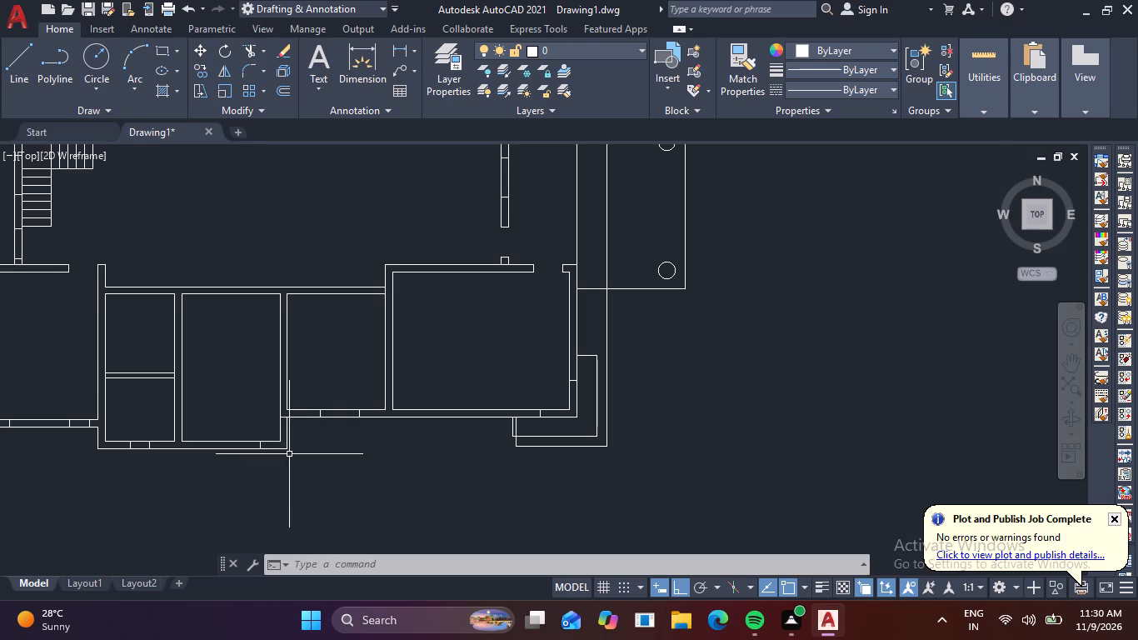
scroll(287, 457, up, 2)
middle_drag(298, 459, 322, 459)
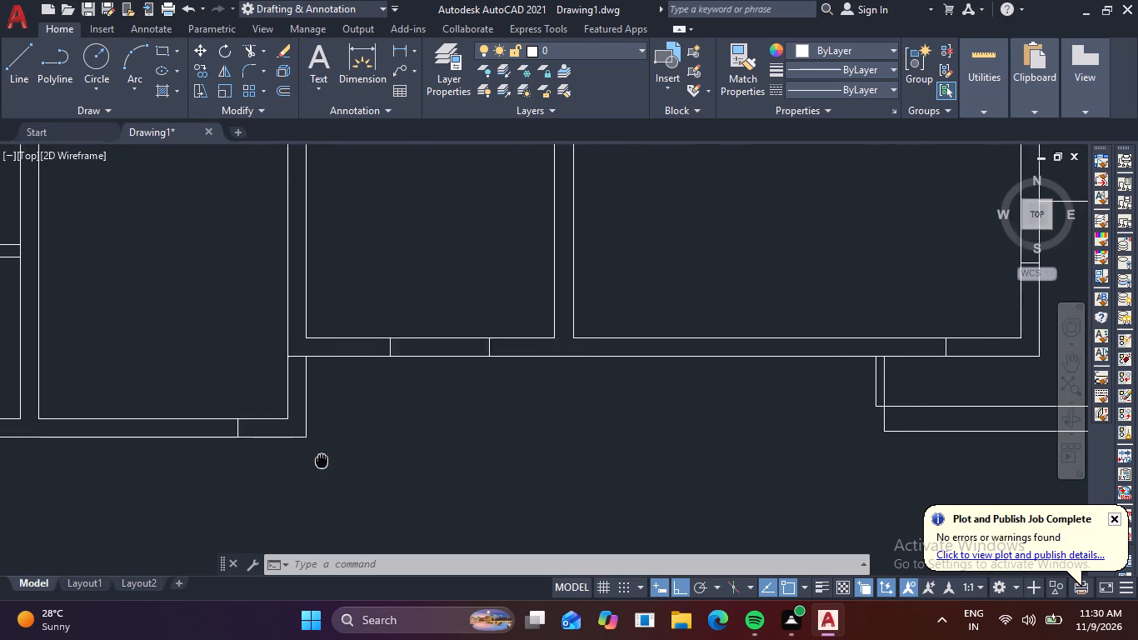
middle_drag(322, 459, 406, 452)
middle_drag(422, 452, 506, 434)
scroll(443, 439, down, 1)
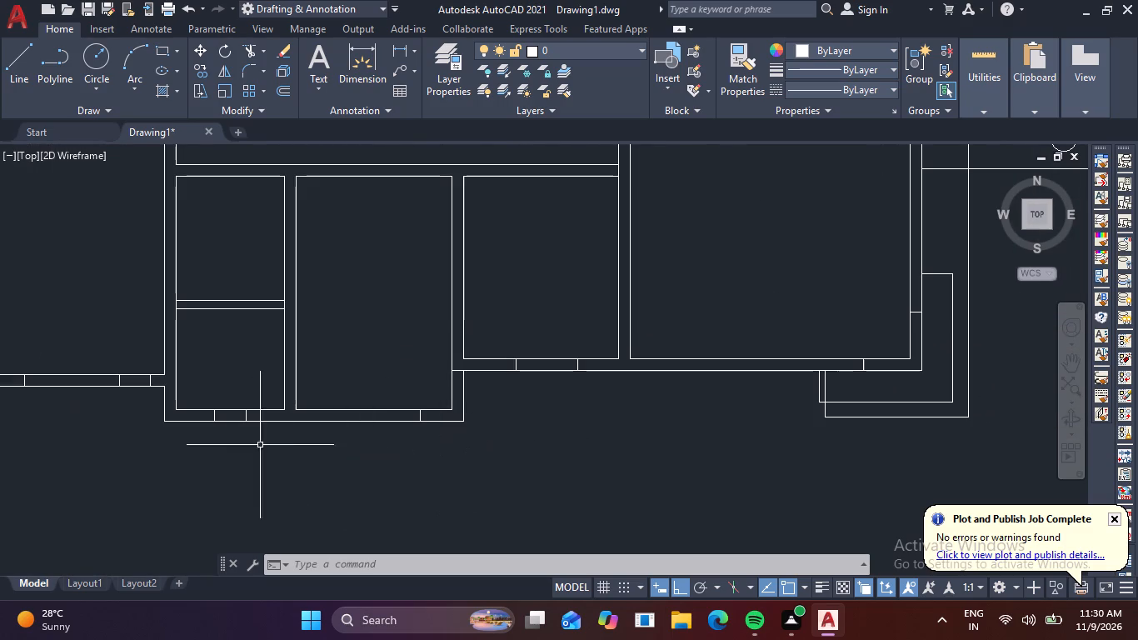
middle_drag(197, 431, 258, 447)
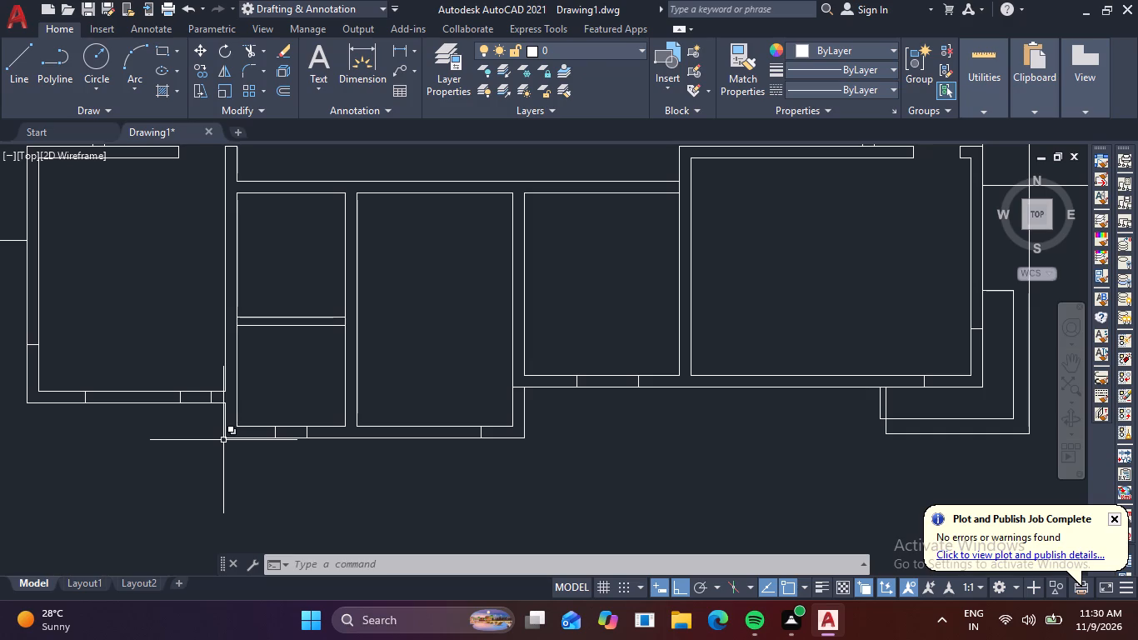
middle_drag(261, 439, 274, 442)
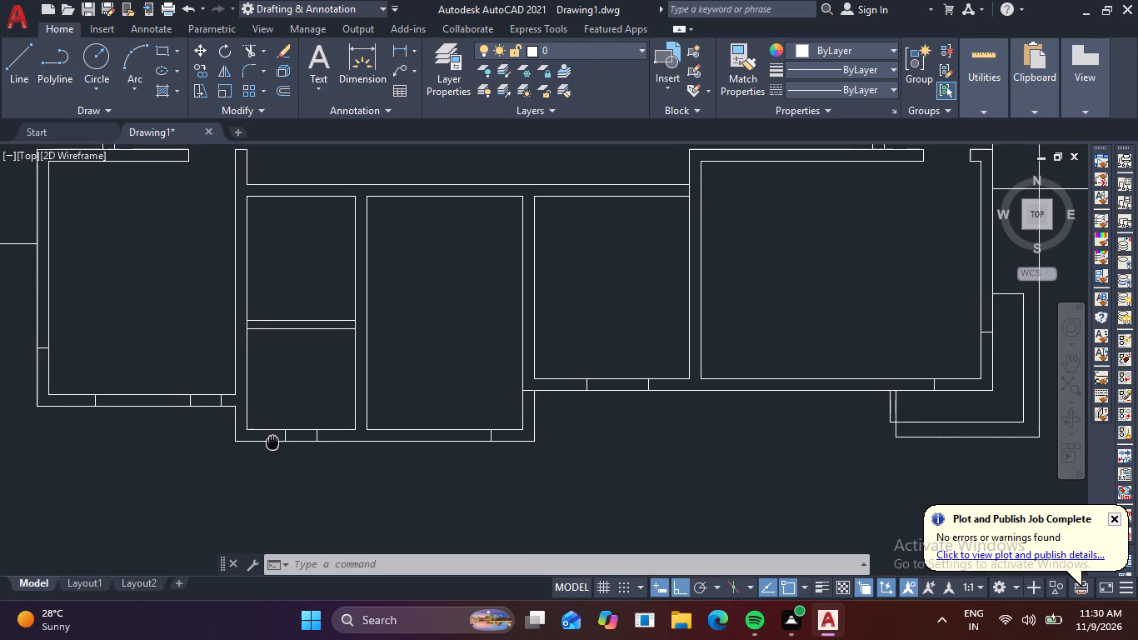
middle_drag(274, 442, 288, 442)
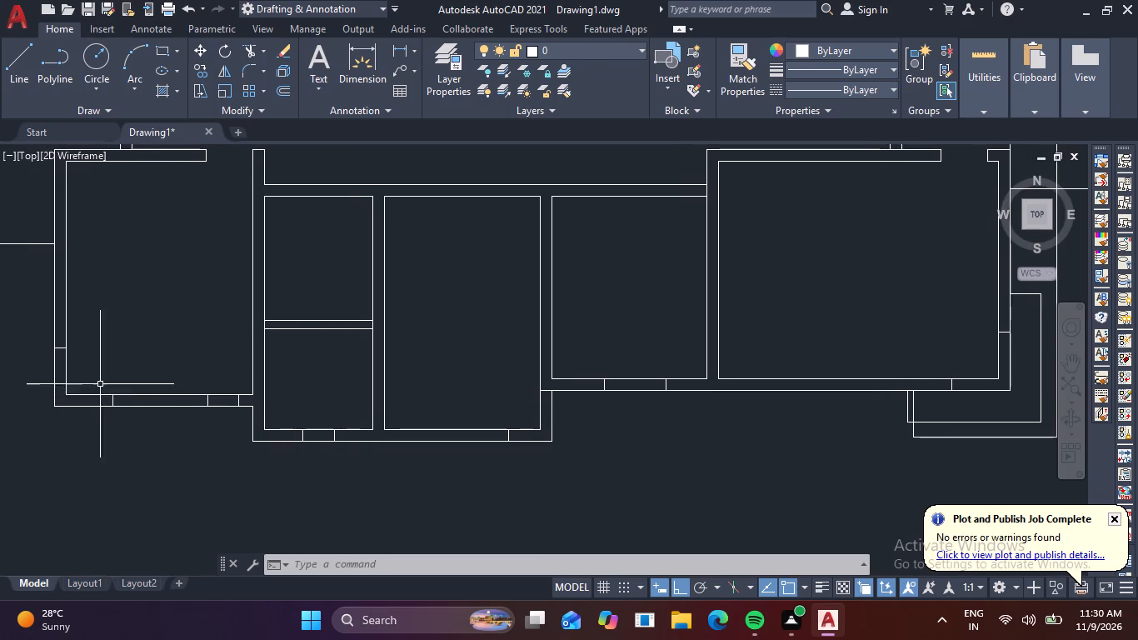
scroll(156, 398, down, 2)
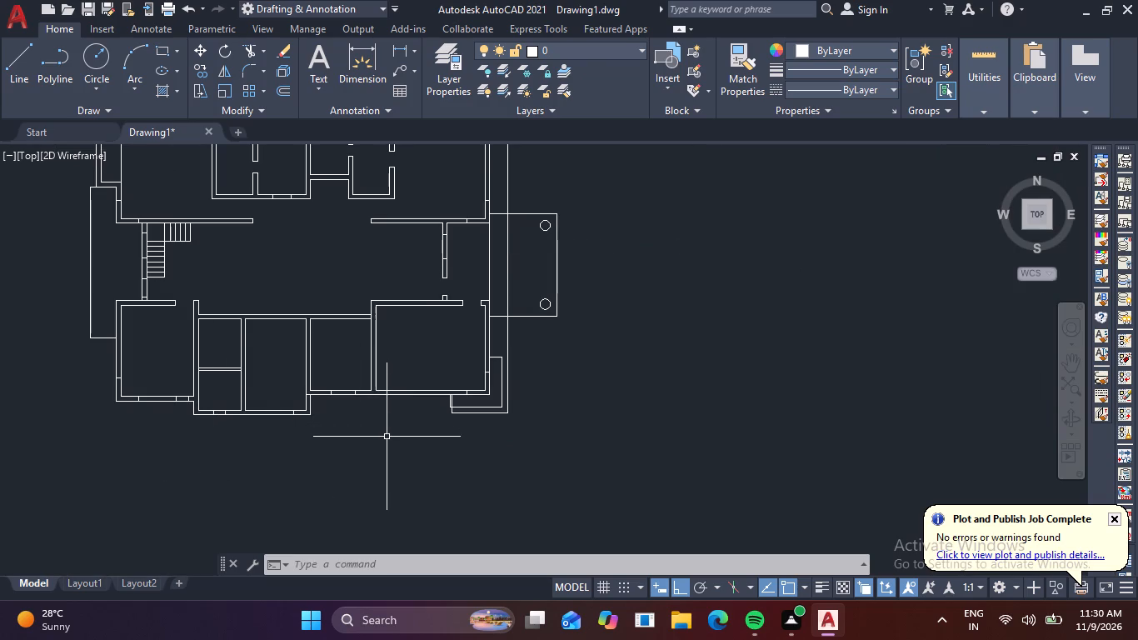
scroll(397, 432, down, 1)
scroll(469, 407, up, 2)
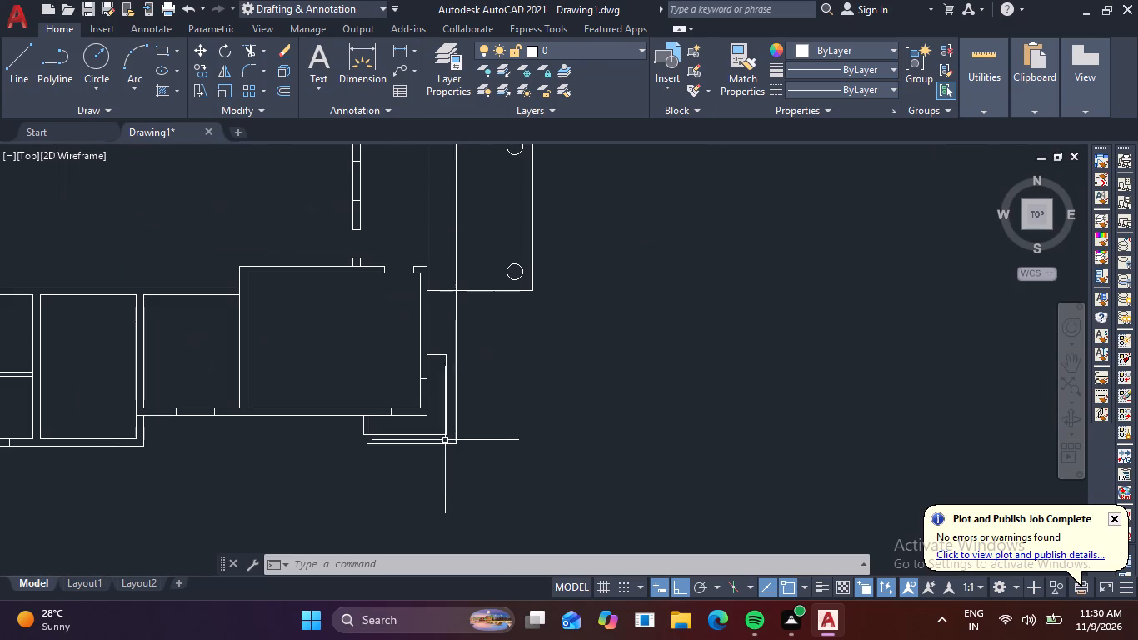
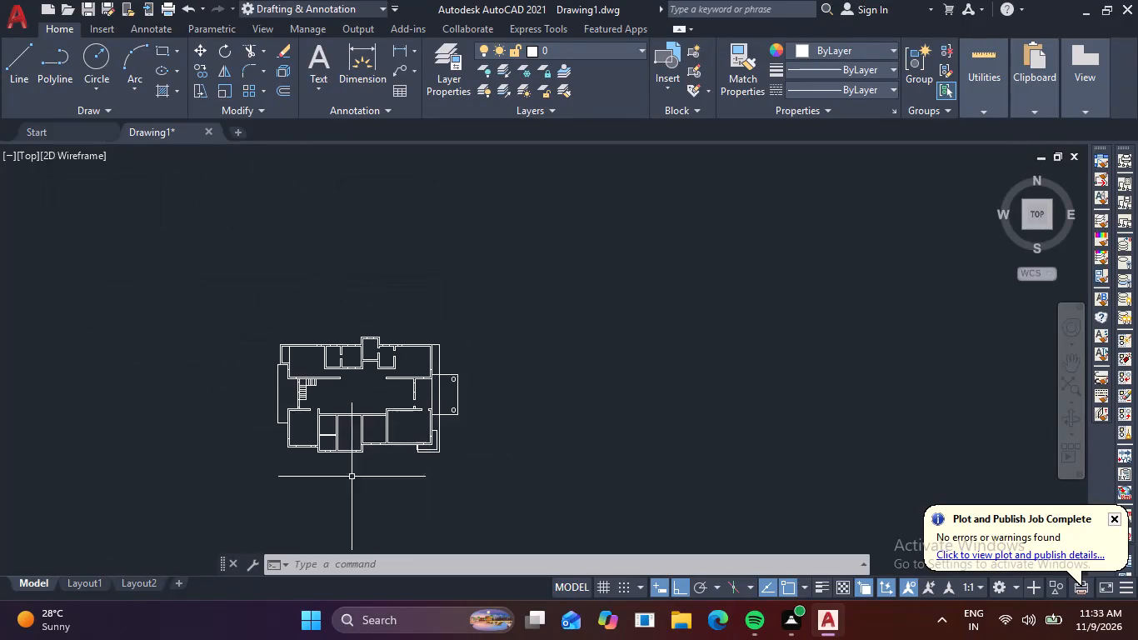
Examine the floor plan, covering the southern rooms, the staircase area, the east porch and the northern rooms.
scroll(348, 416, up, 4)
middle_drag(407, 447, 438, 359)
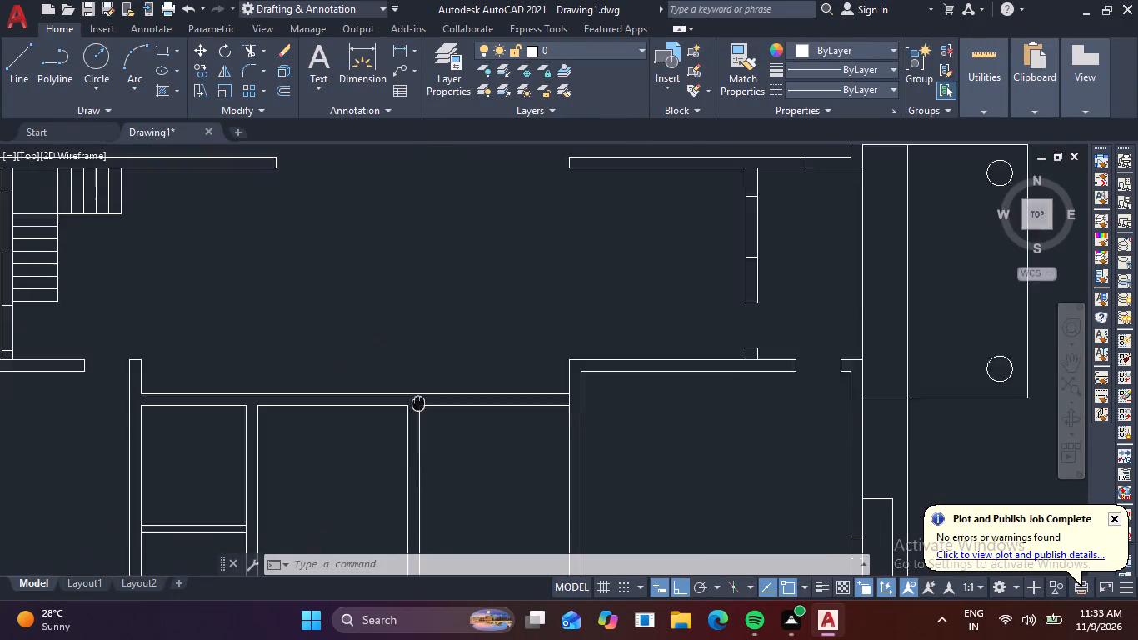
middle_drag(438, 359, 445, 207)
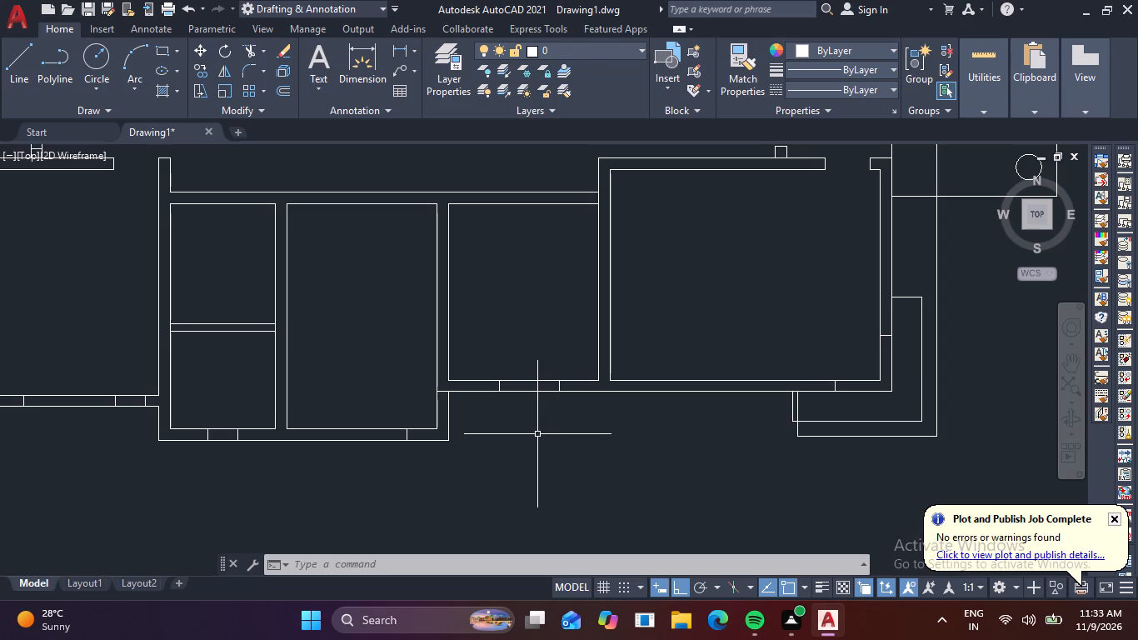
scroll(569, 397, down, 1)
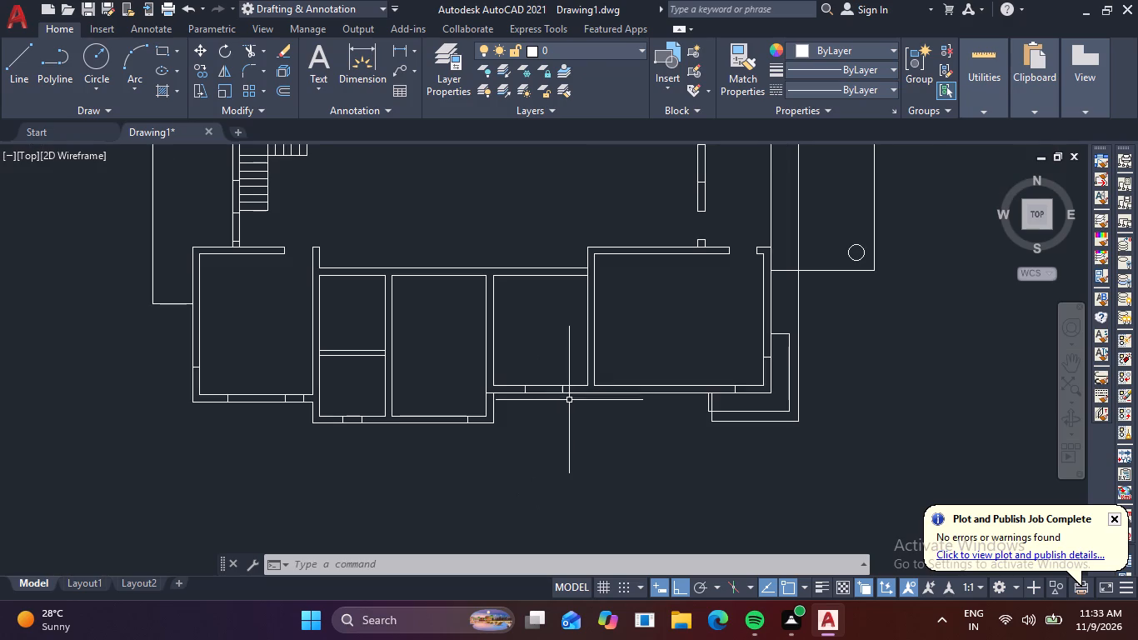
middle_drag(599, 393, 199, 471)
scroll(202, 450, down, 1)
middle_drag(220, 448, 222, 448)
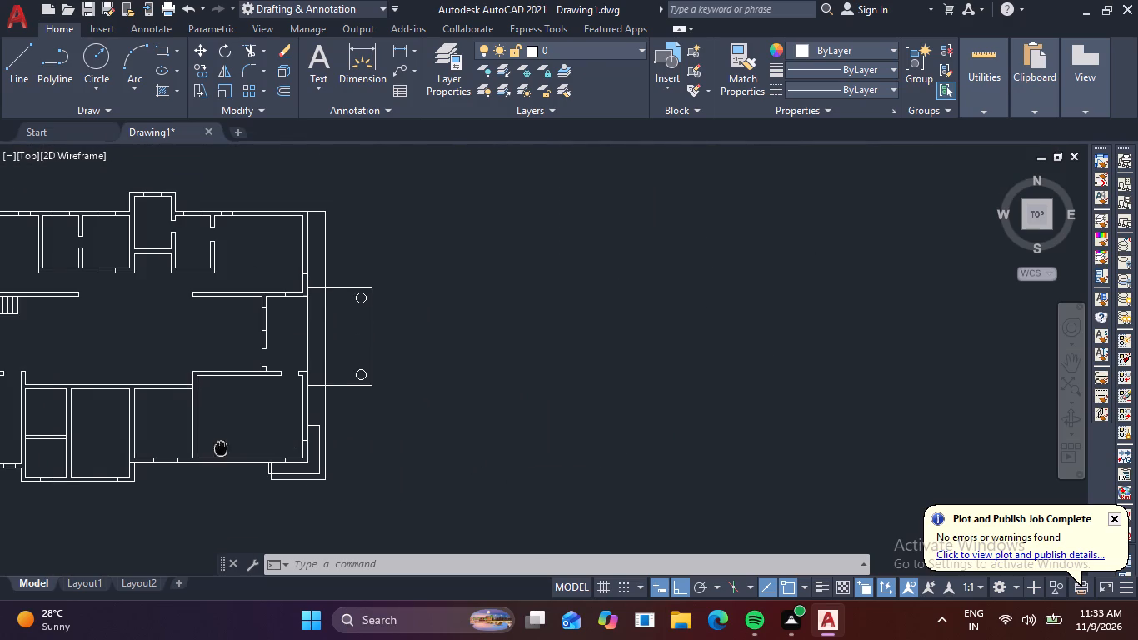
middle_drag(222, 448, 279, 457)
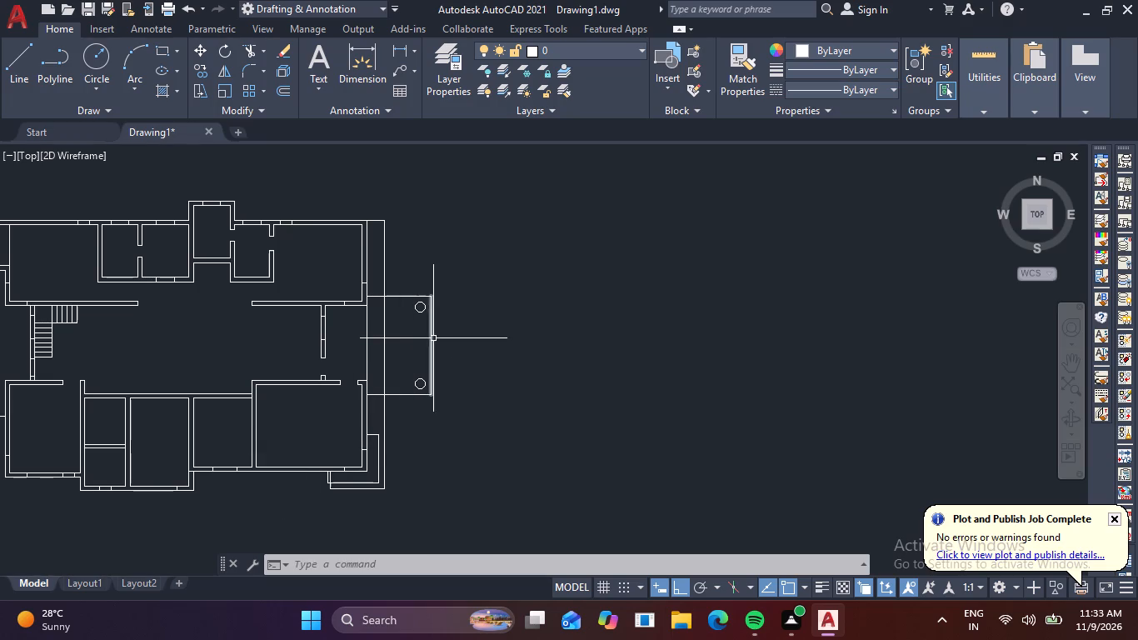
scroll(435, 339, down, 3)
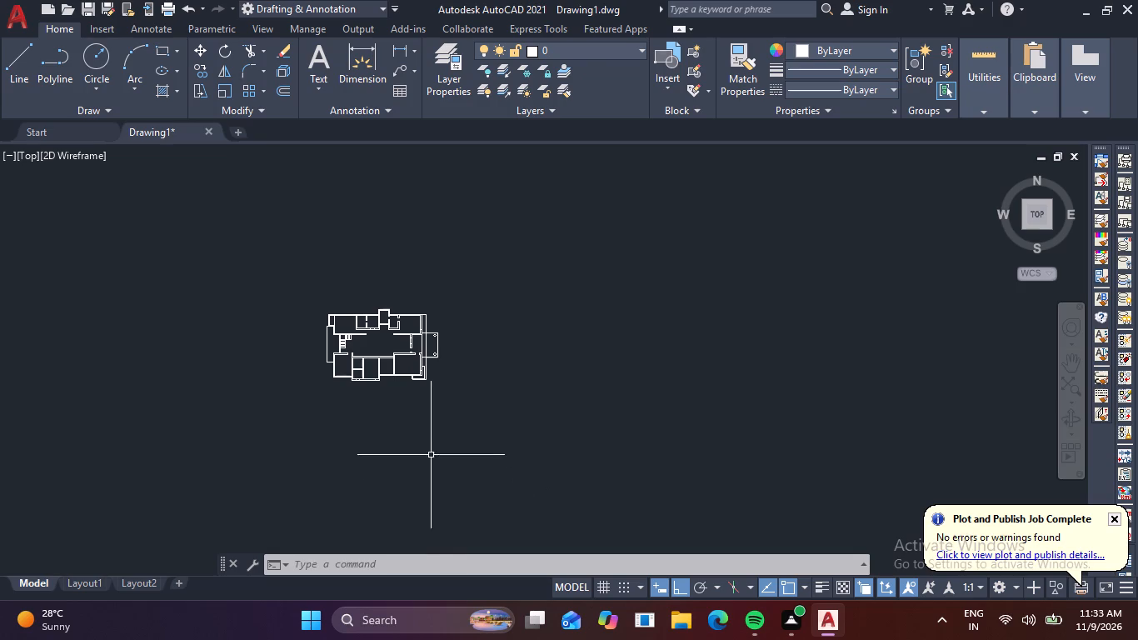
scroll(374, 374, up, 6)
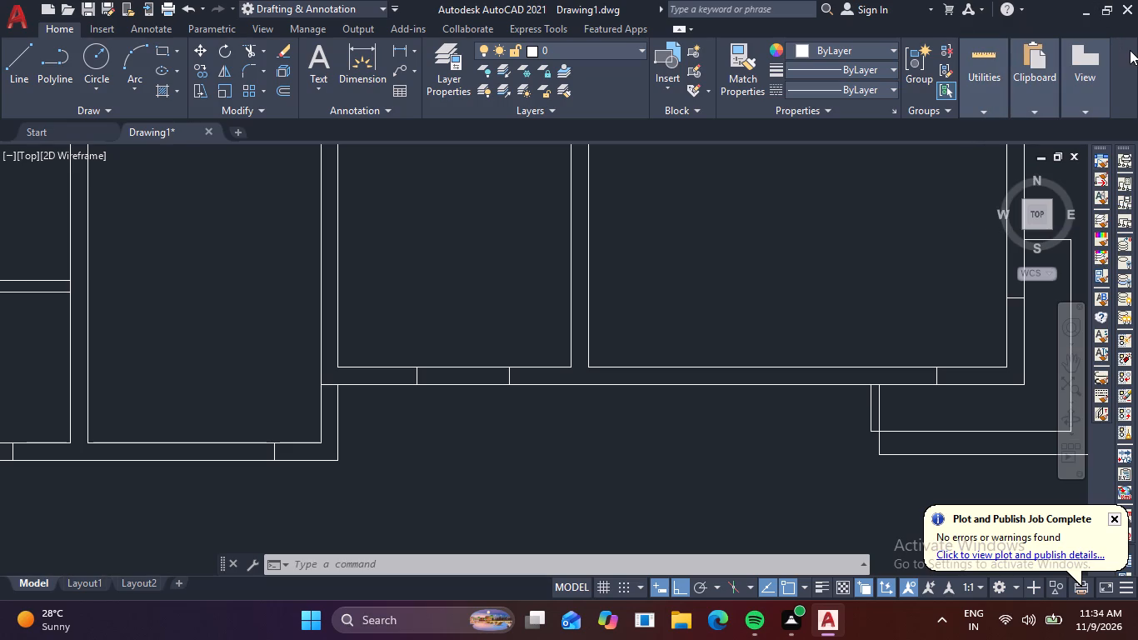
scroll(1130, 50, down, 3)
scroll(918, 238, down, 2)
middle_drag(829, 321, 644, 422)
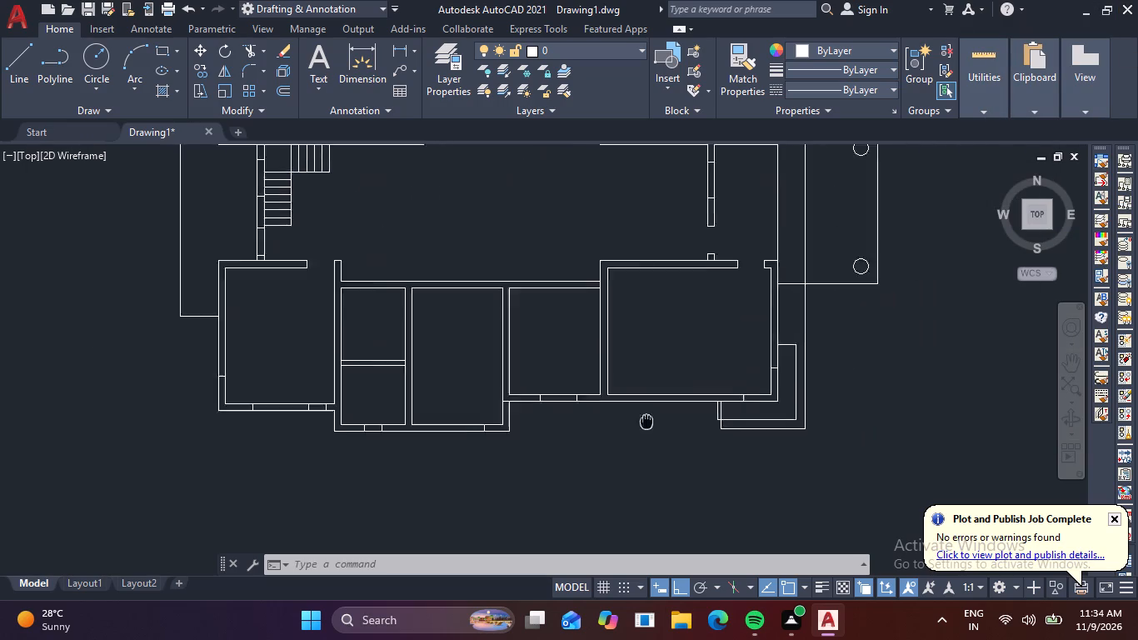
middle_drag(644, 422, 371, 510)
scroll(437, 307, down, 1)
middle_drag(437, 310, 474, 407)
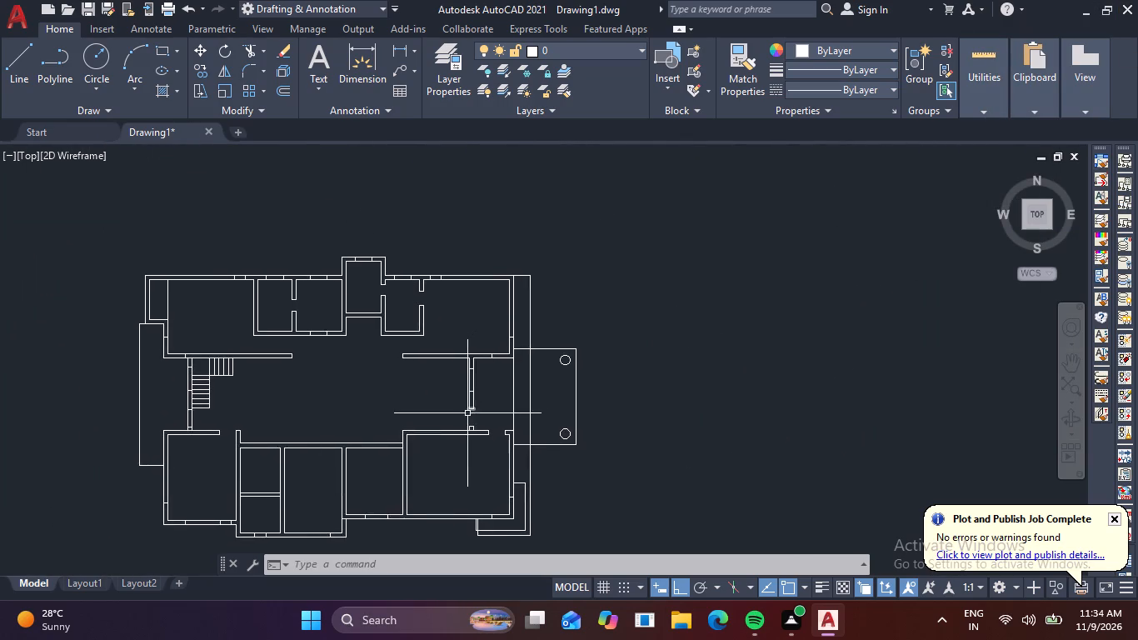
middle_drag(466, 414, 440, 377)
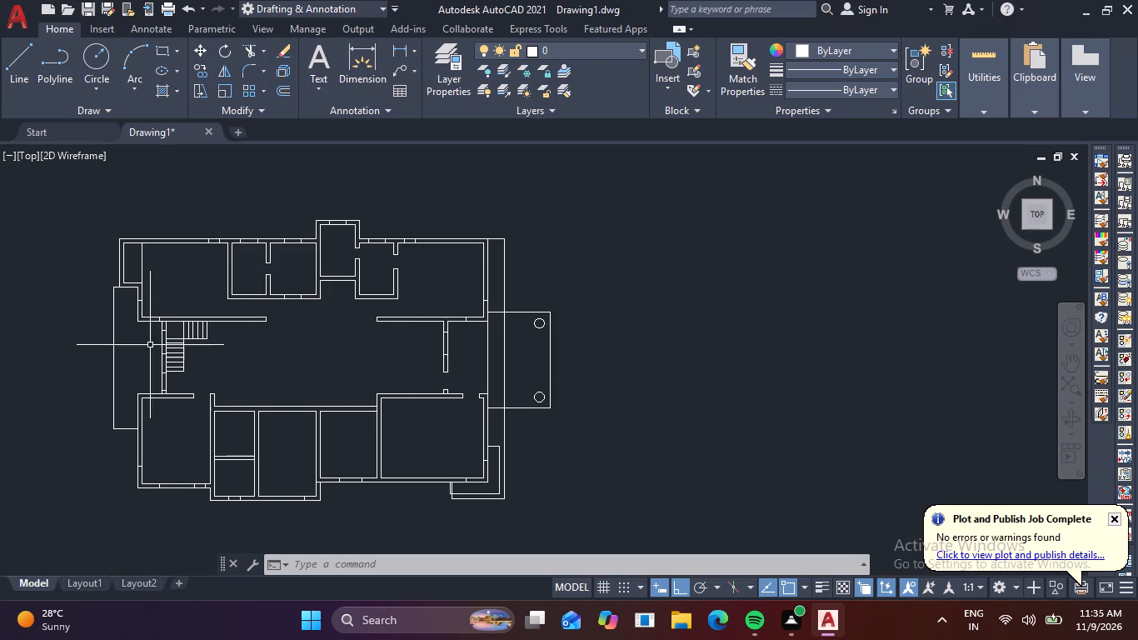
middle_drag(297, 352, 430, 387)
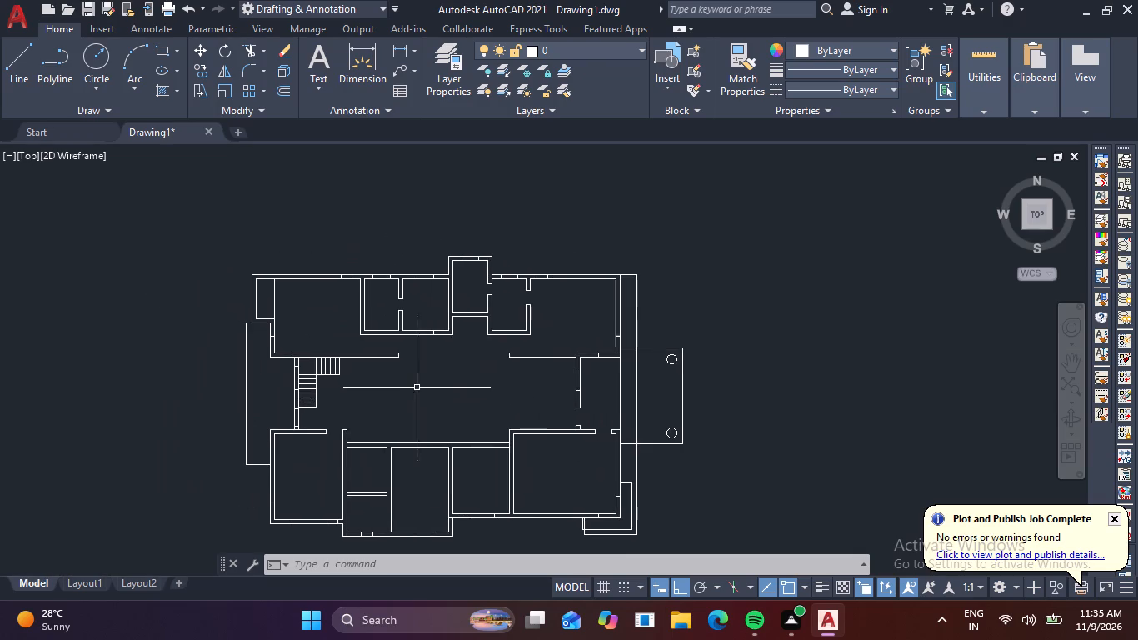
scroll(283, 378, up, 2)
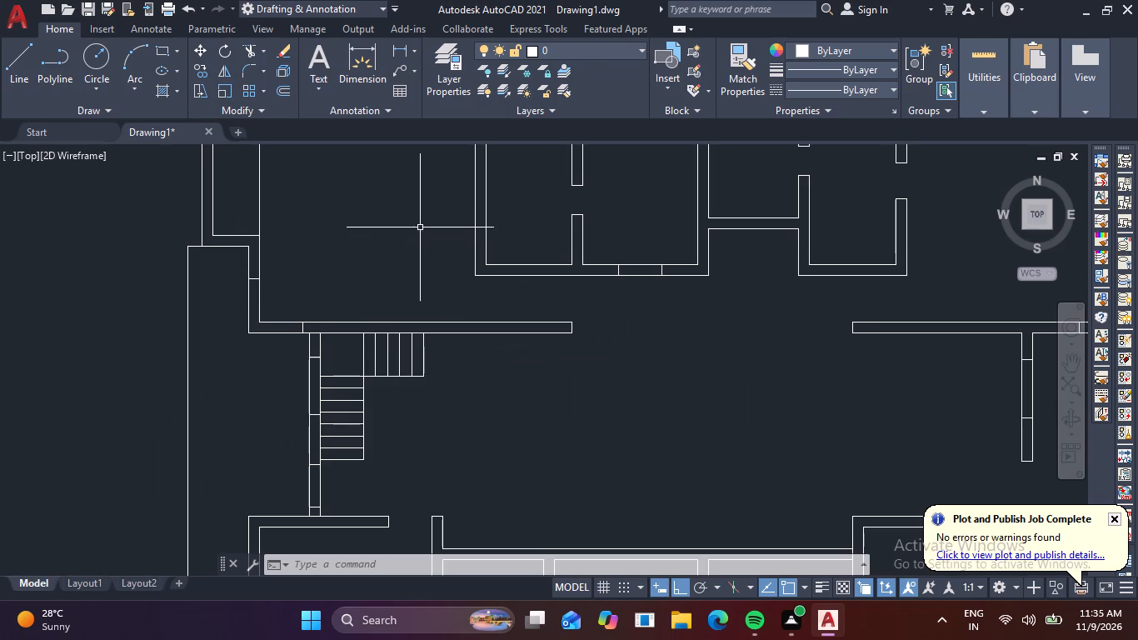
middle_drag(445, 206, 468, 286)
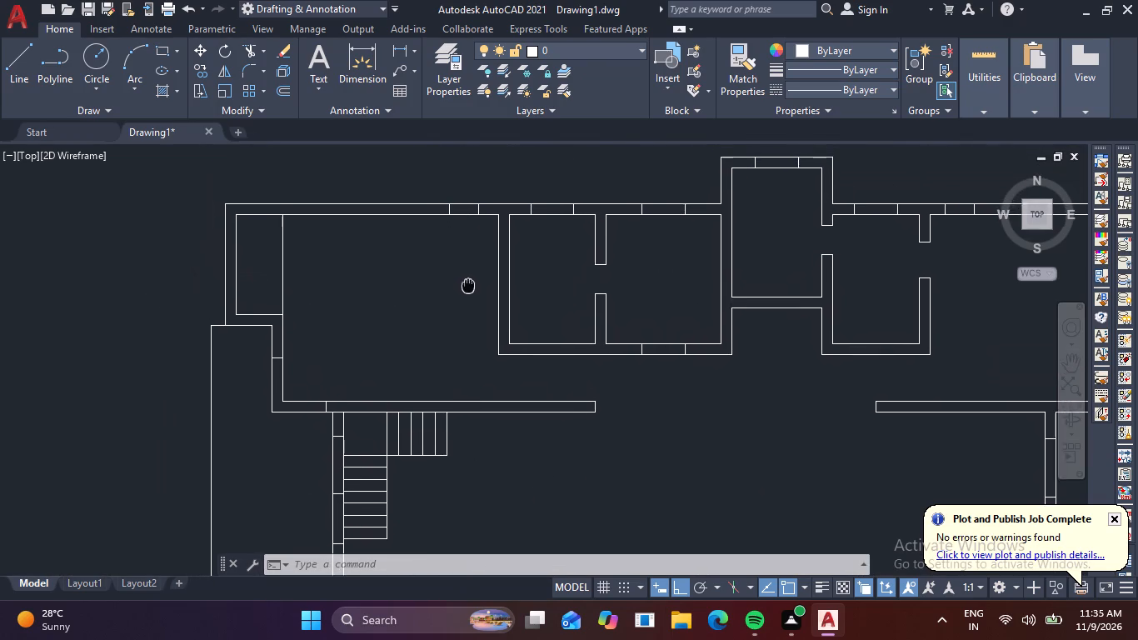
middle_drag(468, 286, 470, 290)
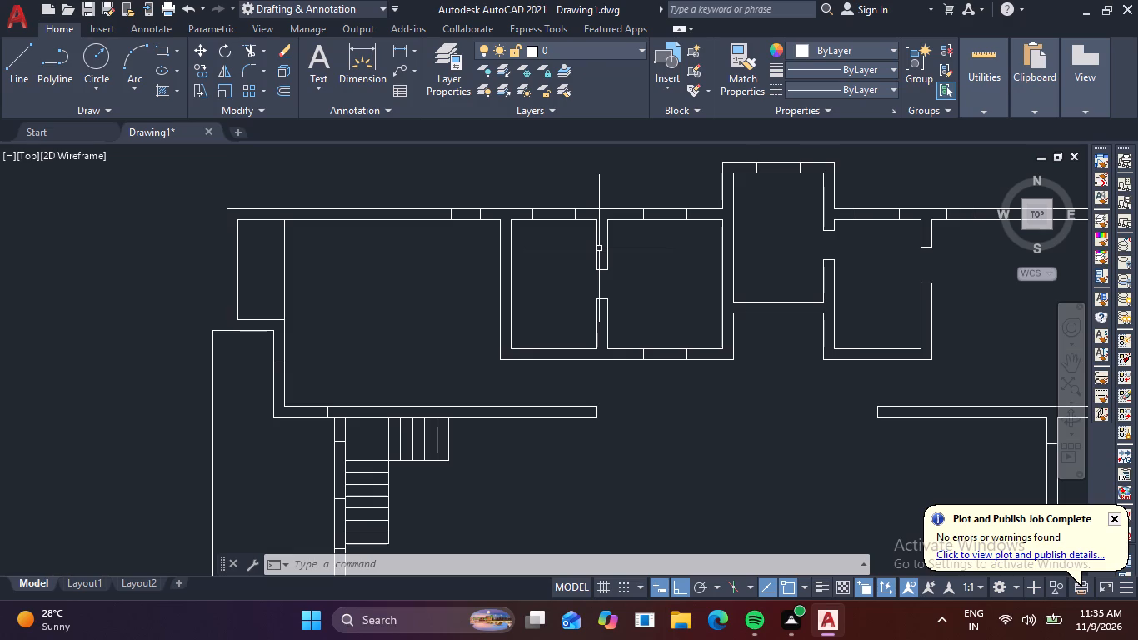
scroll(620, 275, down, 1)
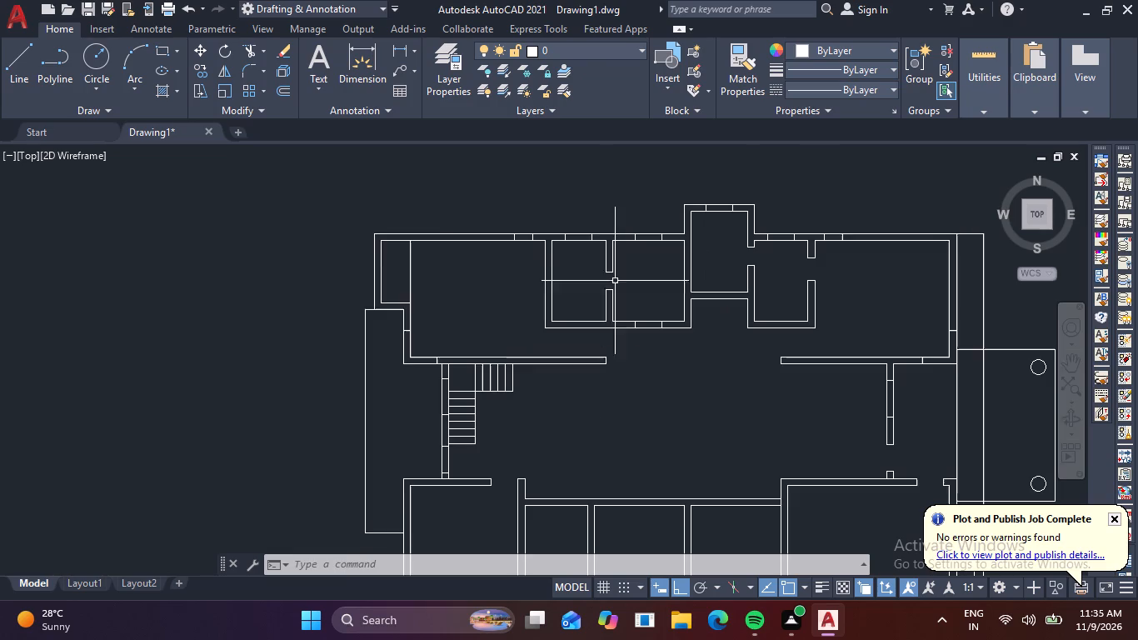
Select the outer wall lines along the plan's north side, including the outline of the projecting room.
click(436, 235)
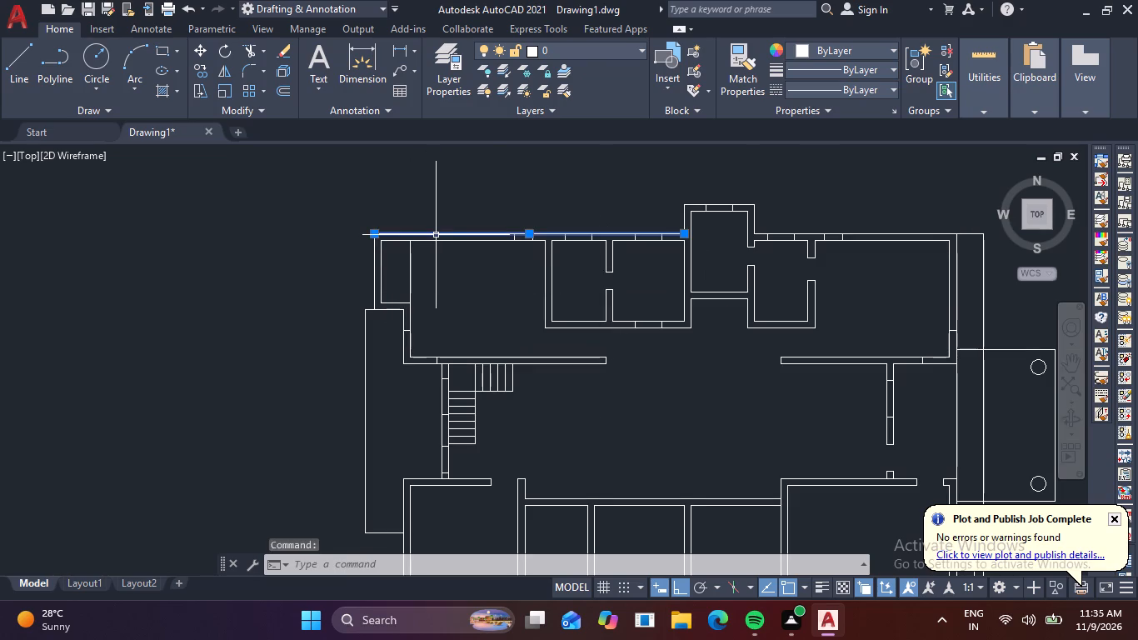
click(682, 217)
click(691, 203)
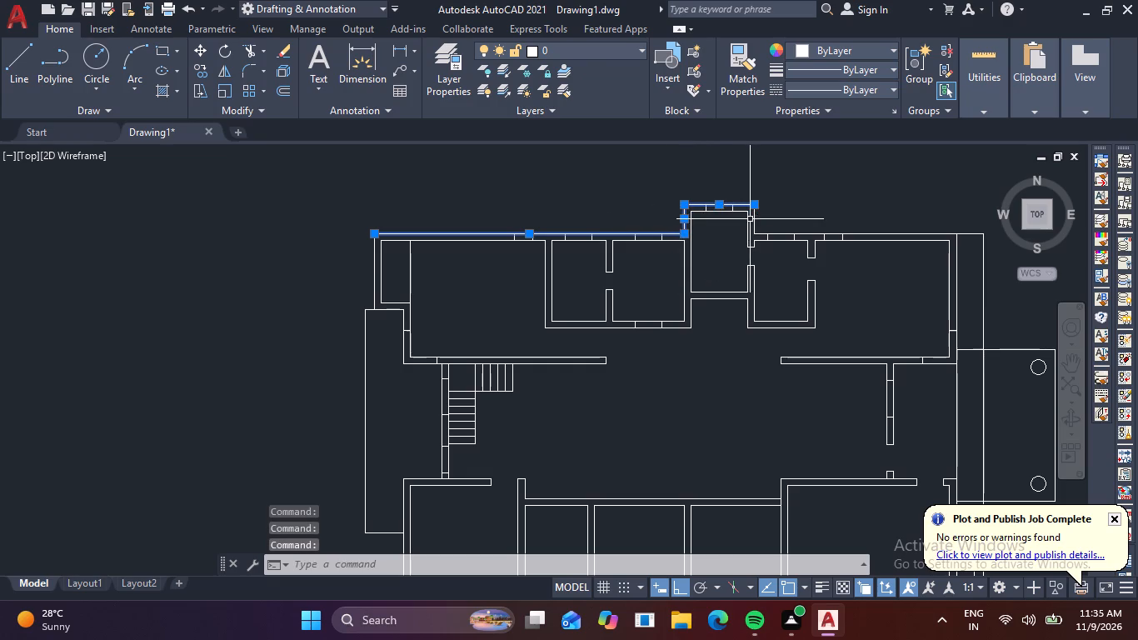
click(754, 219)
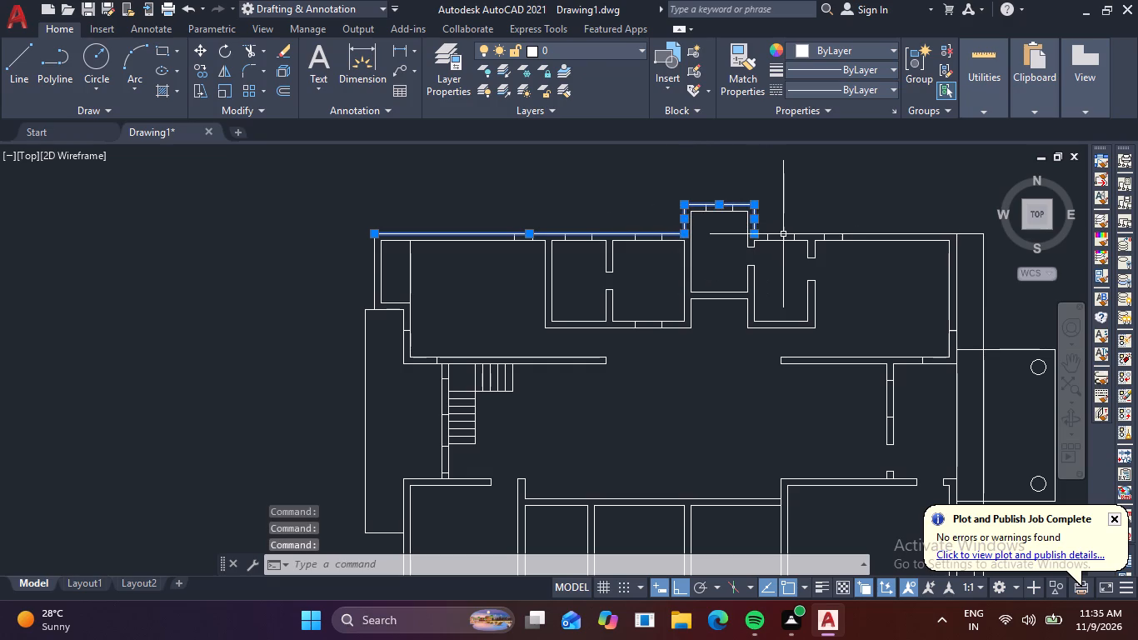
click(784, 234)
scroll(872, 224, down, 2)
scroll(689, 264, up, 1)
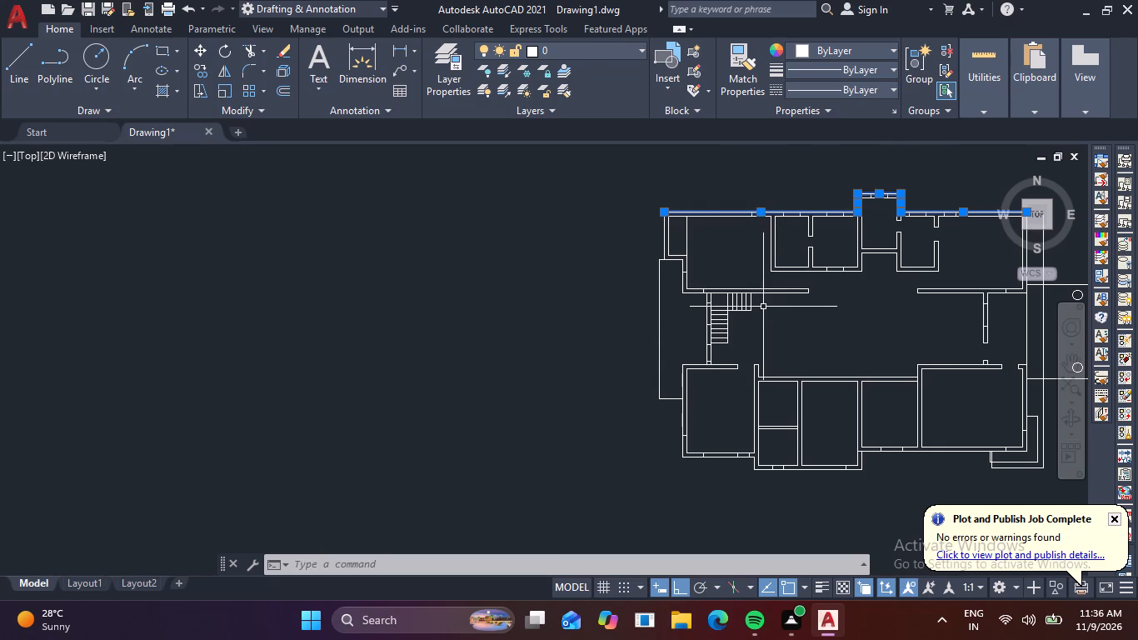
Add the northwest room's walls, the west terrace edge and the neighbouring north wall's inner and window lines to the selection.
click(719, 266)
click(618, 234)
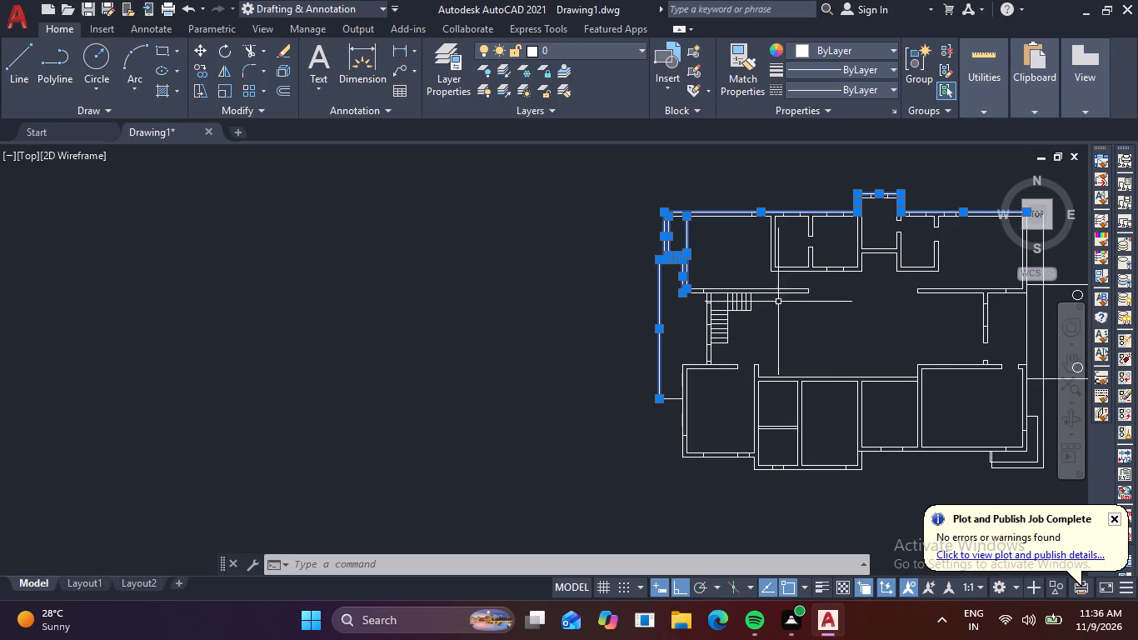
scroll(781, 239, up, 2)
drag(786, 232, 766, 232)
click(671, 226)
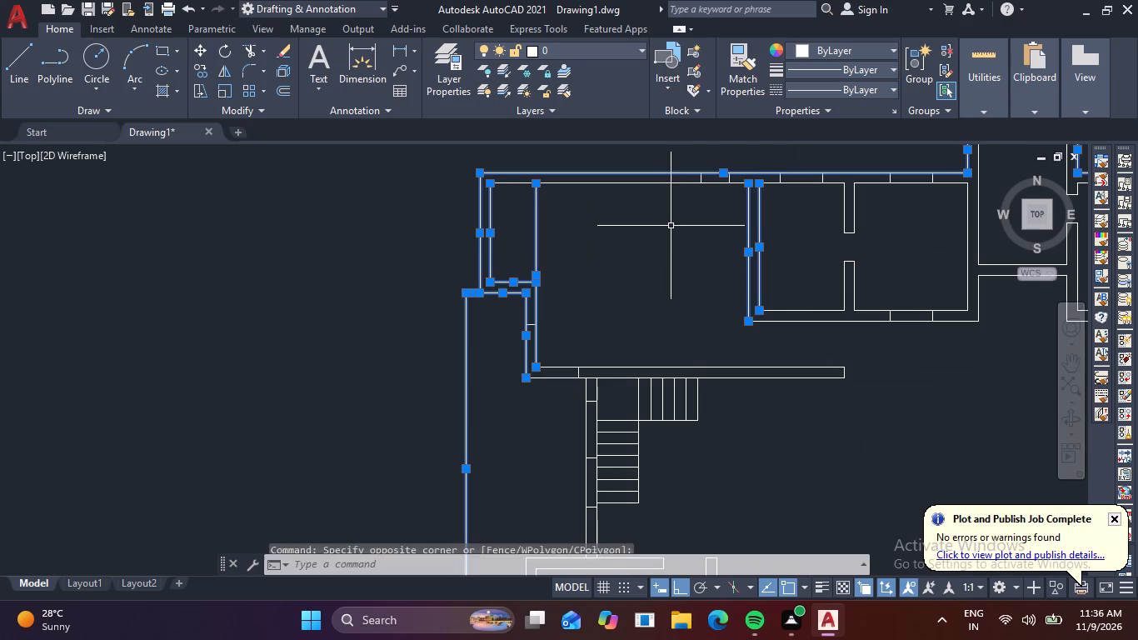
drag(806, 222, 791, 220)
click(617, 142)
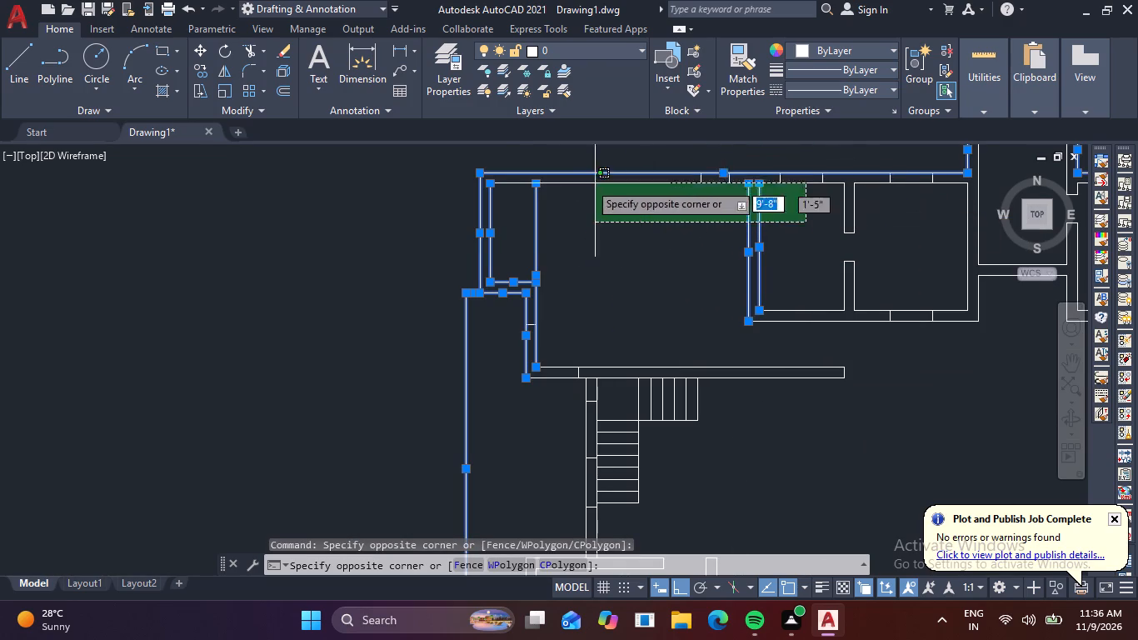
click(451, 157)
scroll(830, 182, up, 2)
drag(825, 174, 817, 174)
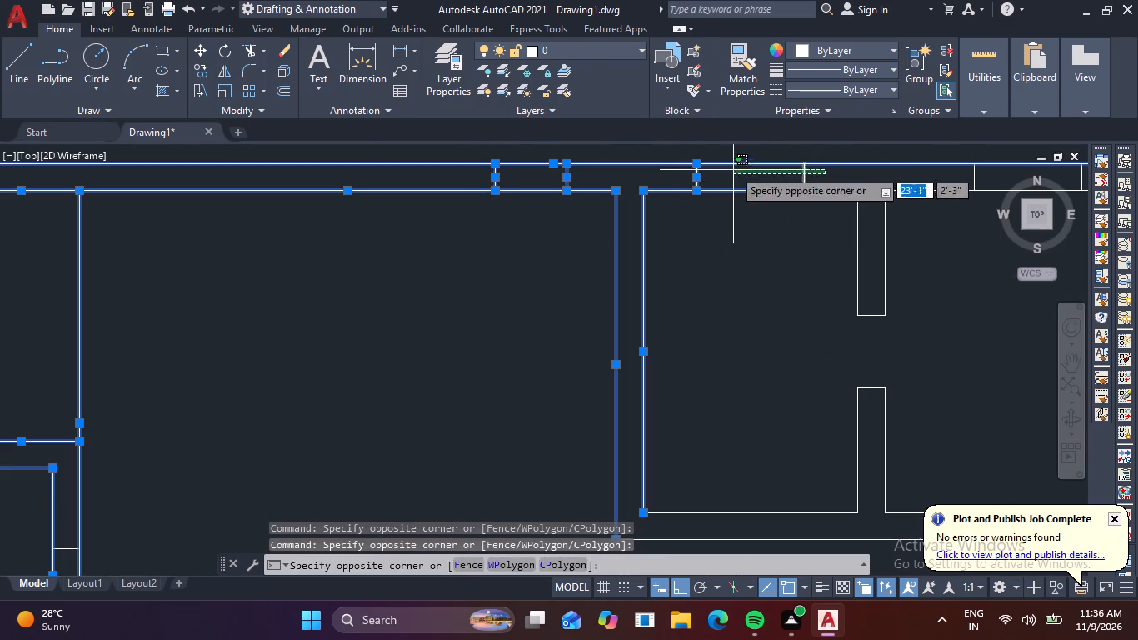
click(731, 169)
Add the partition and door-opening lines between the two small northern rooms, plus the first room's south wall, to the selection.
click(869, 236)
click(791, 241)
click(912, 282)
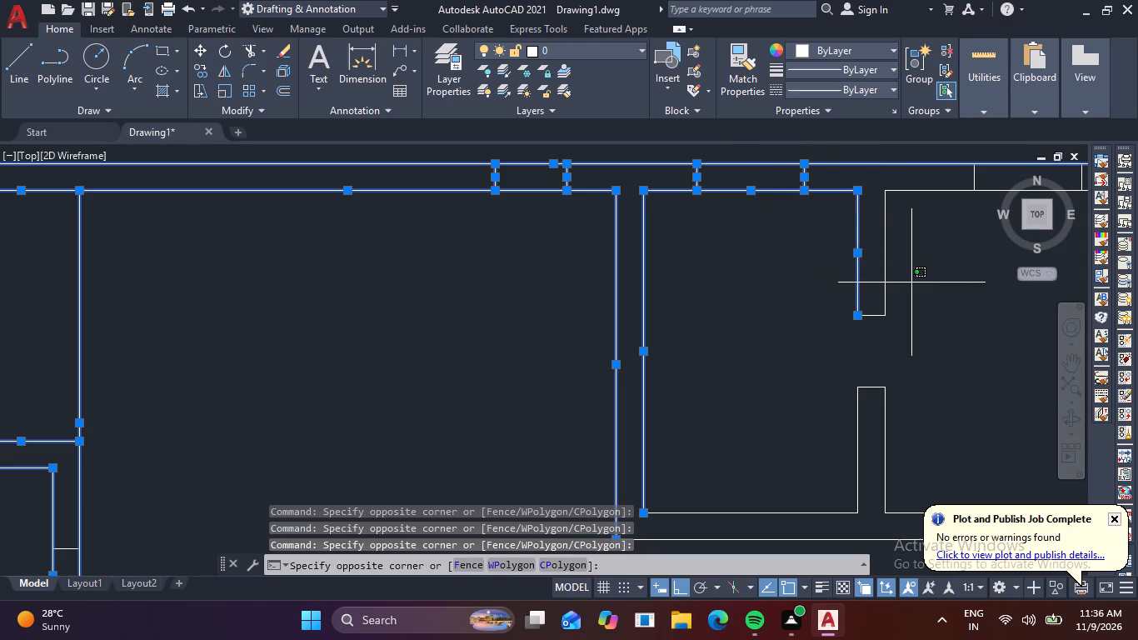
click(780, 287)
drag(924, 387, 896, 394)
click(795, 387)
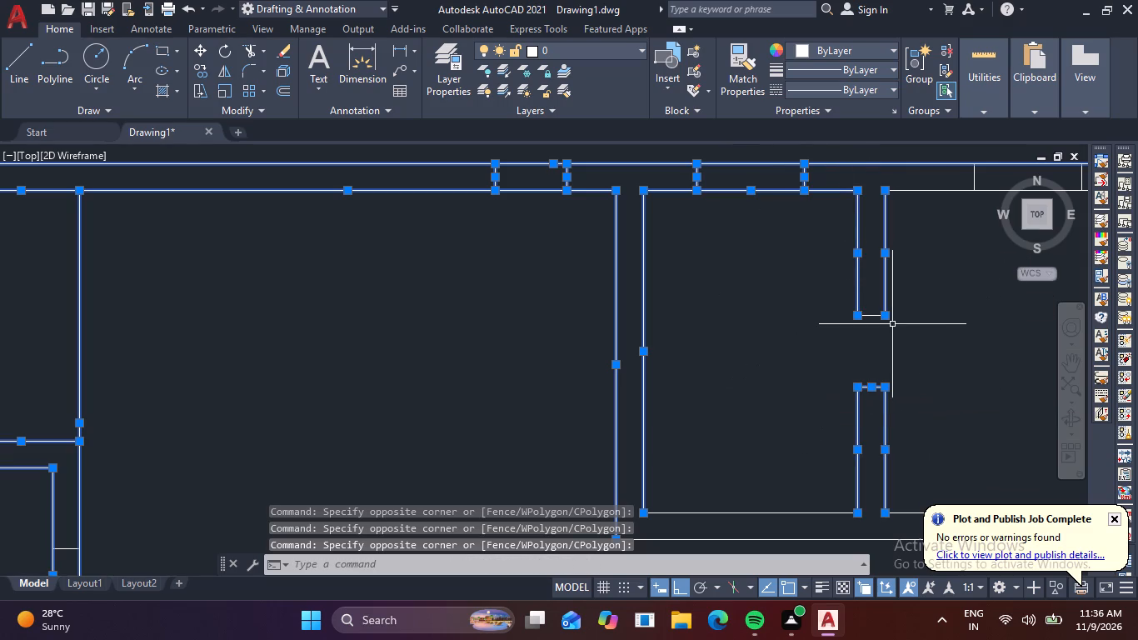
click(896, 329)
click(813, 288)
scroll(814, 332, down, 1)
middle_drag(763, 425, 741, 347)
drag(772, 420, 749, 400)
click(692, 350)
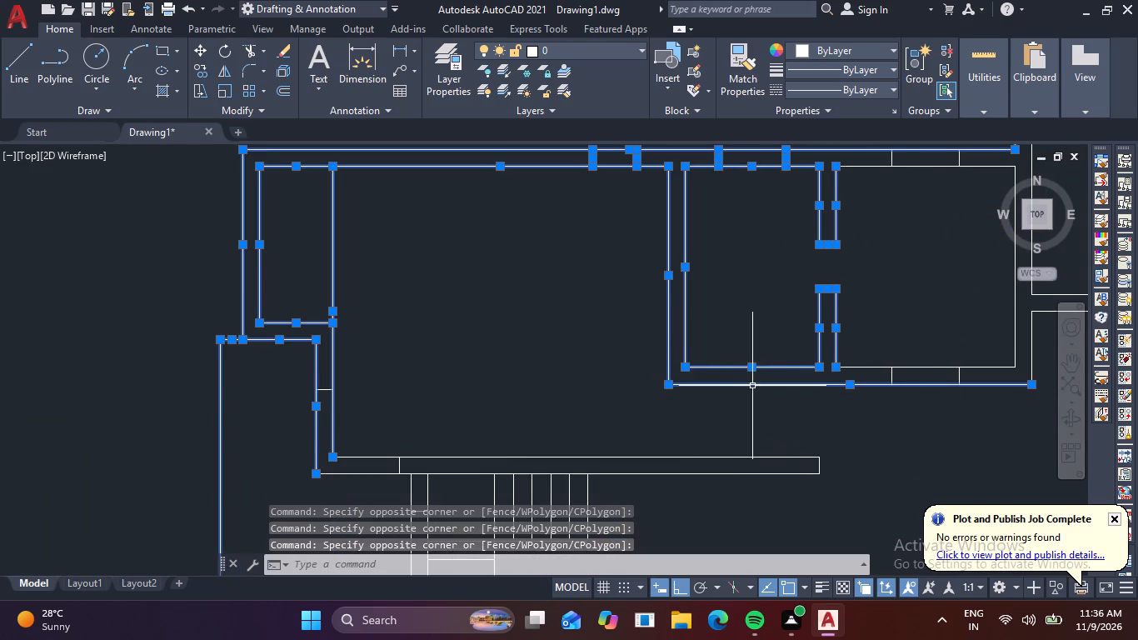
Add the staircase, the southwest rooms' walls, the terrace's south edge and the corridor wall north of the stairs to the selection.
scroll(768, 392, down, 2)
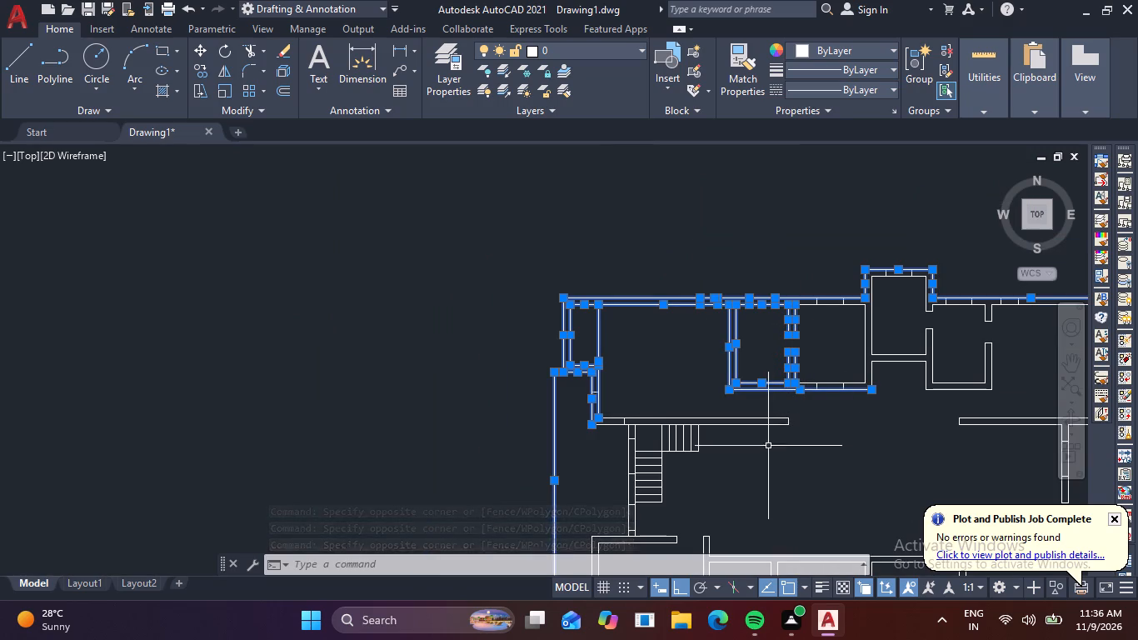
scroll(770, 461, down, 1)
middle_drag(772, 489, 758, 392)
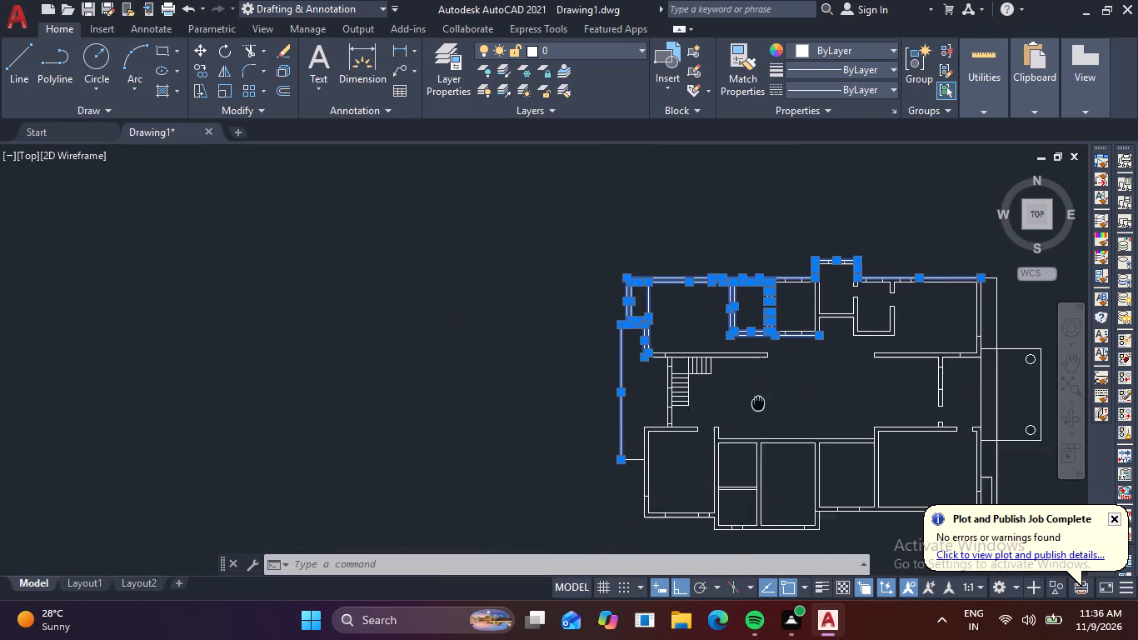
middle_drag(758, 392, 756, 260)
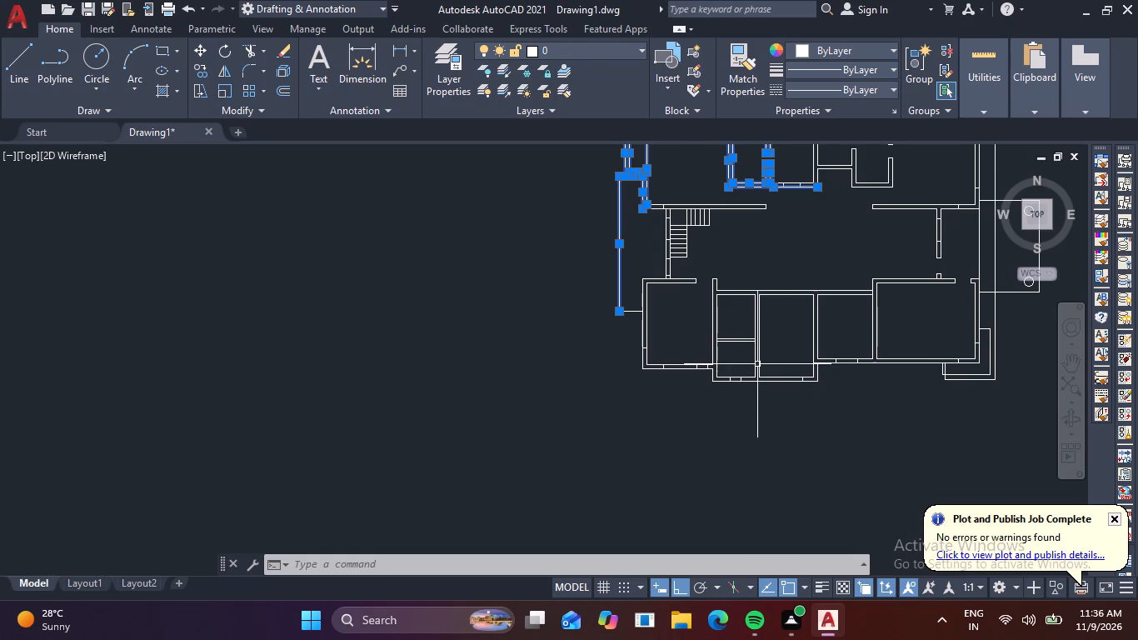
scroll(755, 365, up, 1)
click(741, 422)
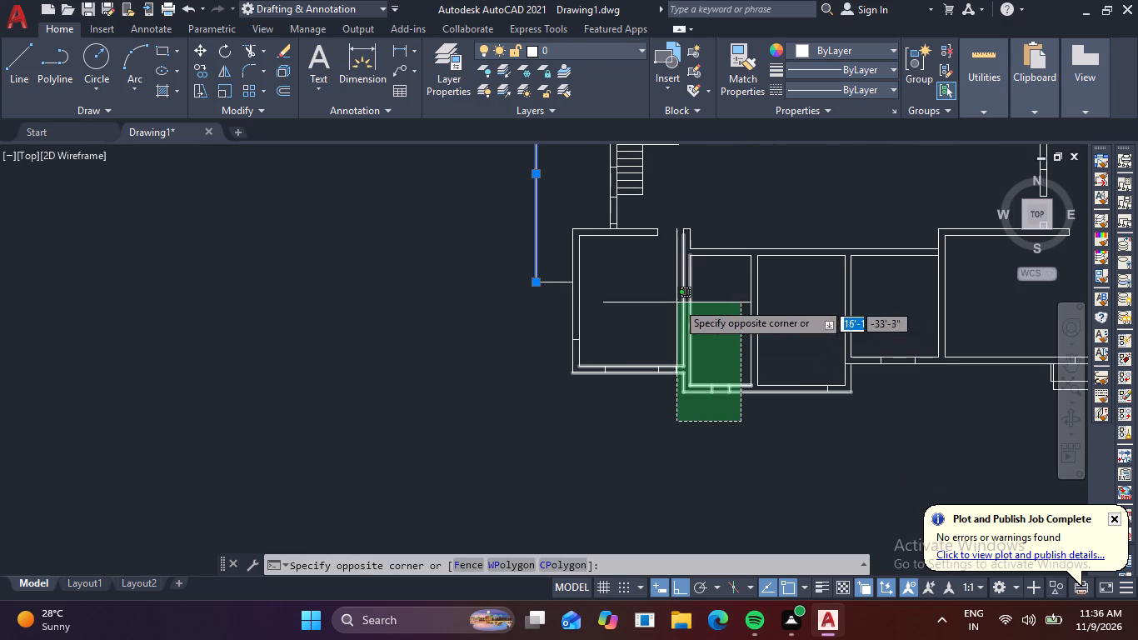
middle_drag(507, 186, 466, 320)
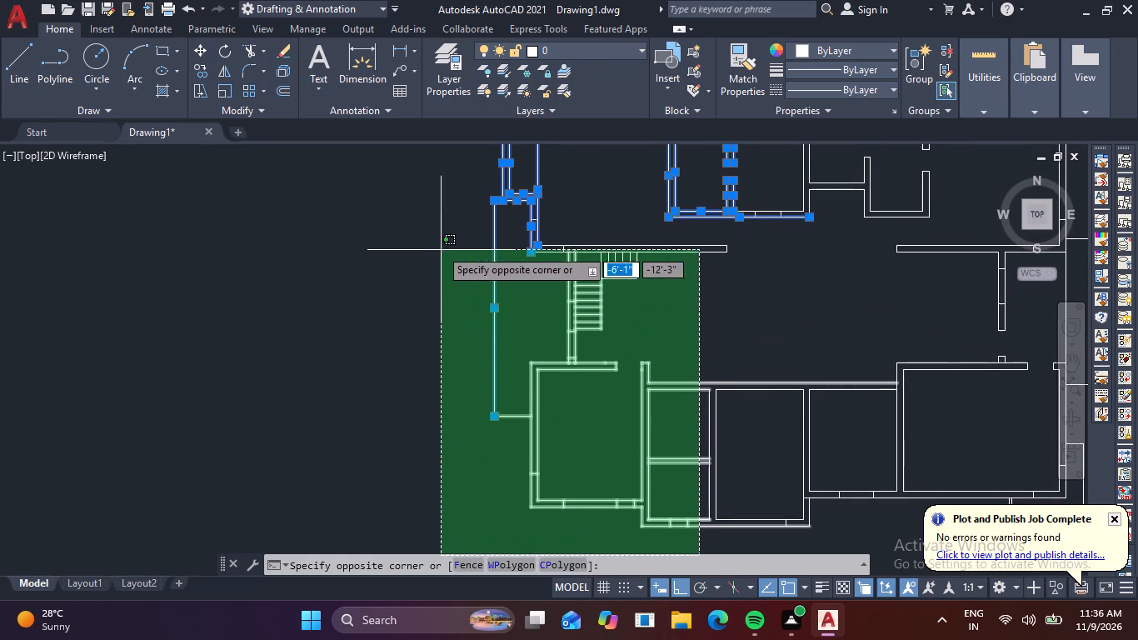
click(422, 216)
drag(772, 275, 763, 271)
click(626, 206)
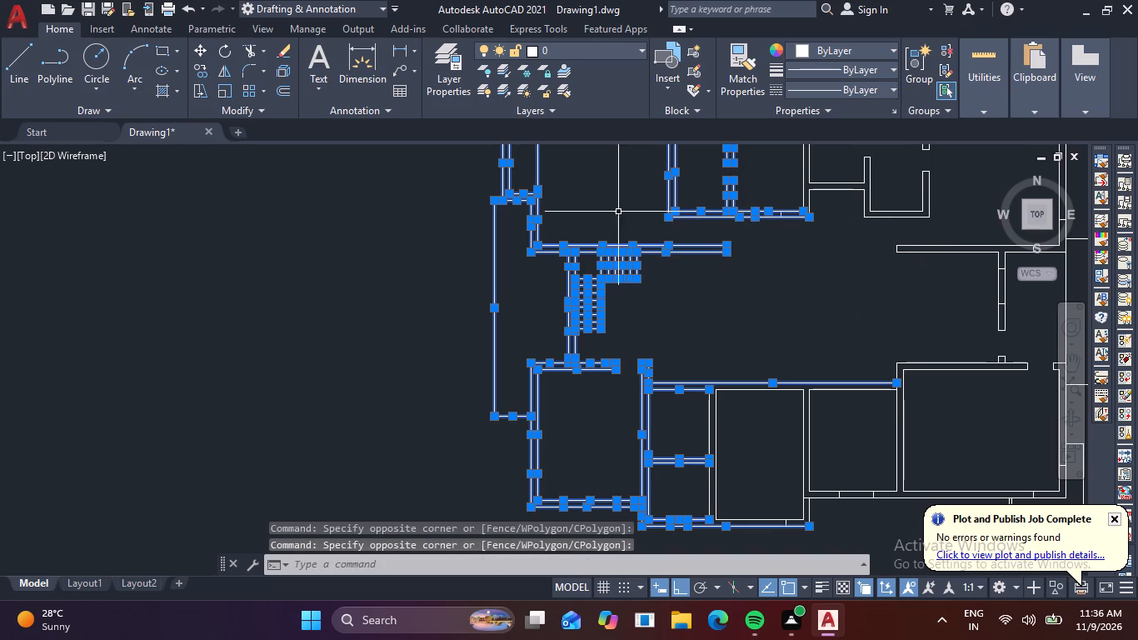
Add the partition wall east of the two small southern rooms and the stepped south outer wall lines to the selection.
scroll(728, 416, up, 2)
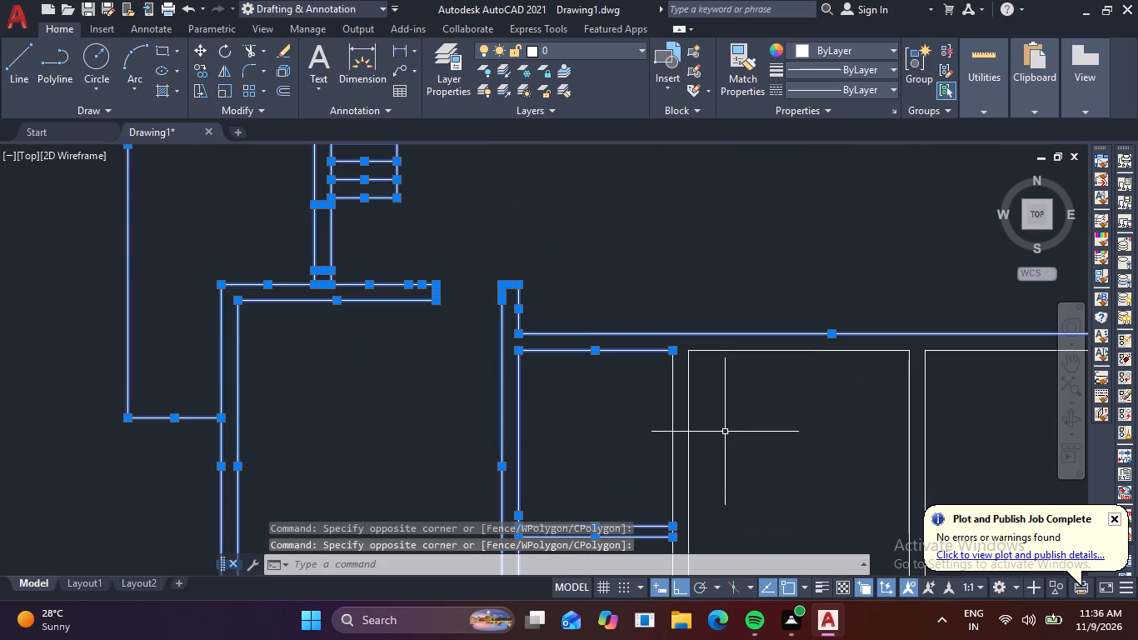
click(729, 438)
click(599, 418)
scroll(760, 462, down, 2)
middle_drag(757, 482, 712, 368)
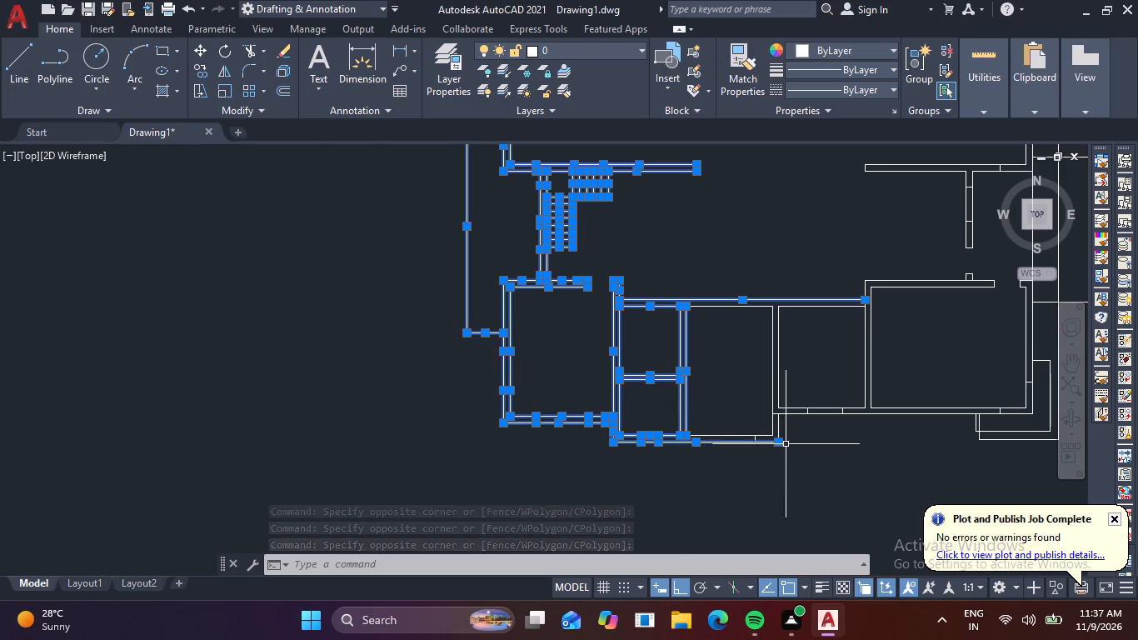
scroll(785, 429, up, 3)
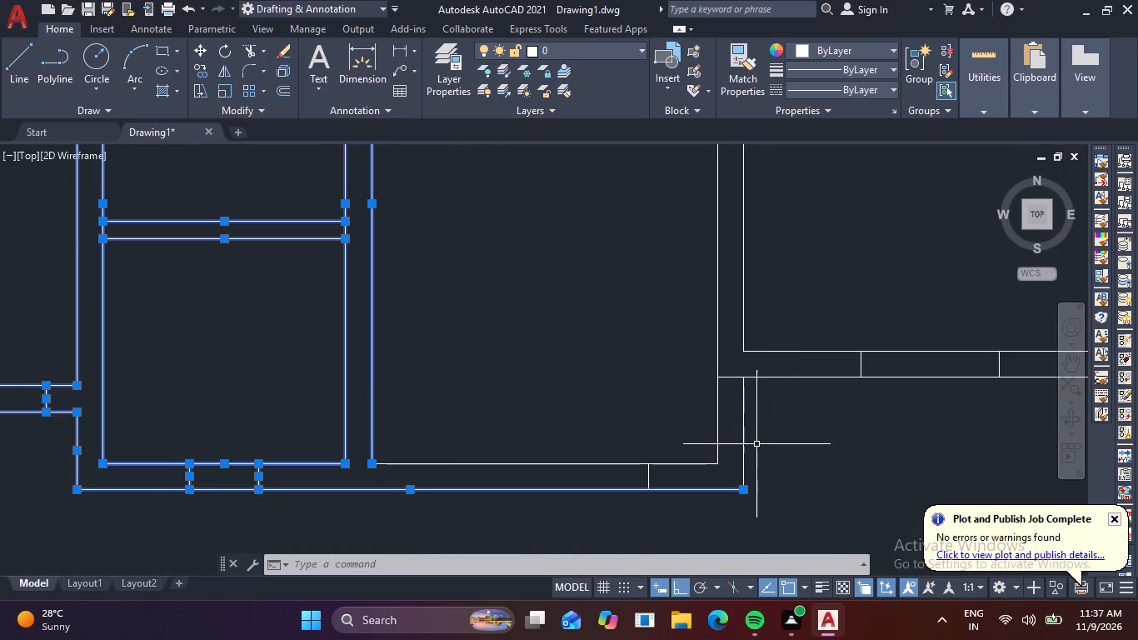
click(741, 430)
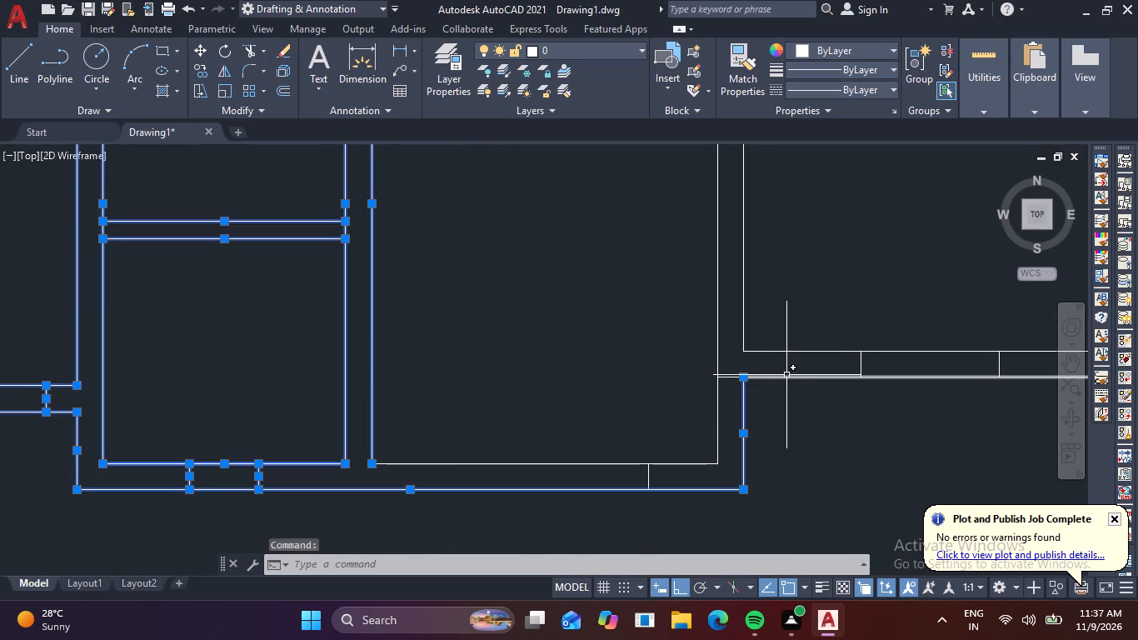
click(786, 377)
scroll(791, 405, down, 3)
middle_drag(789, 426, 471, 402)
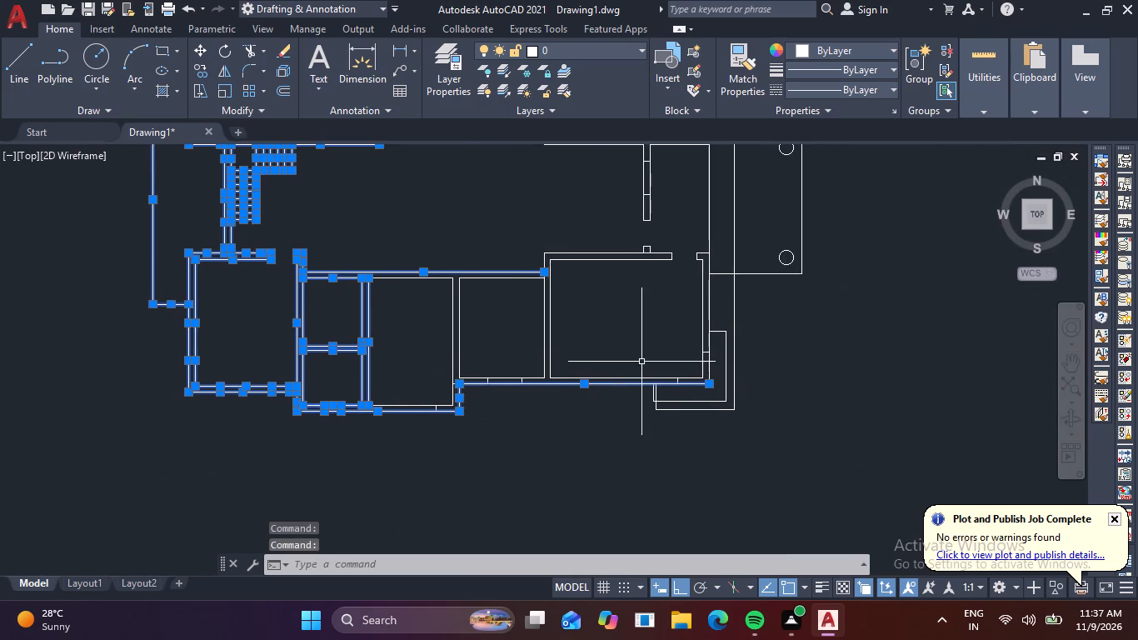
Add the east outer wall lines and the inner north wall line of the room just west of the projecting room to the selection.
middle_drag(662, 376, 552, 512)
click(597, 425)
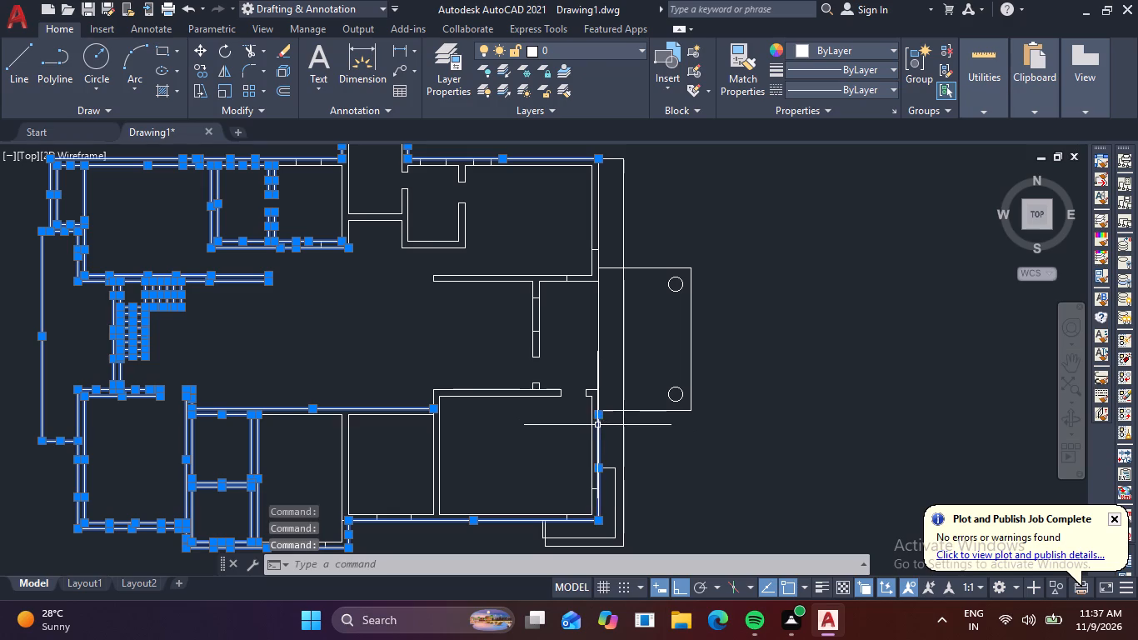
click(596, 369)
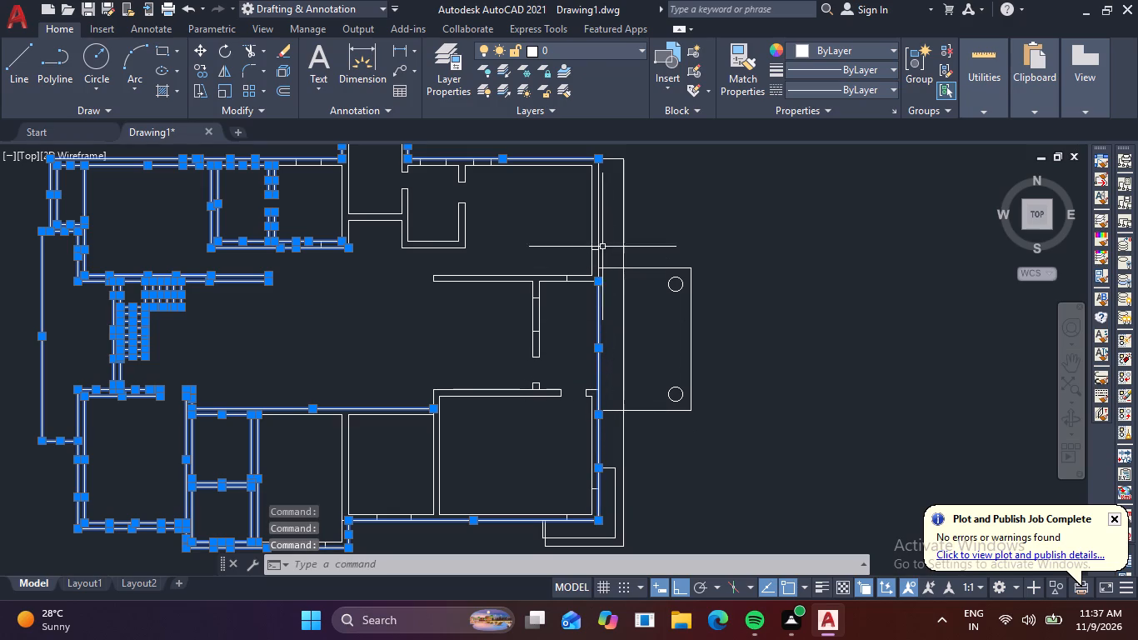
click(598, 232)
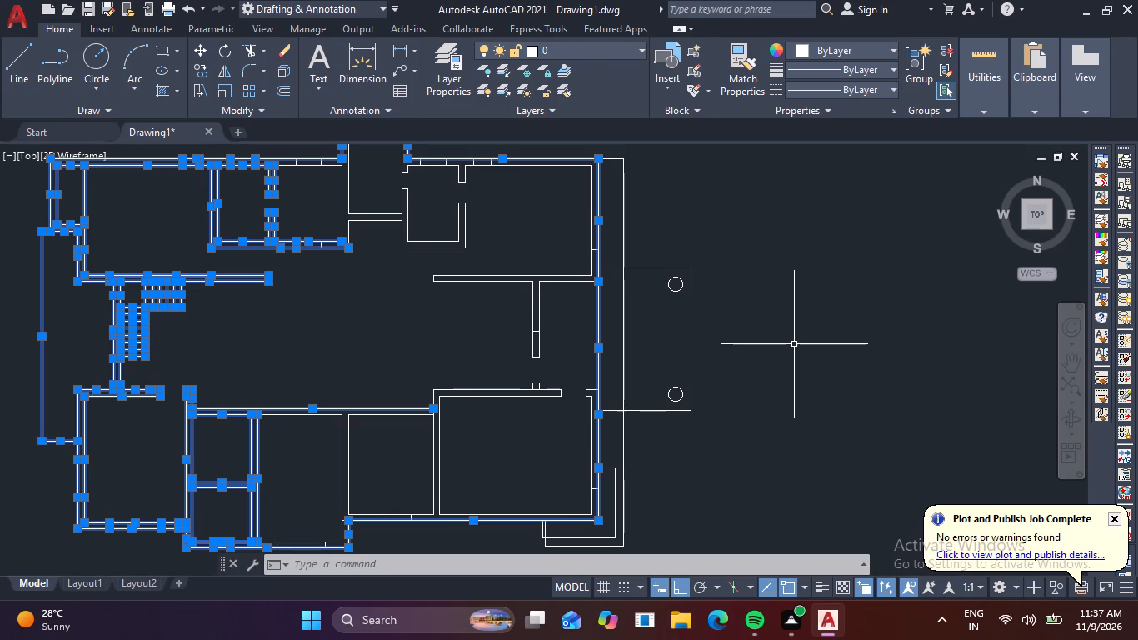
scroll(640, 352, down, 2)
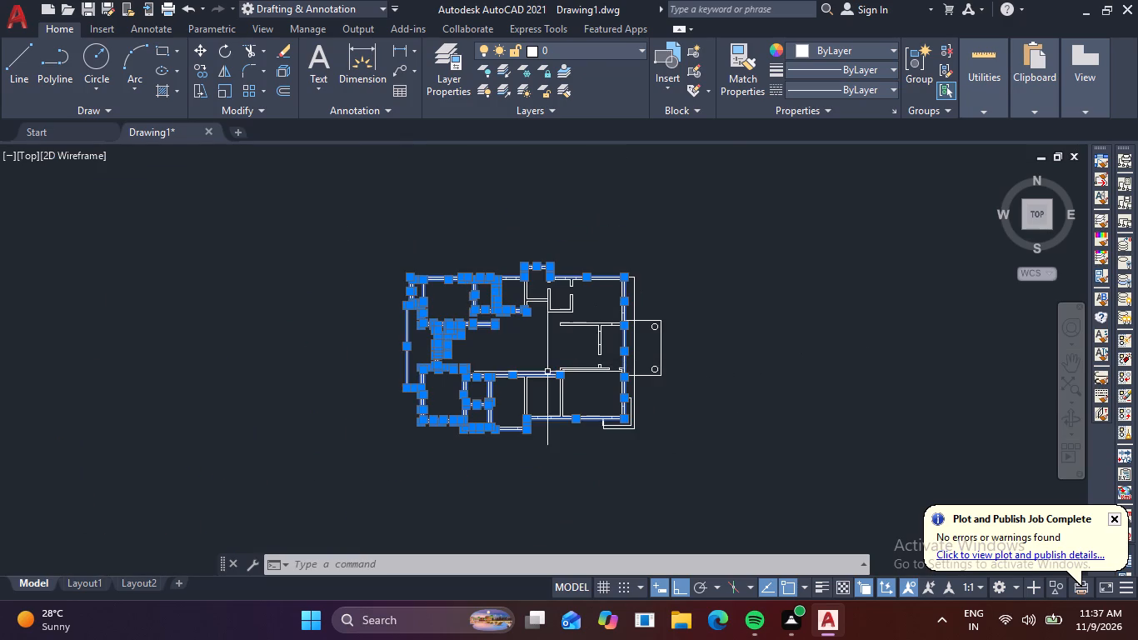
scroll(547, 372, up, 2)
scroll(494, 328, down, 1)
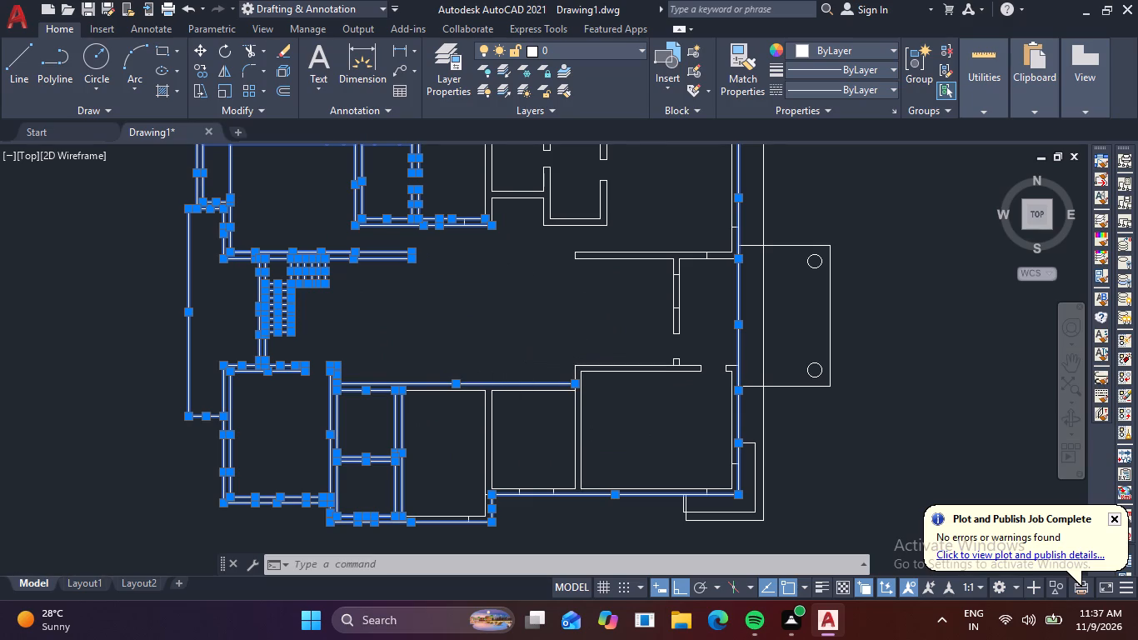
middle_drag(499, 332, 503, 363)
scroll(467, 249, up, 1)
scroll(591, 232, up, 2)
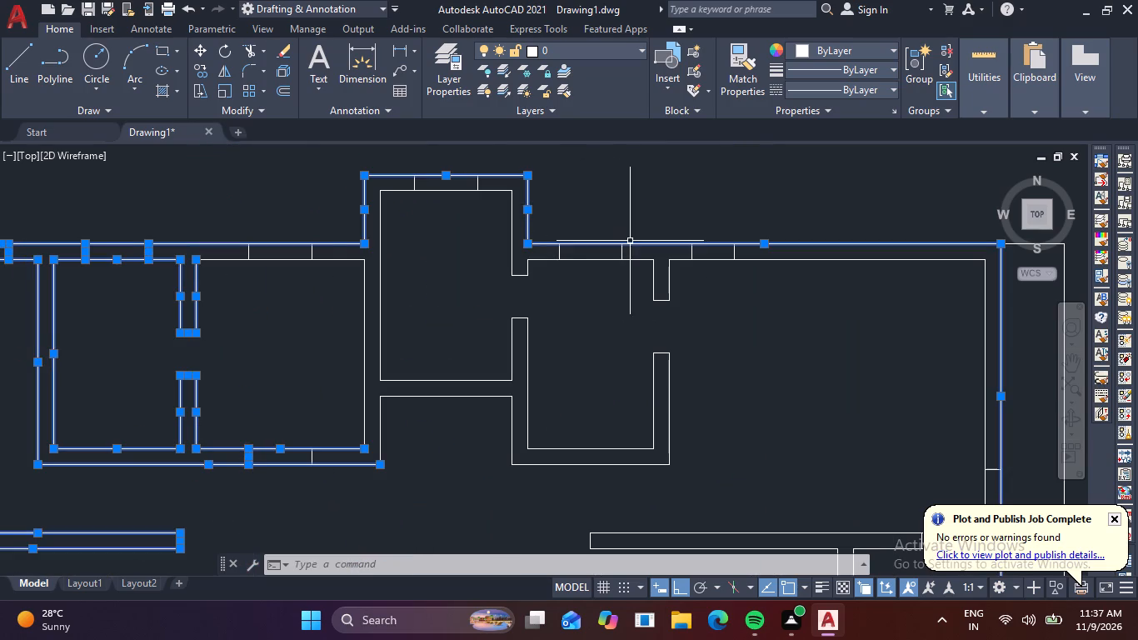
click(280, 259)
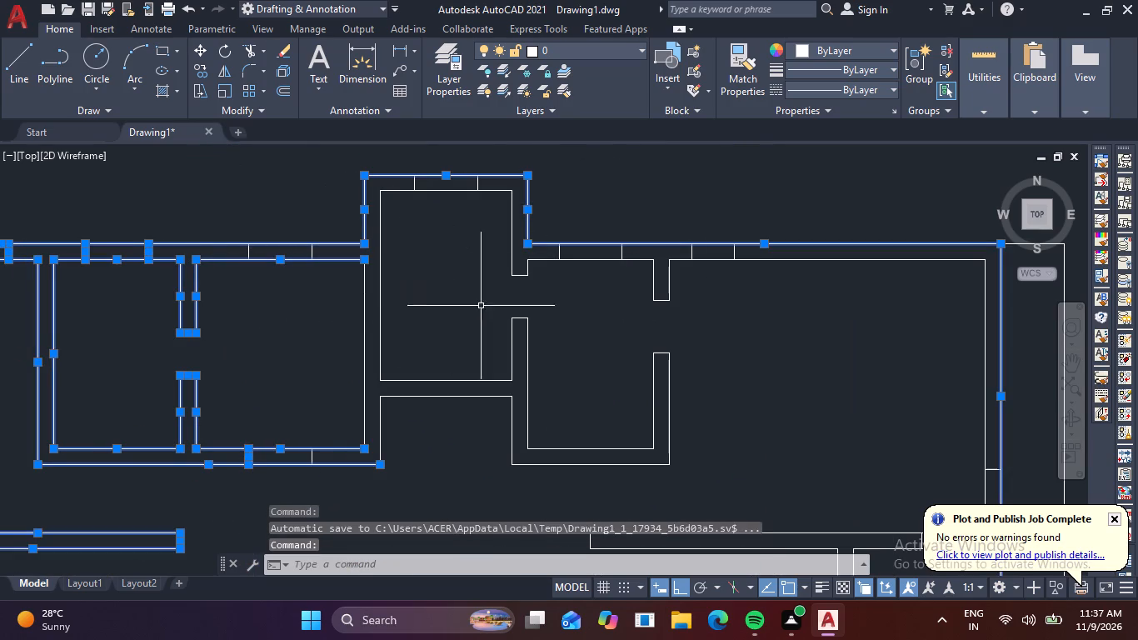
Copy the selected wall, window and stair lines due east, clear of the original floor plan.
scroll(555, 308, down, 4)
middle_drag(567, 360, 549, 278)
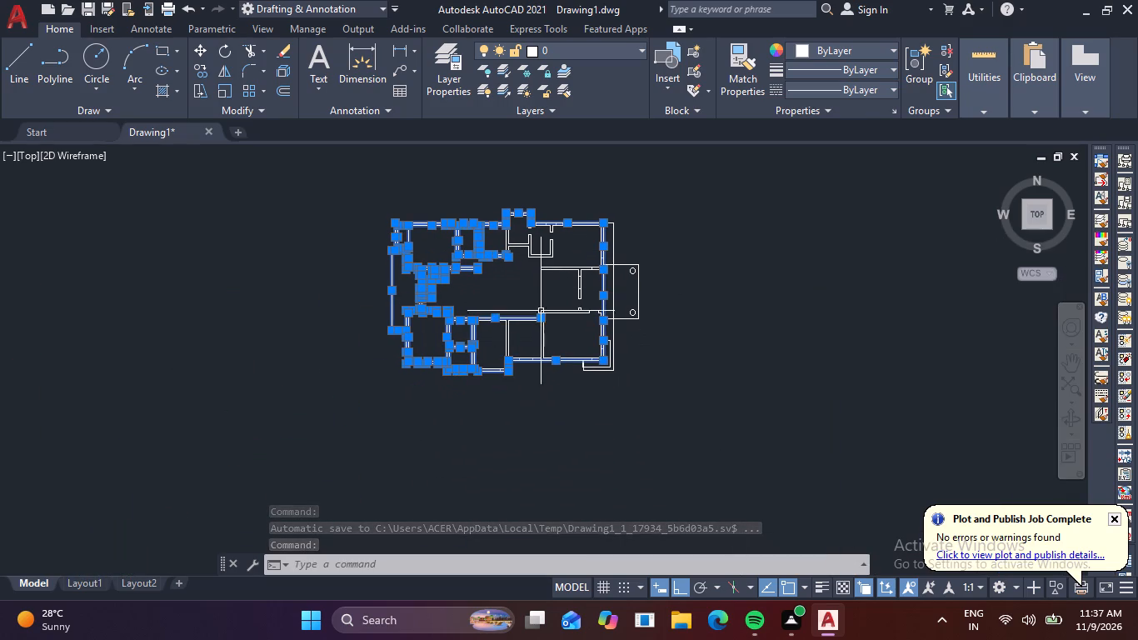
key(c)
key(o)
key(space)
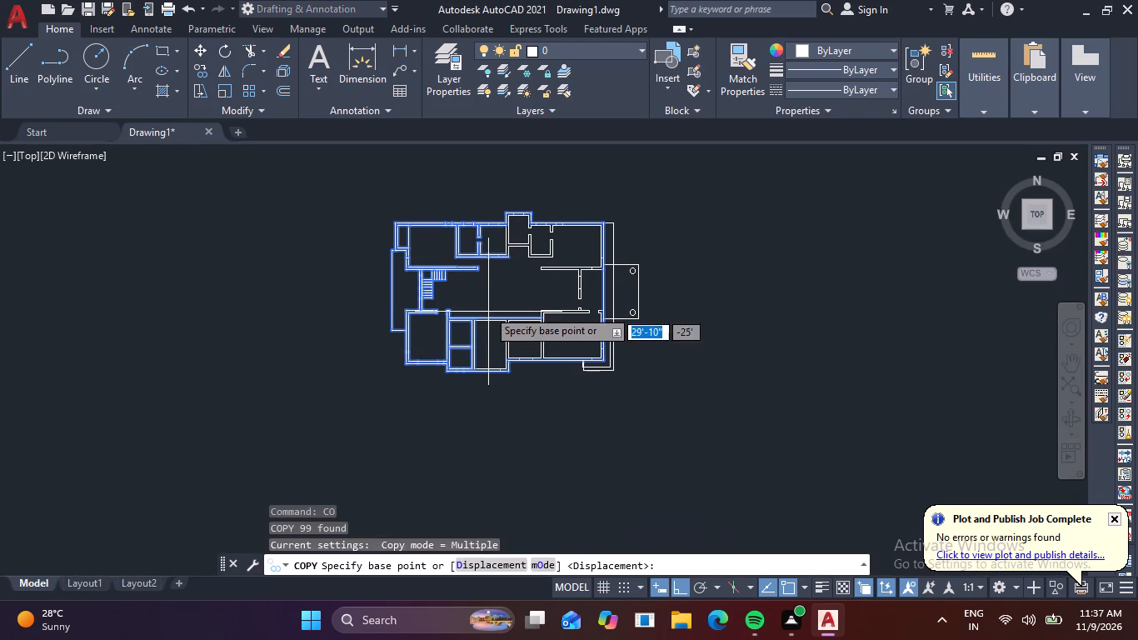
click(495, 289)
scroll(801, 277, down, 1)
middle_drag(778, 280, 452, 247)
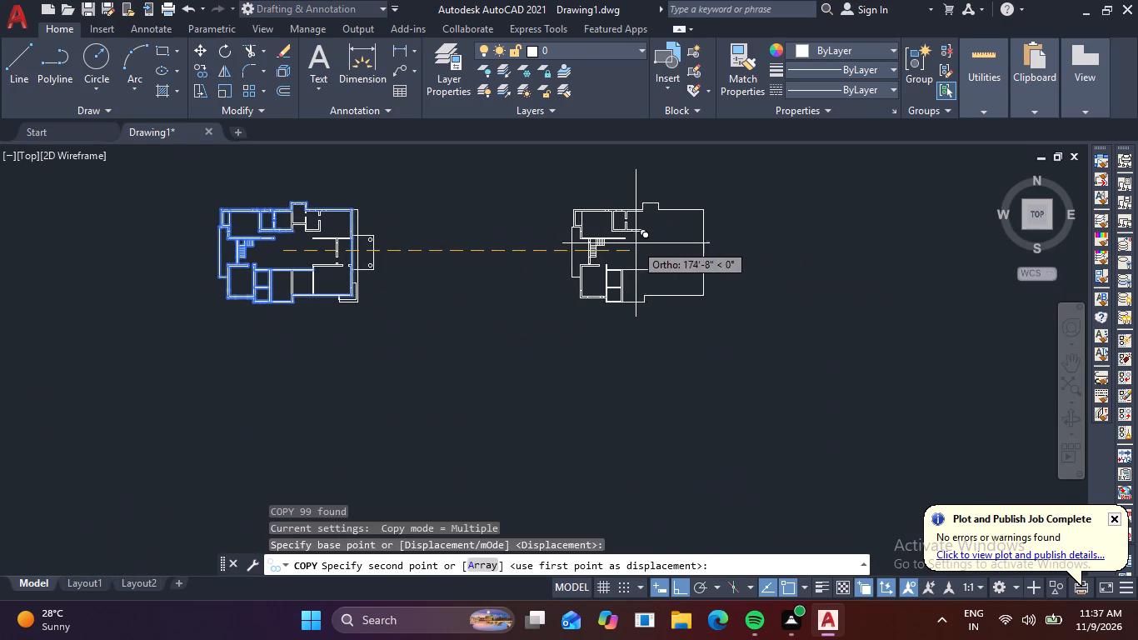
click(645, 246)
key(Escape)
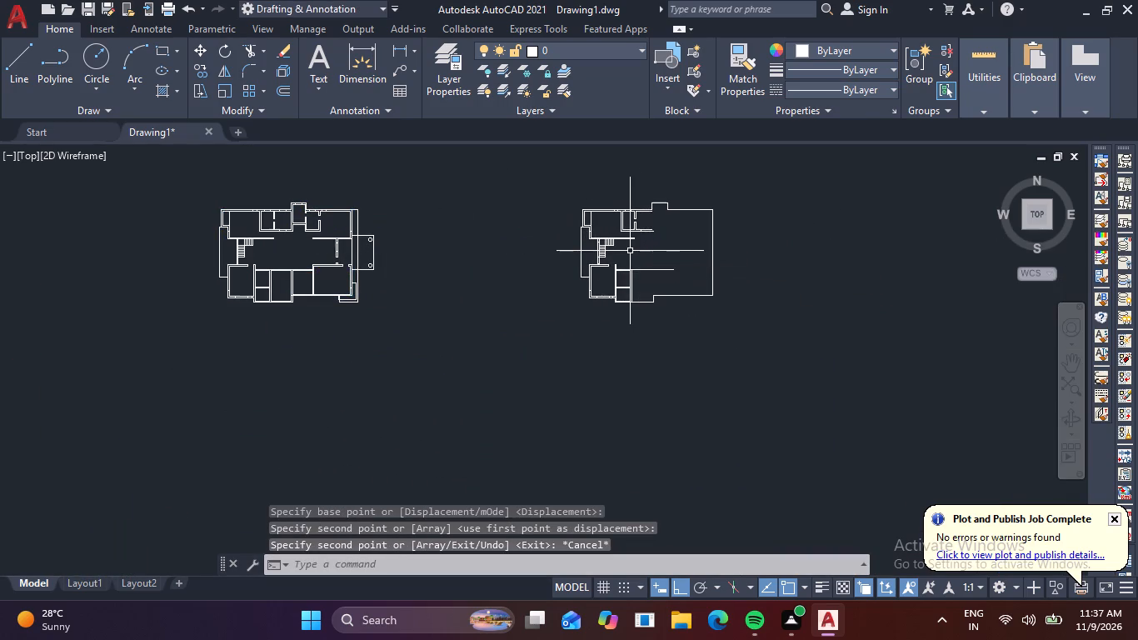
Offset the projecting room's three outer wall lines 9" inward in the copied plan.
scroll(611, 228, up, 4)
scroll(644, 266, down, 1)
middle_drag(637, 277, 507, 345)
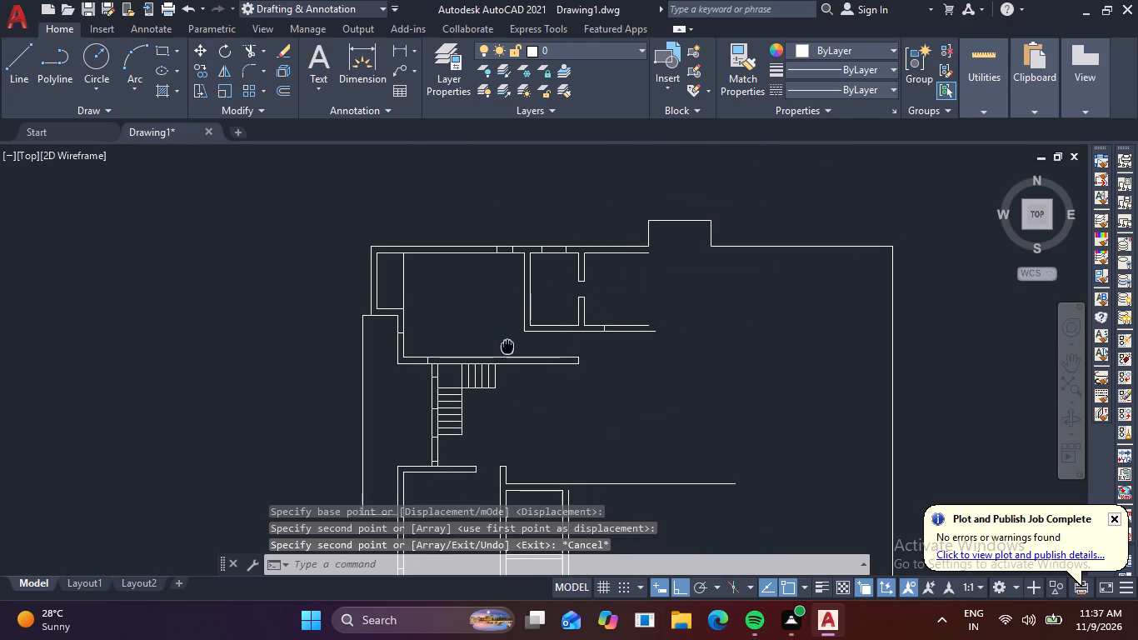
middle_drag(507, 345, 507, 346)
scroll(669, 275, up, 2)
middle_drag(651, 268, 647, 362)
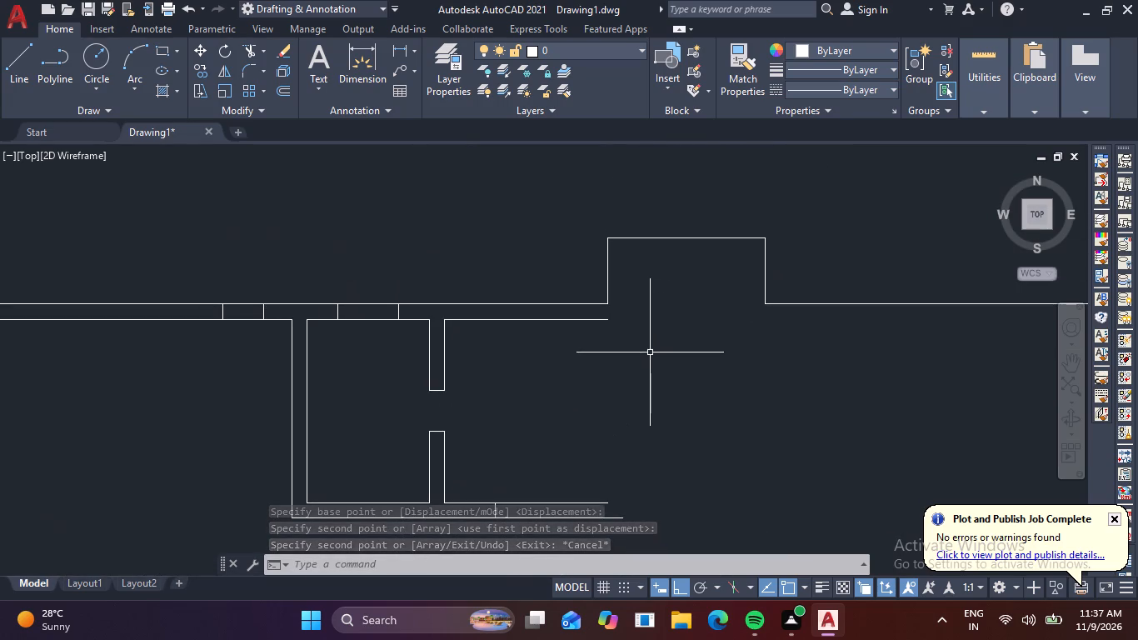
key(o)
key(space)
key(9)
key(space)
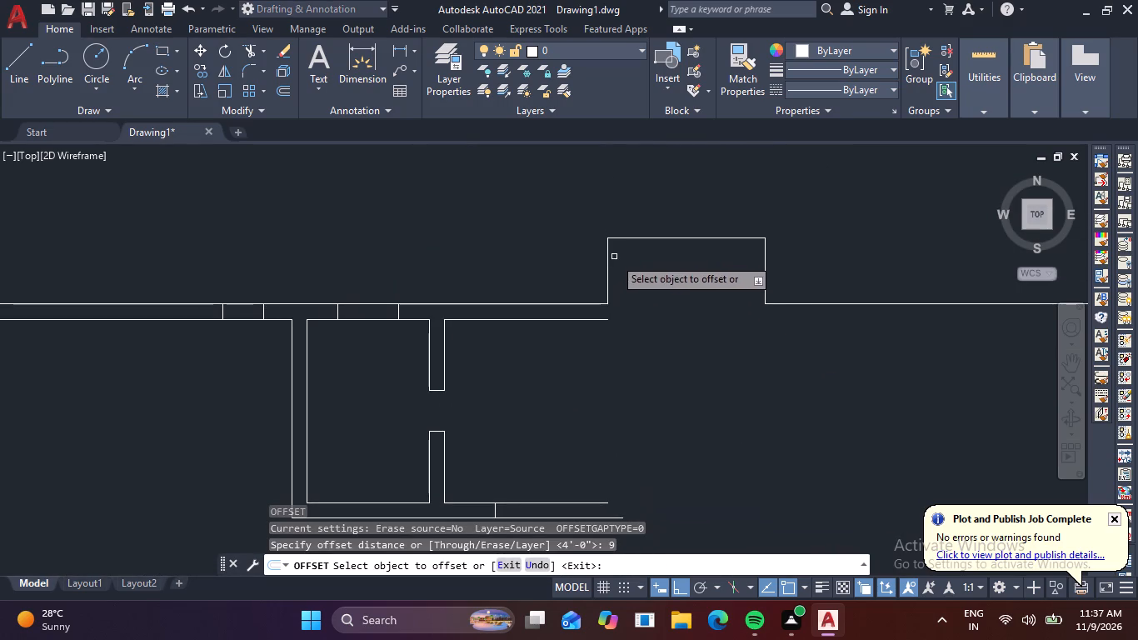
click(606, 263)
click(661, 261)
click(675, 239)
click(678, 262)
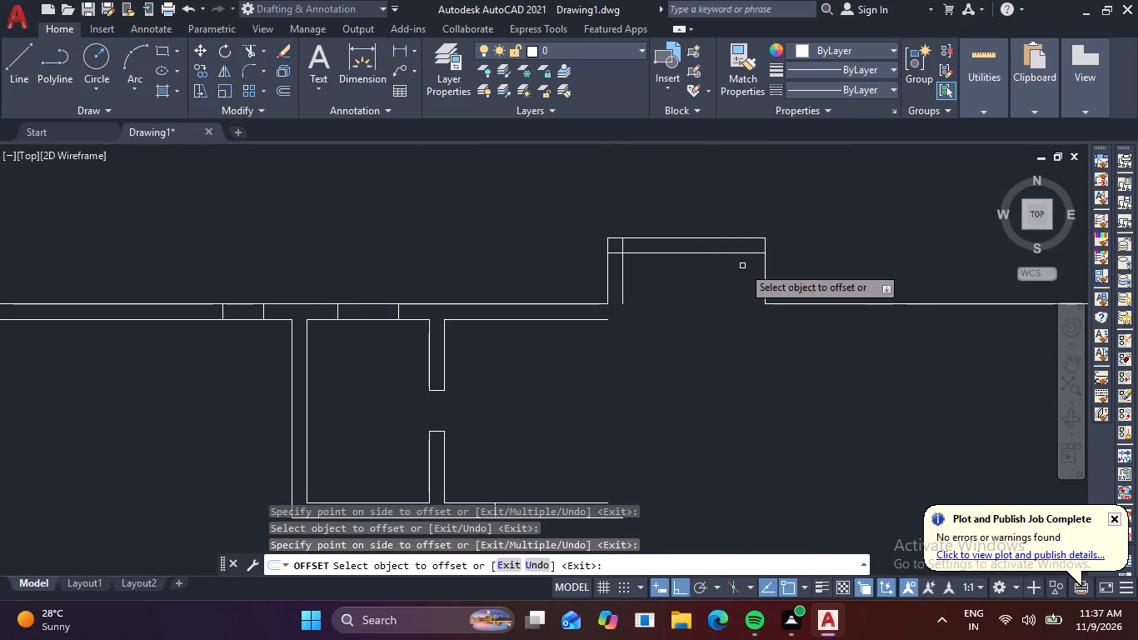
drag(765, 267, 752, 271)
click(694, 286)
Offset the copied plan's north outer wall line east of the projecting room 9" inward.
middle_drag(818, 362, 461, 338)
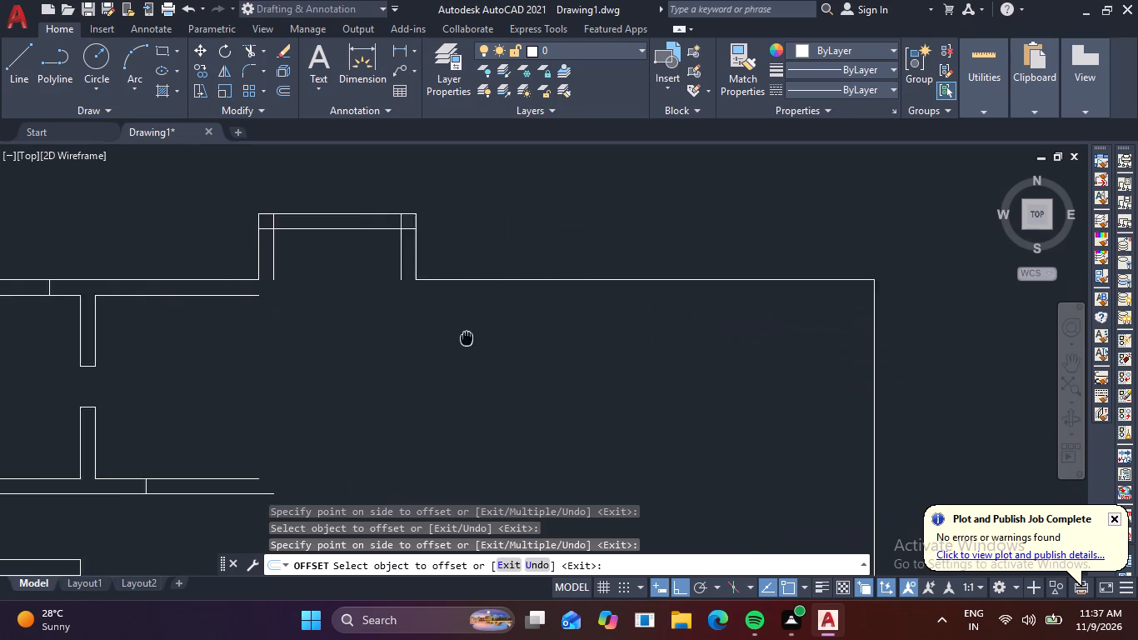
middle_drag(461, 338, 448, 338)
click(588, 279)
click(582, 339)
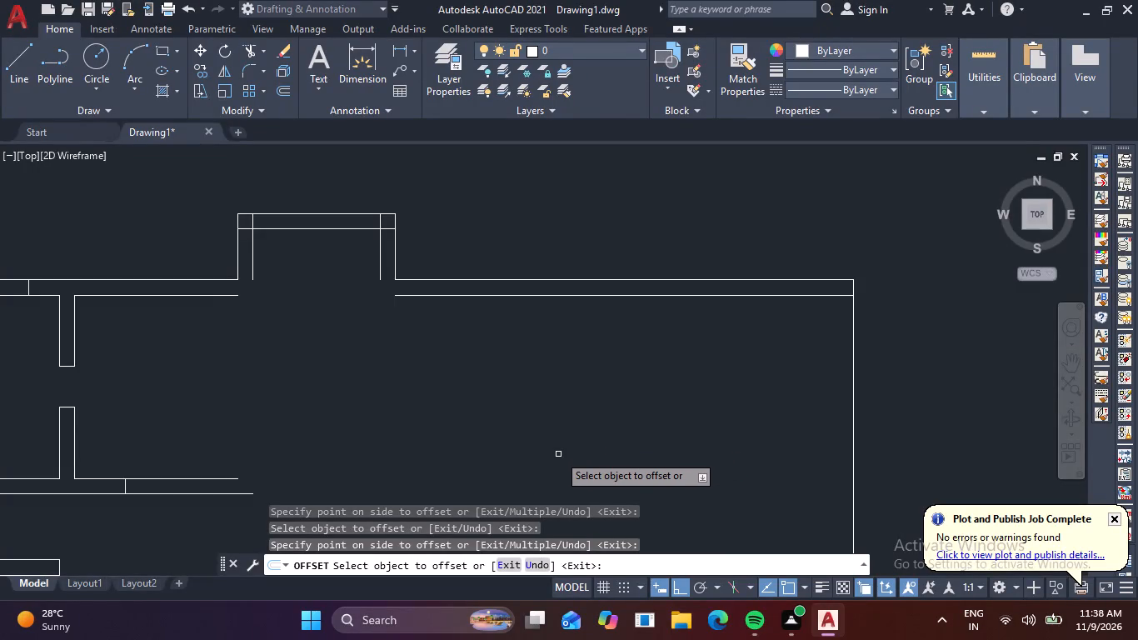
scroll(567, 419, down, 4)
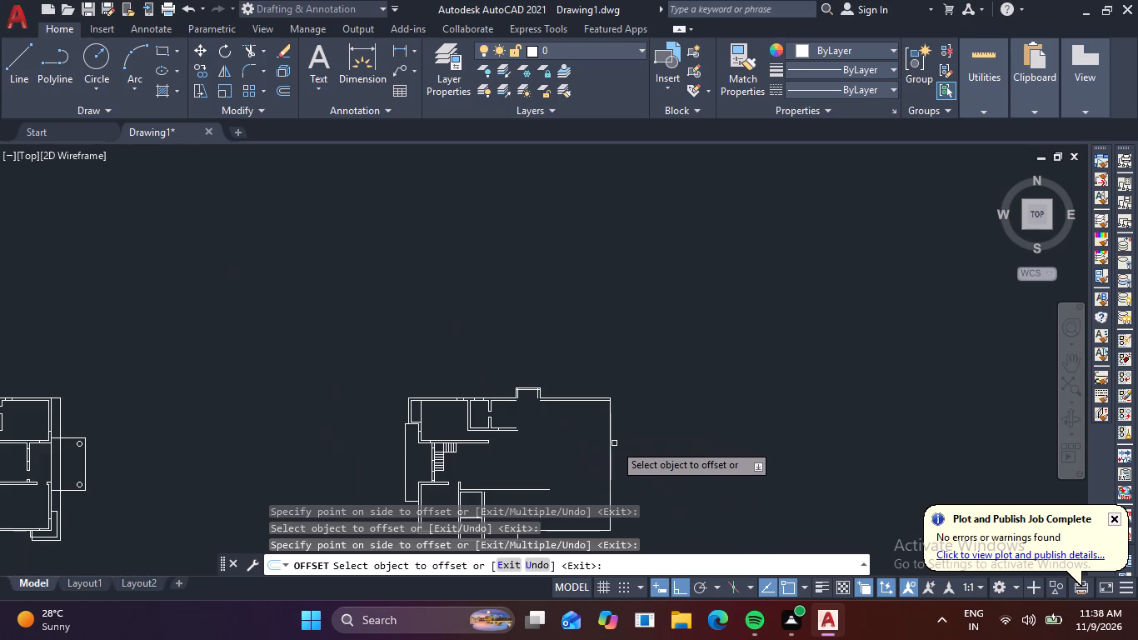
middle_drag(557, 443, 486, 441)
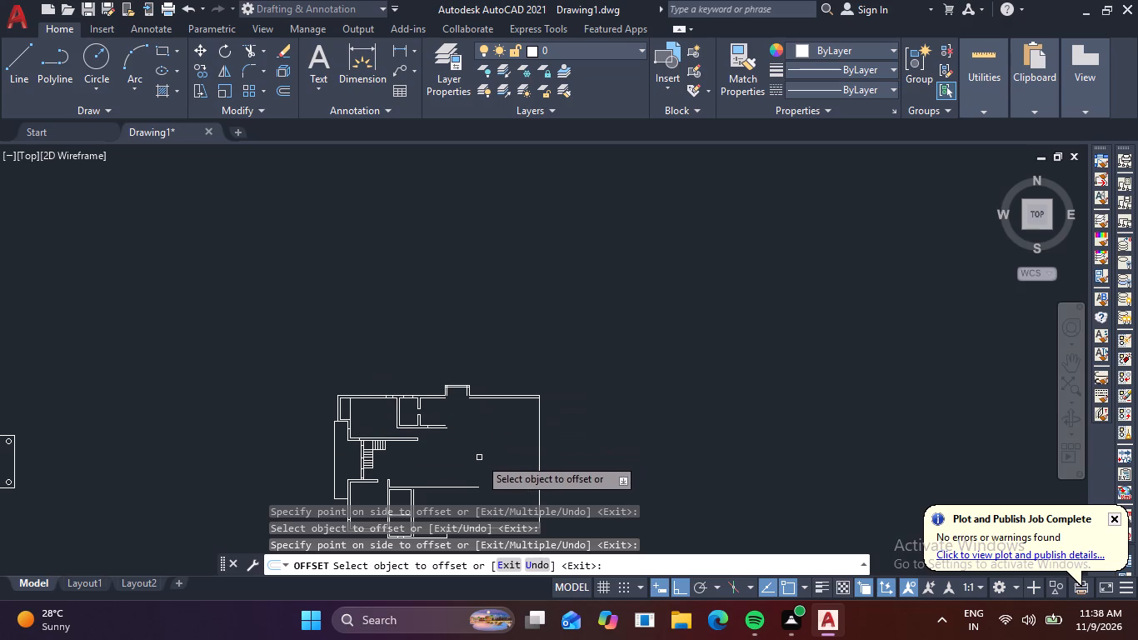
key(Escape)
Examine the original floor plan's east side and porch alongside the partial copy.
scroll(144, 432, down, 1)
middle_drag(148, 432, 459, 381)
key(Escape)
scroll(355, 422, up, 1)
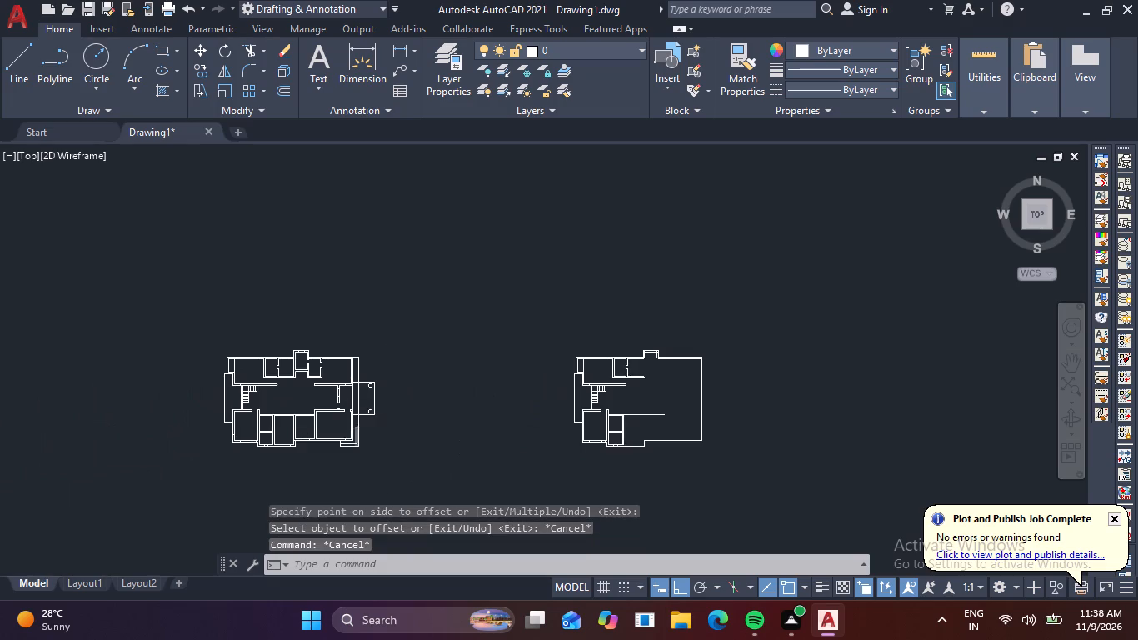
scroll(355, 422, up, 2)
key(Escape)
scroll(366, 280, up, 1)
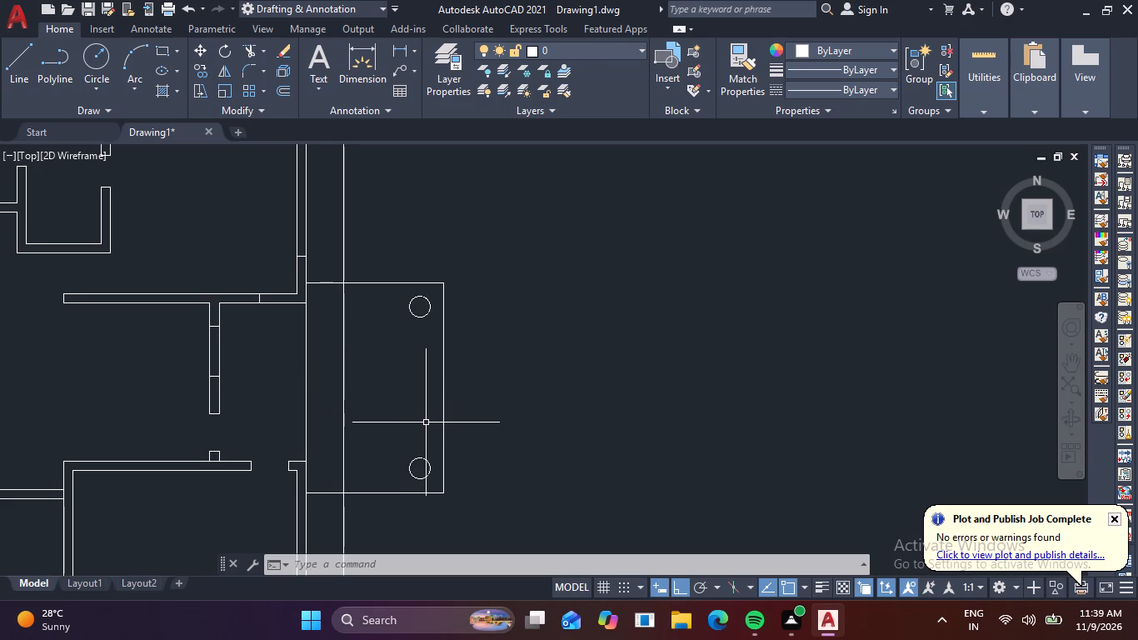
scroll(424, 407, down, 4)
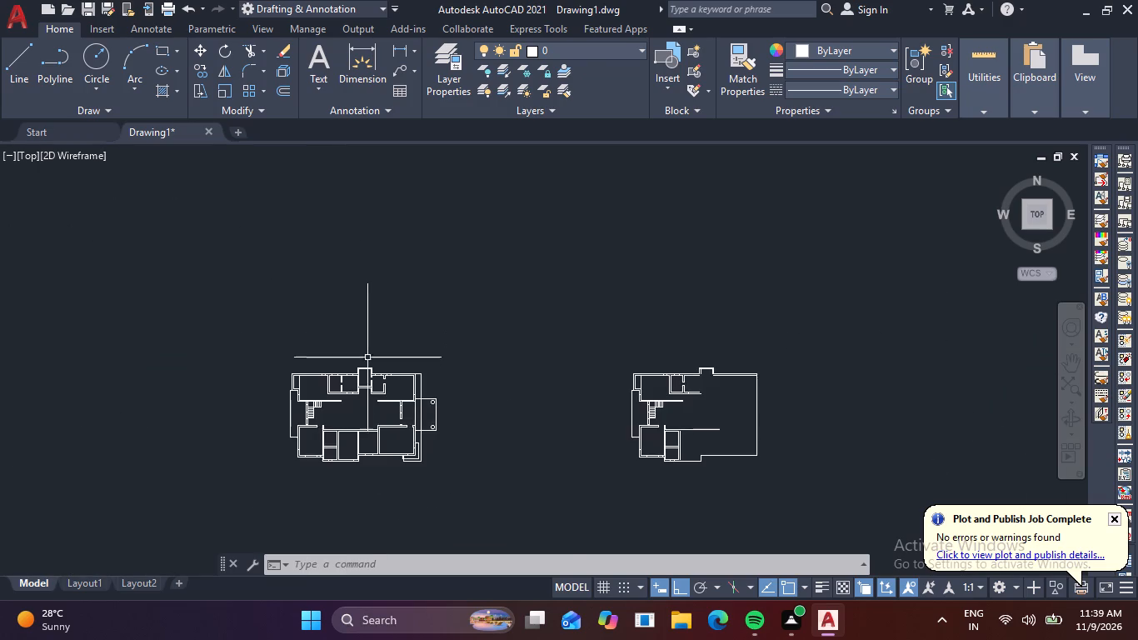
scroll(377, 354, up, 3)
middle_drag(526, 422, 459, 376)
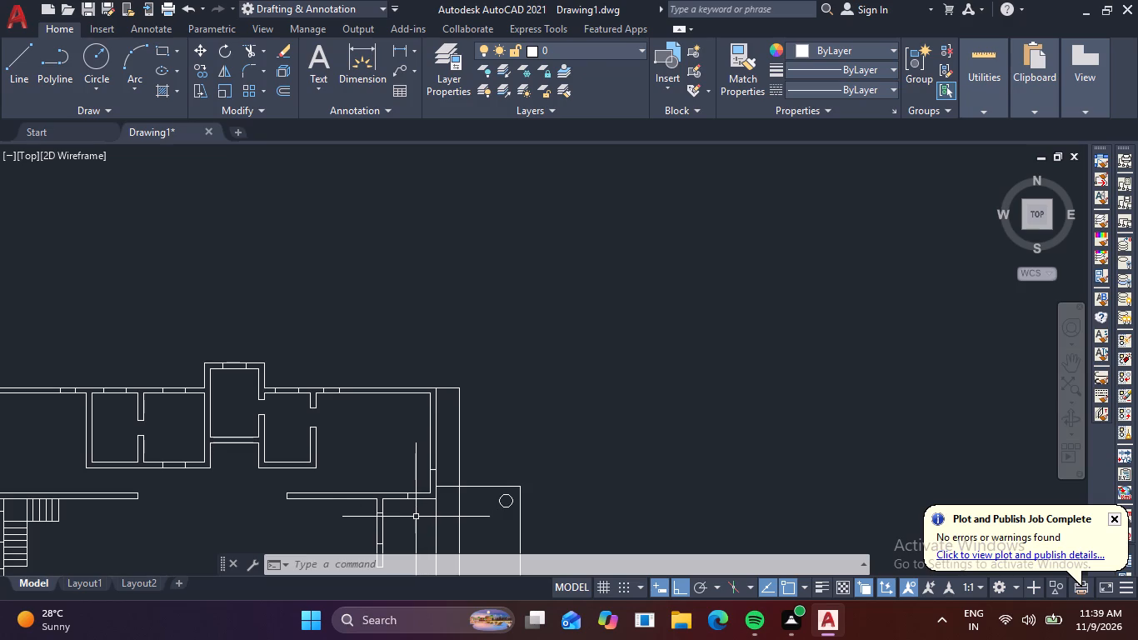
scroll(396, 432, down, 1)
middle_drag(492, 442, 487, 386)
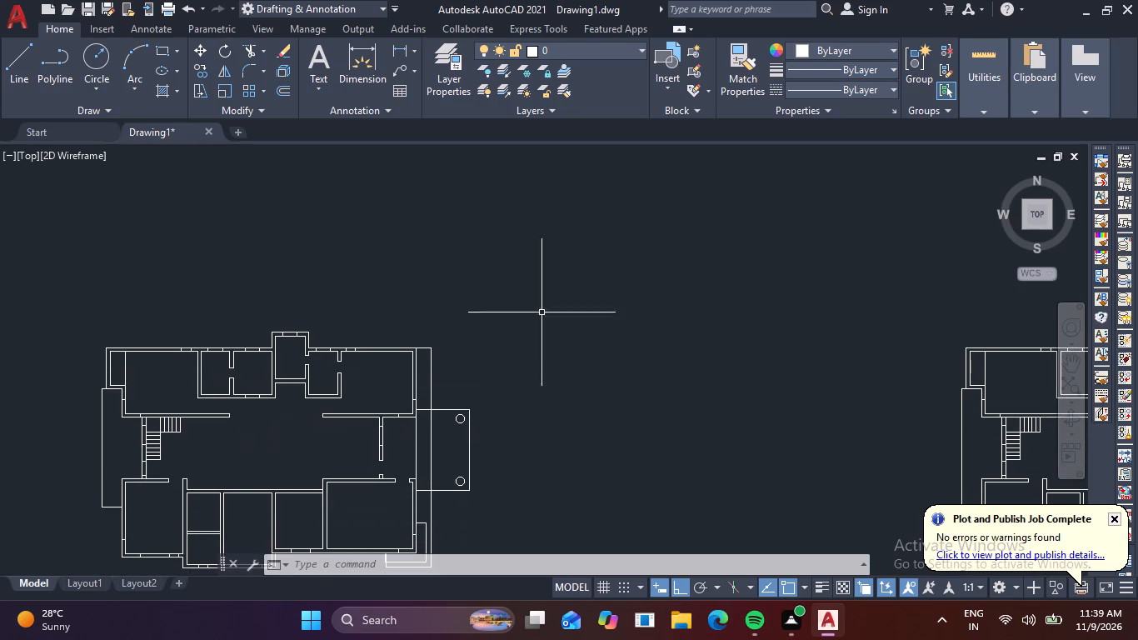
Copy the original plan's outermost east boundary lines and porch outline onto the partial copy, aligned at the main block's southeast wall corner.
middle_drag(535, 352, 568, 277)
scroll(421, 295, up, 1)
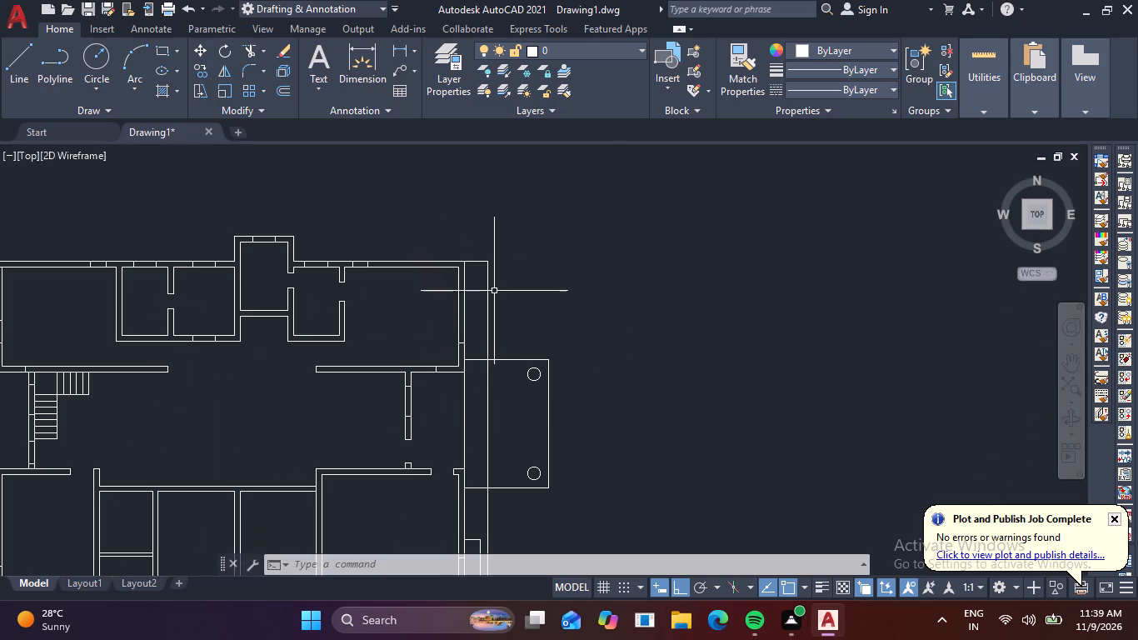
click(487, 277)
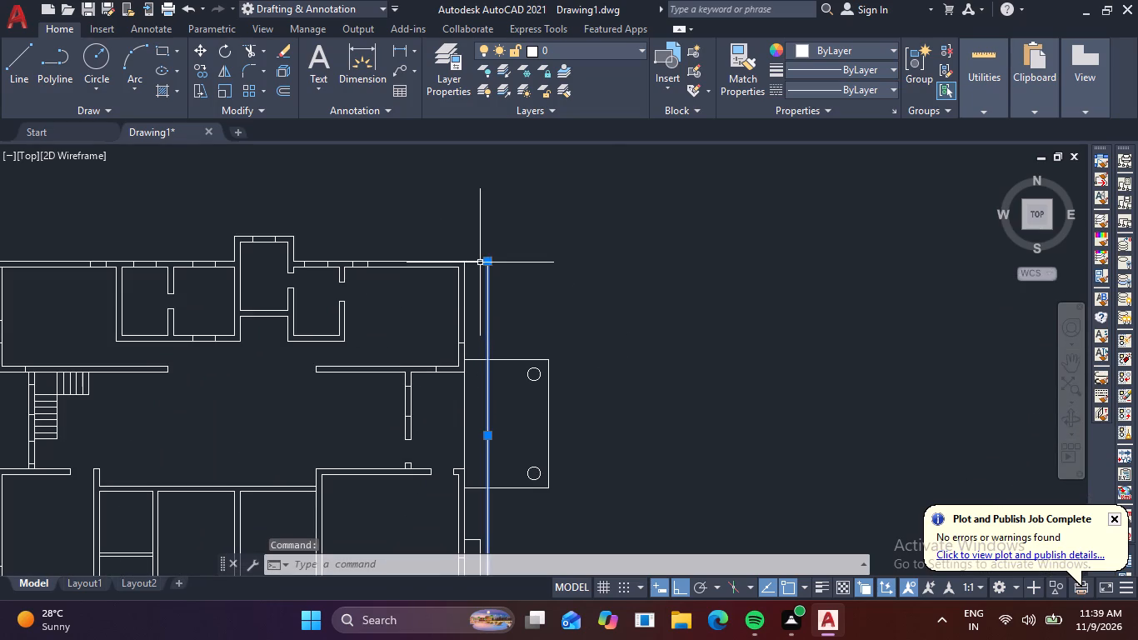
click(480, 261)
middle_drag(536, 330, 515, 247)
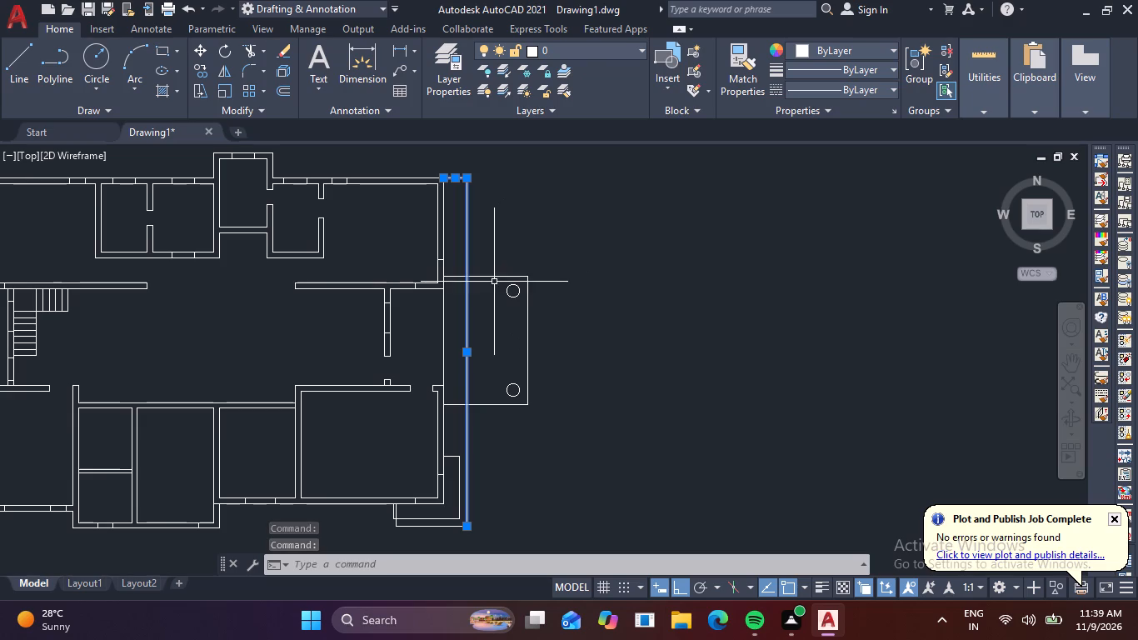
click(497, 277)
click(519, 277)
click(528, 287)
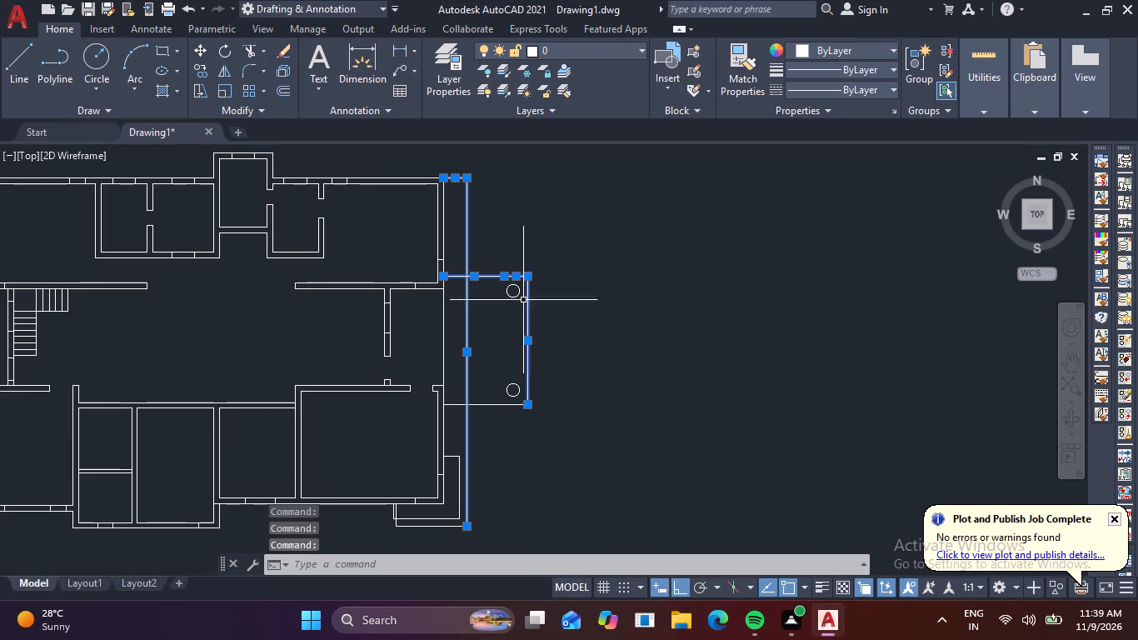
click(508, 406)
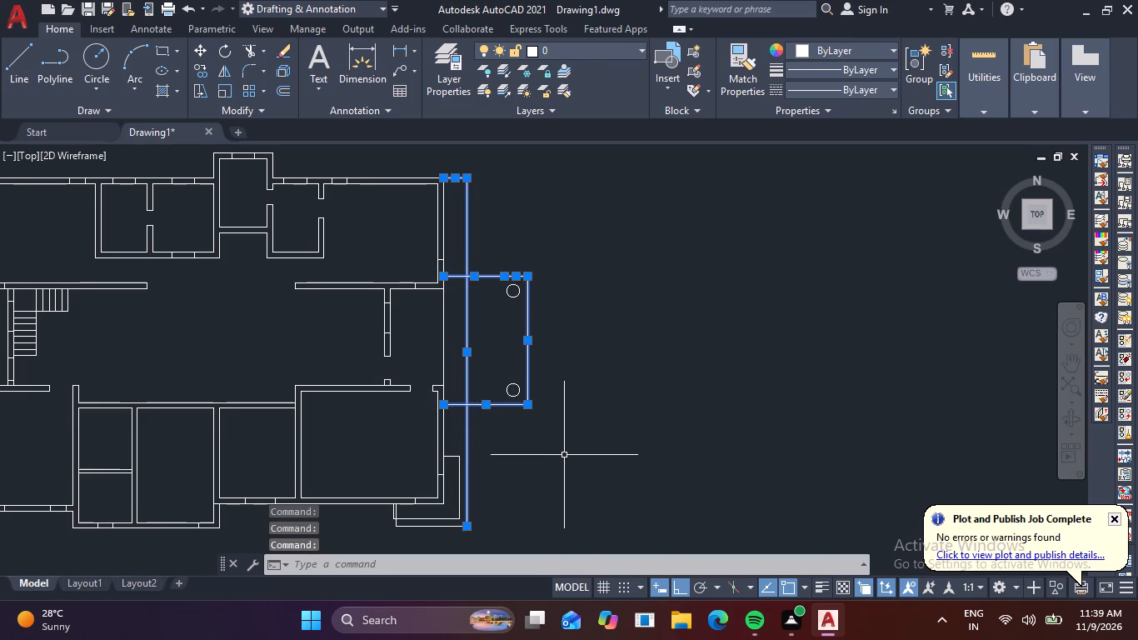
middle_drag(552, 466, 577, 381)
click(460, 442)
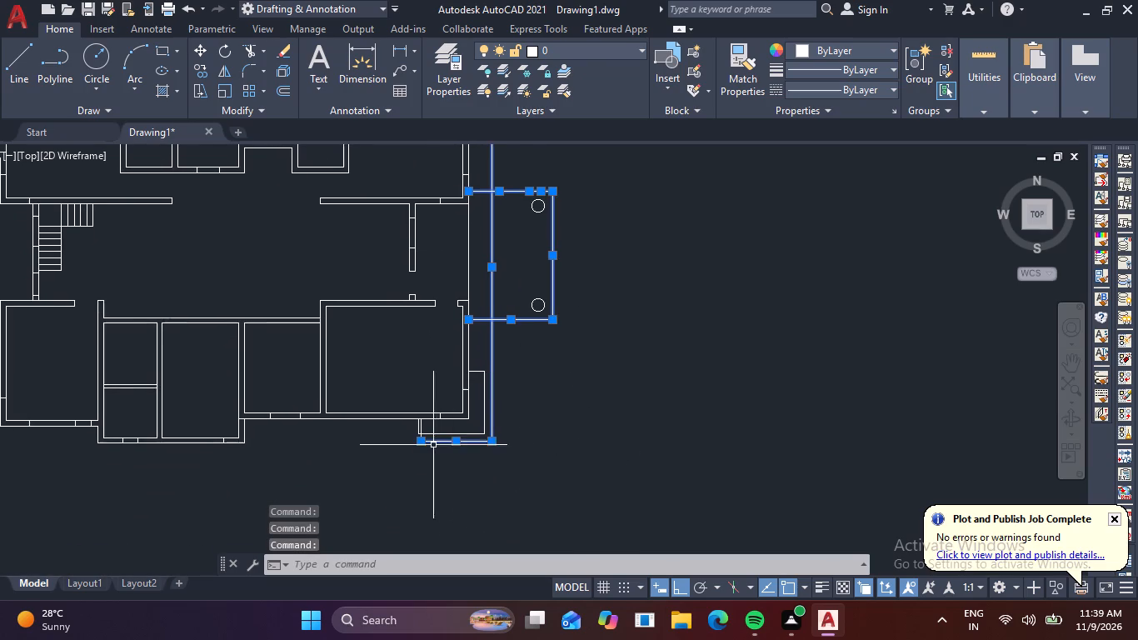
scroll(426, 439, up, 2)
click(408, 411)
scroll(536, 389, down, 2)
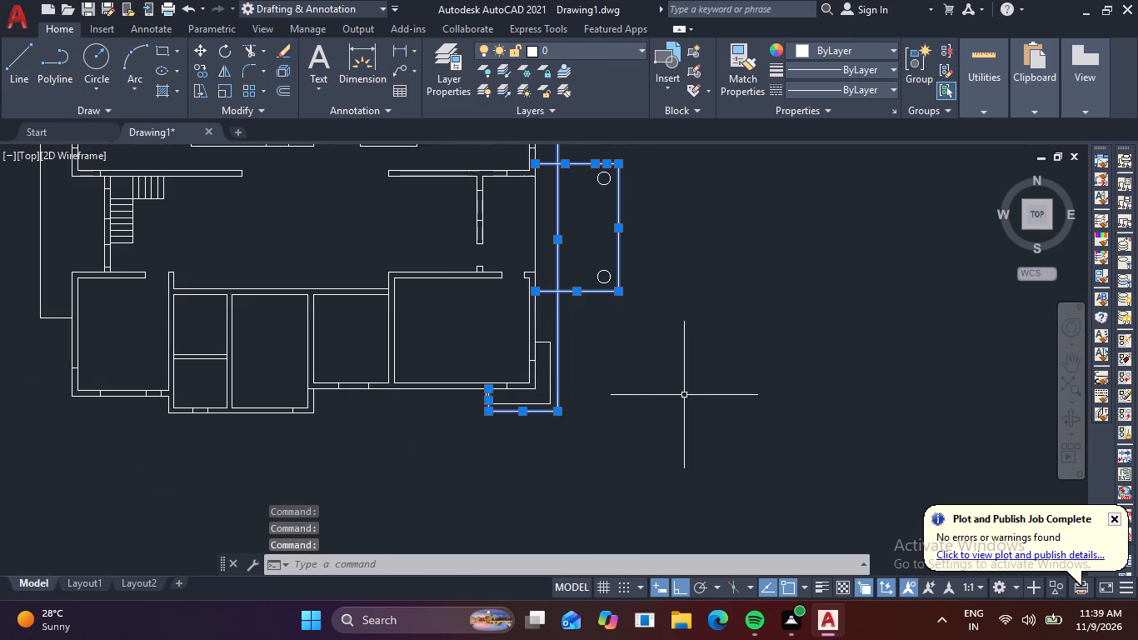
key(c)
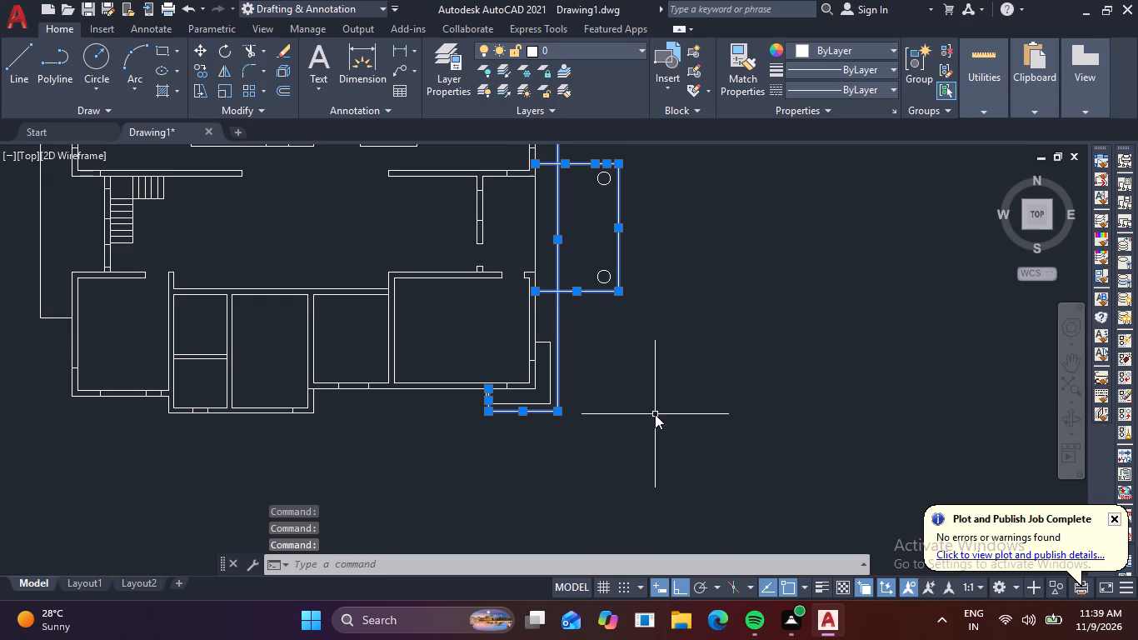
key(o)
key(space)
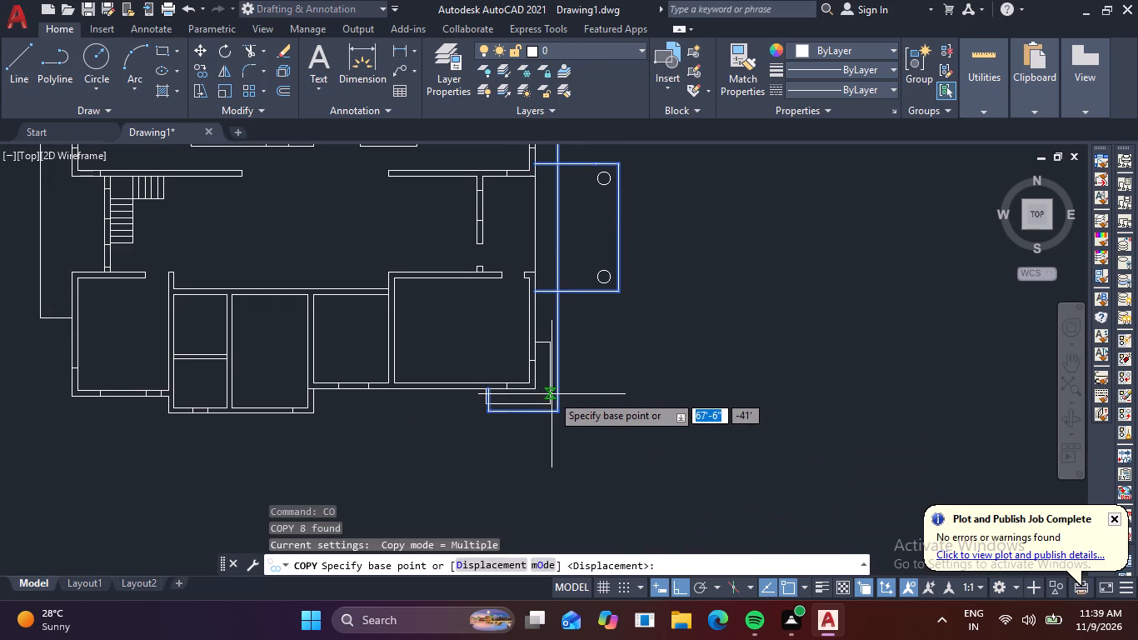
click(537, 388)
scroll(766, 372, down, 3)
middle_drag(720, 366, 438, 364)
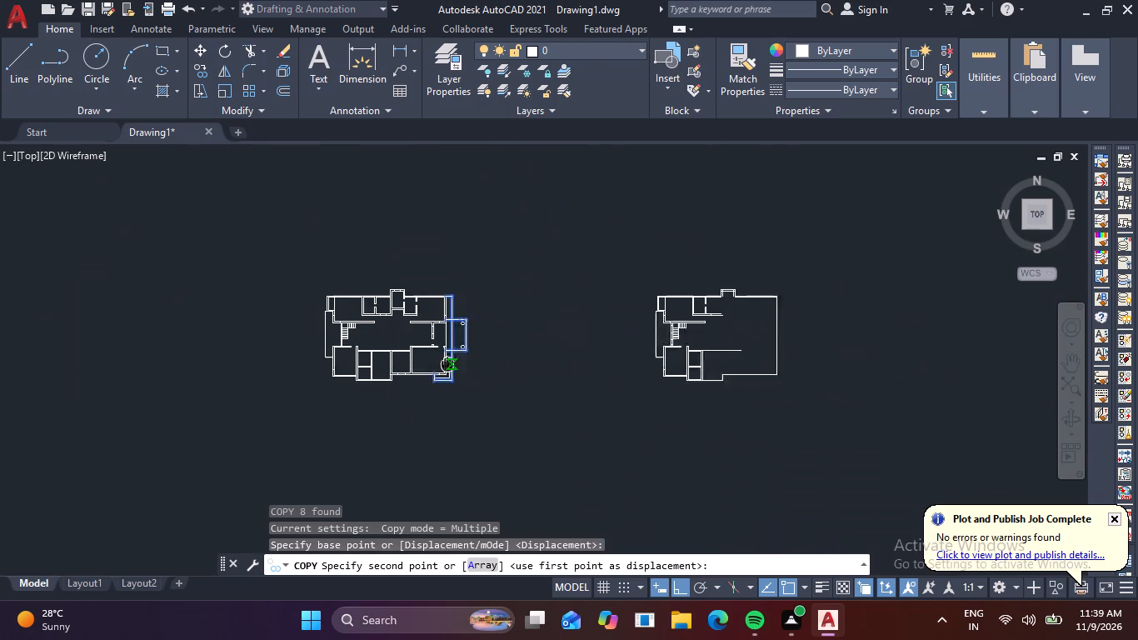
middle_drag(438, 364, 405, 364)
scroll(716, 375, up, 4)
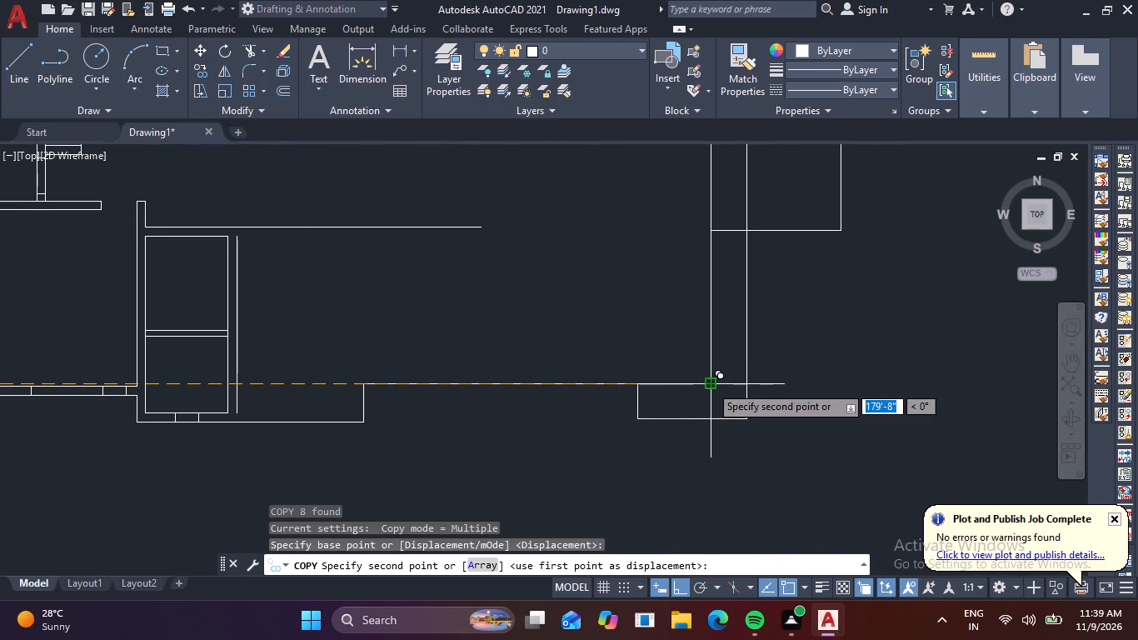
click(710, 385)
key(Escape)
Offset the short north boundary line of the copied plan's added east strip 9" inward.
scroll(814, 405, down, 2)
middle_drag(801, 427, 644, 469)
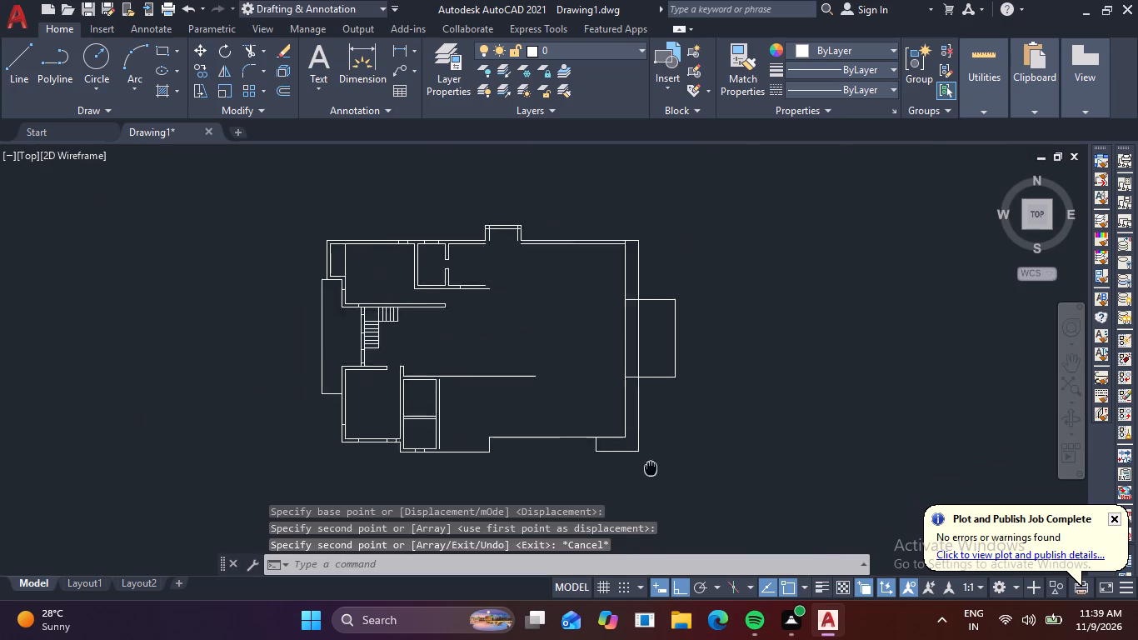
middle_drag(644, 469, 622, 478)
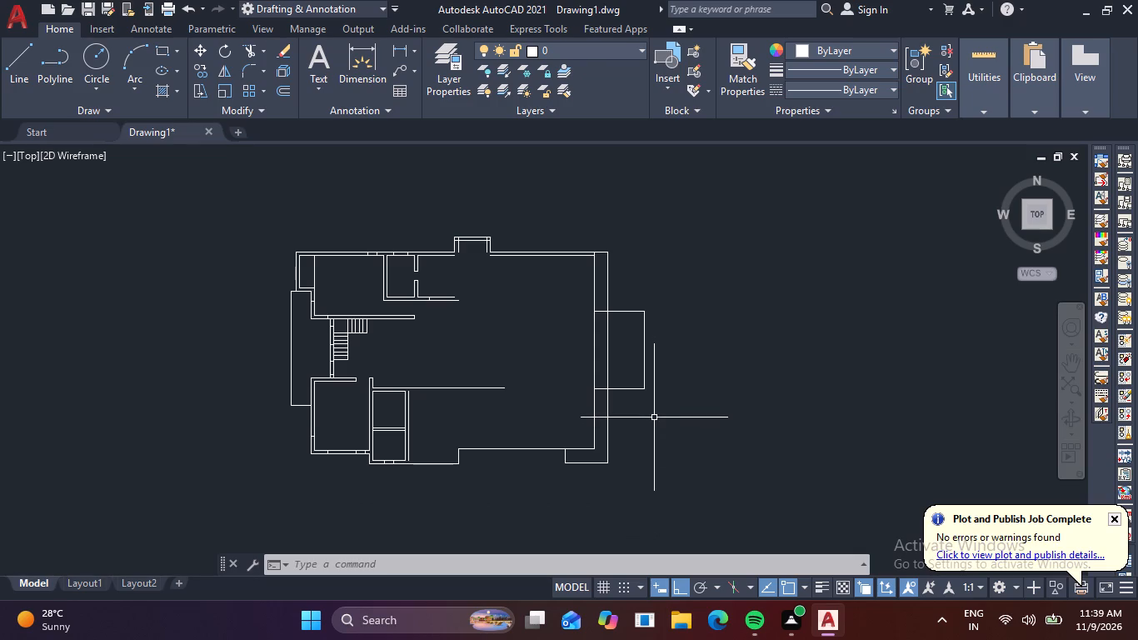
scroll(587, 253, up, 4)
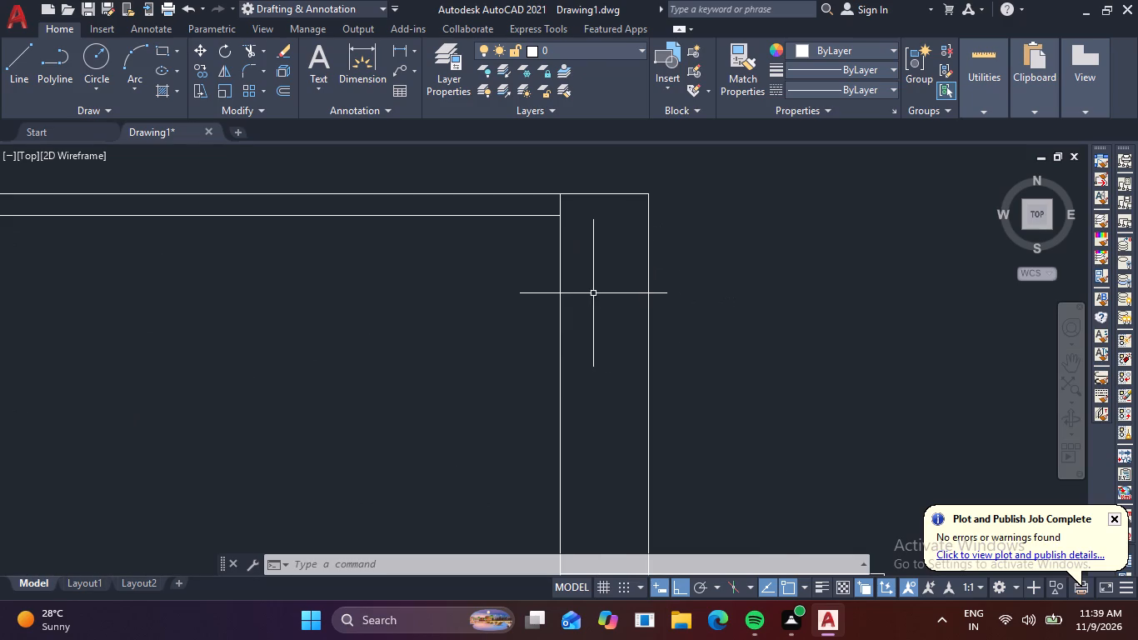
scroll(588, 287, down, 1)
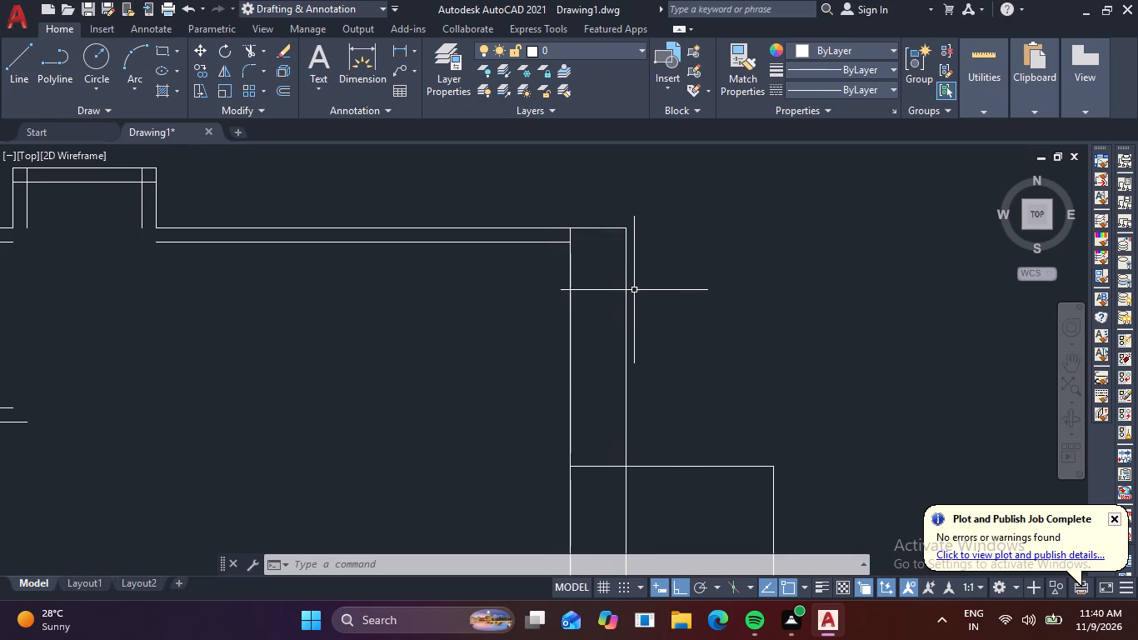
key(o)
key(space)
key(space)
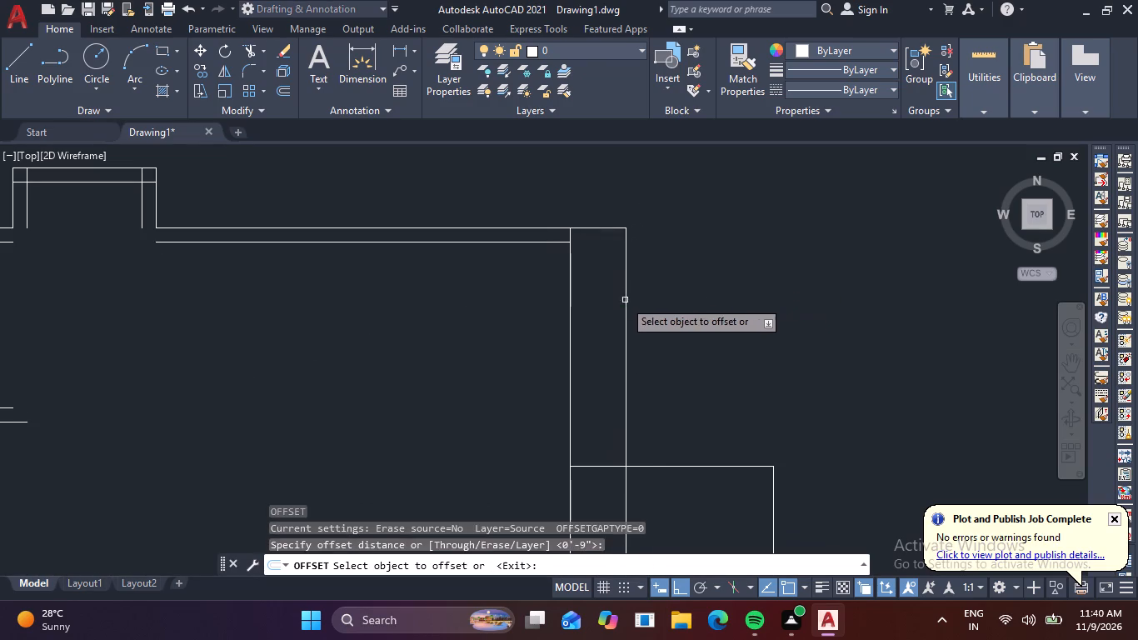
click(605, 227)
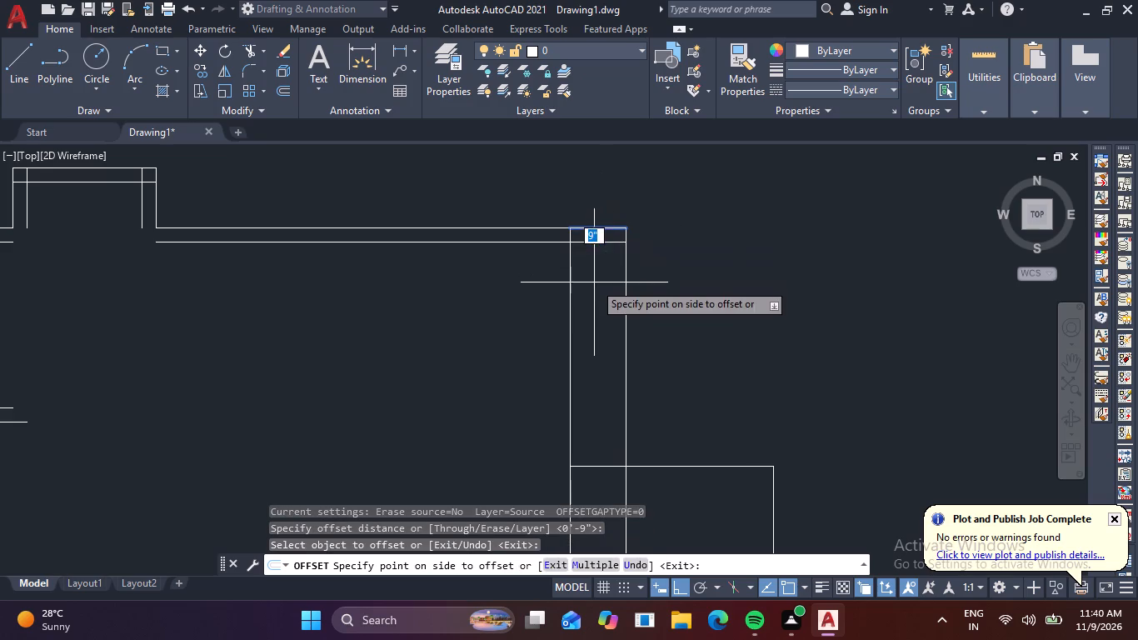
click(594, 287)
click(627, 265)
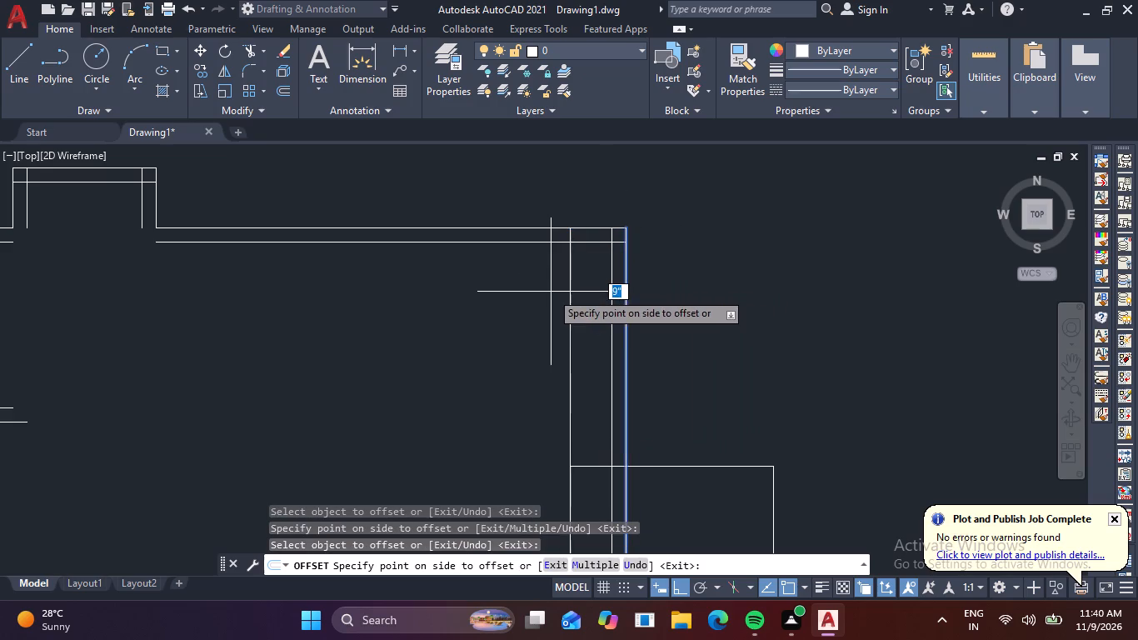
scroll(756, 297, down, 3)
key(Escape)
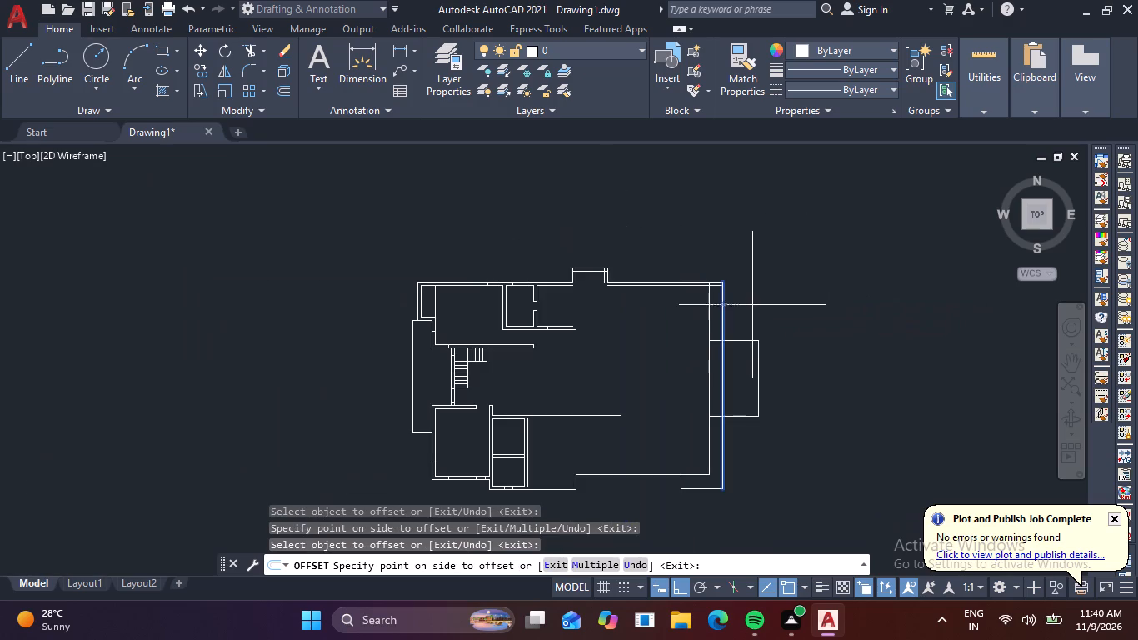
Offset the copied plan's two south outer wall lines and the short jog line between them 9" inward.
middle_drag(659, 427, 692, 303)
scroll(564, 387, up, 3)
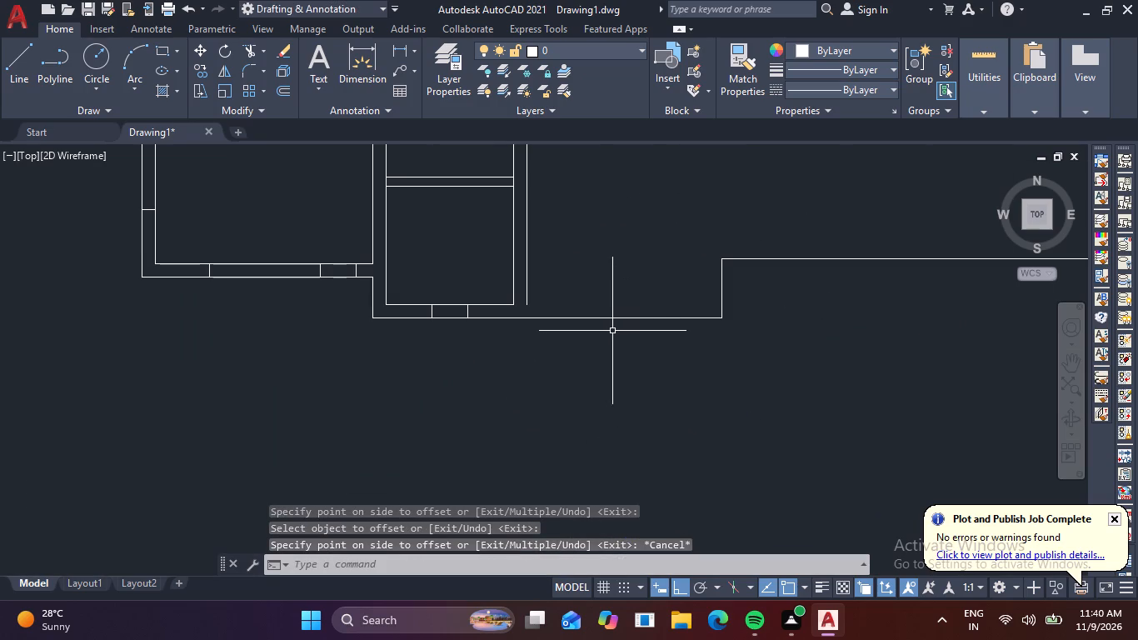
key(space)
key(space)
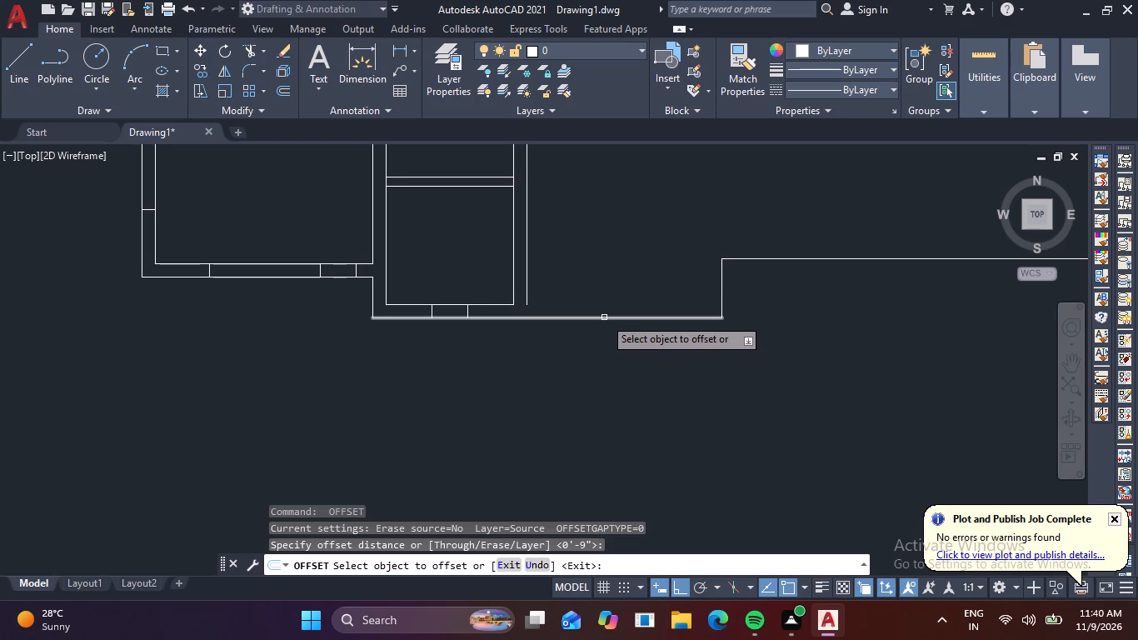
click(604, 317)
click(606, 293)
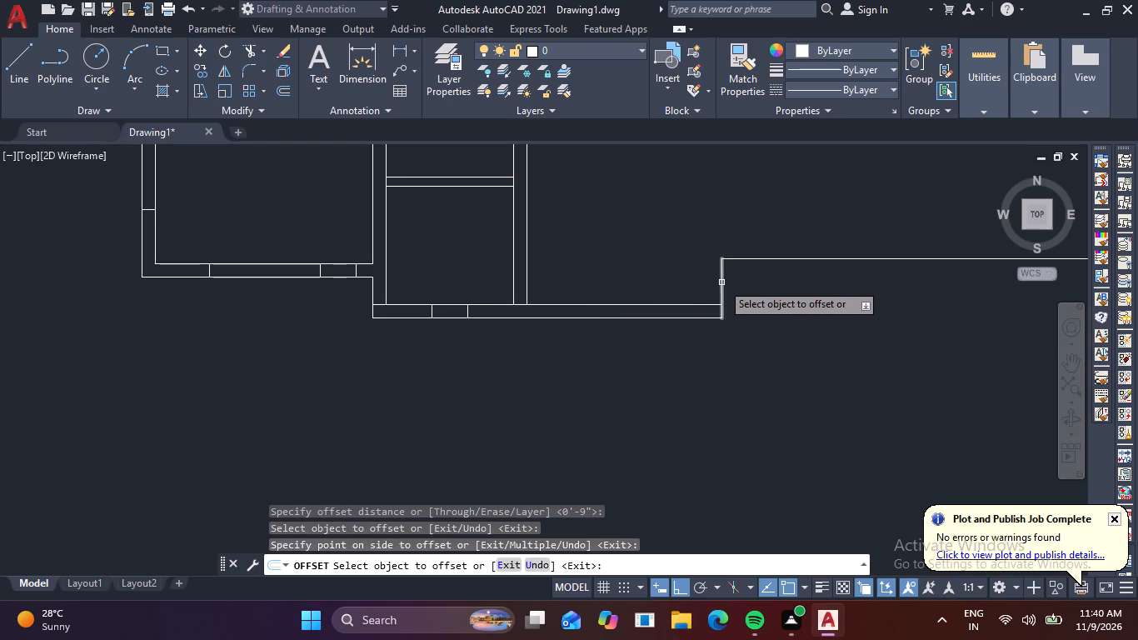
drag(721, 282, 713, 286)
click(626, 308)
middle_drag(756, 308, 176, 451)
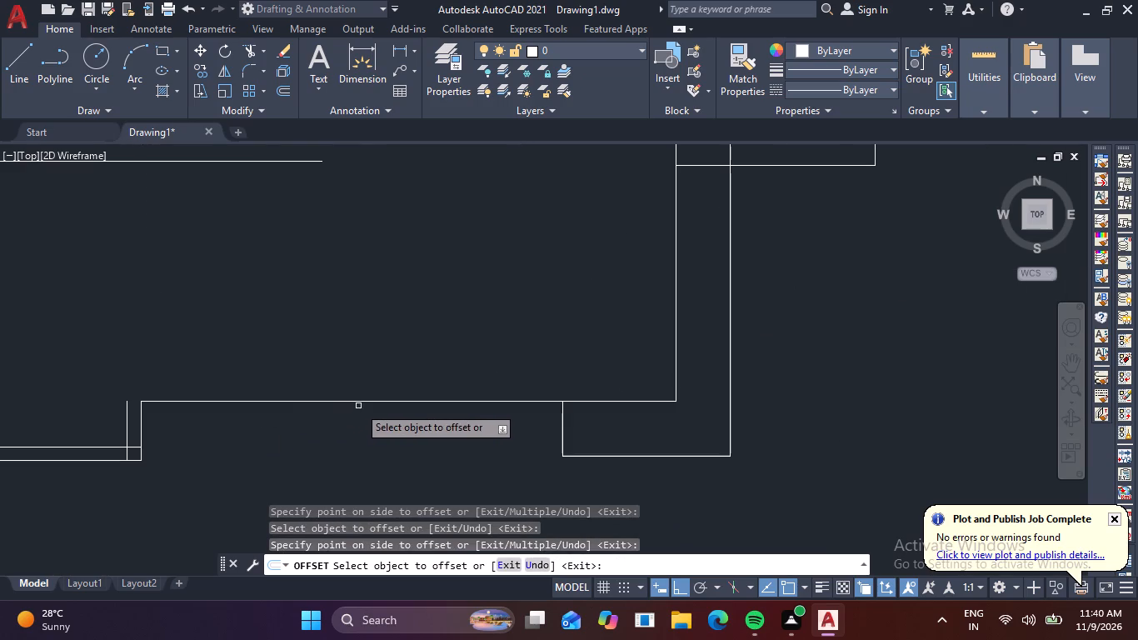
click(370, 397)
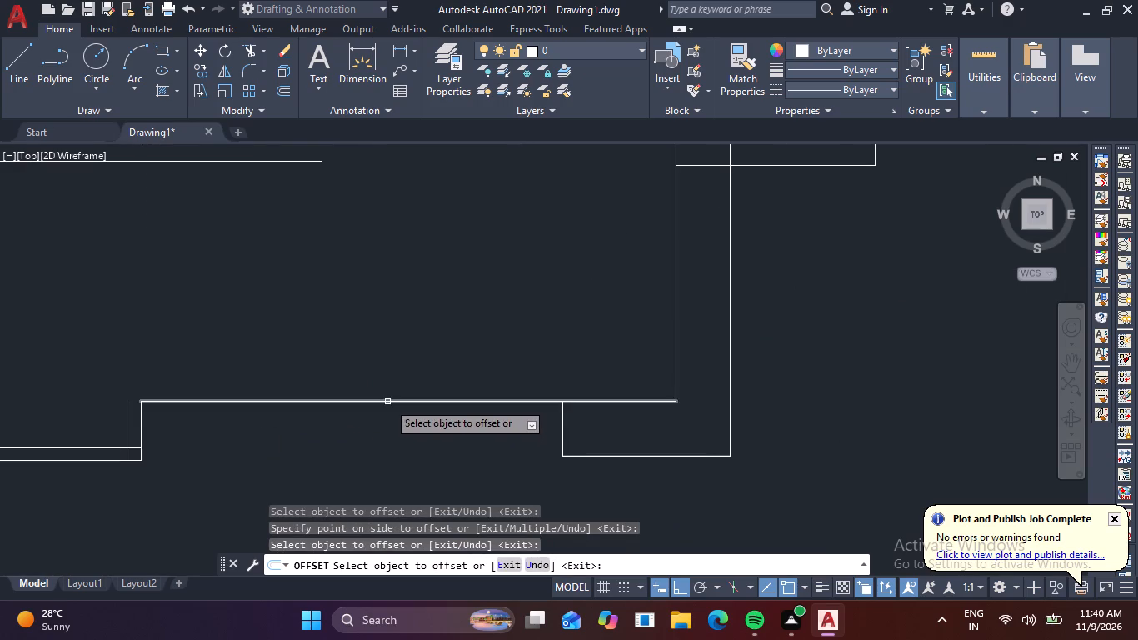
click(387, 402)
click(376, 366)
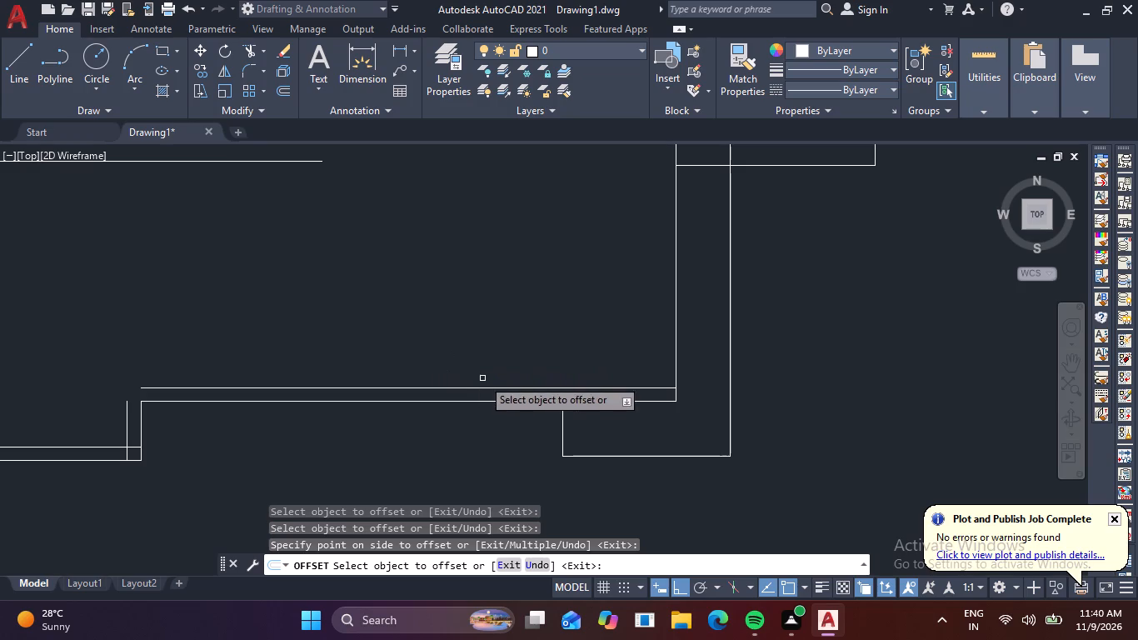
scroll(569, 406, down, 2)
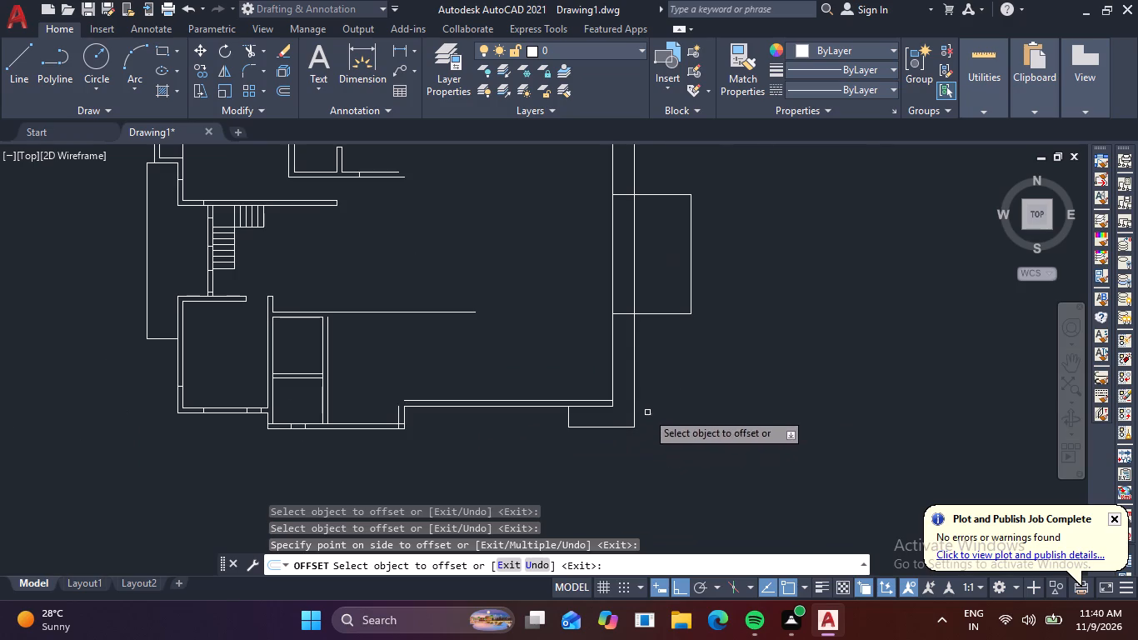
scroll(635, 398, down, 1)
scroll(626, 365, up, 1)
scroll(626, 365, down, 1)
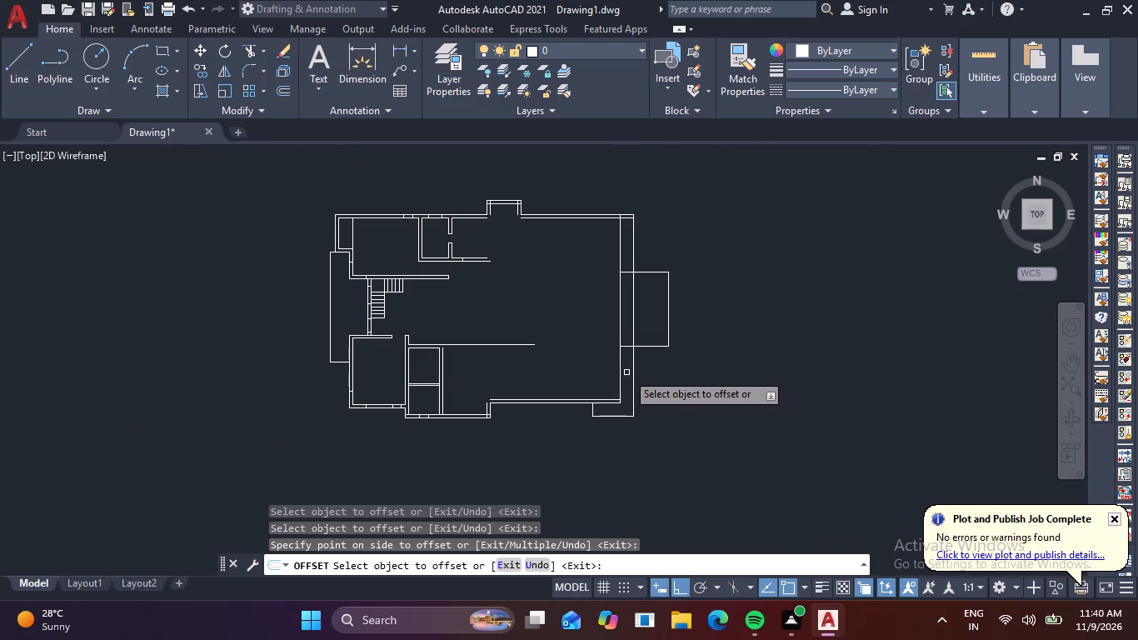
key(Escape)
key(Escape)
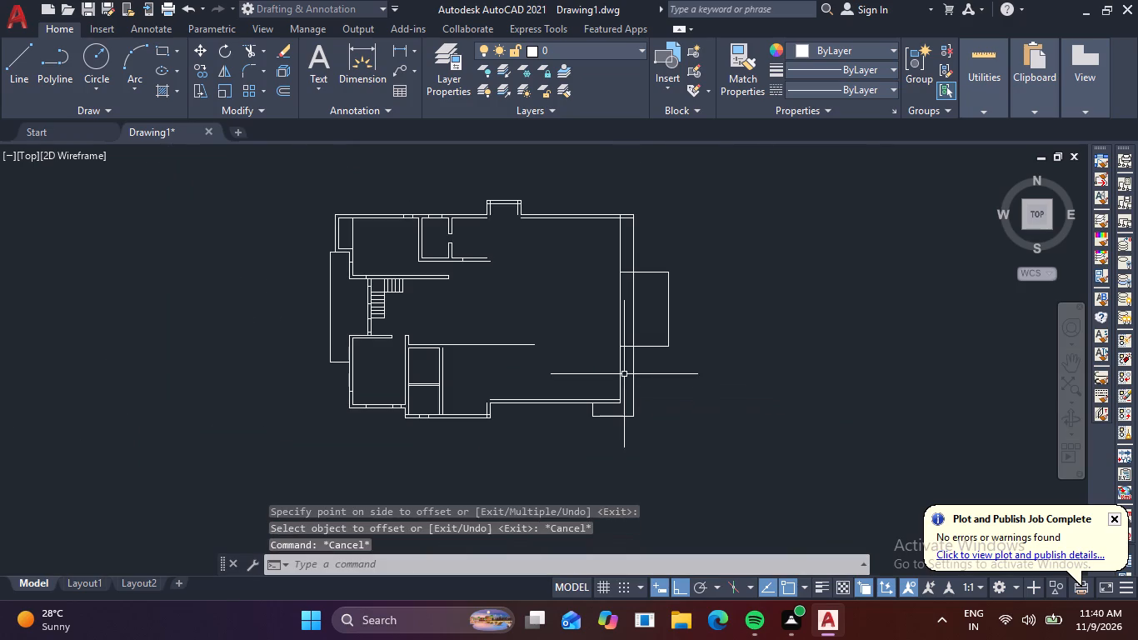
Trim away the two north-south lines running through the porch outline in the copied plan.
key(t)
key(r)
key(space)
scroll(640, 368, up, 1)
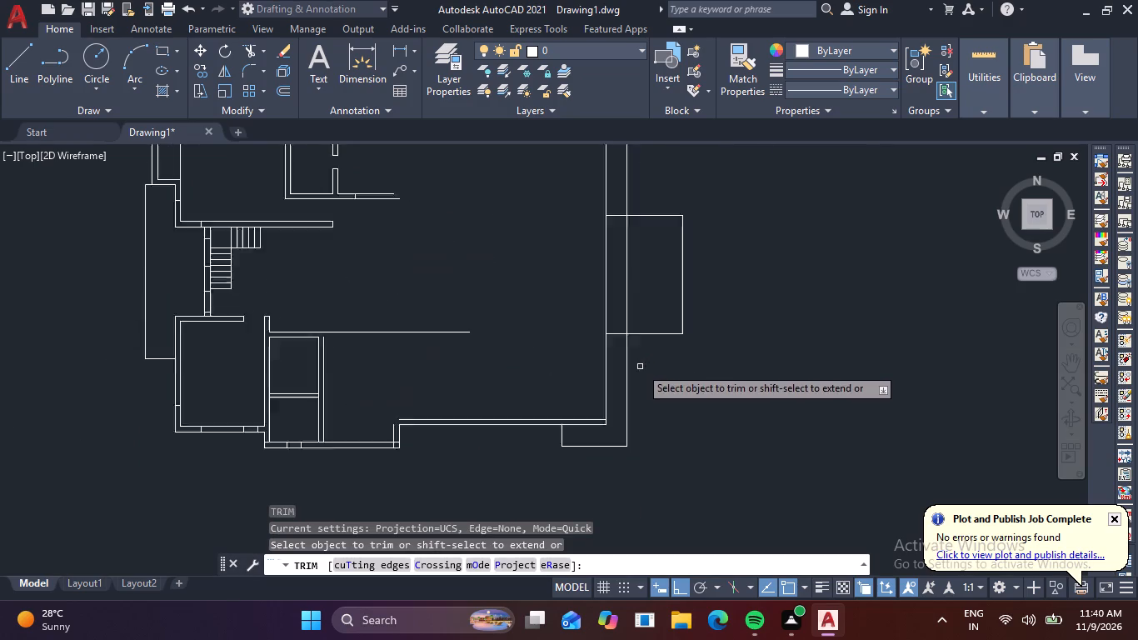
scroll(640, 366, up, 1)
click(631, 264)
middle_drag(622, 280, 608, 391)
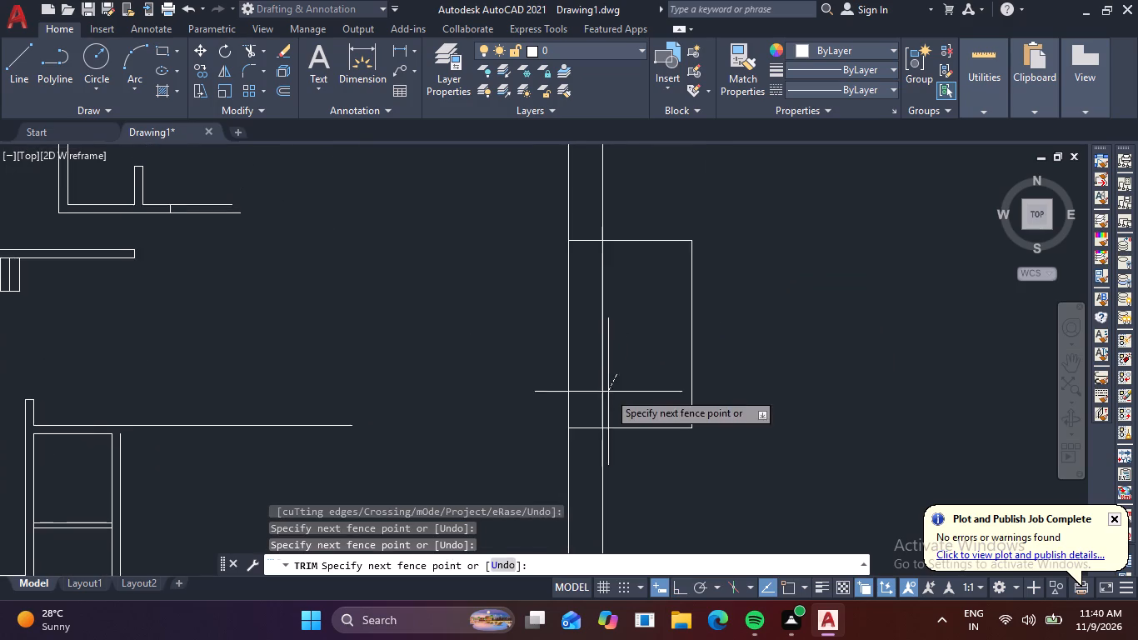
scroll(601, 380, down, 3)
click(562, 372)
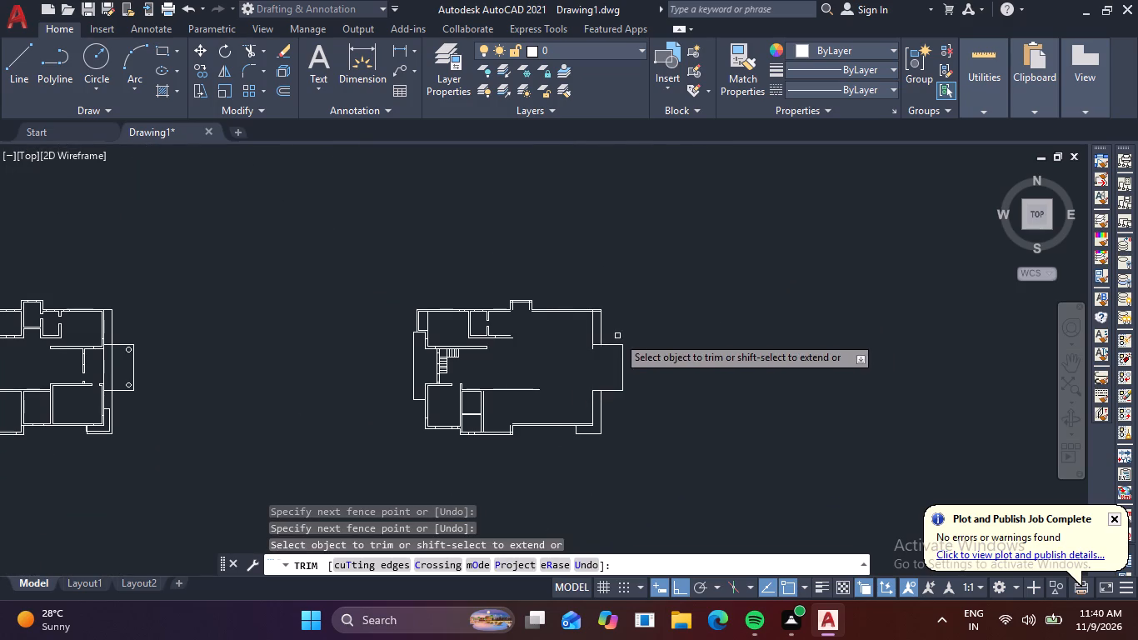
Trim the inner east wall line north of the porch, its stub in the north wall, and the porch line's excess west end.
scroll(612, 336, up, 2)
click(567, 357)
click(562, 352)
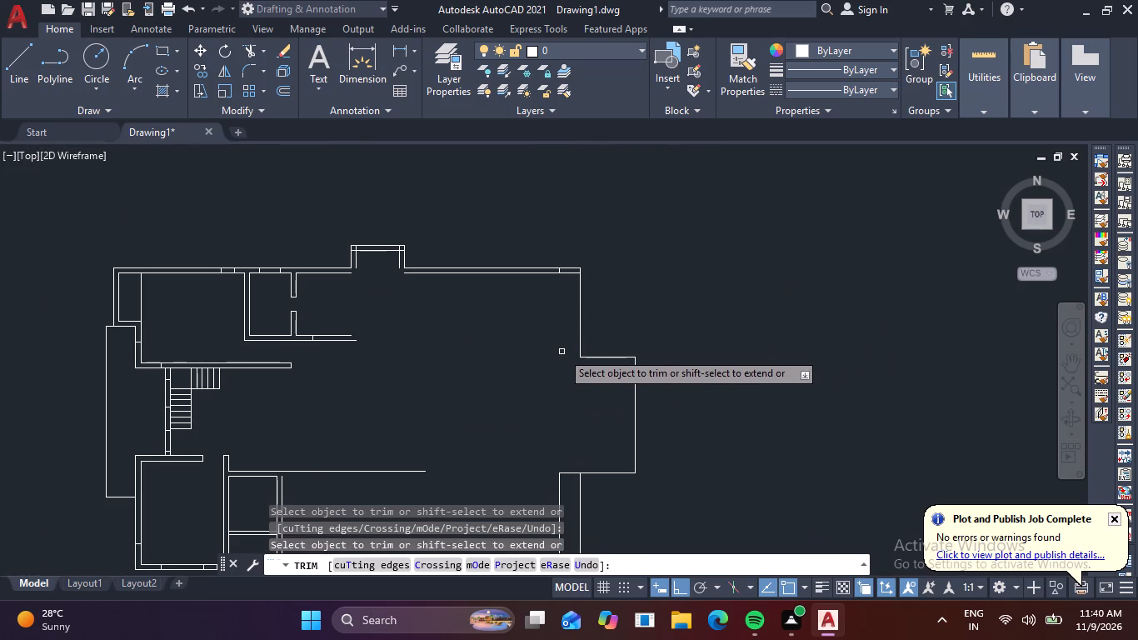
scroll(558, 257, up, 3)
click(553, 312)
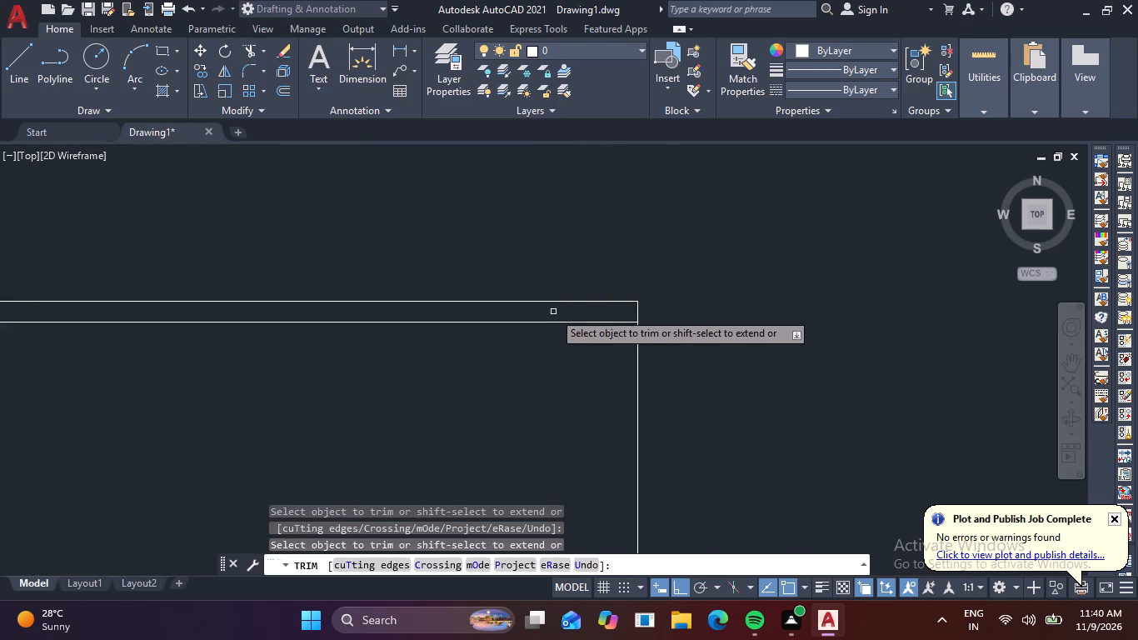
Trim the excess west end of the porch's south line and the inner east wall line south of the porch.
scroll(547, 342, down, 5)
middle_drag(565, 450, 556, 416)
scroll(550, 417, up, 4)
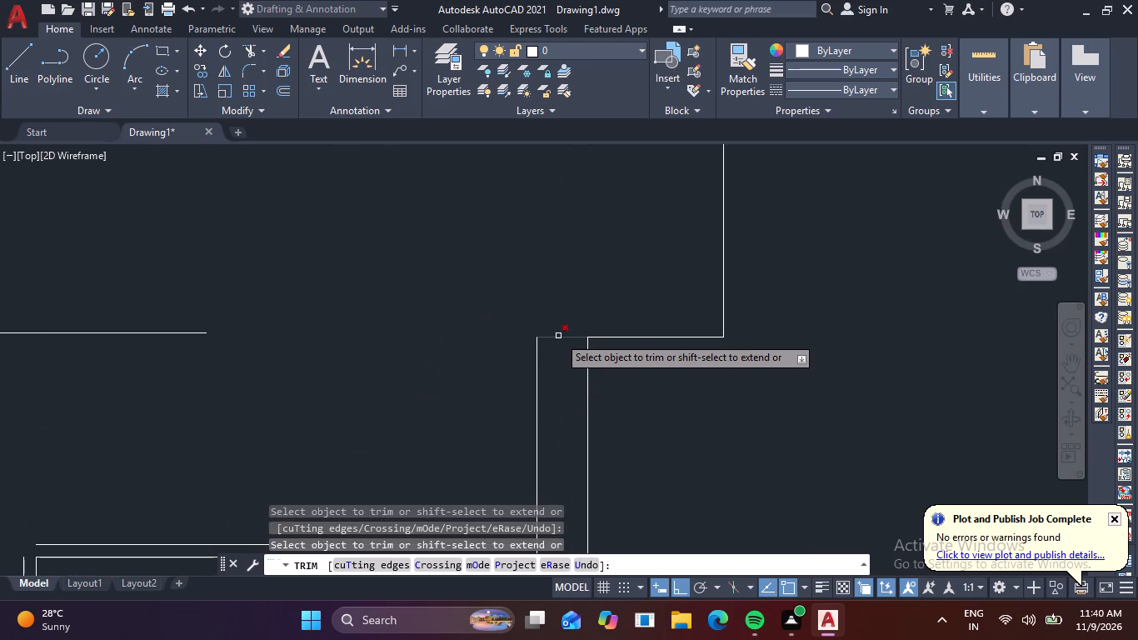
click(558, 336)
scroll(552, 355, down, 3)
click(545, 372)
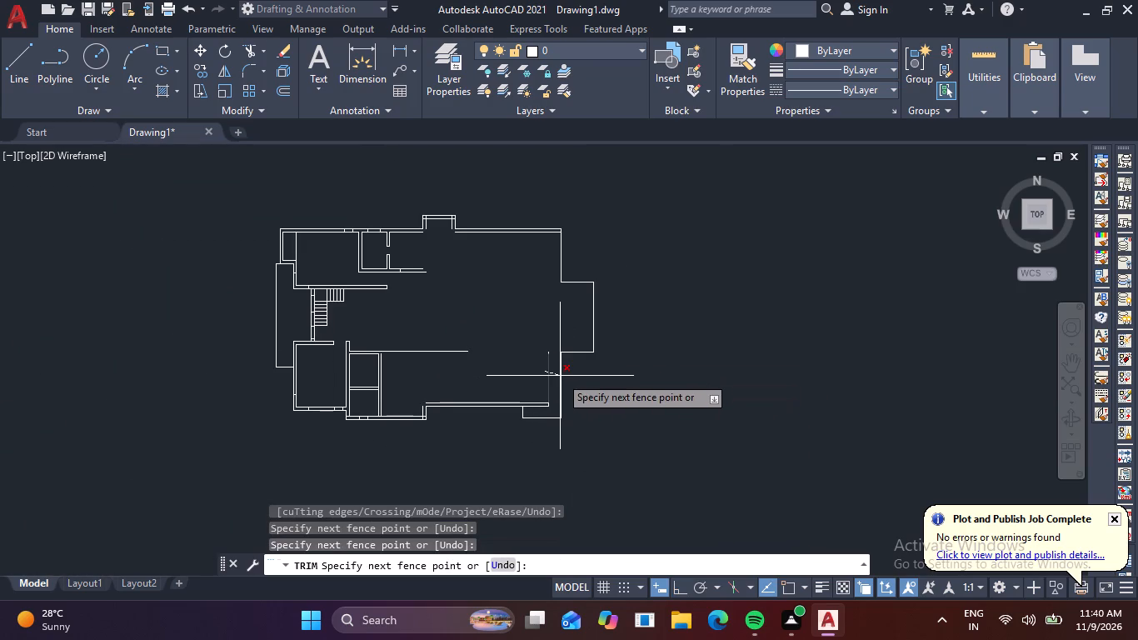
click(560, 376)
Extend the southeast bump-out's west line to the inner south wall line and trim the wall lines east of it.
scroll(540, 417, up, 3)
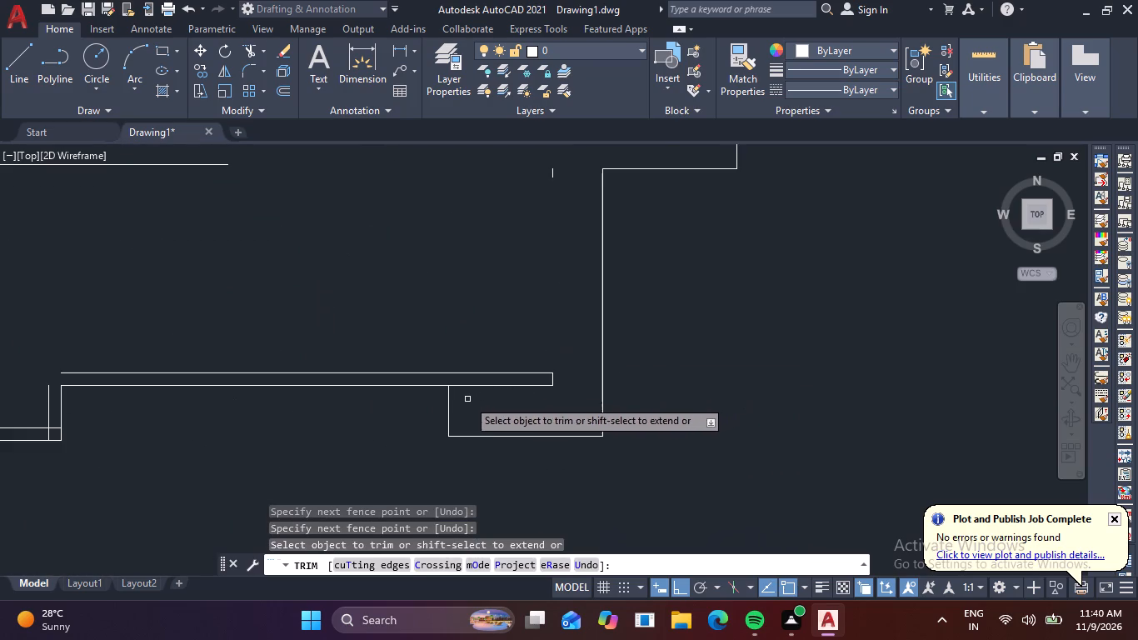
shift+click(447, 405)
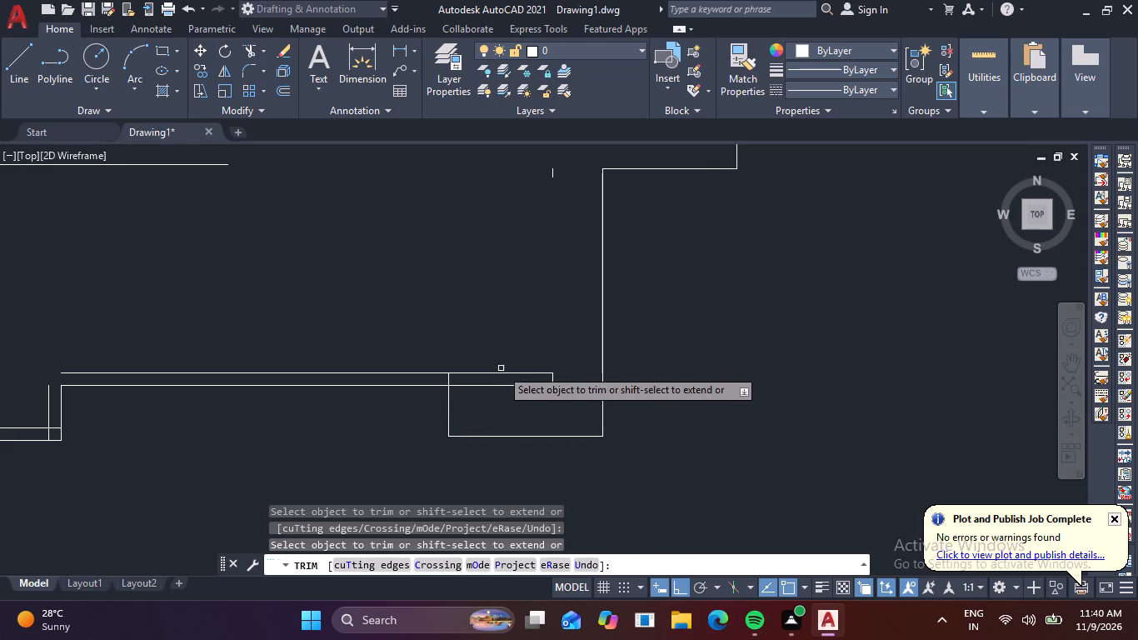
click(500, 362)
click(496, 404)
click(552, 383)
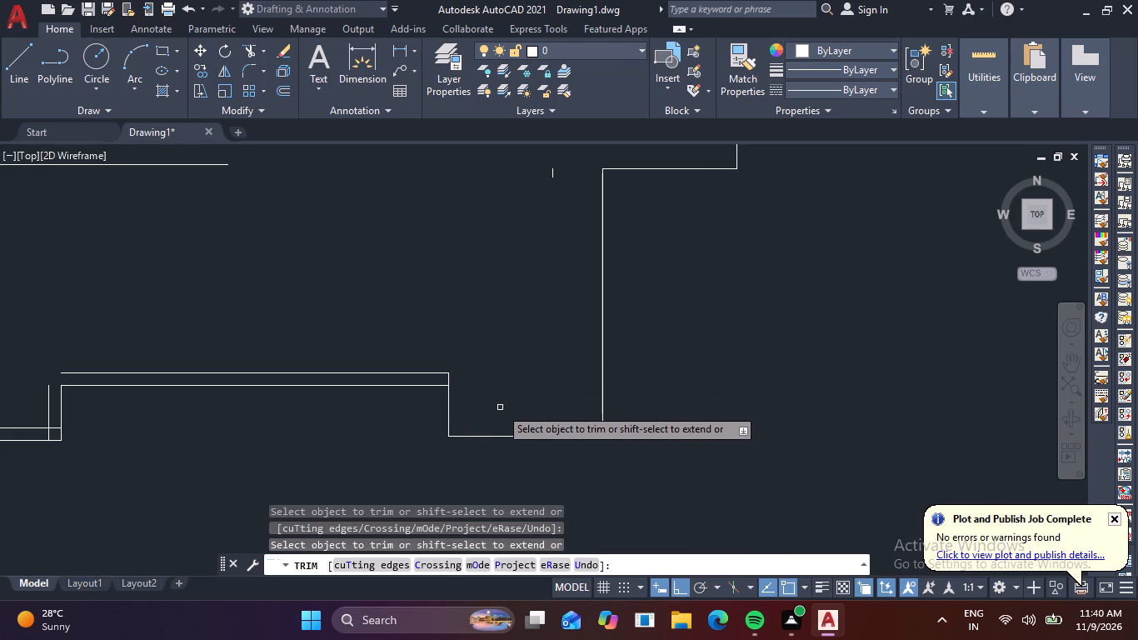
key(Escape)
key(Escape)
key(Escape)
Offset the southeast bump-out's west and south lines and the east wall line south of the porch 6" inward.
key(o)
key(space)
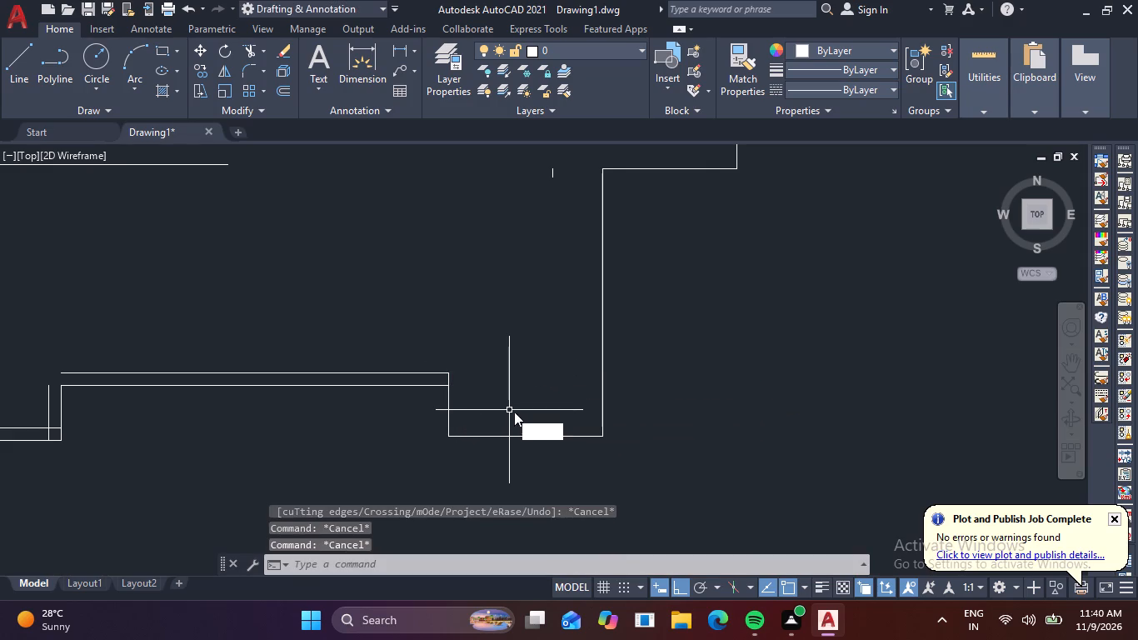
text(6)
key(space)
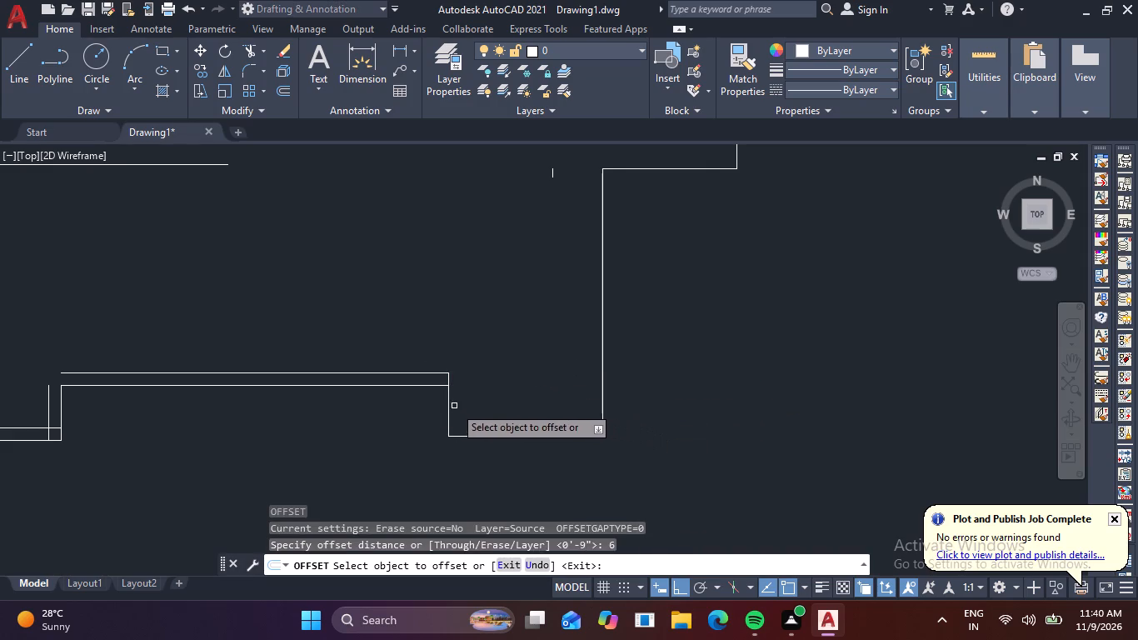
click(450, 406)
click(487, 405)
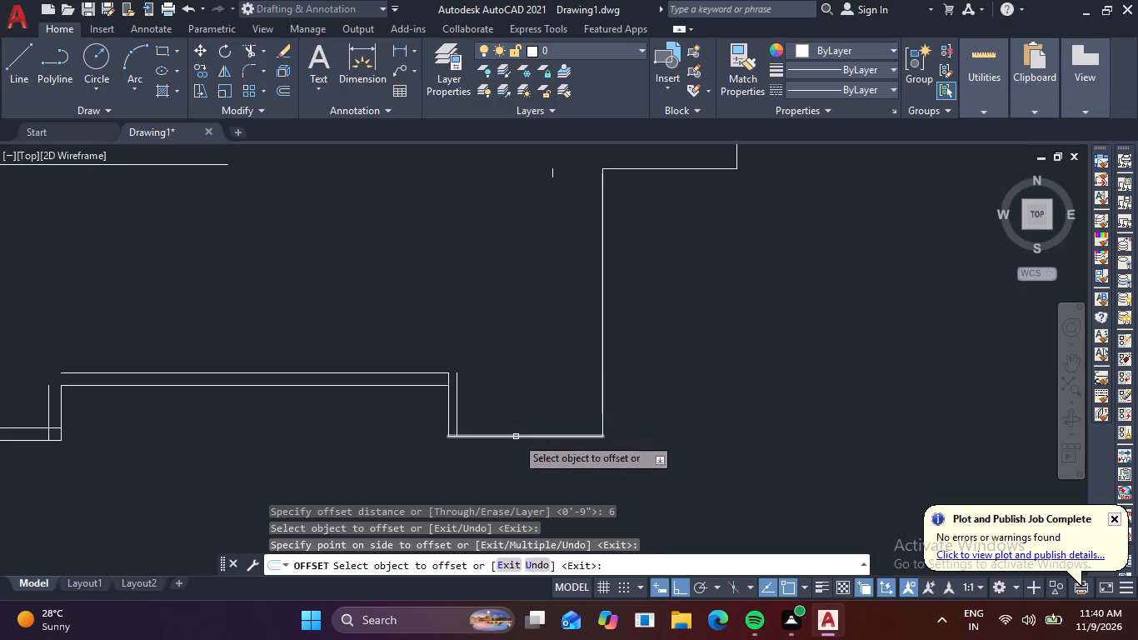
click(516, 437)
click(516, 416)
click(602, 394)
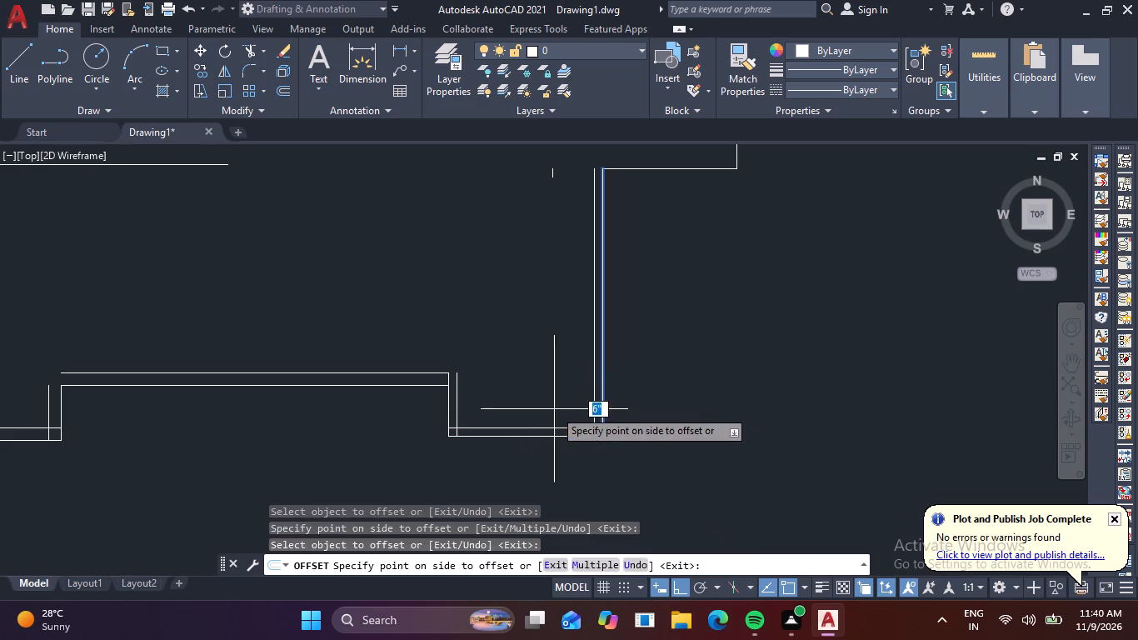
click(554, 409)
Offset the porch's south, east and two-part north lines and the east wall line north of the porch 6" inward.
middle_drag(682, 347, 607, 567)
click(618, 387)
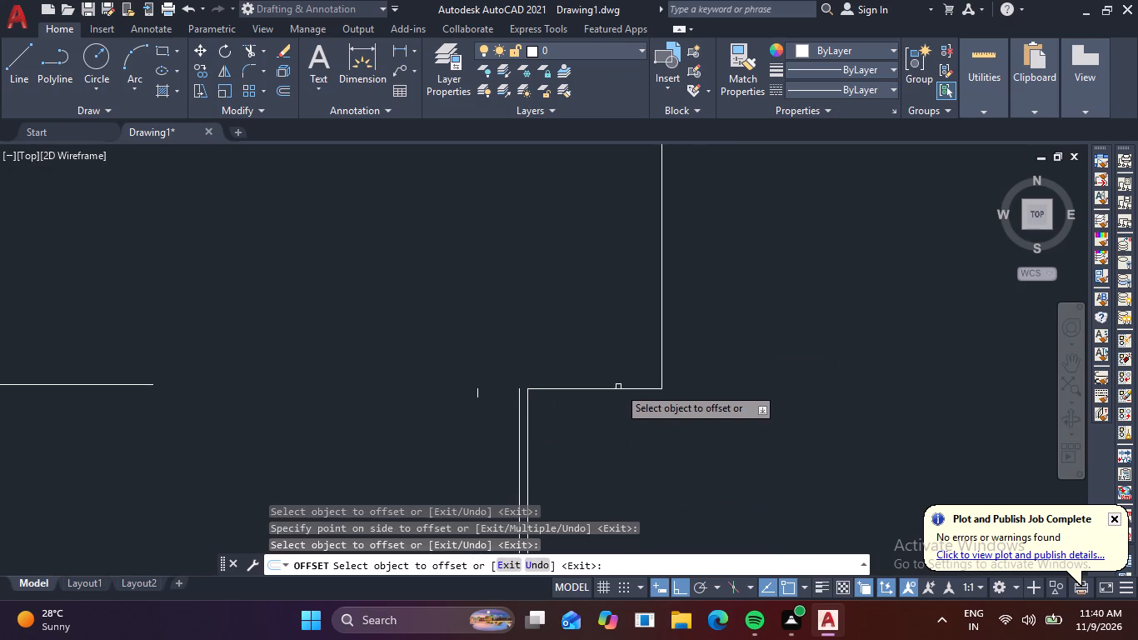
click(581, 327)
click(606, 388)
click(594, 358)
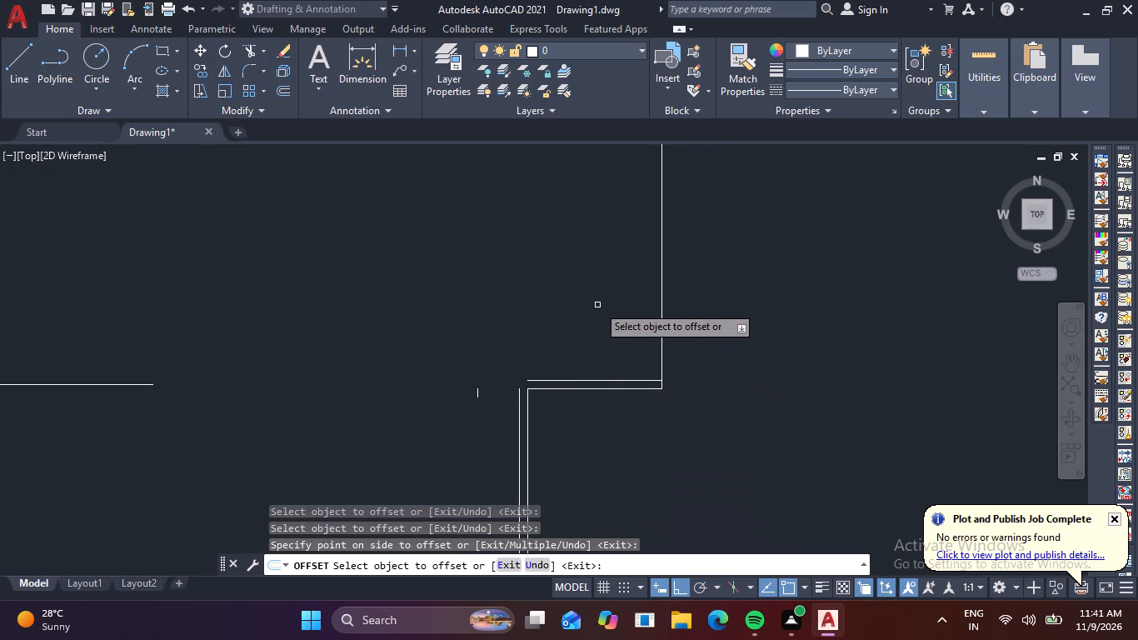
middle_drag(593, 323, 608, 549)
scroll(642, 479, down, 1)
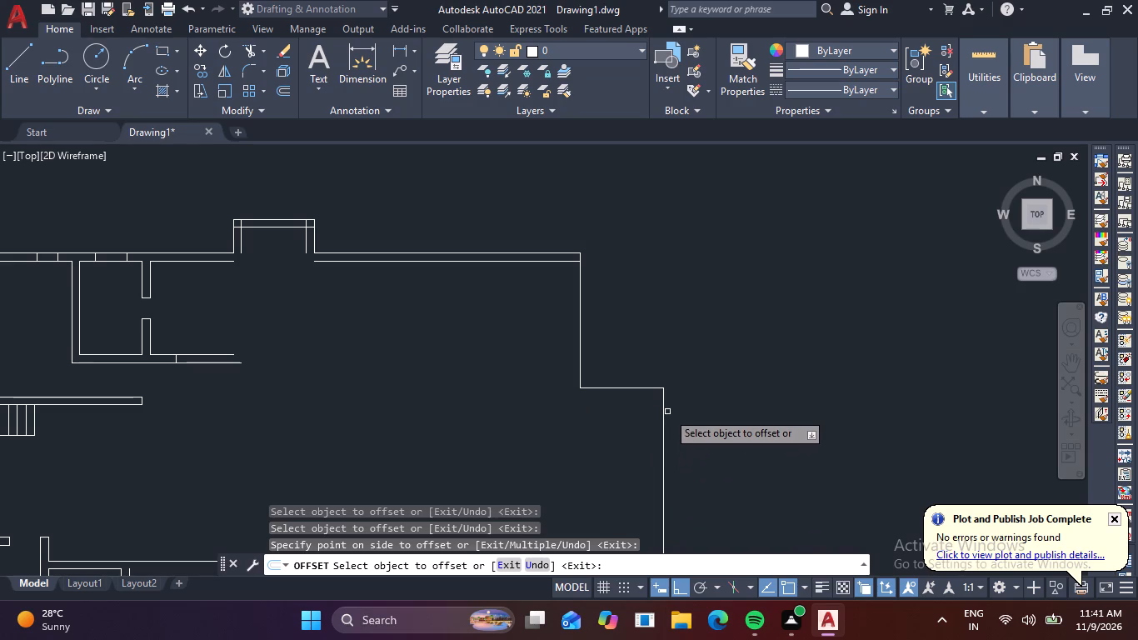
click(661, 412)
click(589, 417)
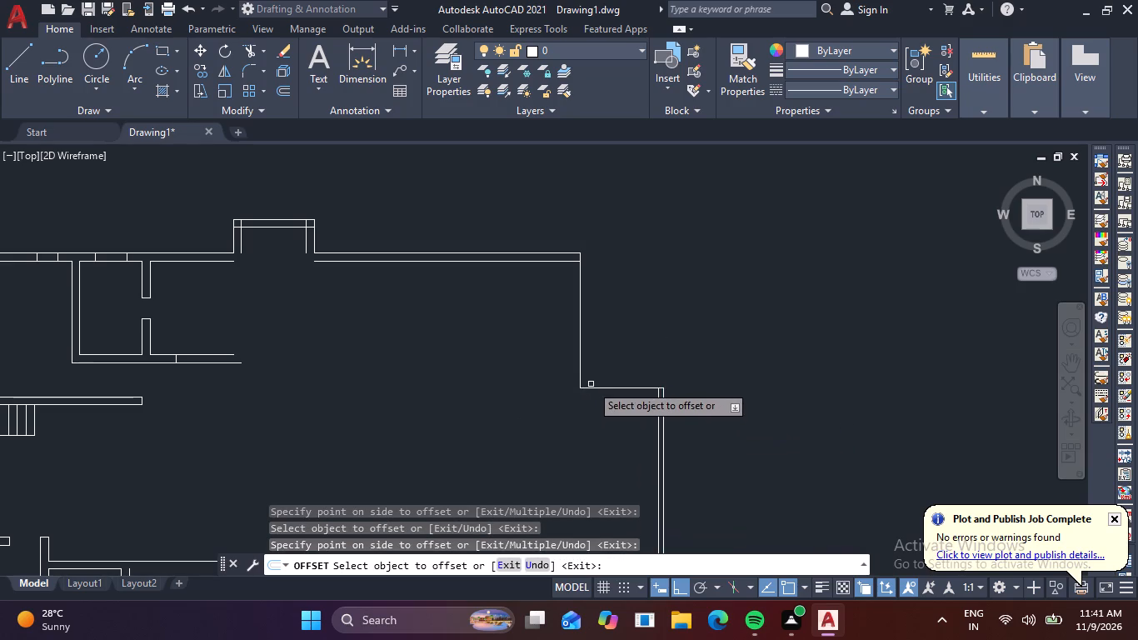
click(591, 387)
click(593, 415)
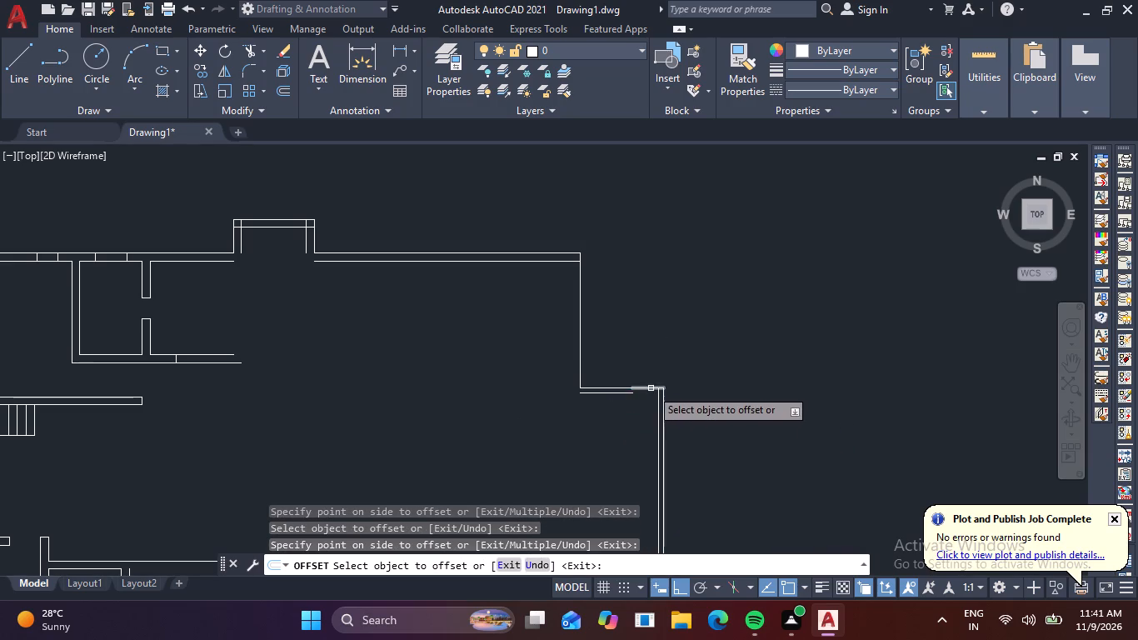
click(651, 388)
click(633, 411)
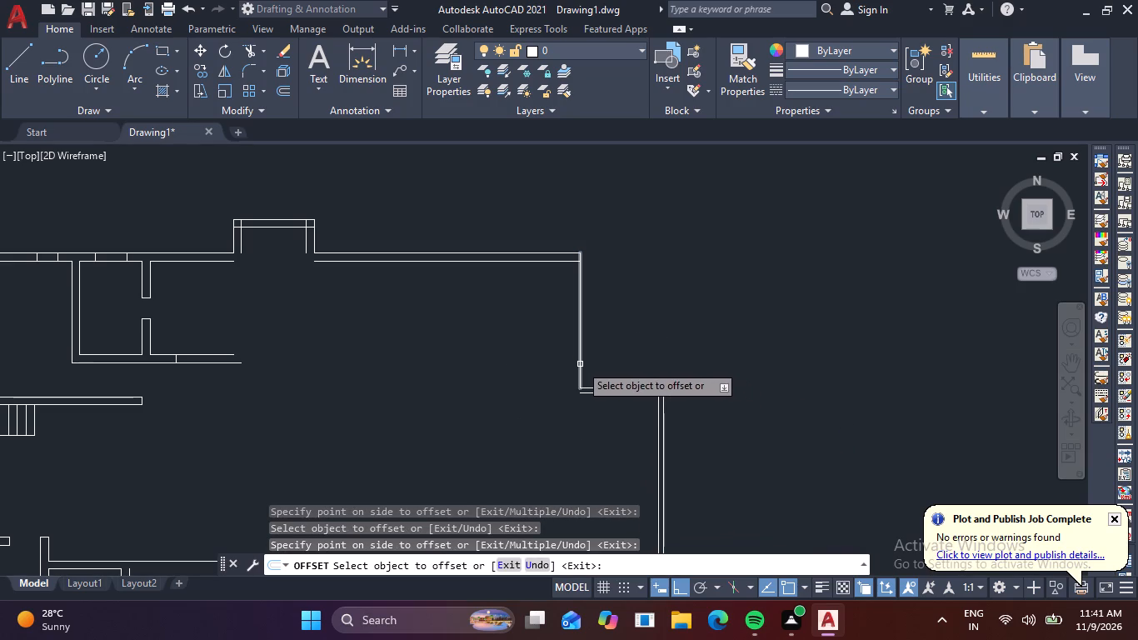
click(580, 364)
click(490, 386)
key(Escape)
key(Escape)
Fillet the inner east wall line square with the inner north wall line and with the porch's inner north line.
key(f)
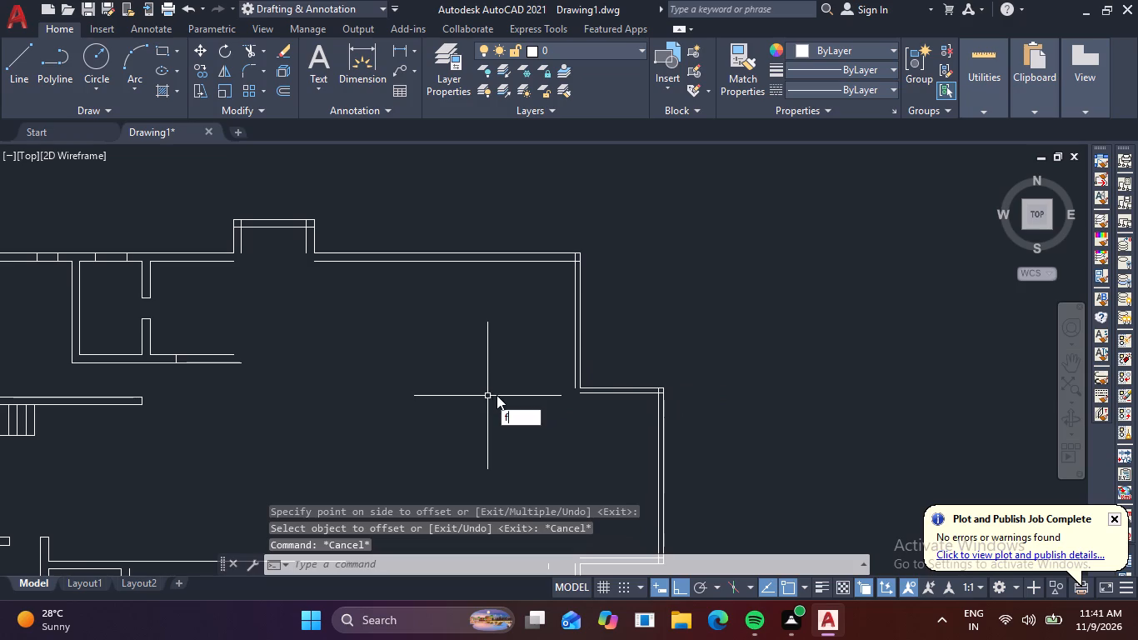
key(space)
click(561, 260)
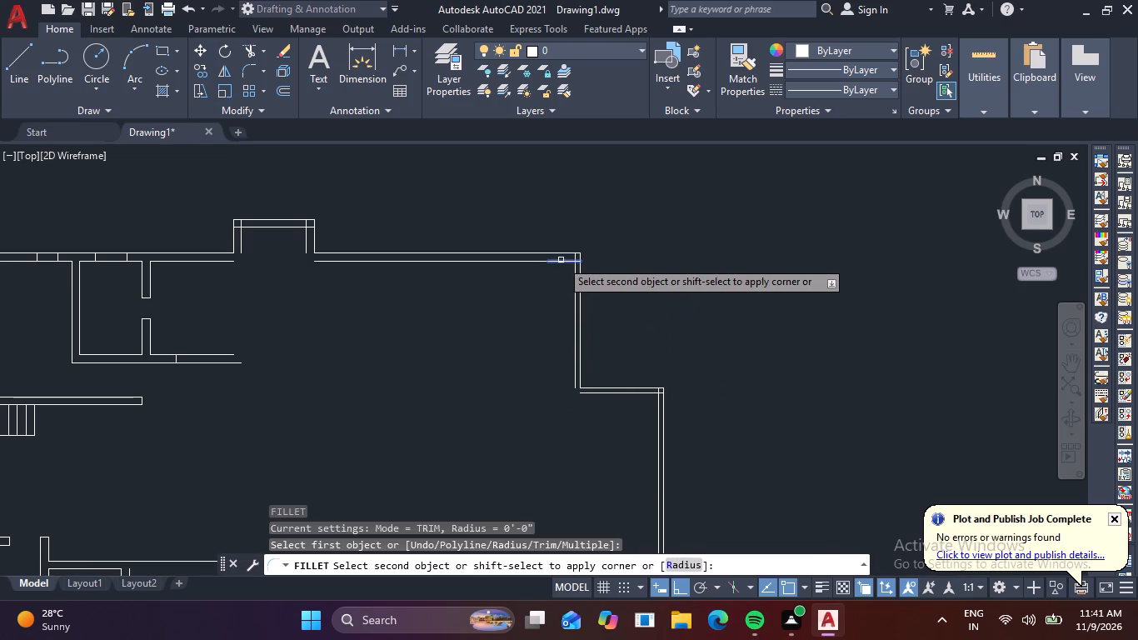
click(576, 282)
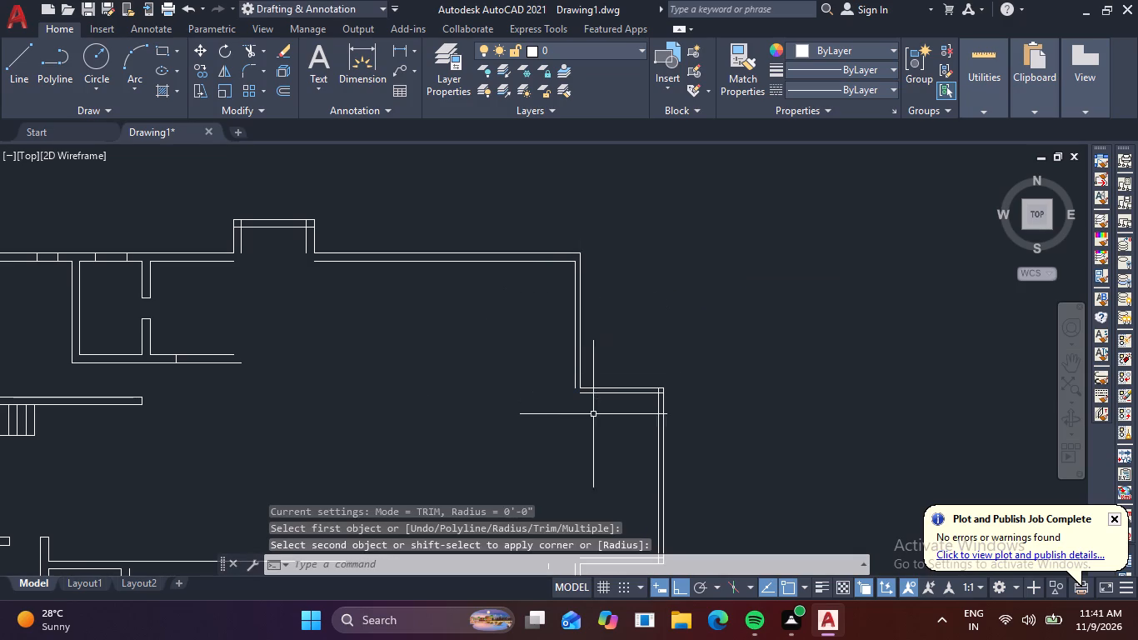
key(space)
click(648, 566)
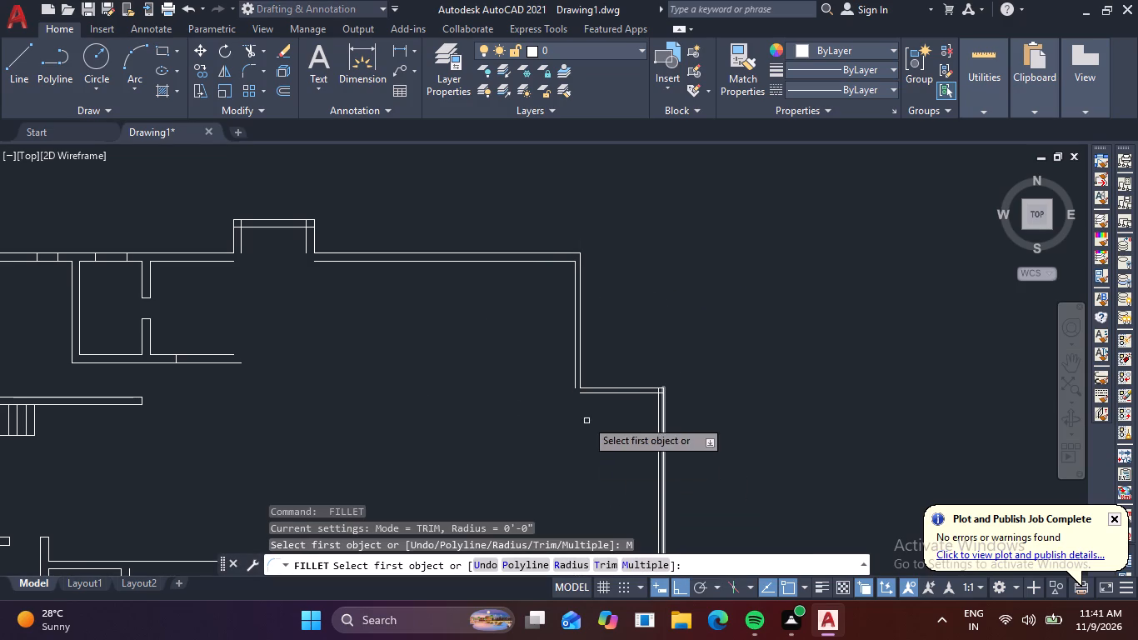
click(575, 371)
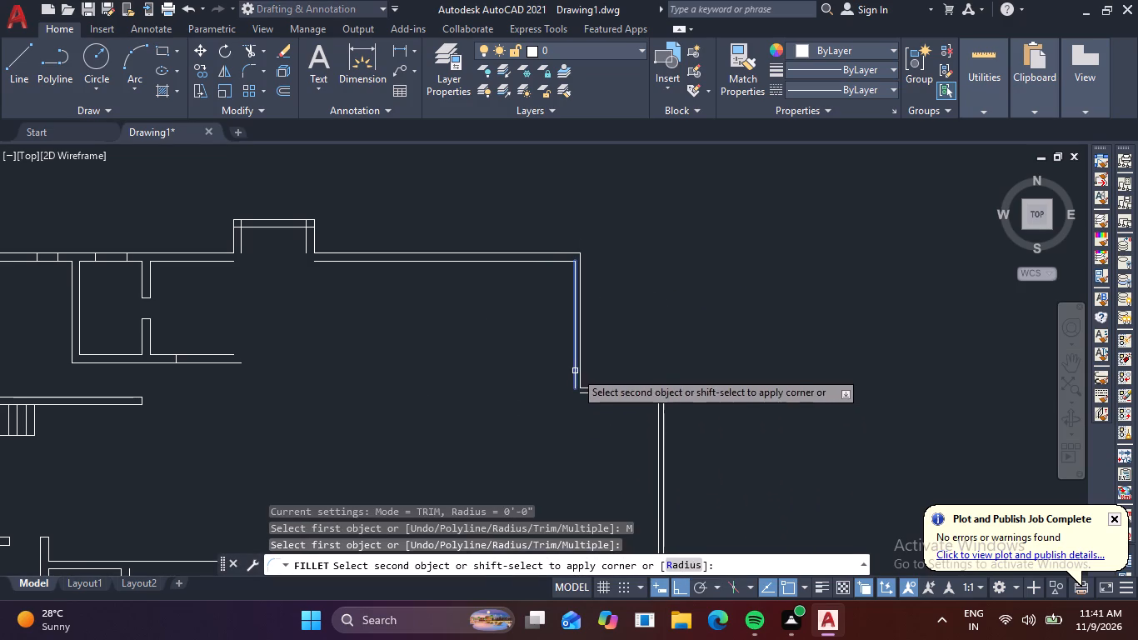
click(600, 392)
key(space)
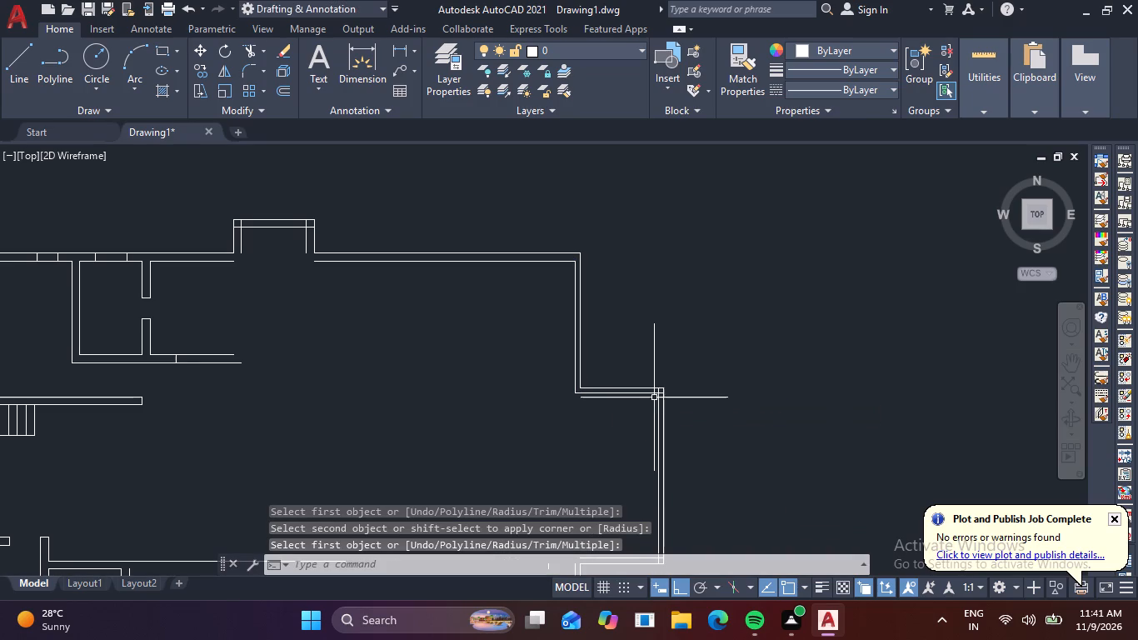
Fillet the porch's inner lines square at the northeast and southeast corners and where the south line meets the inner east wall.
key(space)
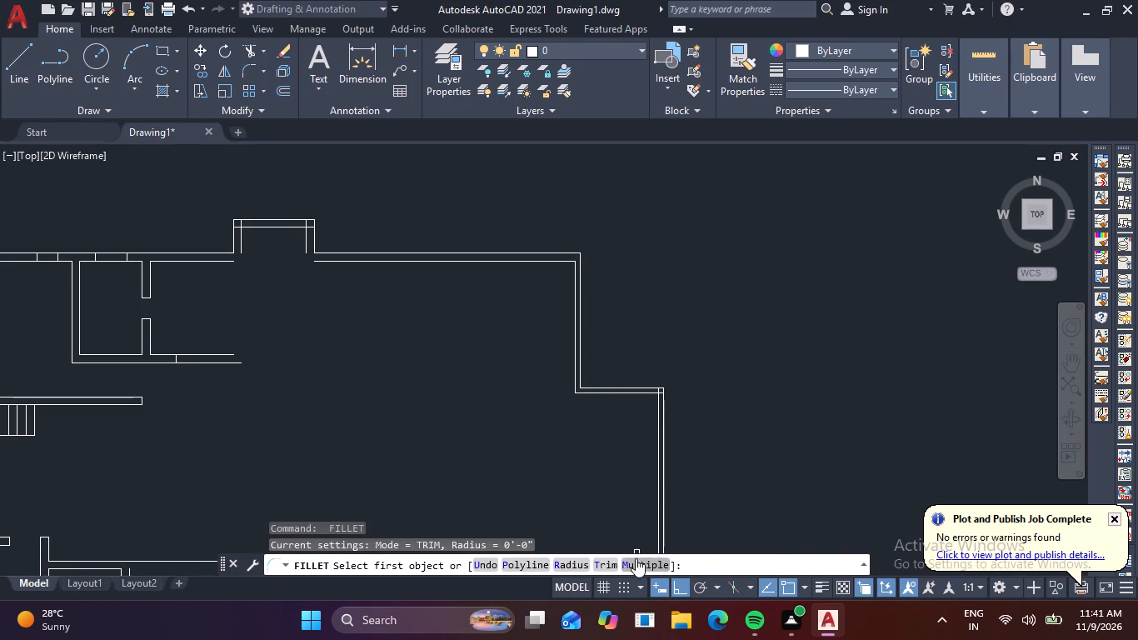
click(635, 560)
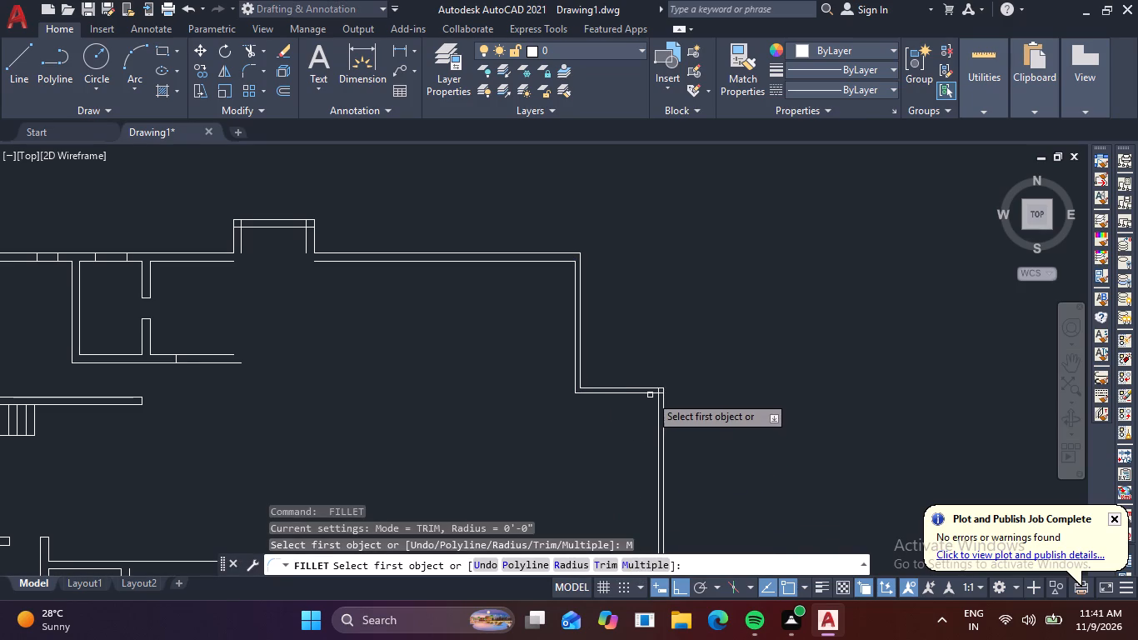
click(650, 395)
click(658, 408)
scroll(729, 420, down, 2)
middle_drag(711, 446, 684, 316)
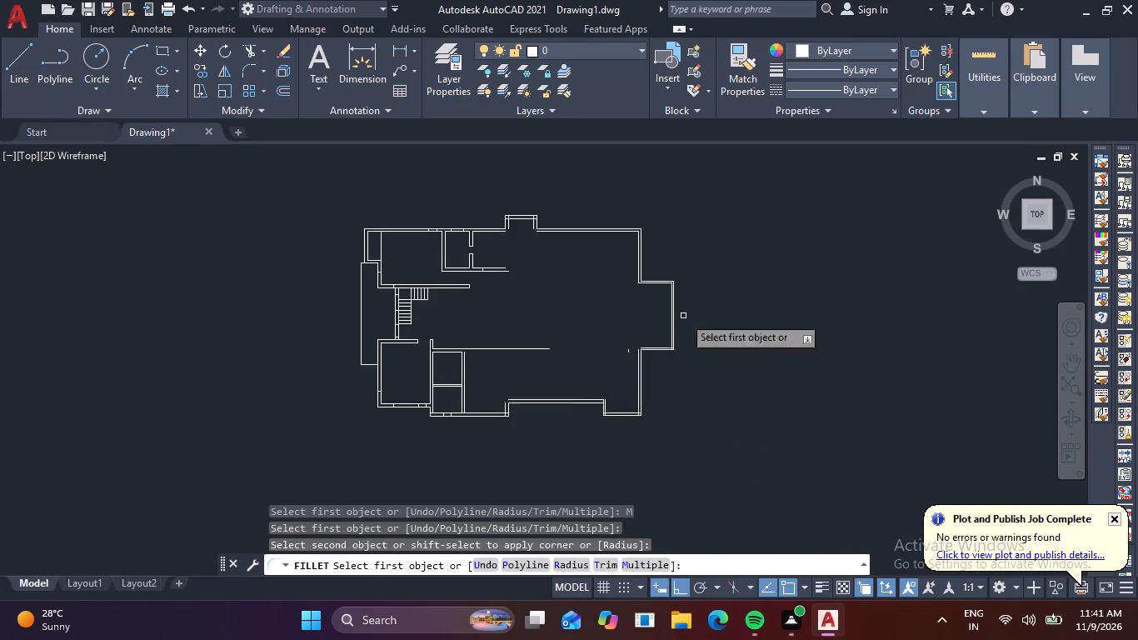
scroll(660, 370, up, 4)
middle_drag(673, 323, 649, 428)
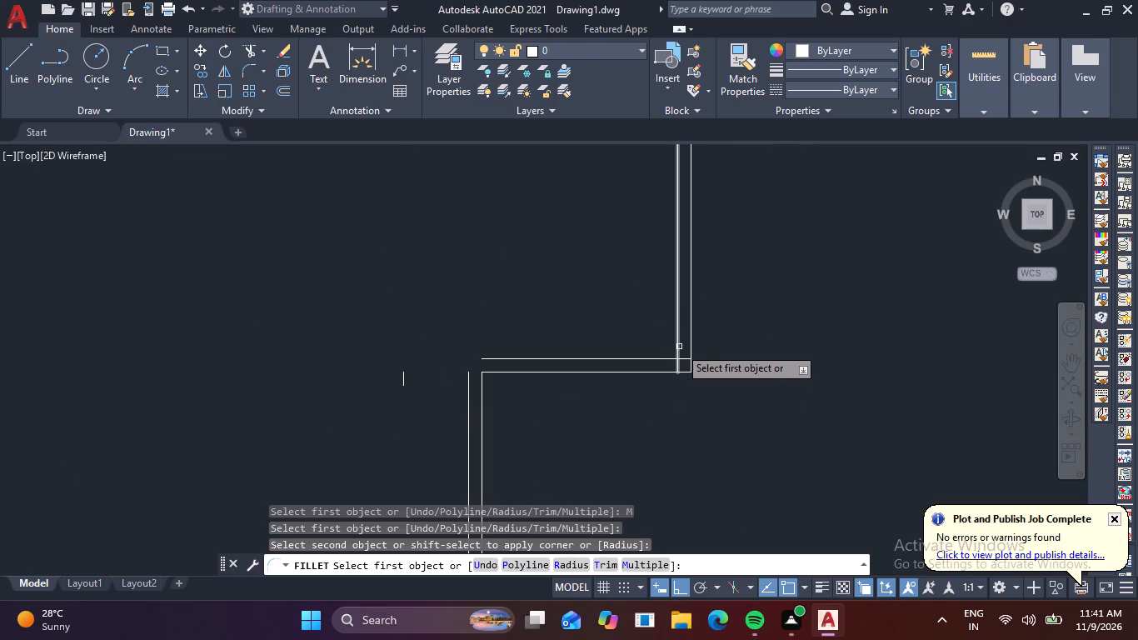
click(679, 347)
click(664, 358)
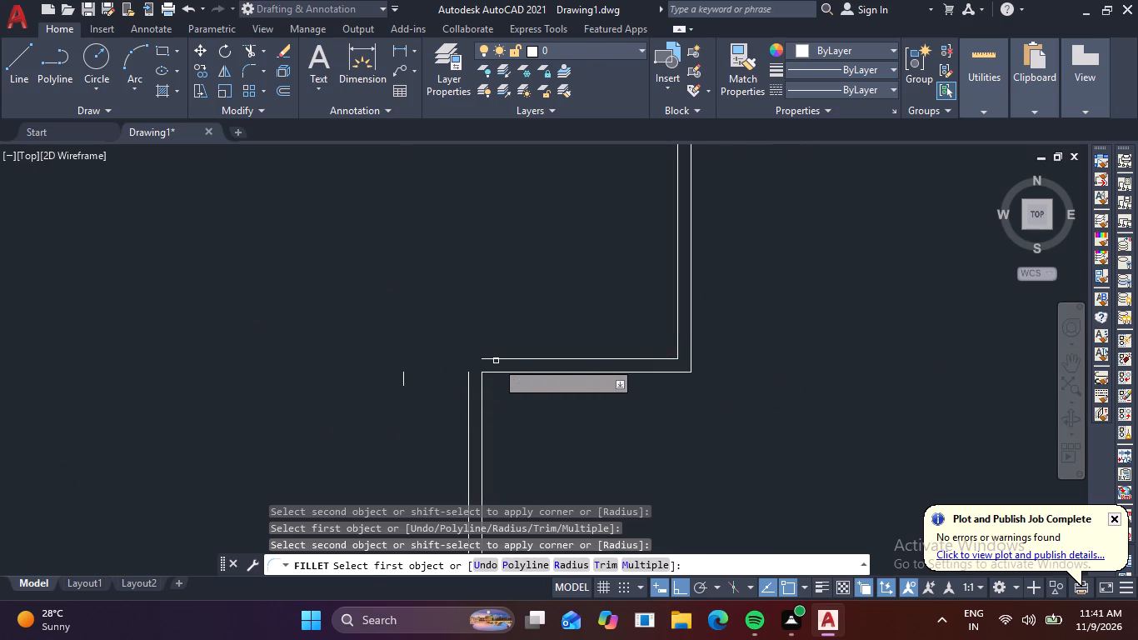
click(497, 359)
click(467, 388)
Fillet the southeast bump-out's inner lines square at its two south corners and where its west line meets the inner south wall.
scroll(527, 404, down, 2)
middle_drag(522, 426, 519, 426)
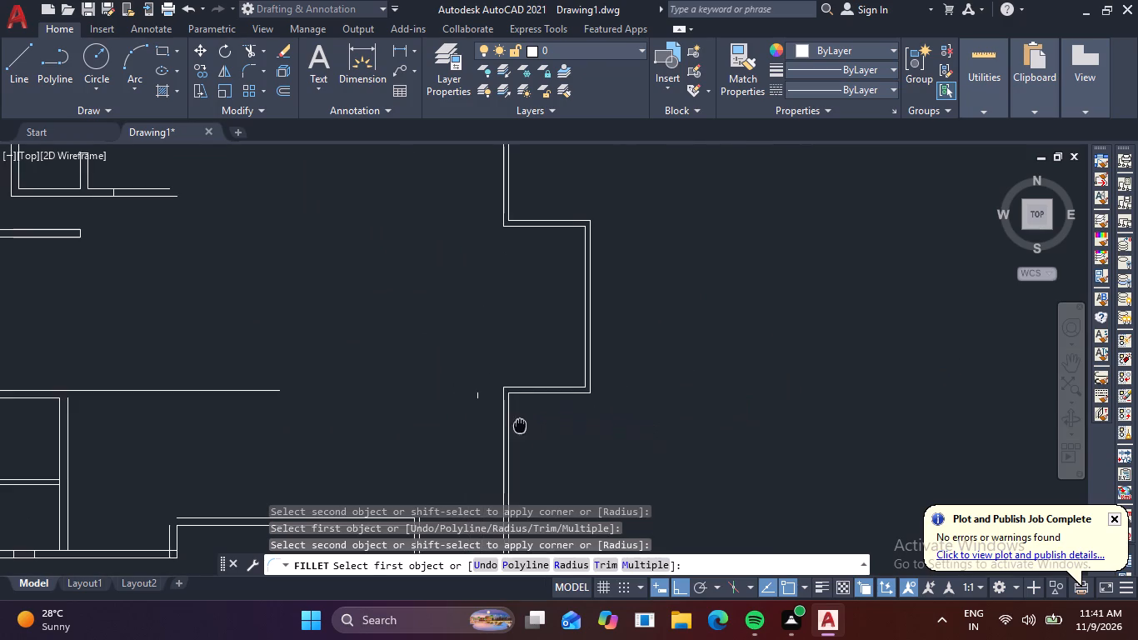
middle_drag(519, 426, 537, 317)
middle_drag(550, 284, 564, 236)
scroll(529, 391, up, 2)
click(529, 389)
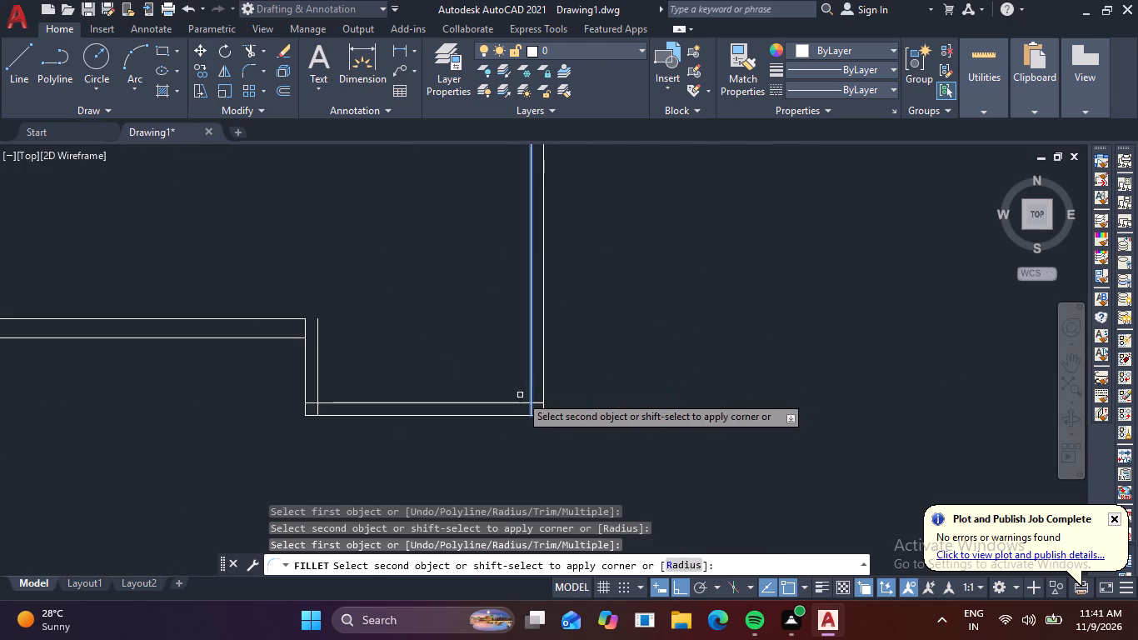
click(509, 405)
click(316, 389)
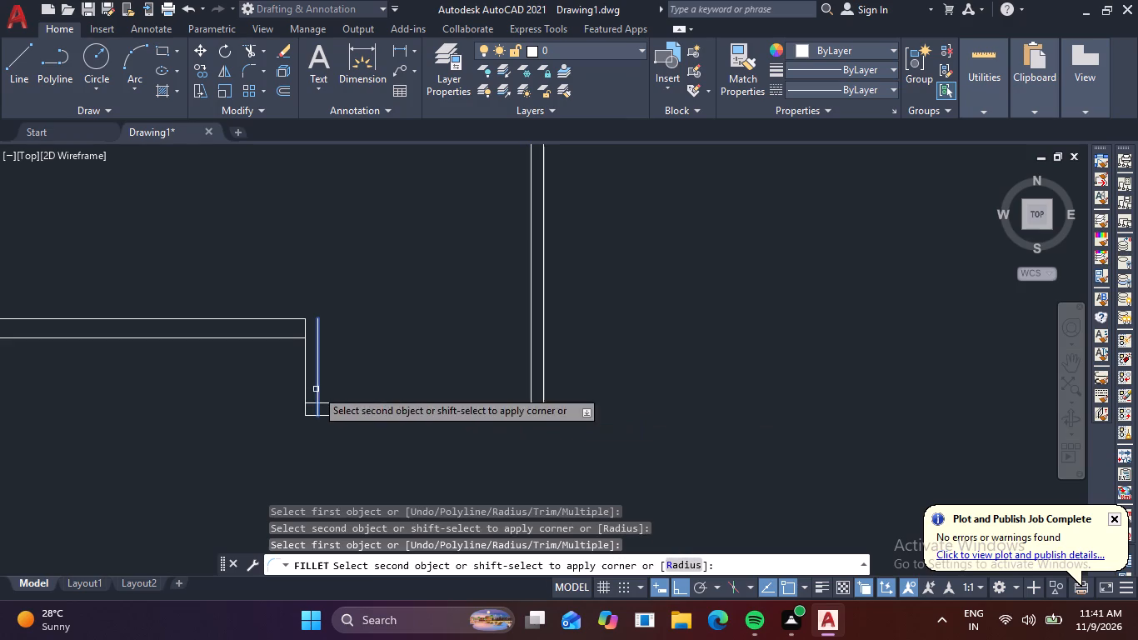
click(332, 404)
click(294, 317)
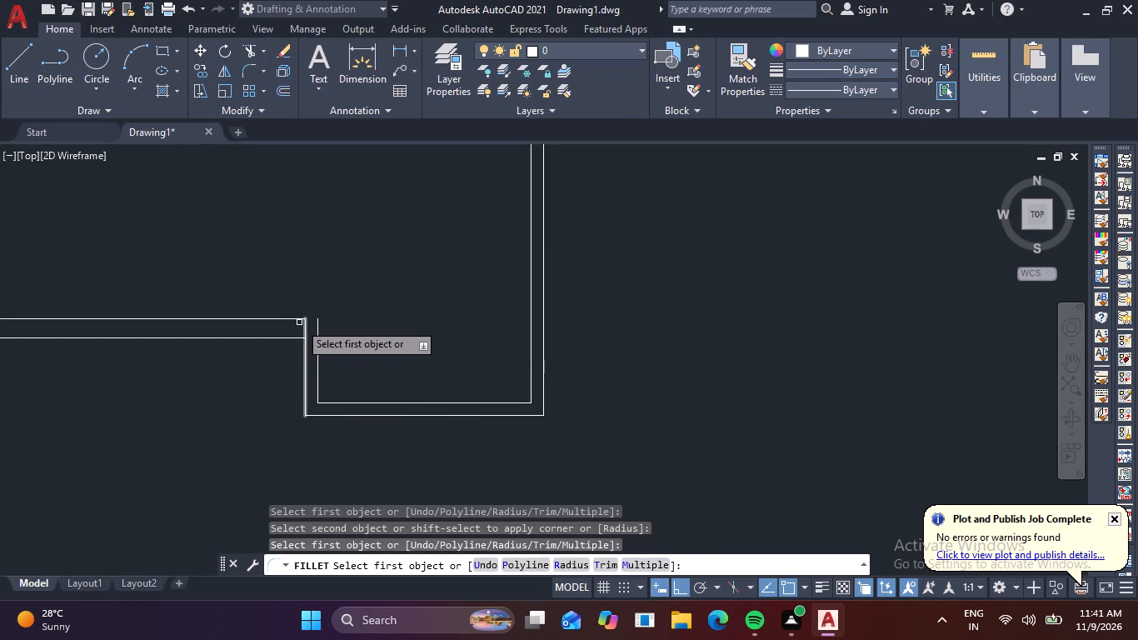
click(297, 321)
click(317, 336)
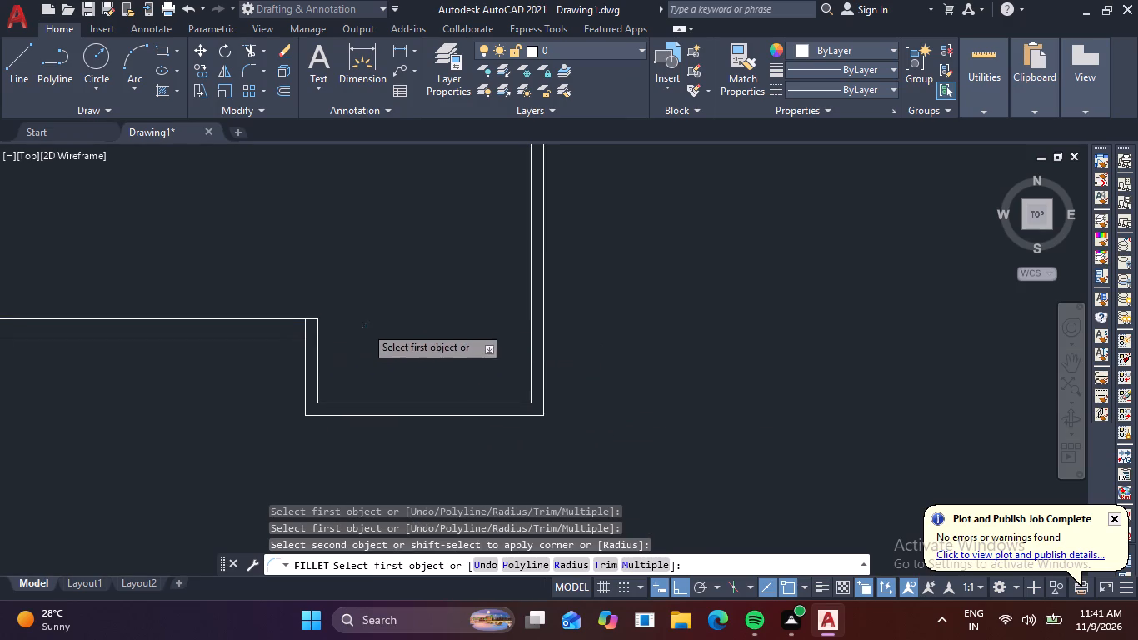
Fillet both inner corners of the jog at the west end of the recessed south wall into square corners.
scroll(374, 323, down, 2)
middle_drag(437, 340, 739, 350)
scroll(437, 362, up, 2)
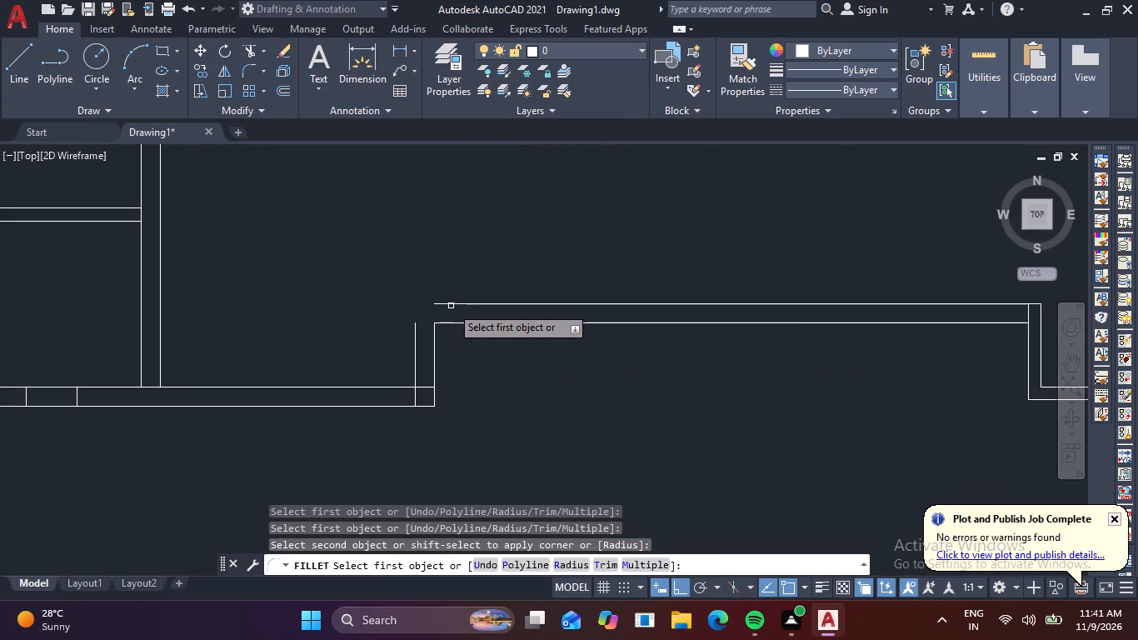
click(451, 305)
click(413, 332)
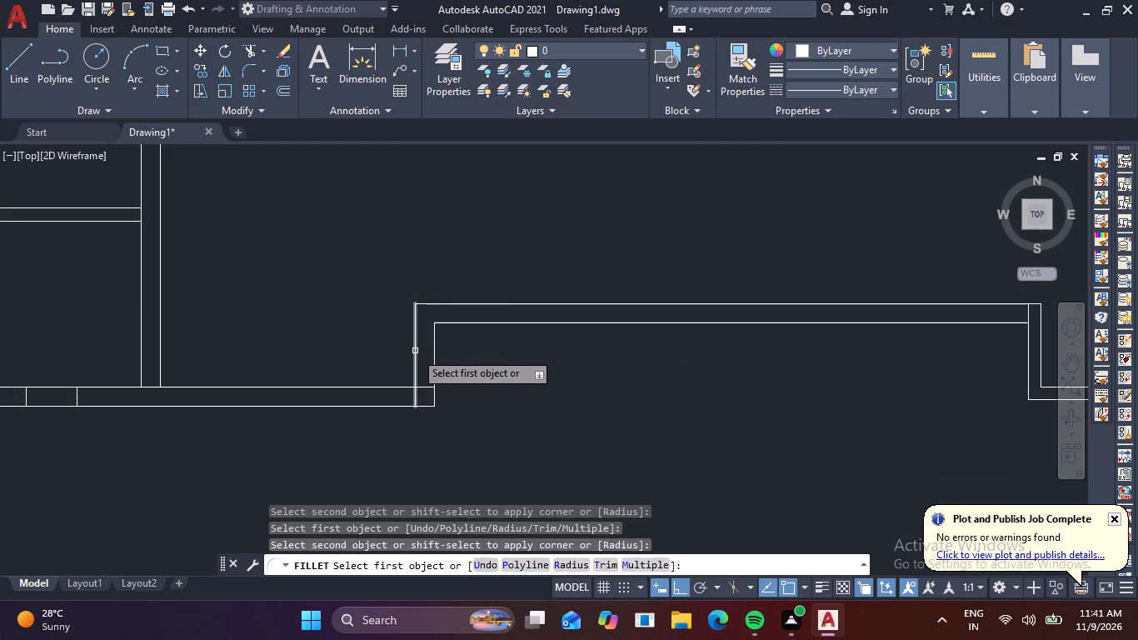
click(415, 352)
click(395, 388)
middle_drag(306, 337, 437, 341)
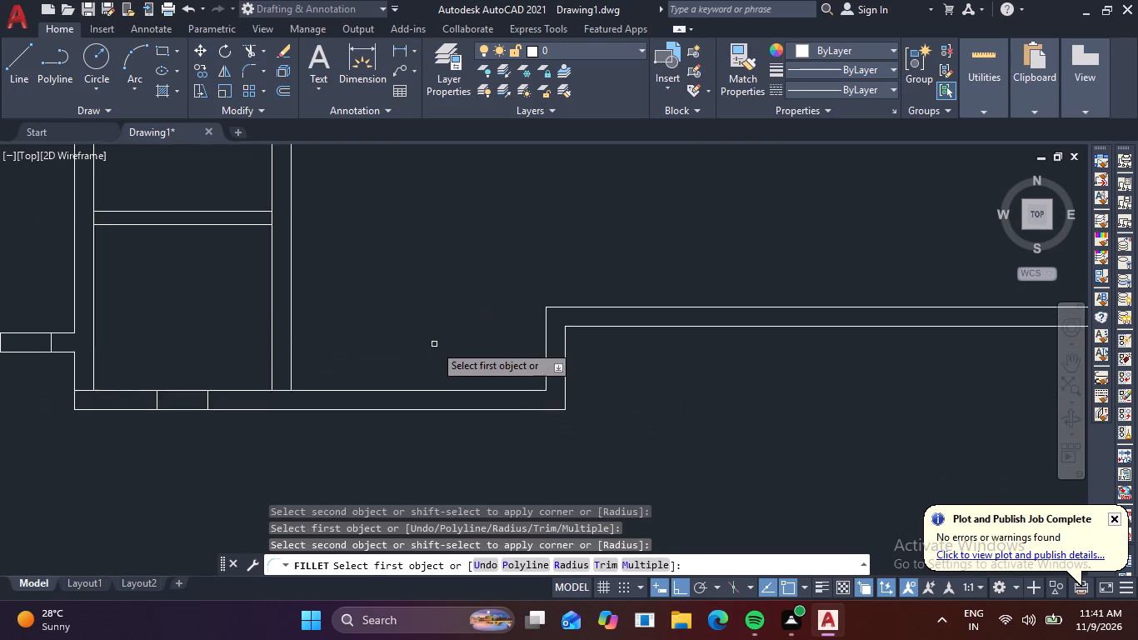
scroll(432, 347, down, 3)
middle_drag(519, 287, 420, 436)
middle_drag(487, 267, 459, 339)
scroll(532, 310, up, 2)
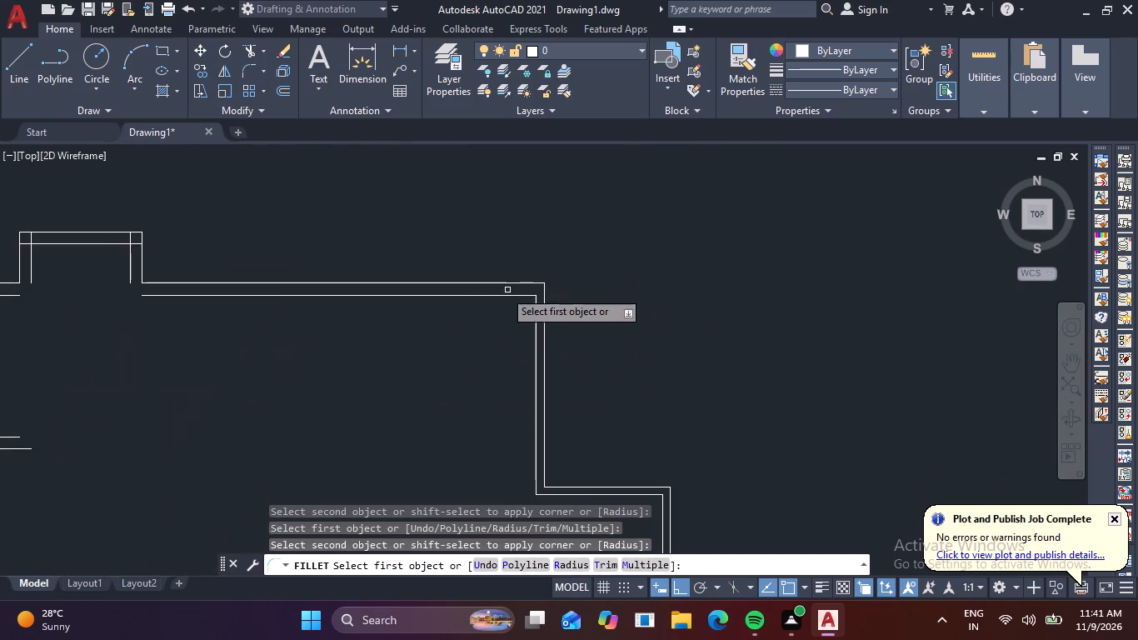
Fillet the north bump-out's inner lines square at its two north corners and where both sides meet the inner north wall.
middle_drag(277, 301, 671, 392)
scroll(549, 378, up, 2)
click(479, 347)
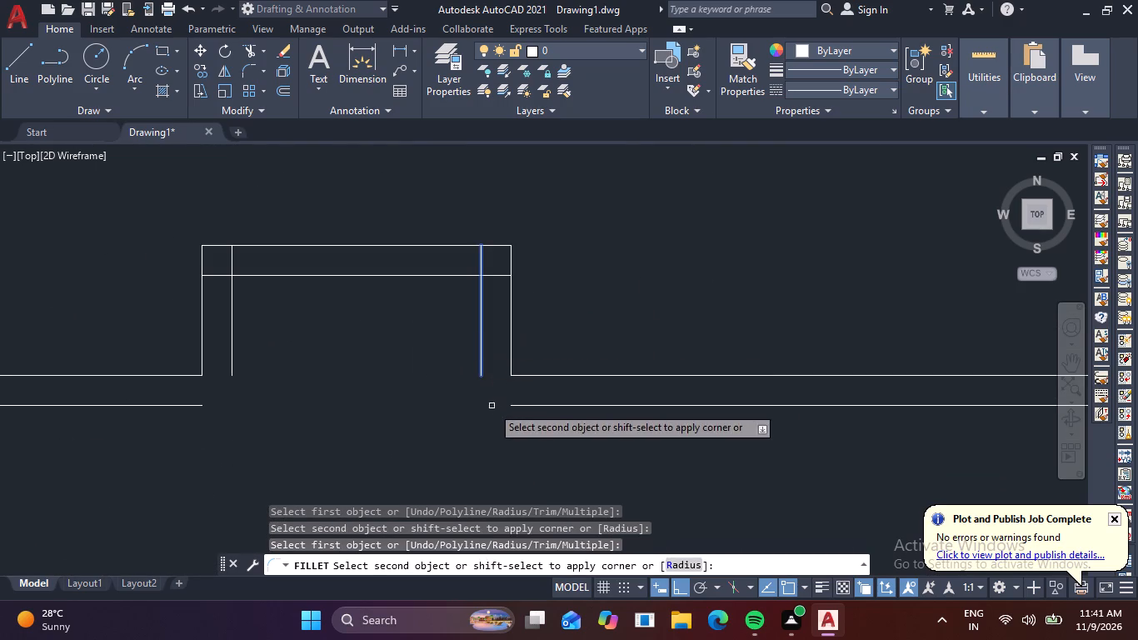
click(533, 409)
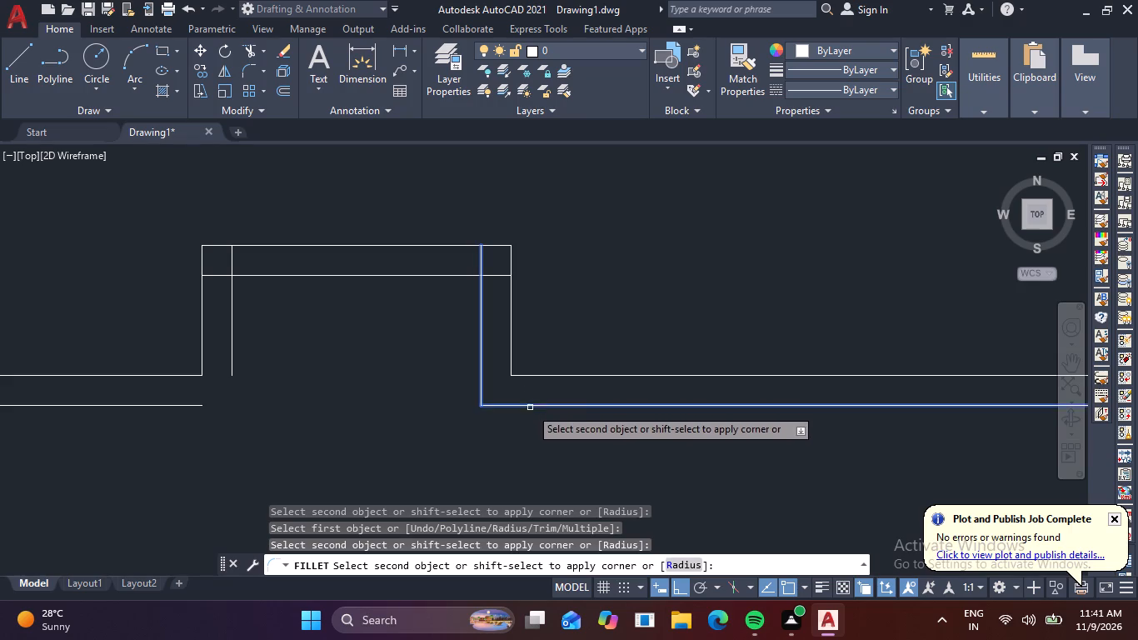
click(530, 407)
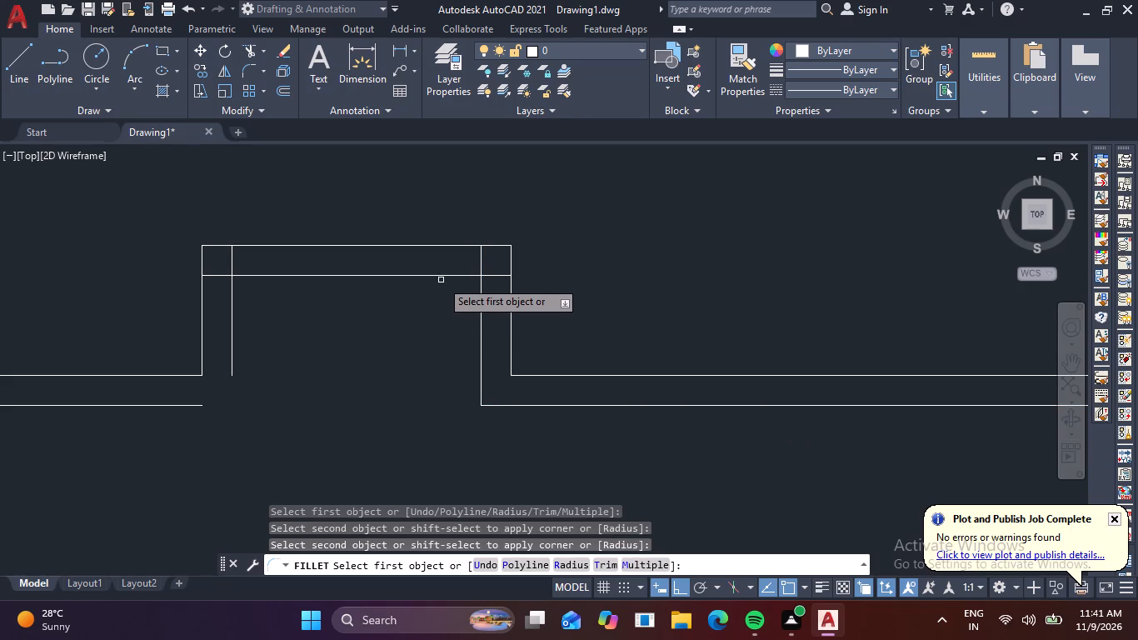
click(448, 273)
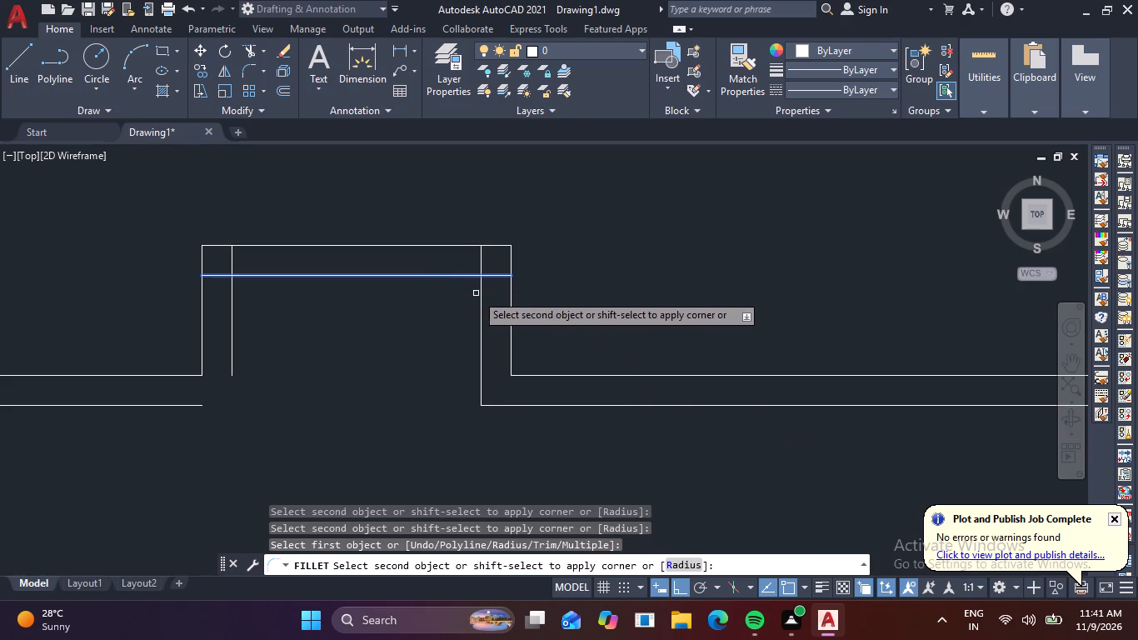
click(481, 297)
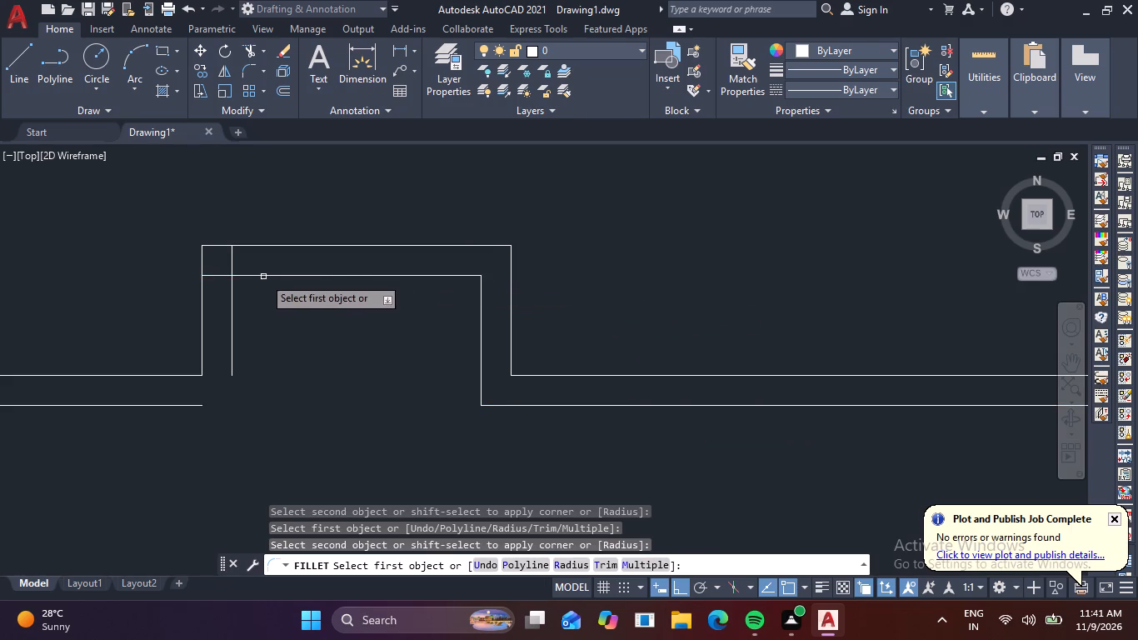
click(262, 277)
click(232, 309)
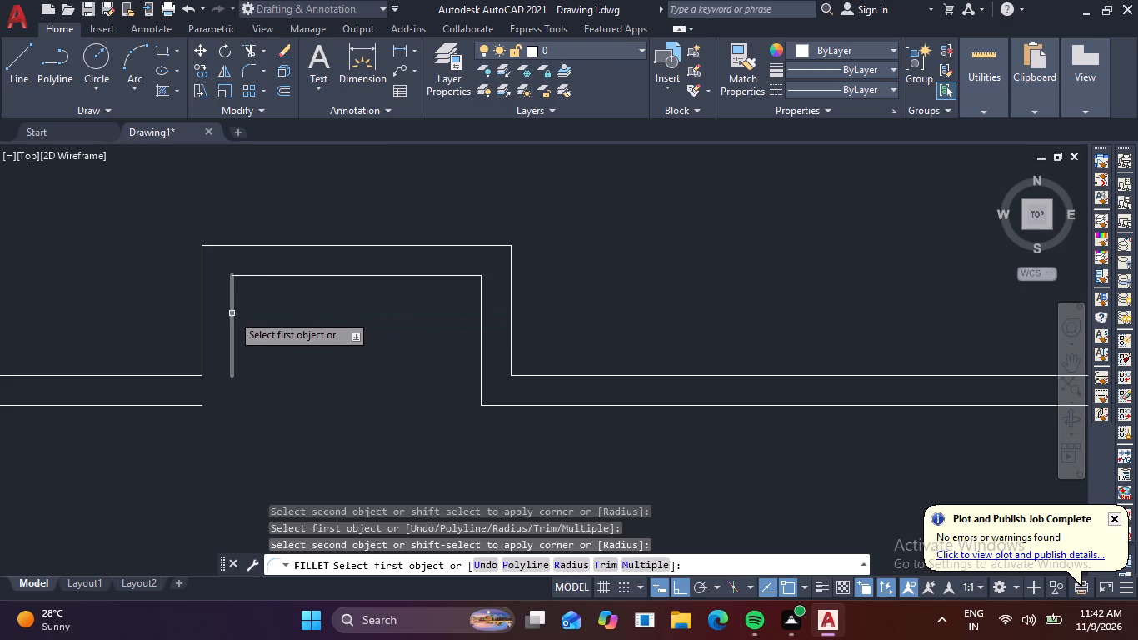
click(232, 313)
click(188, 406)
scroll(192, 406, down, 2)
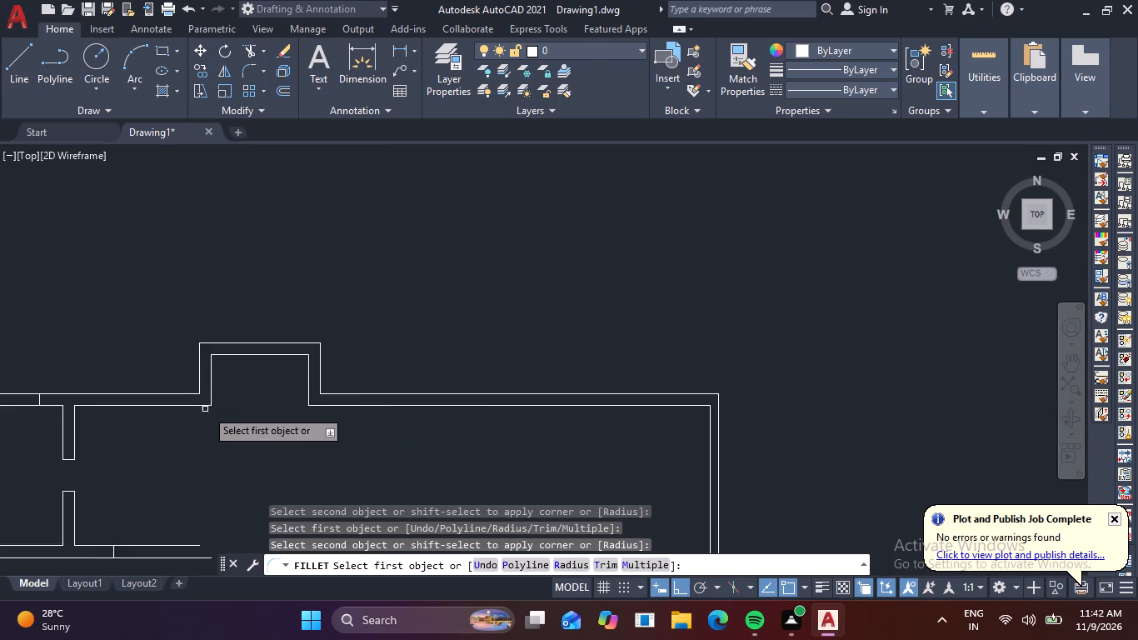
middle_drag(228, 417, 625, 425)
scroll(523, 432, down, 1)
middle_drag(572, 451, 570, 451)
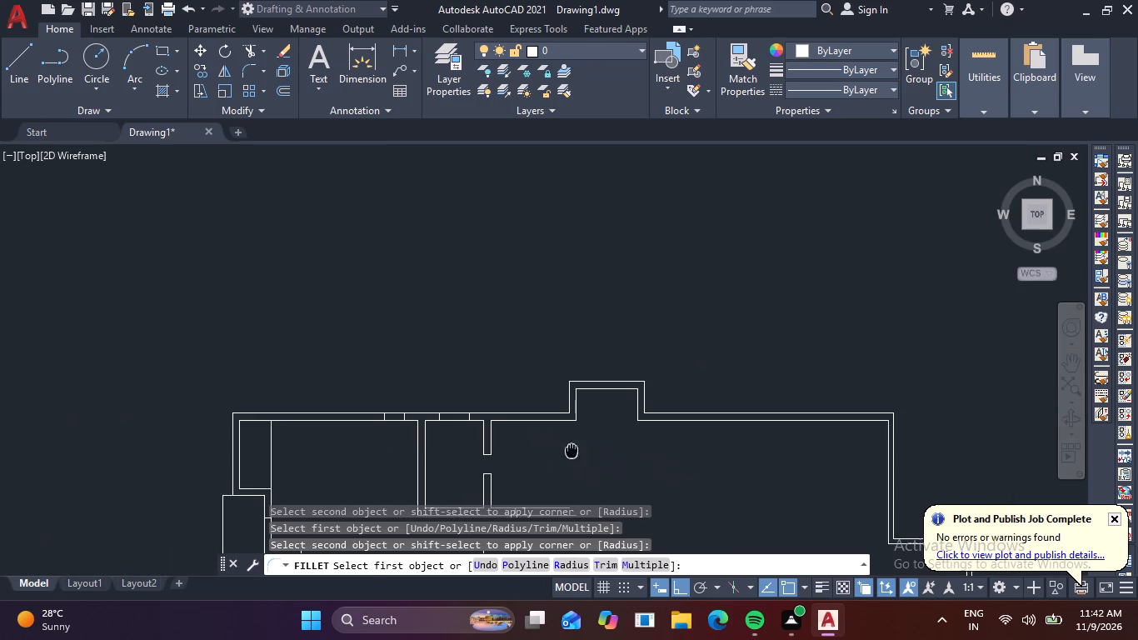
middle_drag(570, 451, 497, 304)
scroll(509, 414, down, 1)
middle_drag(537, 437, 487, 295)
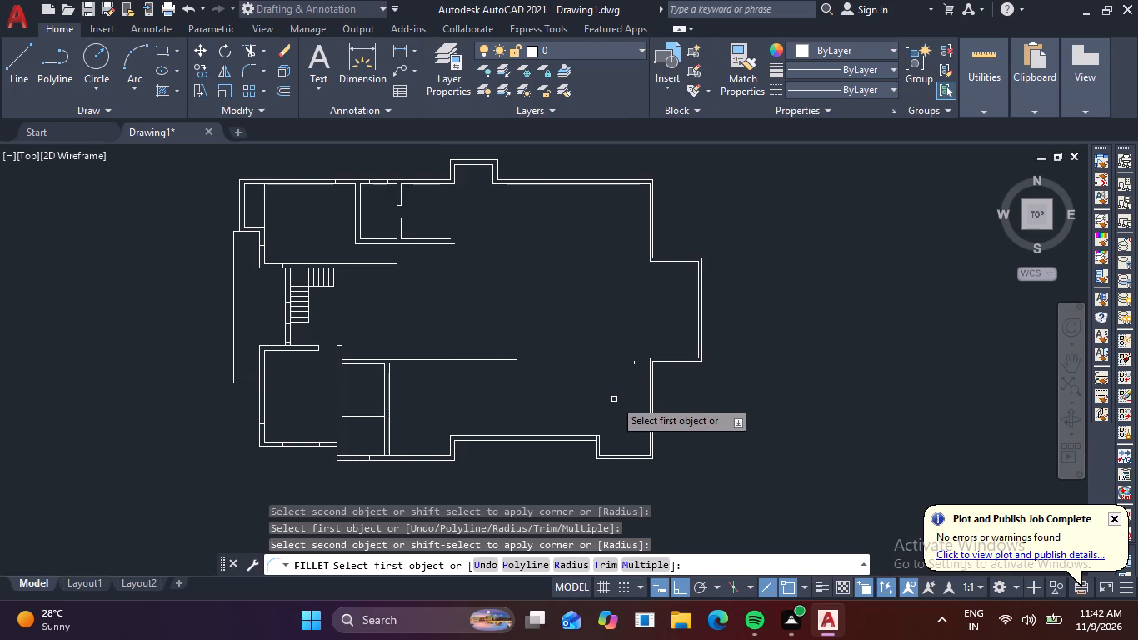
key(Escape)
Erase the stray short line just west of the porch's southwest corner.
click(634, 362)
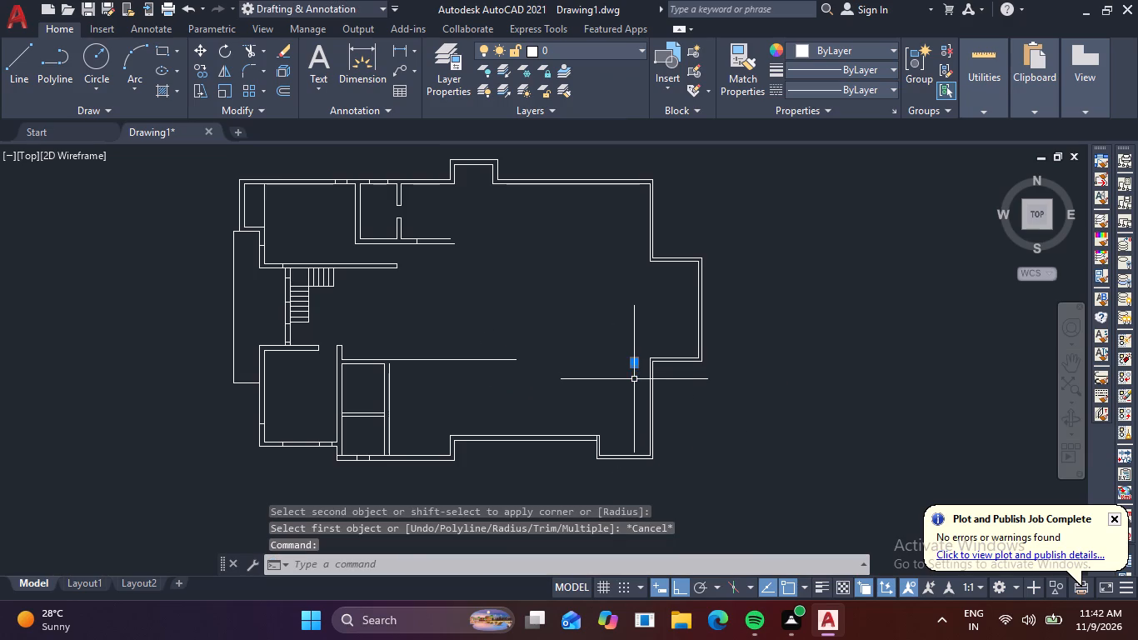
key(Delete)
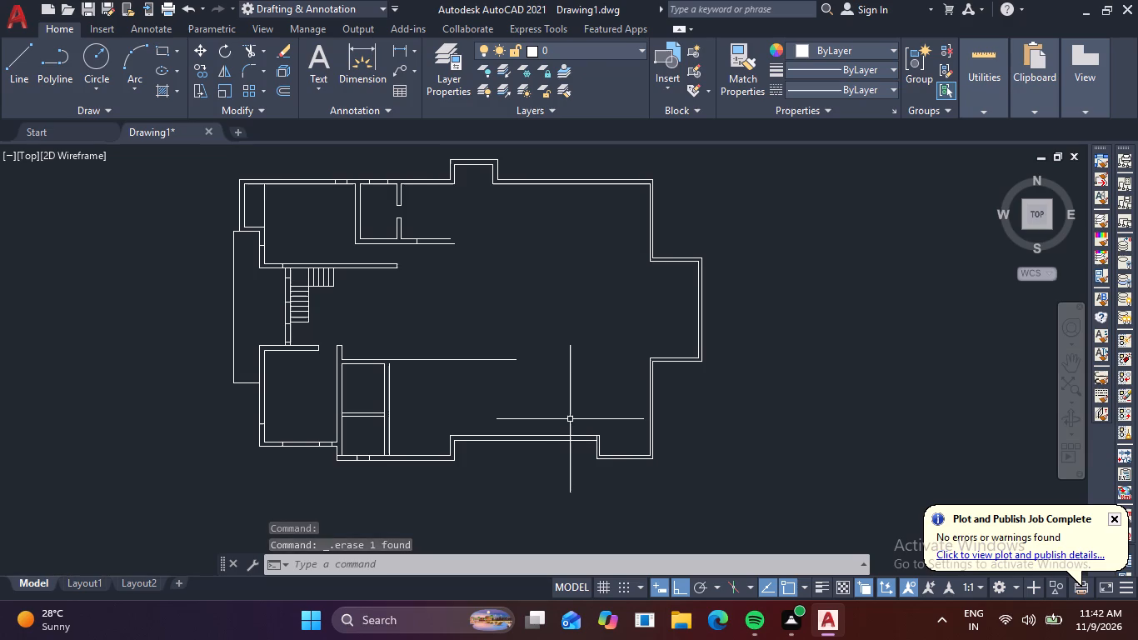
Close the opening in the small north room's east wall by extending both wall lines across it and erasing the two end lines.
scroll(386, 396, up, 2)
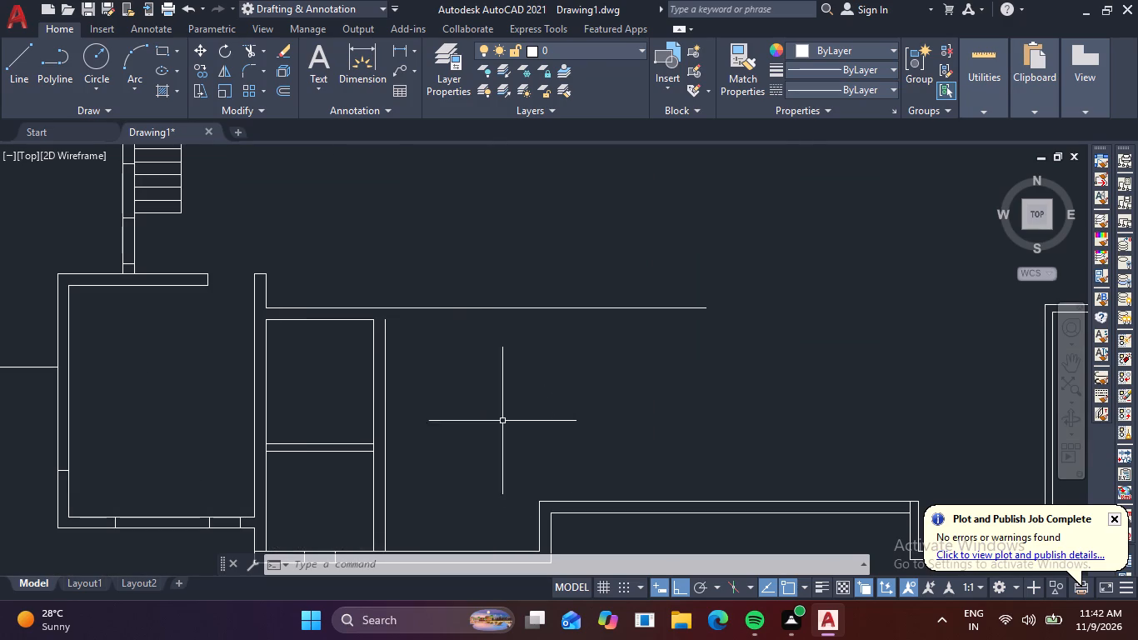
middle_drag(297, 285, 417, 481)
scroll(374, 394, down, 2)
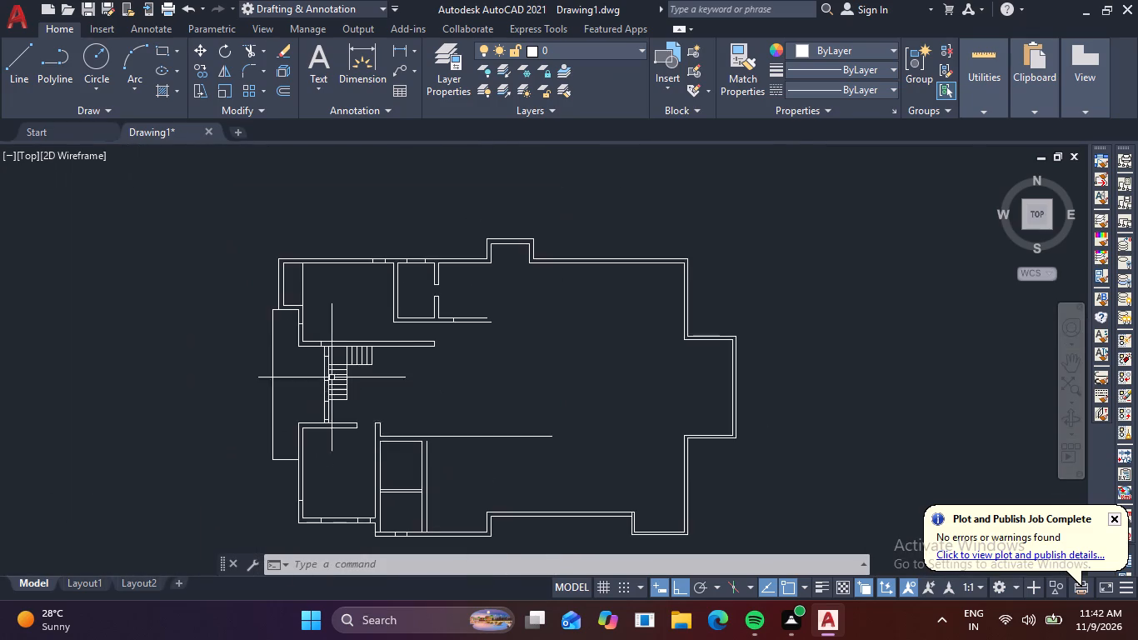
scroll(324, 377, up, 3)
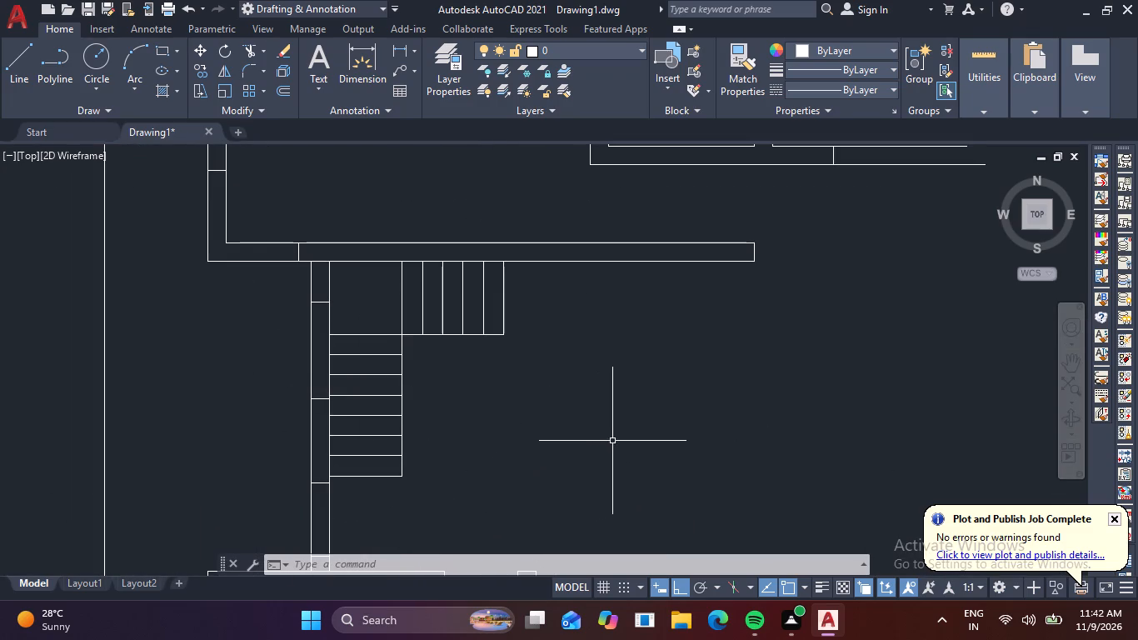
scroll(644, 427, down, 1)
middle_drag(663, 423, 409, 544)
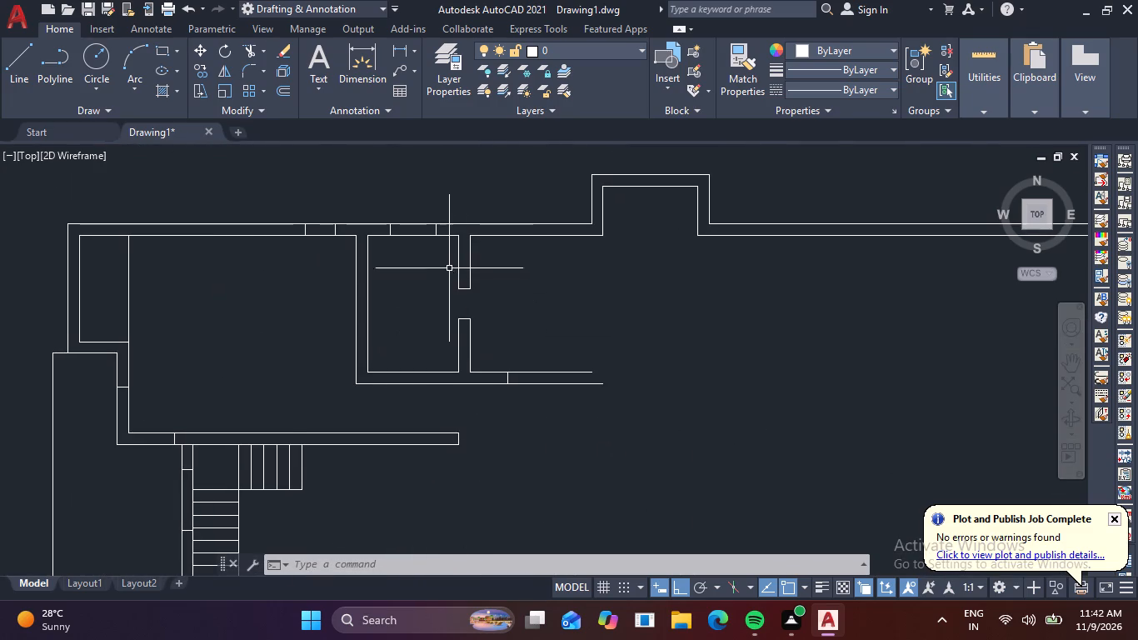
scroll(454, 306, up, 1)
key(e)
key(x)
key(space)
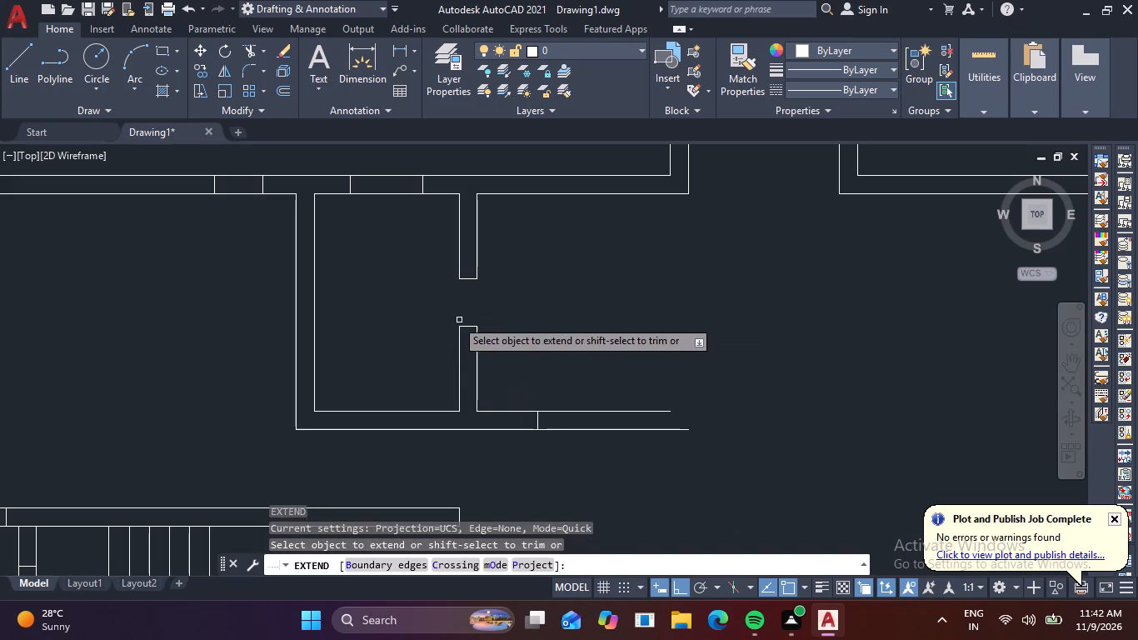
click(459, 346)
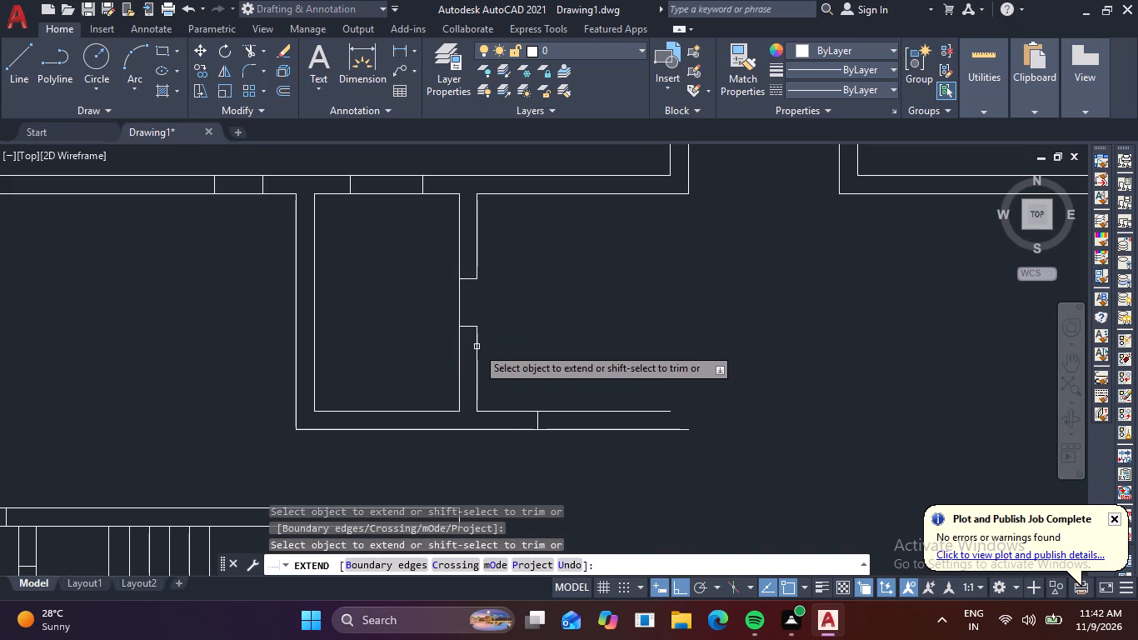
click(475, 346)
key(Escape)
click(466, 327)
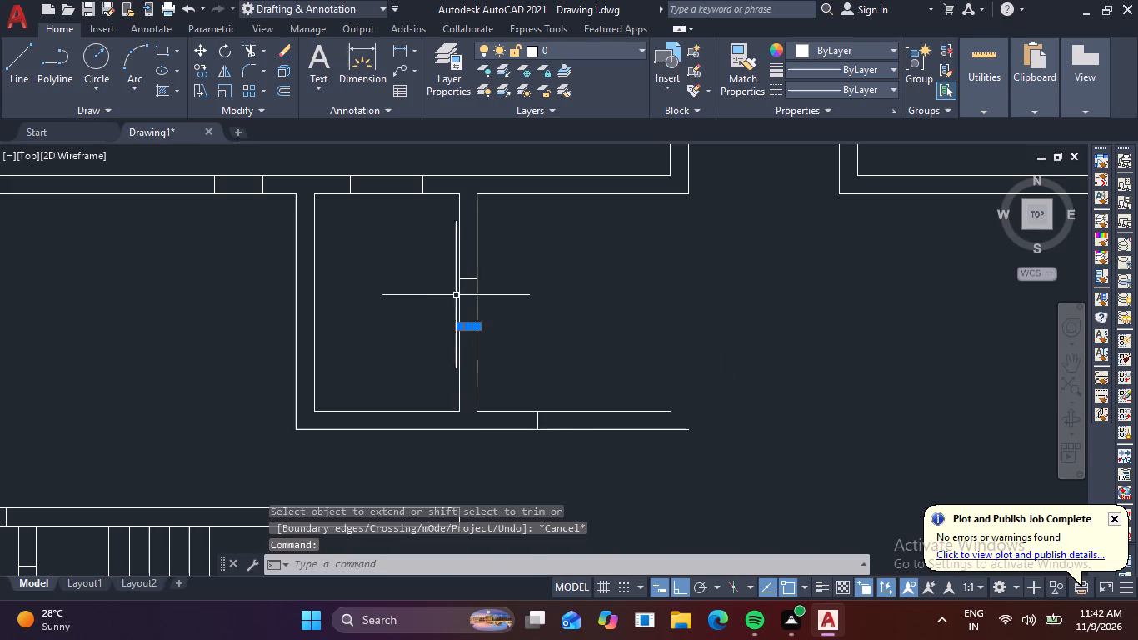
click(467, 278)
key(Delete)
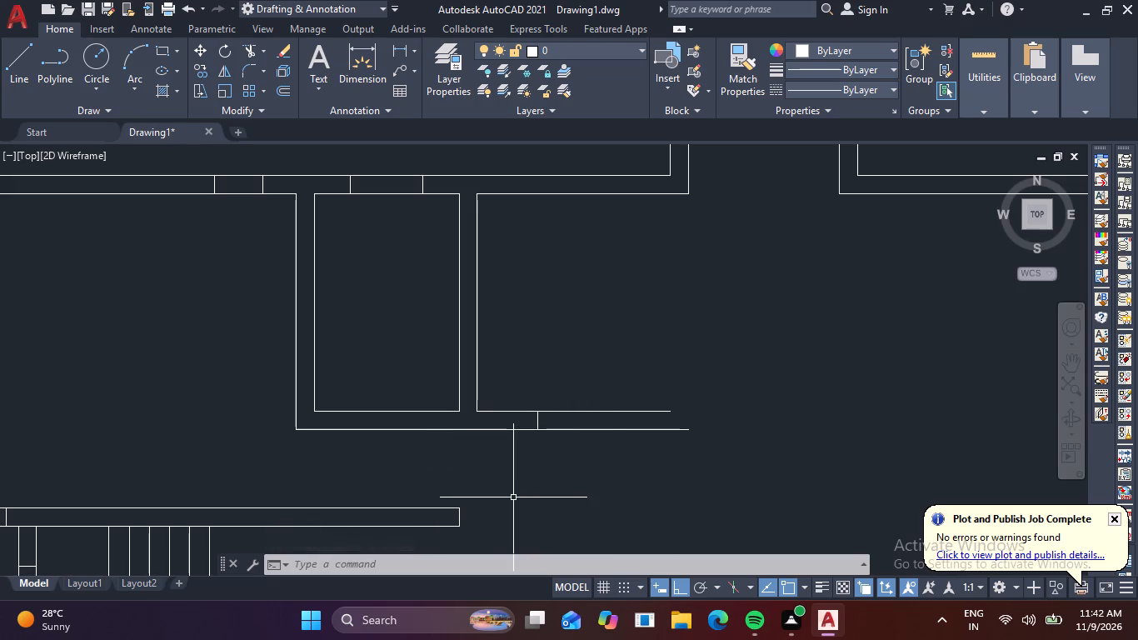
Draw a short line across the small north room's south wall from the midpoint of its inner line.
key(l)
key(space)
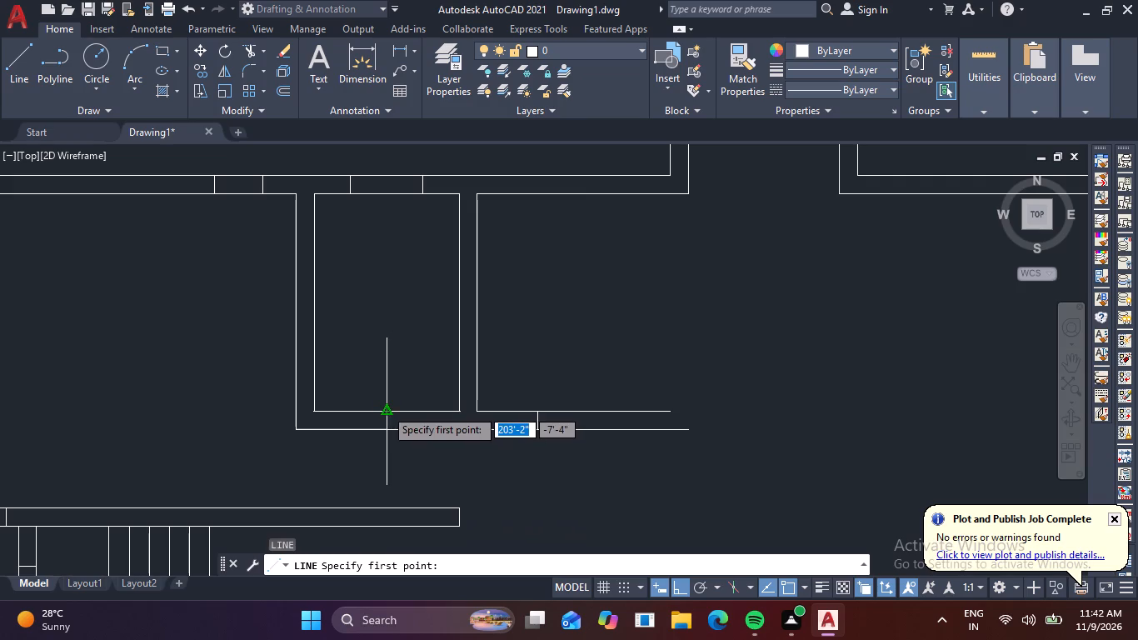
click(385, 408)
click(388, 433)
key(space)
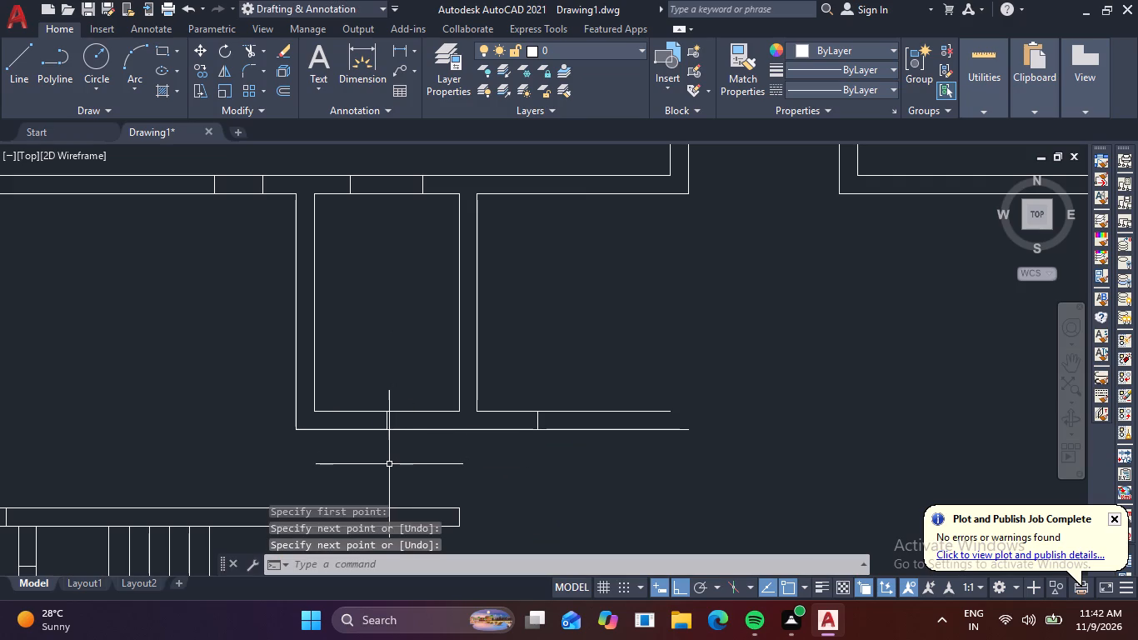
Offset the short centre line in the south wall 1' to both sides and erase the centre line.
key(o)
key(space)
key(1)
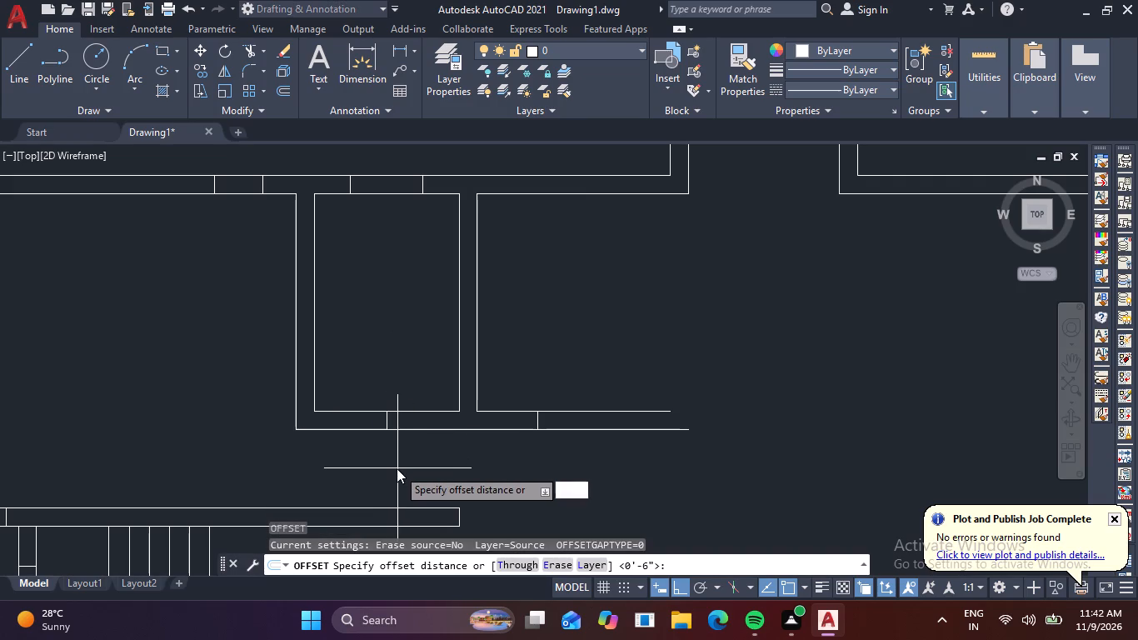
key(apostrophe)
key(6)
key(BackSpace)
key(space)
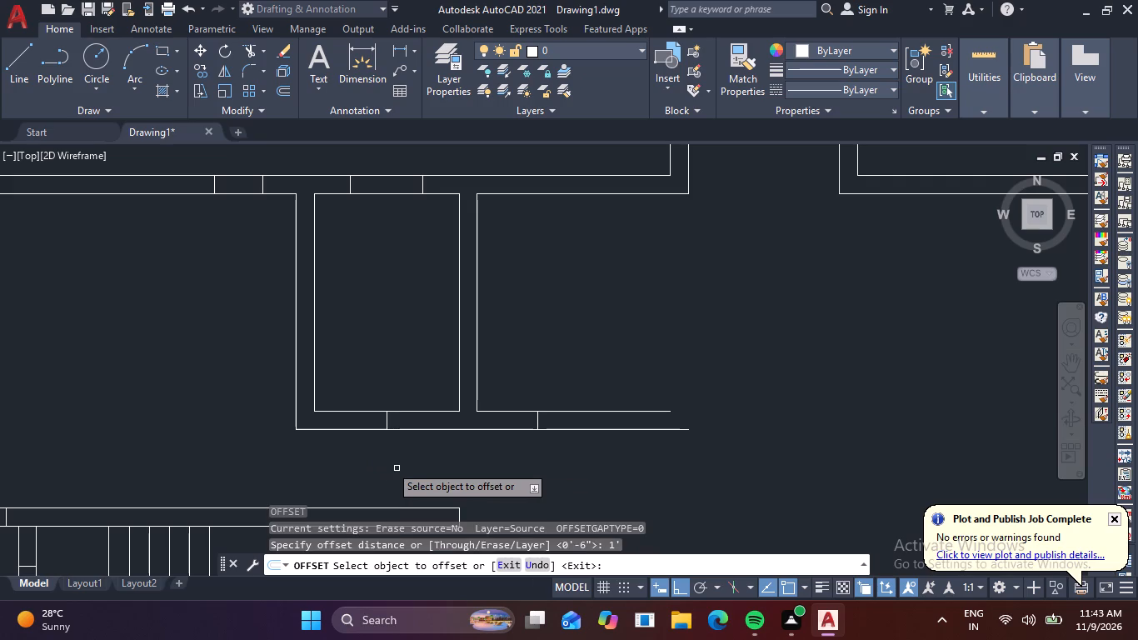
click(387, 418)
click(421, 418)
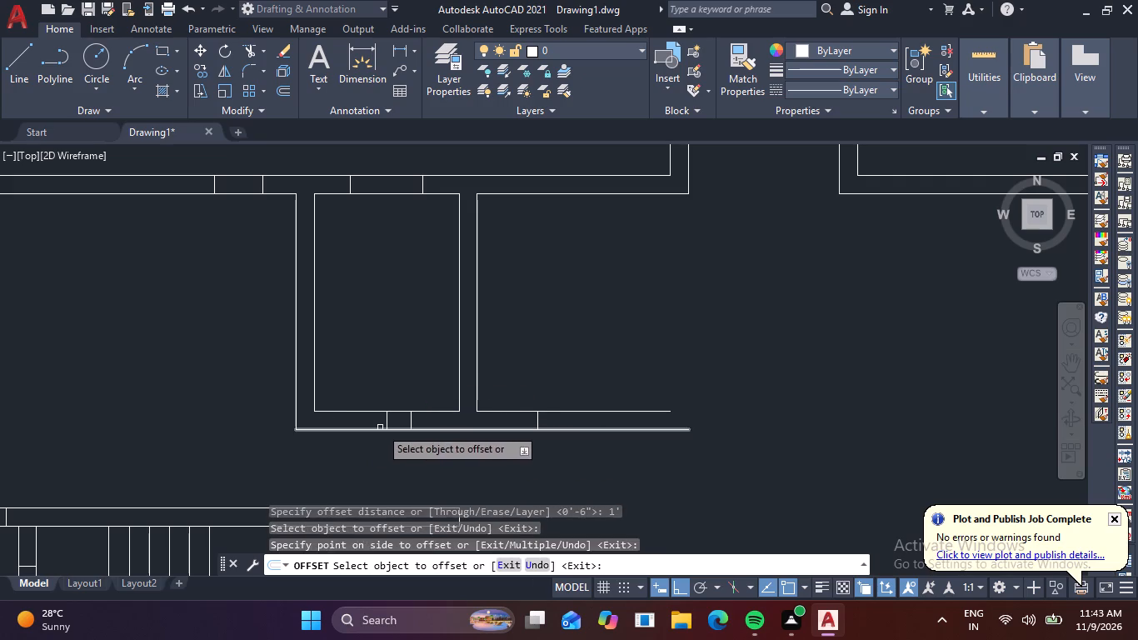
click(387, 423)
click(335, 432)
key(Escape)
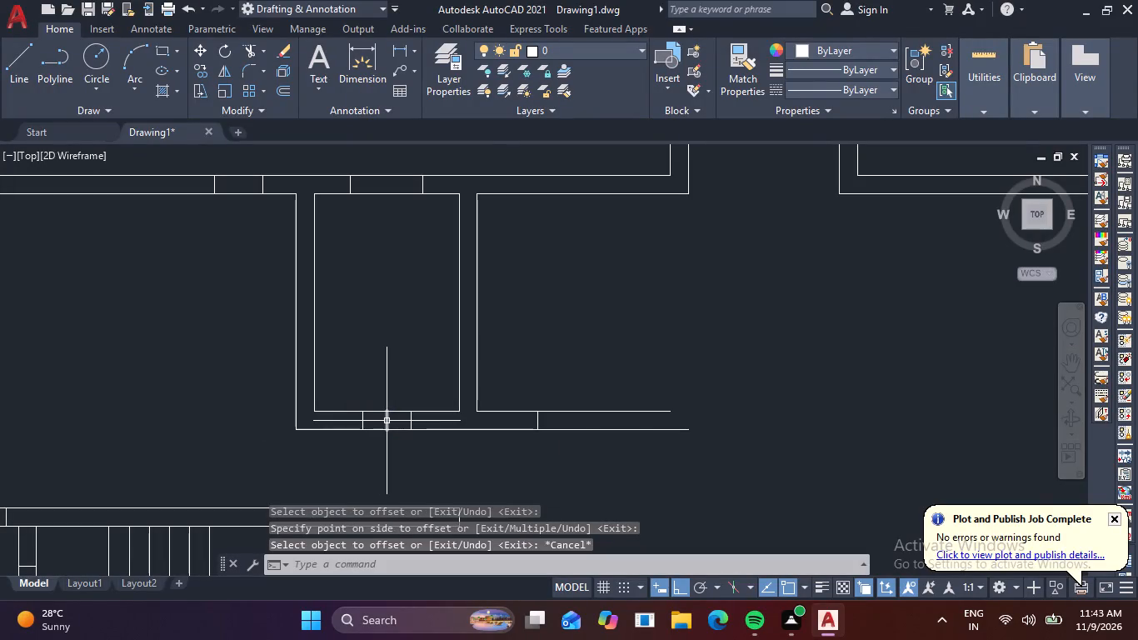
click(387, 421)
key(Delete)
Extend the small north room's outer east wall line to the outer south wall line, and the adjoining inner south line west.
scroll(479, 399, down, 2)
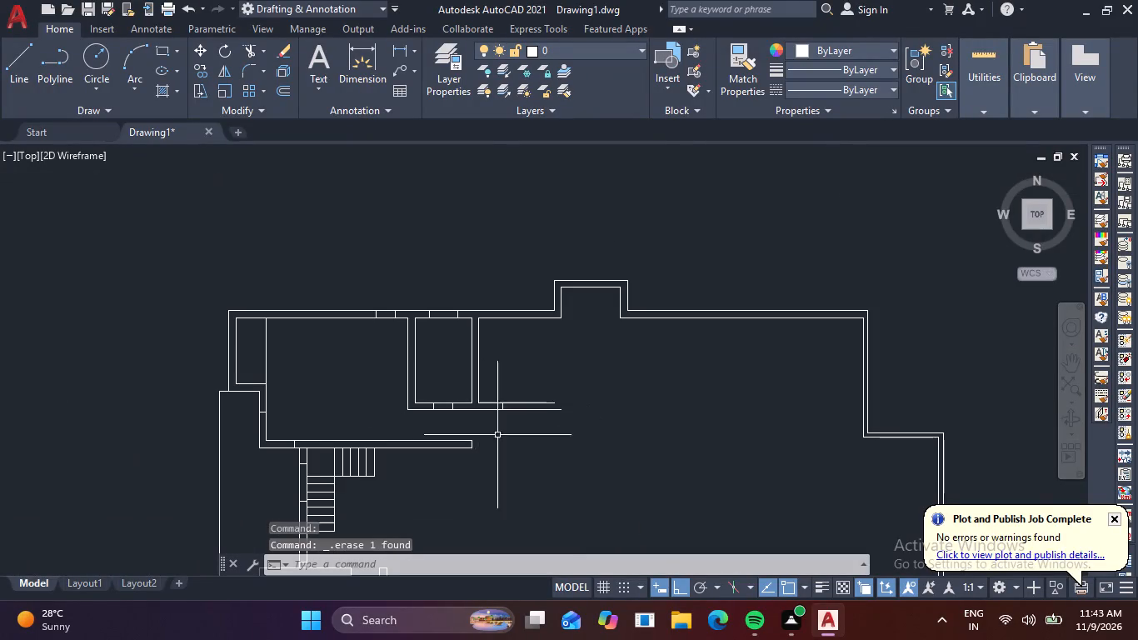
scroll(420, 314, up, 2)
scroll(478, 331, down, 1)
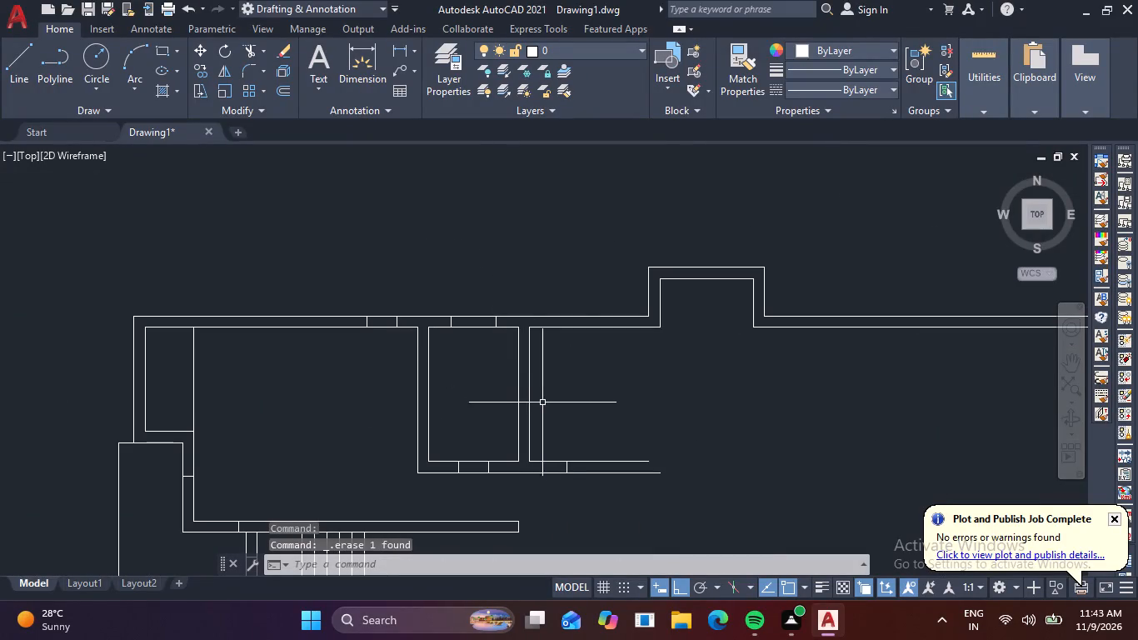
key(e)
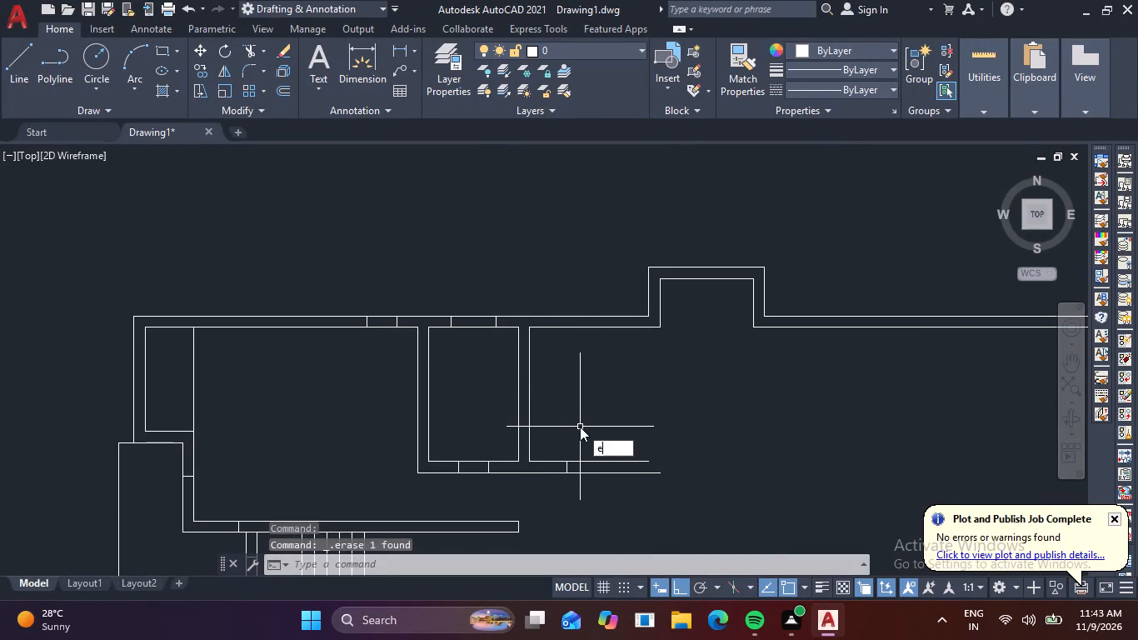
key(x)
key(space)
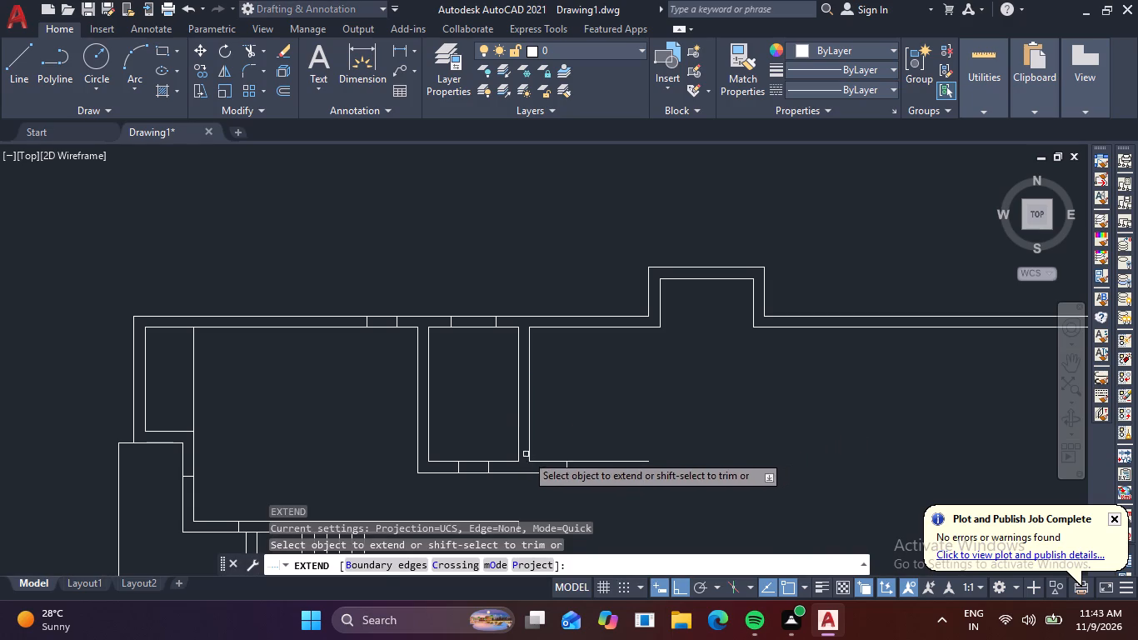
click(526, 454)
click(537, 454)
click(559, 451)
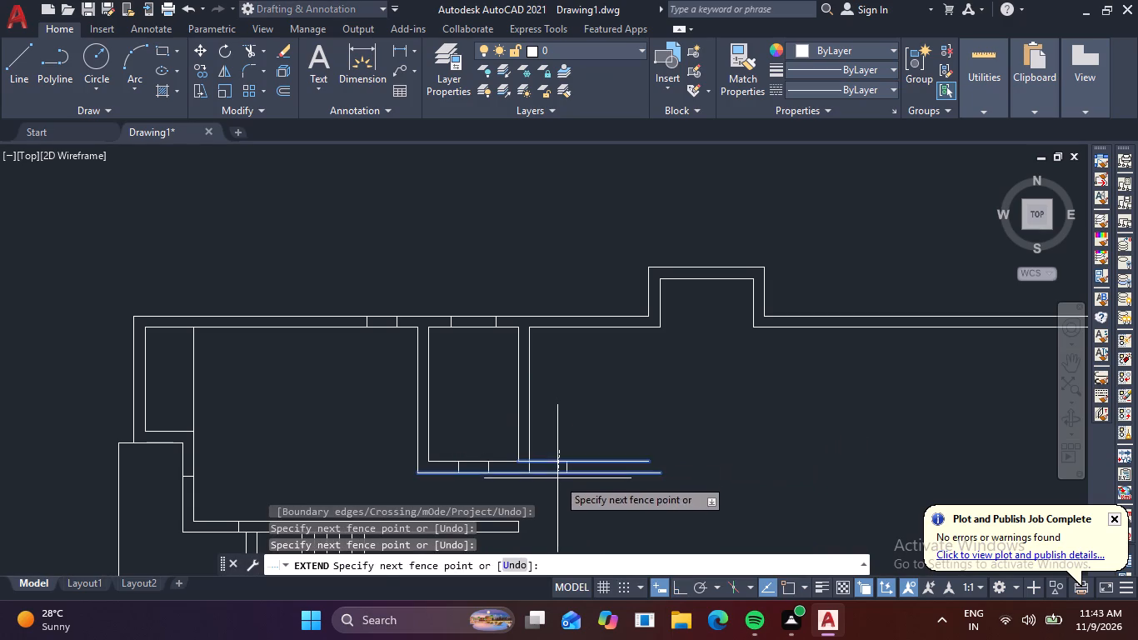
click(557, 480)
key(Escape)
key(Escape)
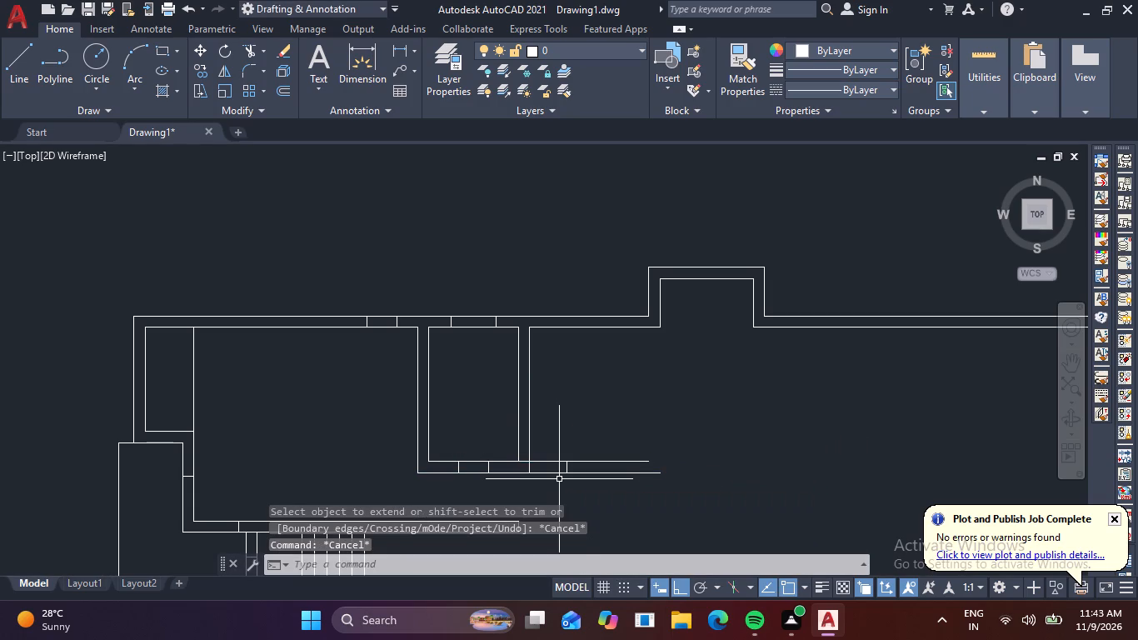
Trim away the south wall lines and leftover pieces east of the small north room, plus the inner line's stub at the southeast corner.
key(t)
key(r)
key(space)
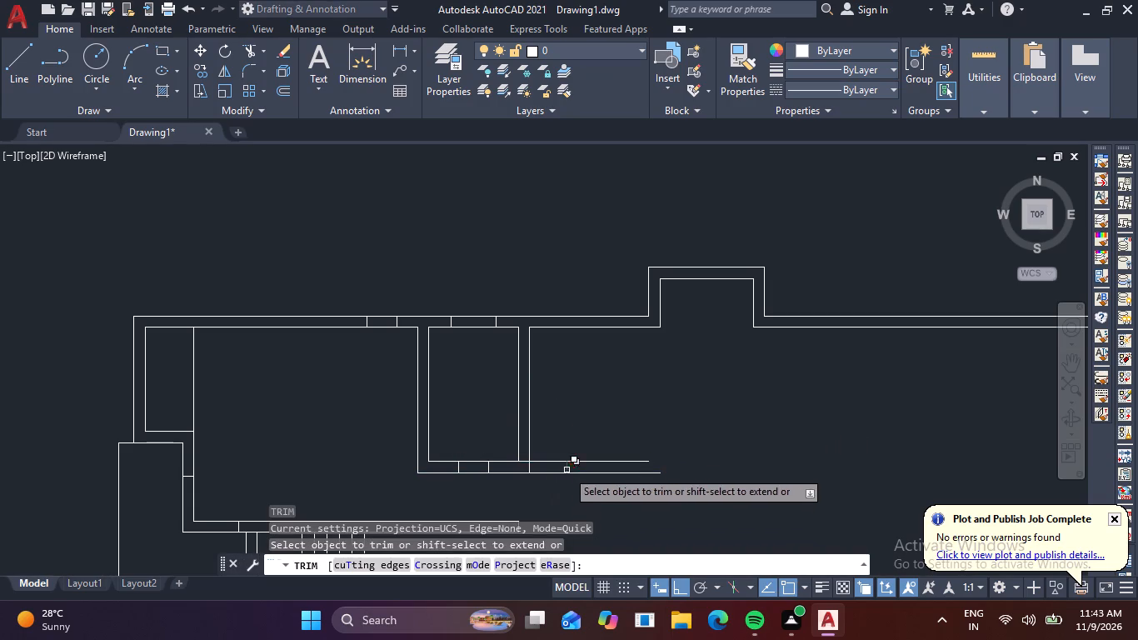
click(557, 455)
click(555, 485)
click(565, 470)
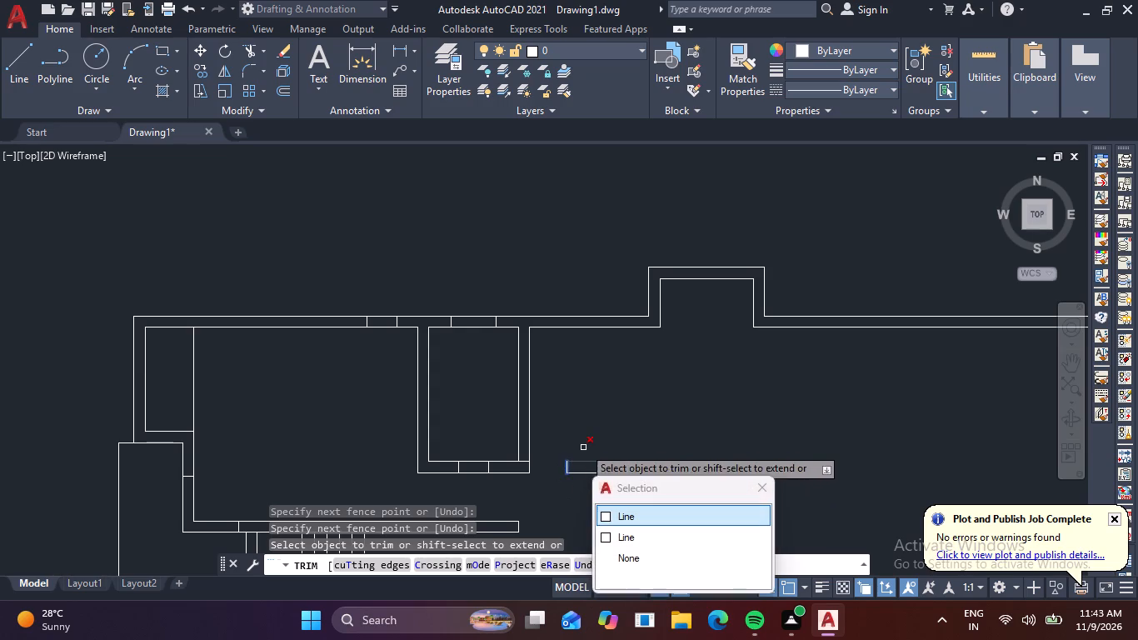
click(565, 467)
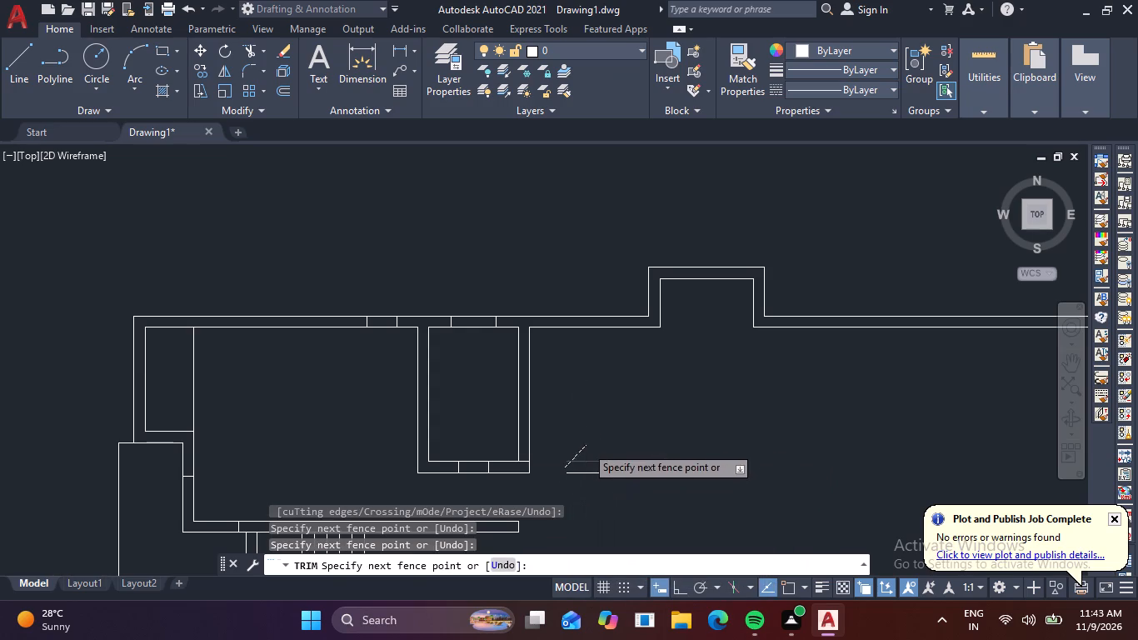
click(586, 446)
click(596, 474)
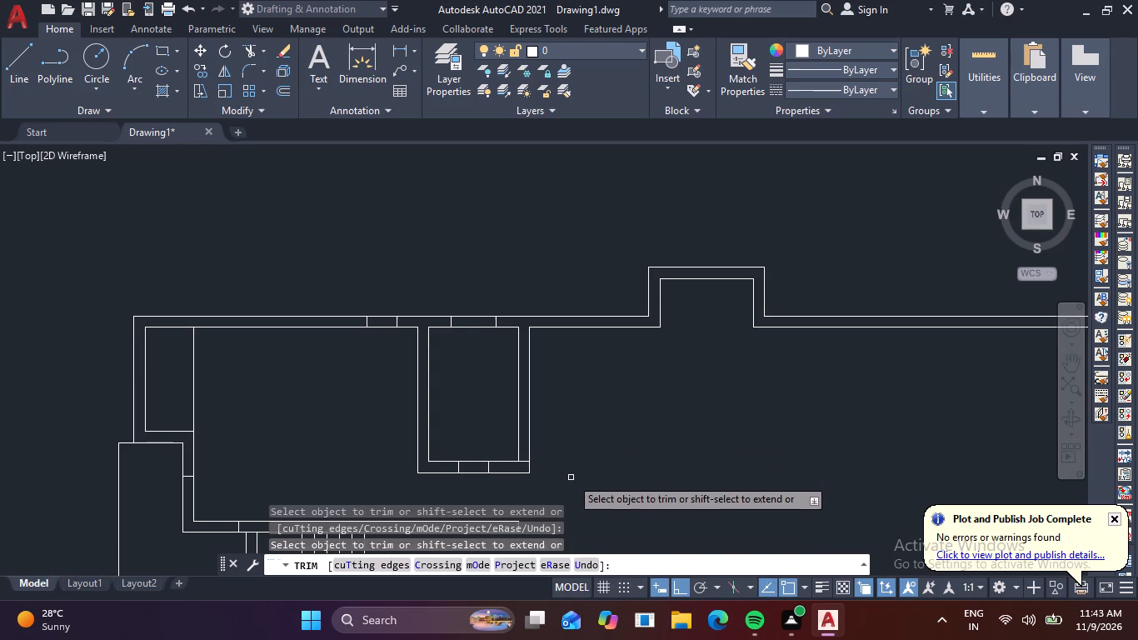
scroll(521, 459, up, 3)
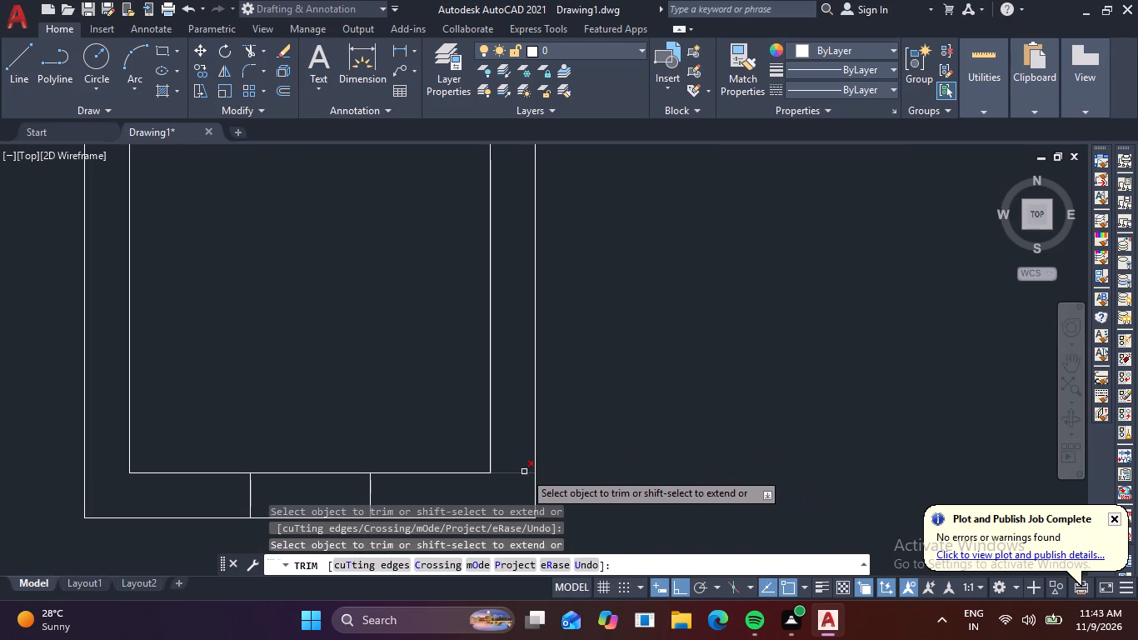
click(524, 472)
key(Escape)
scroll(598, 427, down, 3)
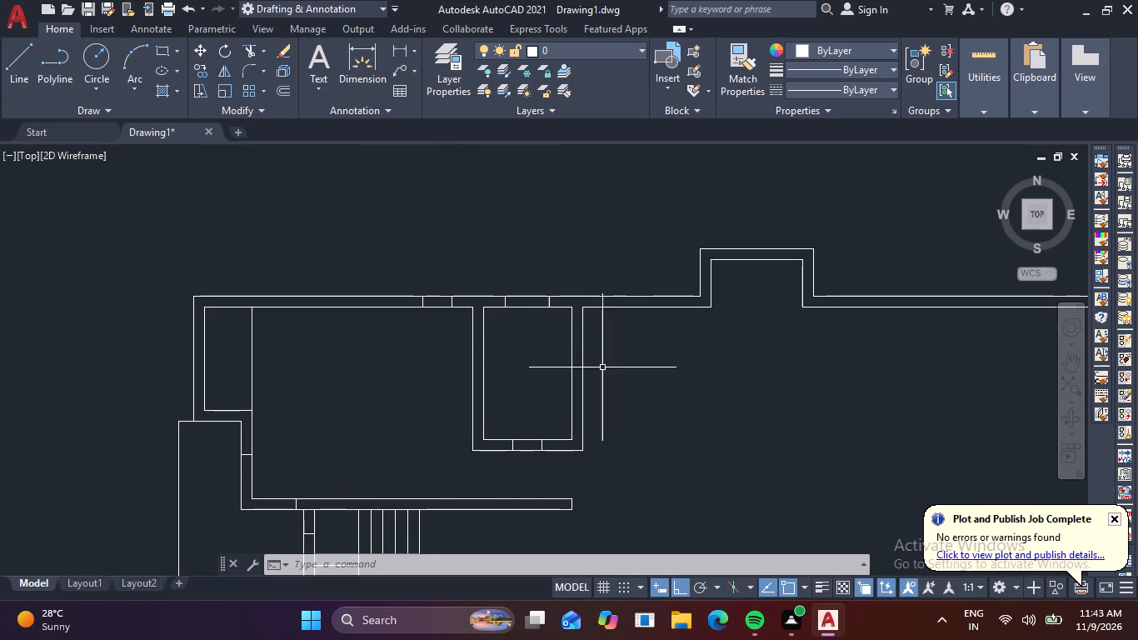
Erase the two horizontal partition lines inside the narrow room on the plan's south side.
middle_drag(676, 467, 688, 327)
scroll(688, 327, down, 1)
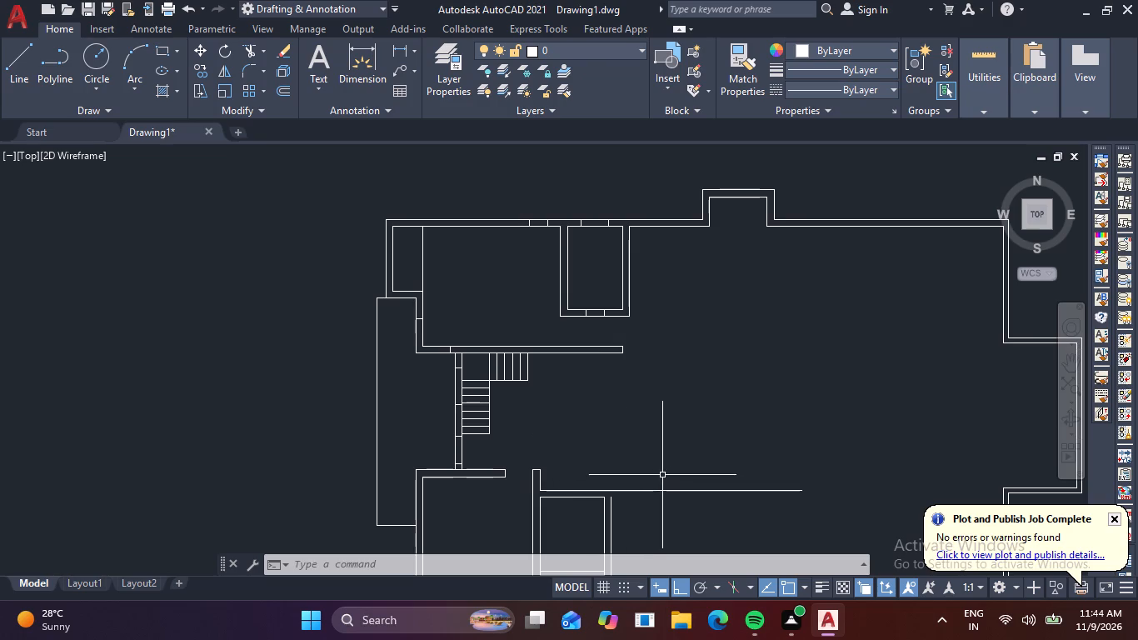
scroll(615, 475, down, 3)
middle_drag(608, 460, 600, 360)
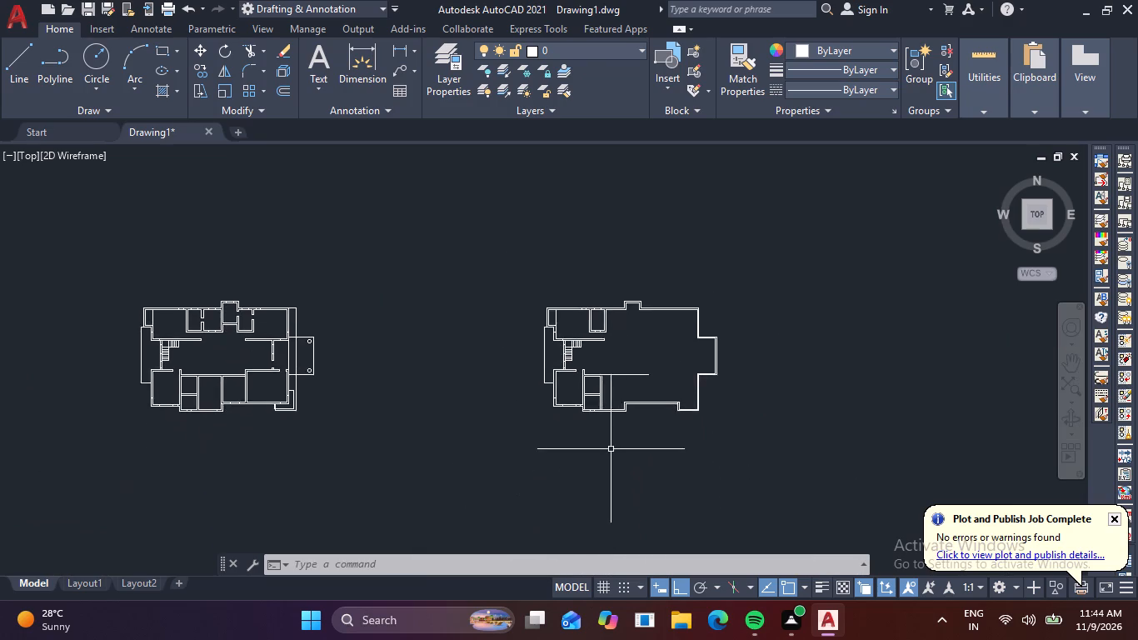
scroll(609, 449, up, 4)
middle_drag(642, 401, 664, 638)
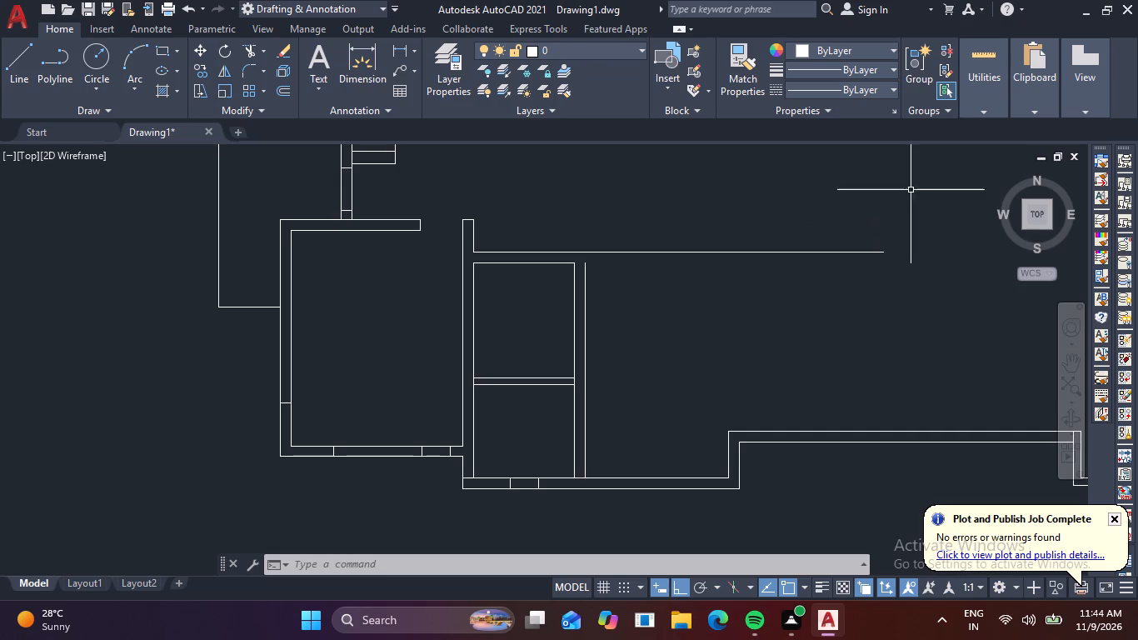
scroll(542, 496, up, 2)
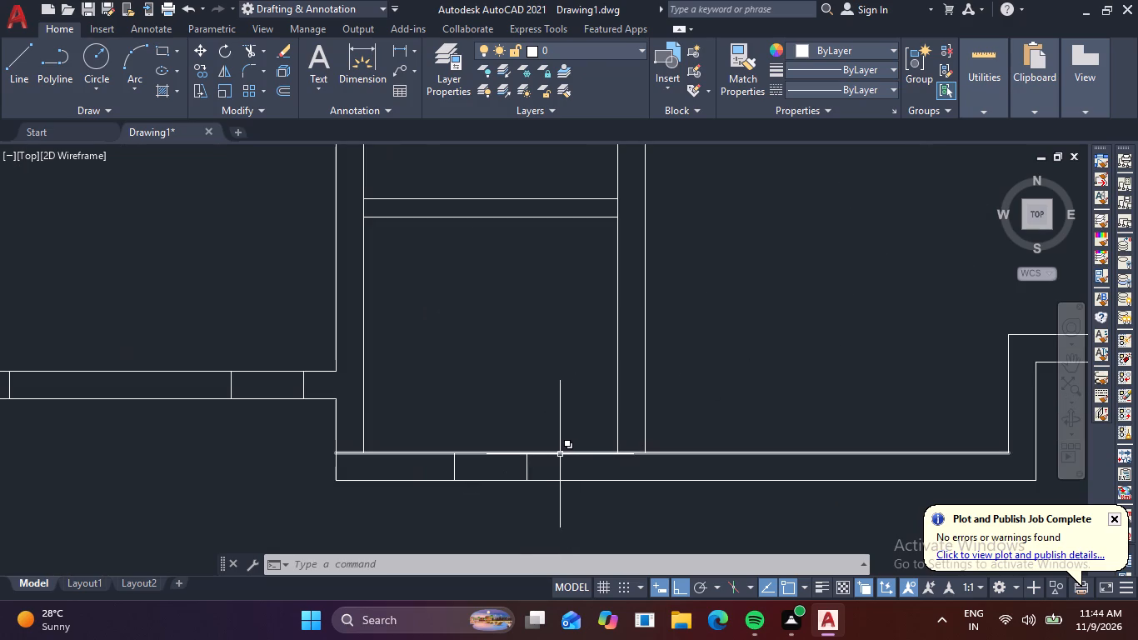
scroll(636, 431, down, 1)
click(576, 329)
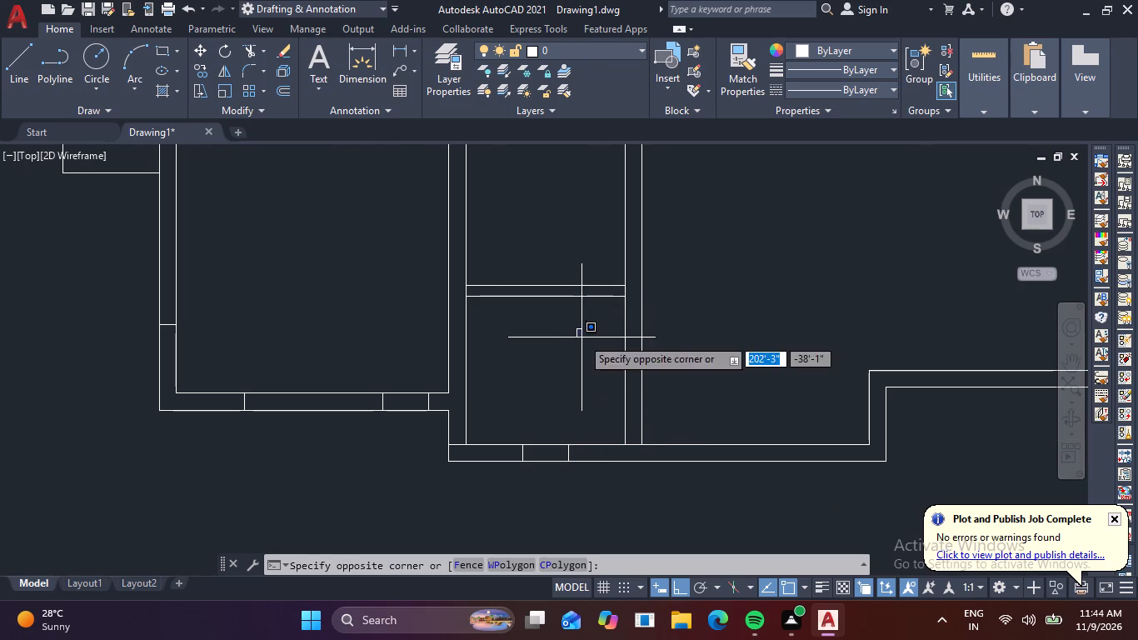
middle_drag(594, 408, 600, 448)
scroll(581, 412, down, 2)
click(584, 403)
click(576, 389)
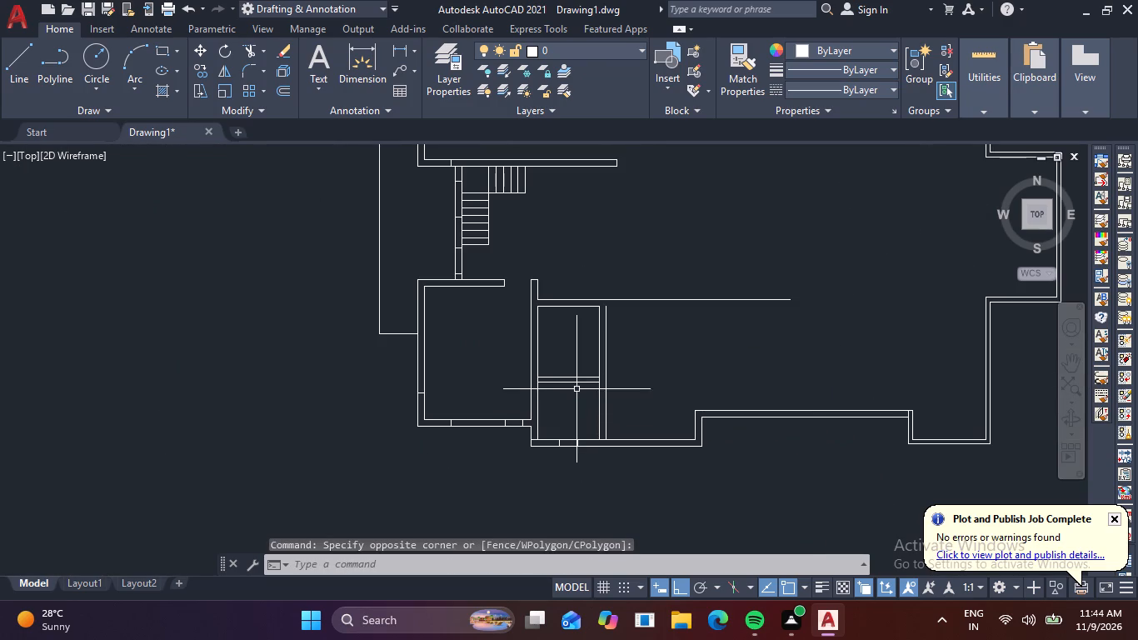
click(566, 368)
key(Delete)
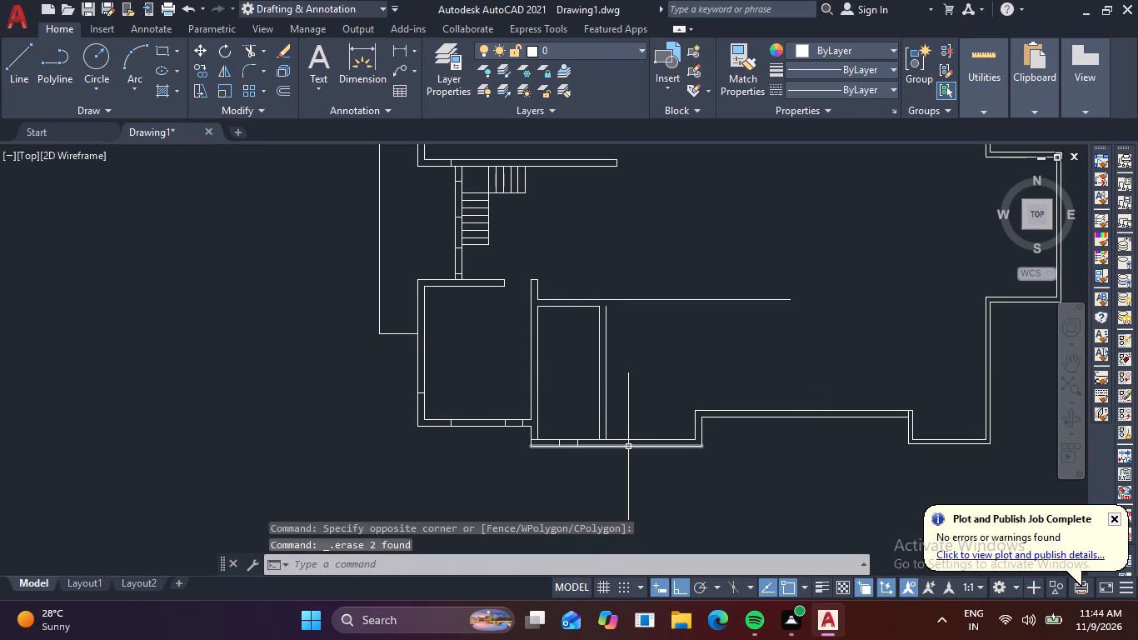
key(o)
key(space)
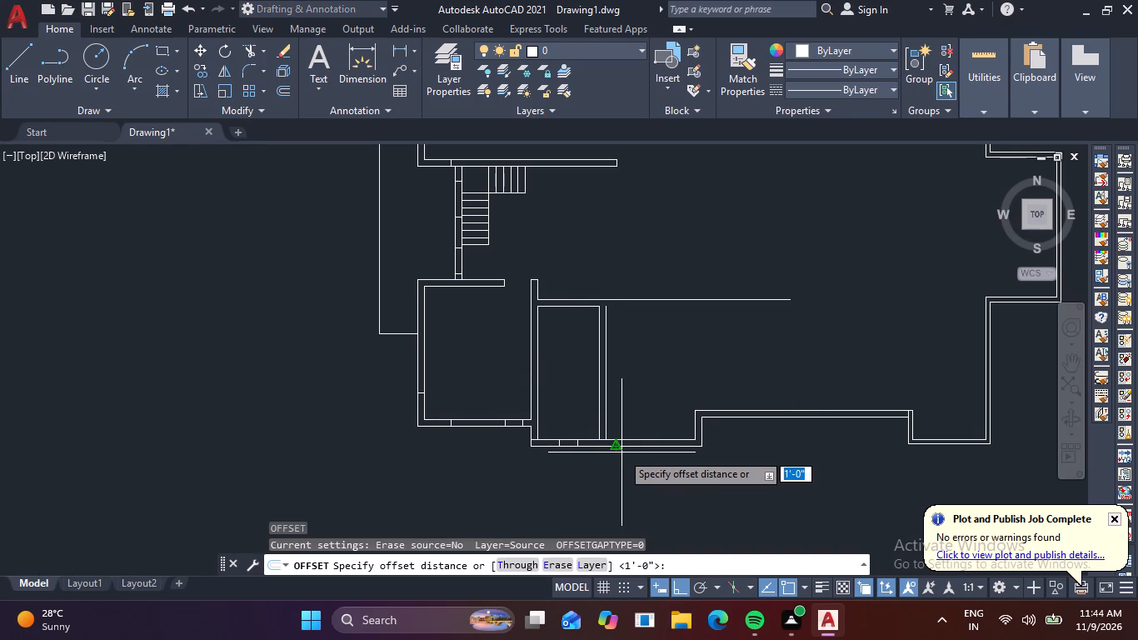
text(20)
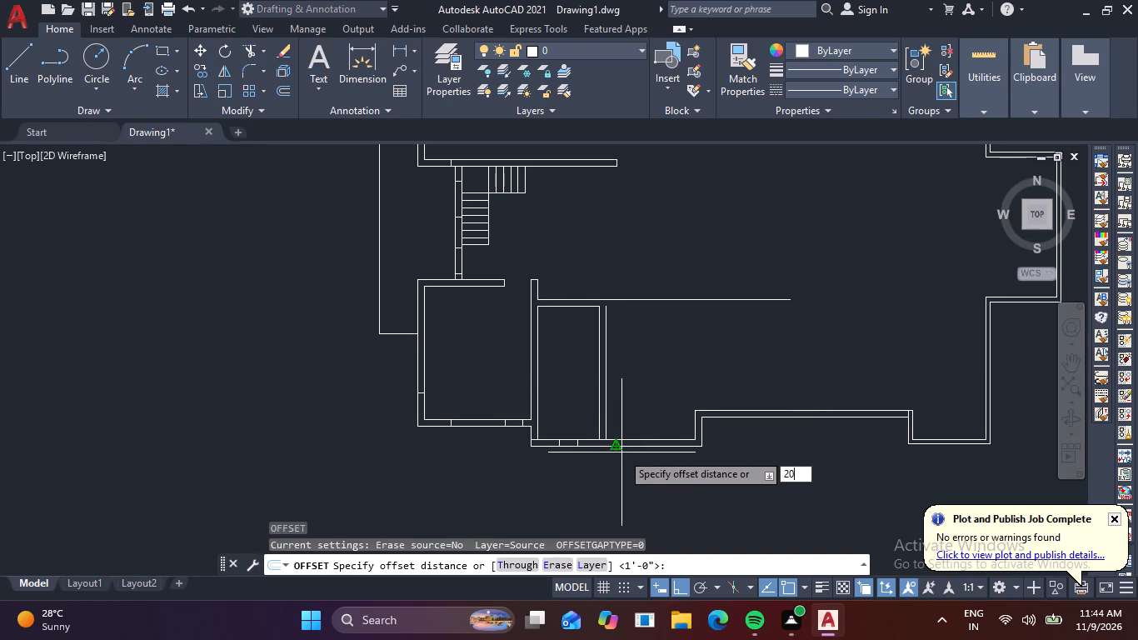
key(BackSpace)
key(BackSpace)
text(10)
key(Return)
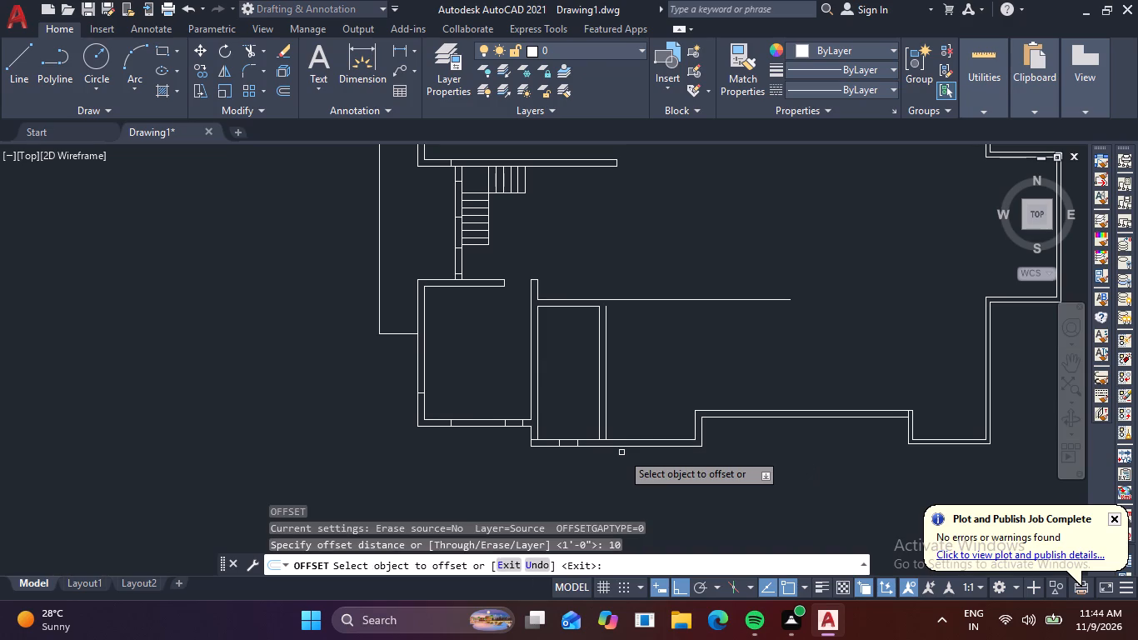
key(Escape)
Offset the narrow south room's inner south wall line 10' north, and offset the resulting line another 9" north.
key(o)
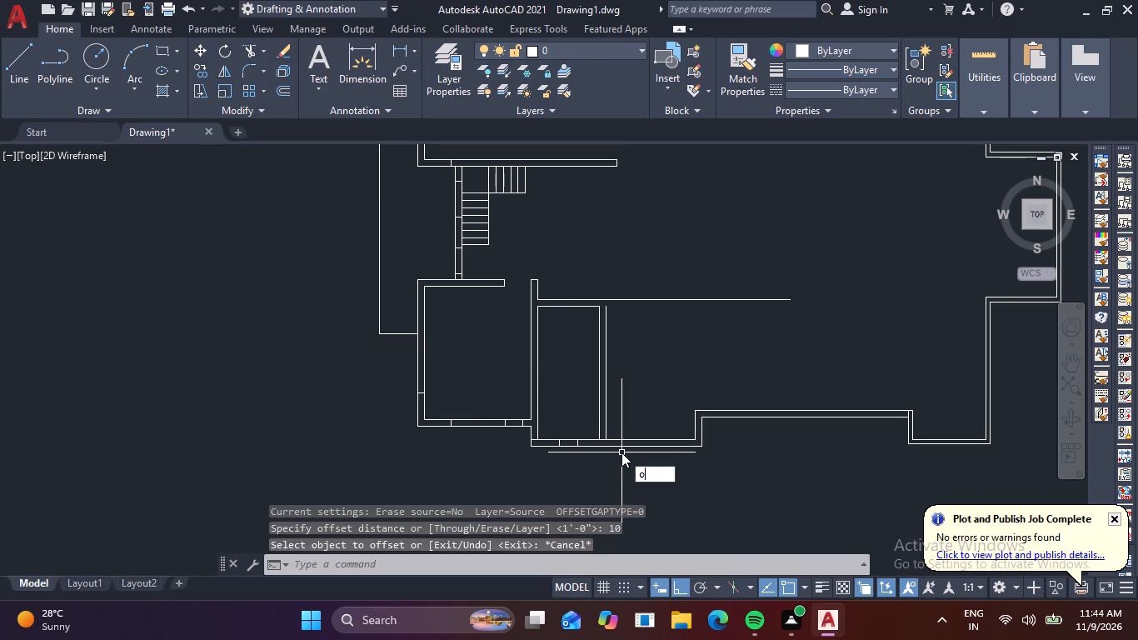
key(Return)
text(10')
key(Return)
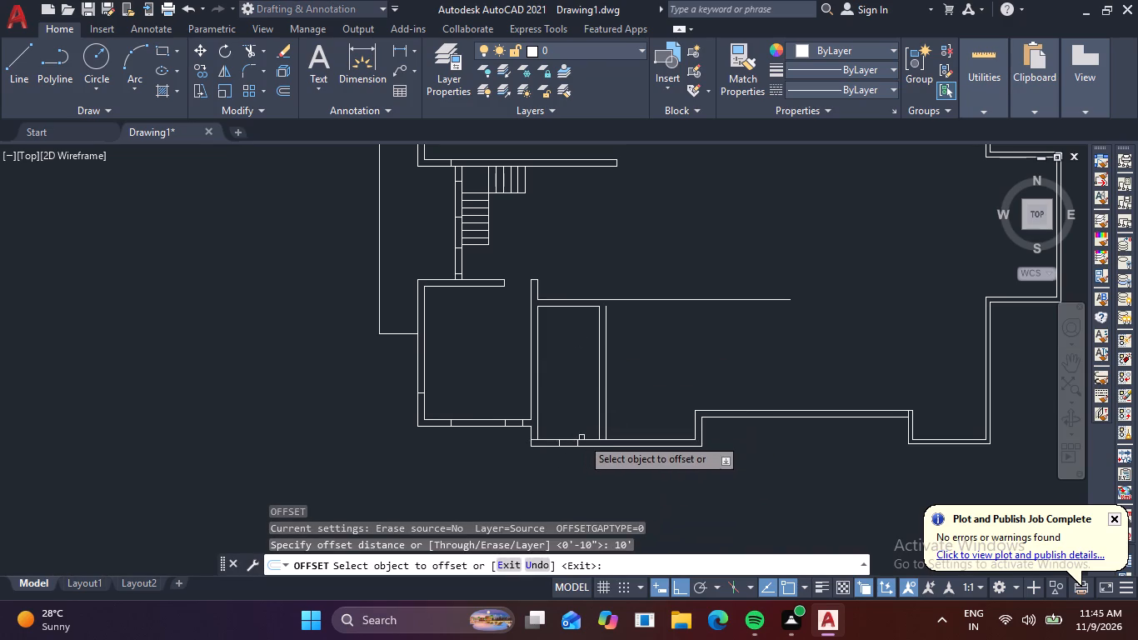
click(584, 439)
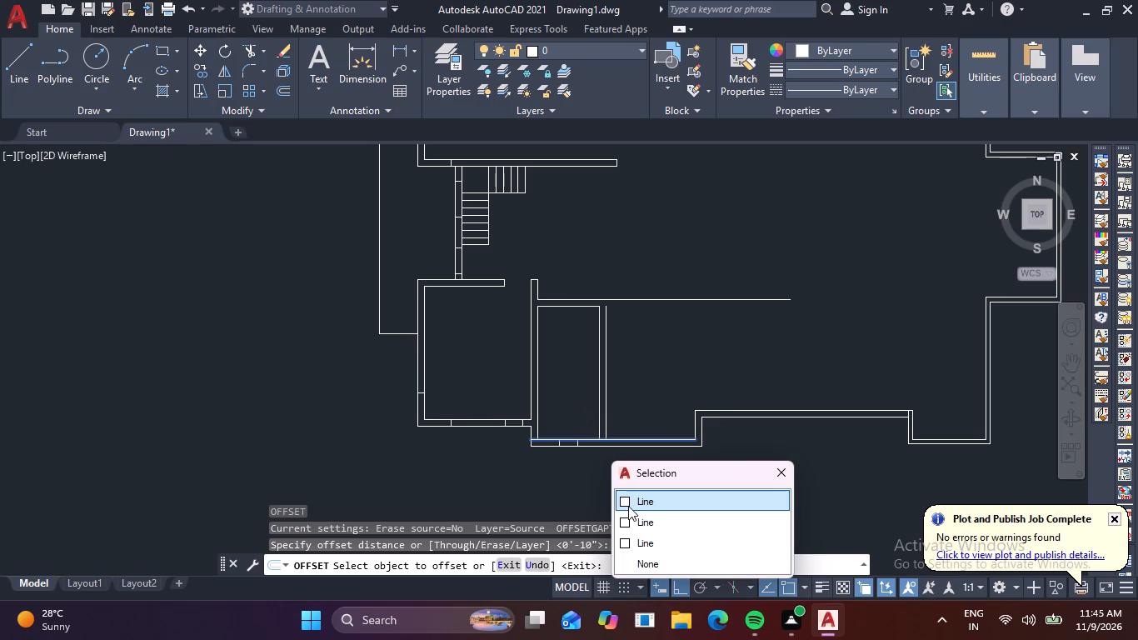
click(626, 504)
click(572, 377)
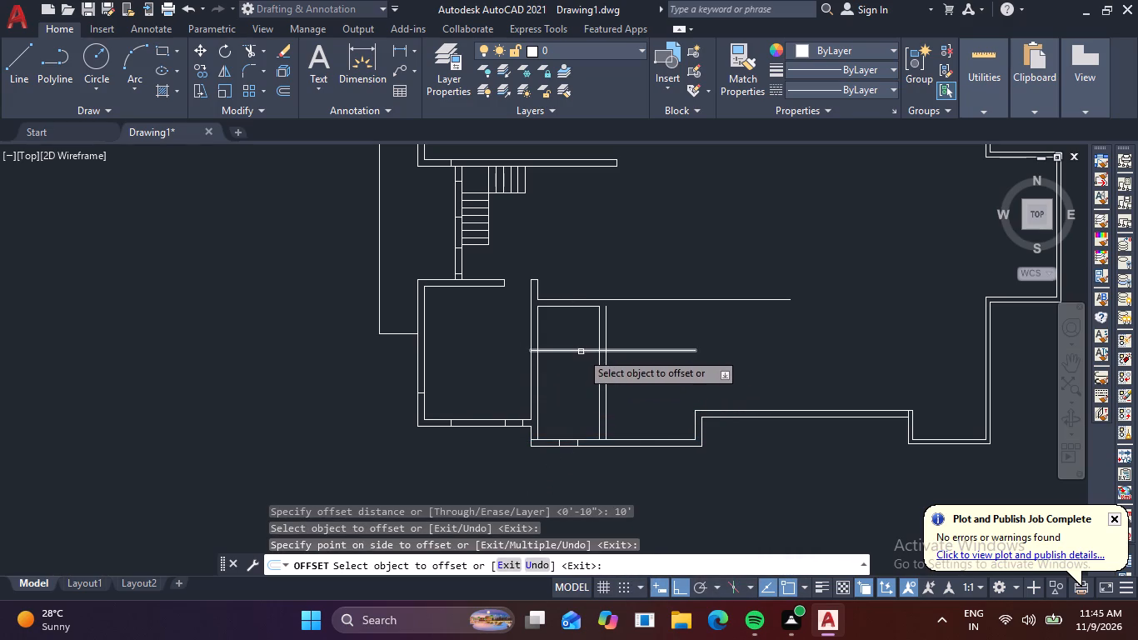
click(581, 352)
text(9)
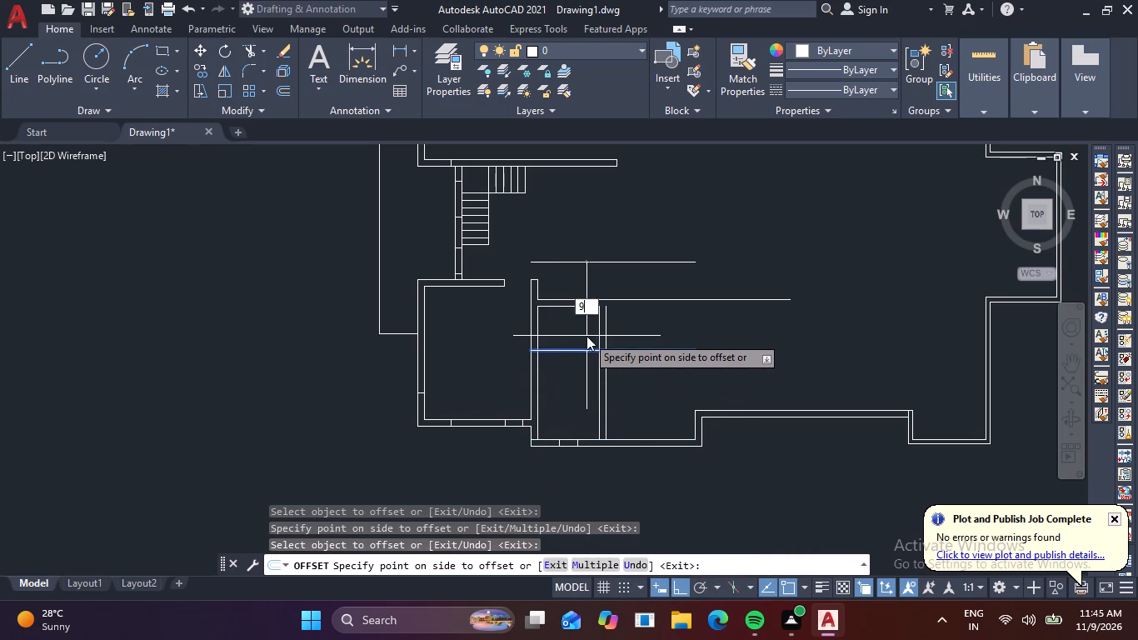
key(space)
key(Escape)
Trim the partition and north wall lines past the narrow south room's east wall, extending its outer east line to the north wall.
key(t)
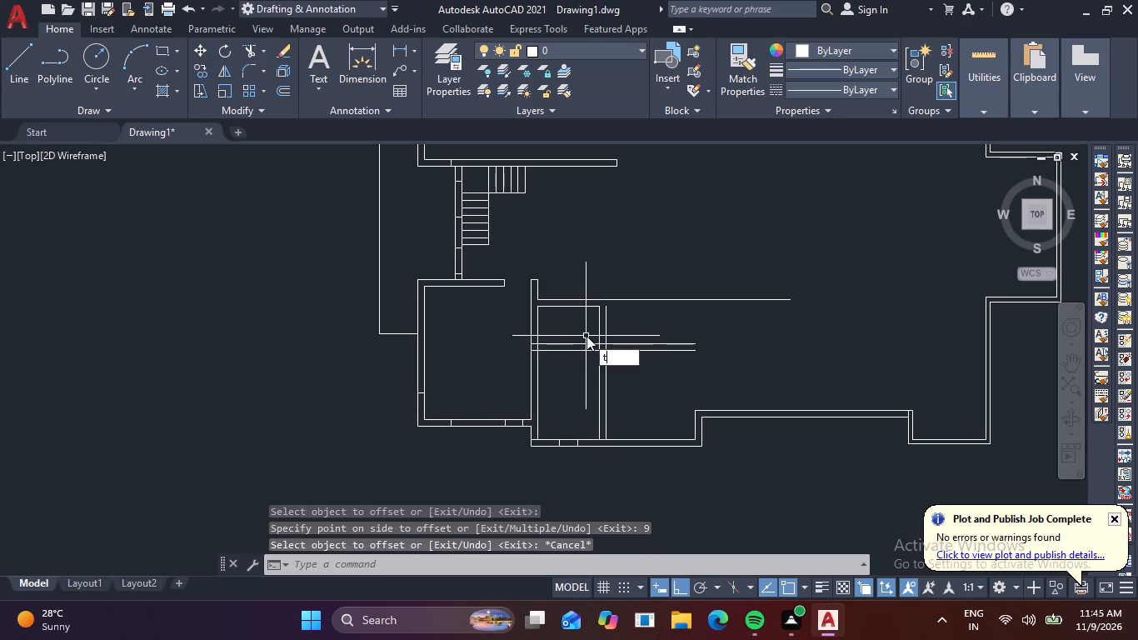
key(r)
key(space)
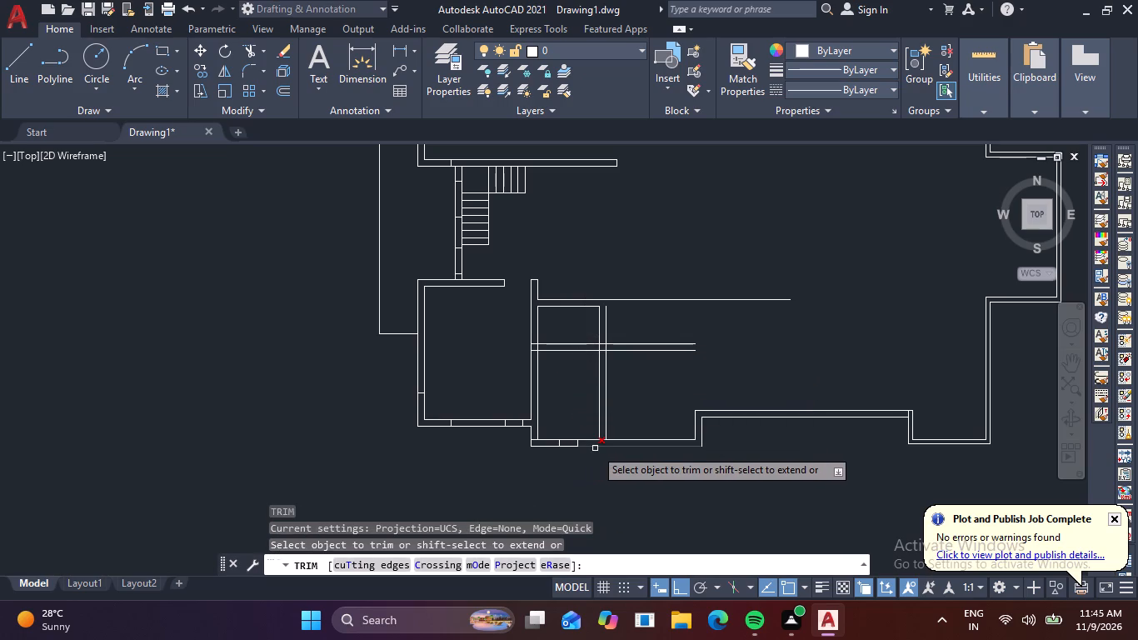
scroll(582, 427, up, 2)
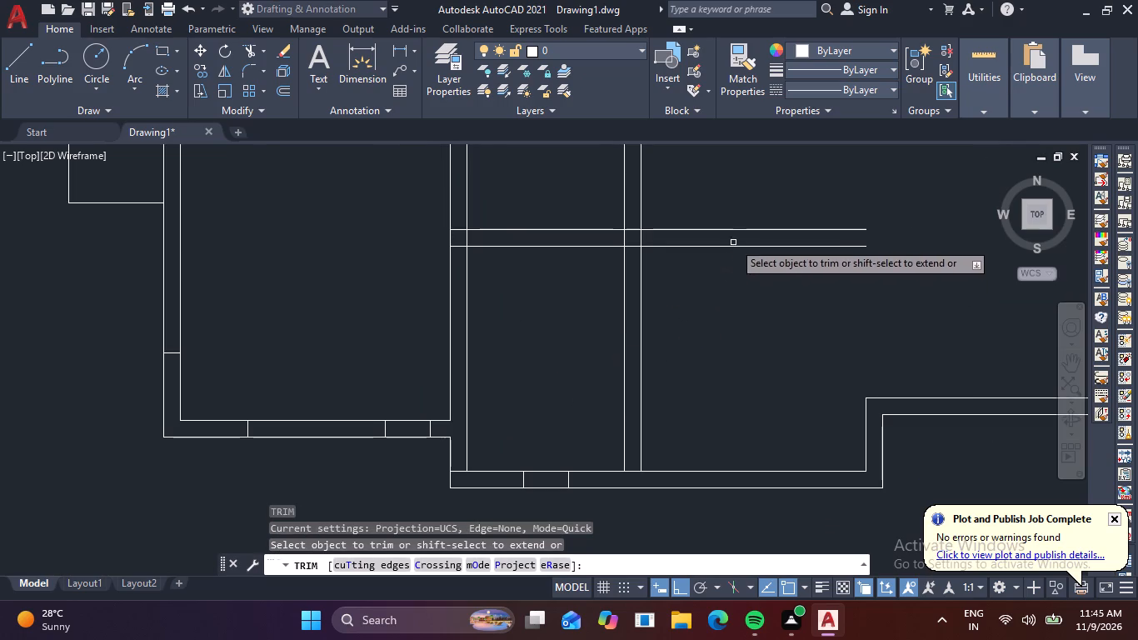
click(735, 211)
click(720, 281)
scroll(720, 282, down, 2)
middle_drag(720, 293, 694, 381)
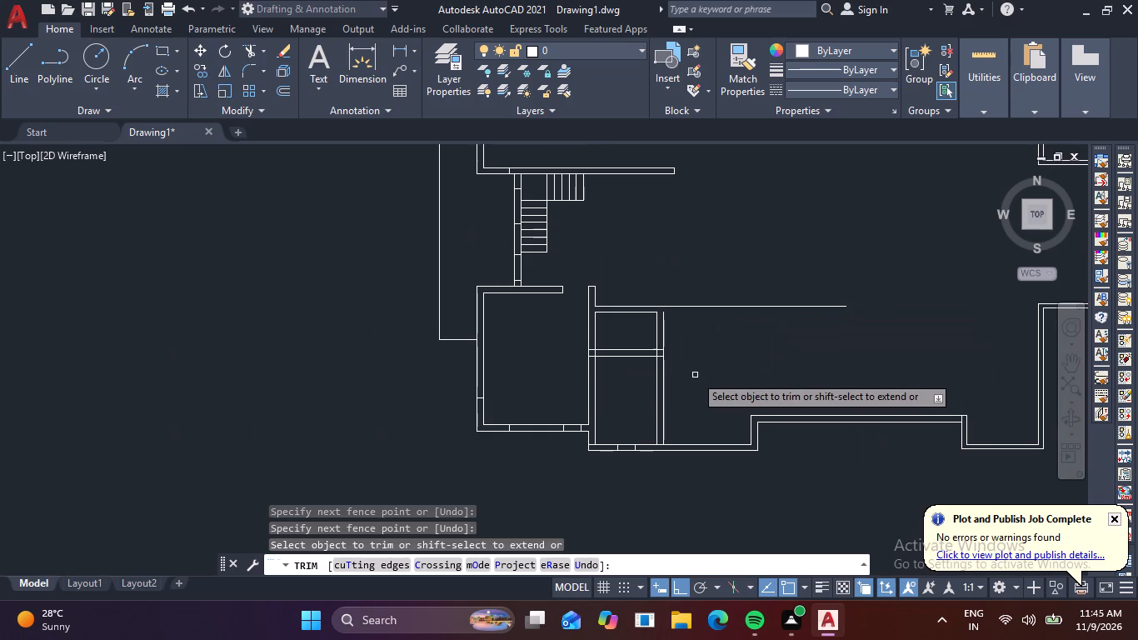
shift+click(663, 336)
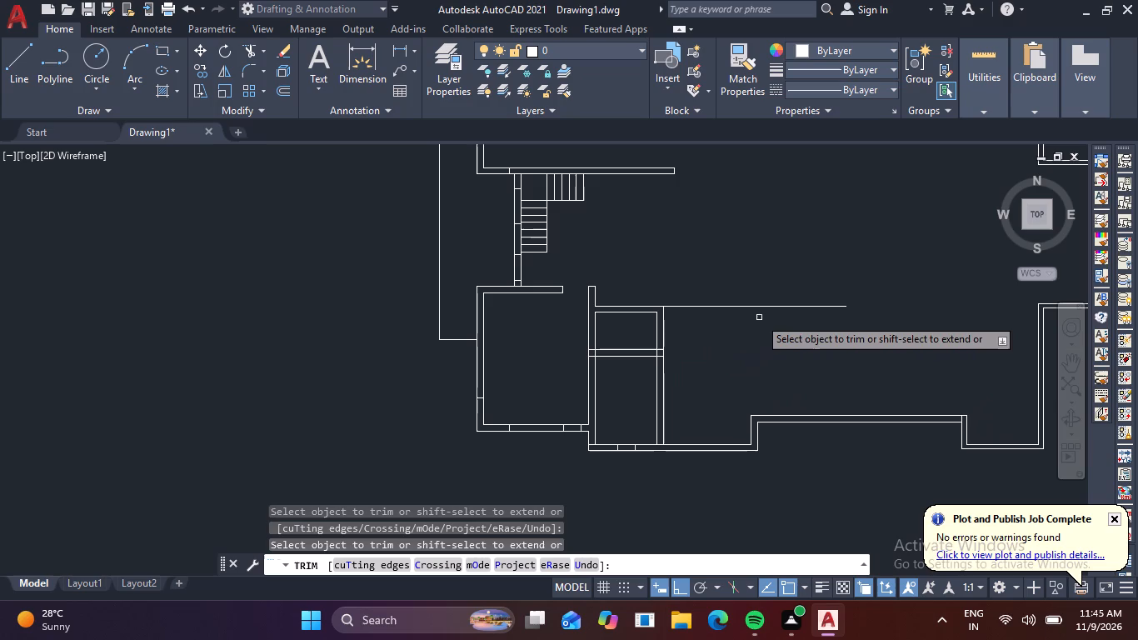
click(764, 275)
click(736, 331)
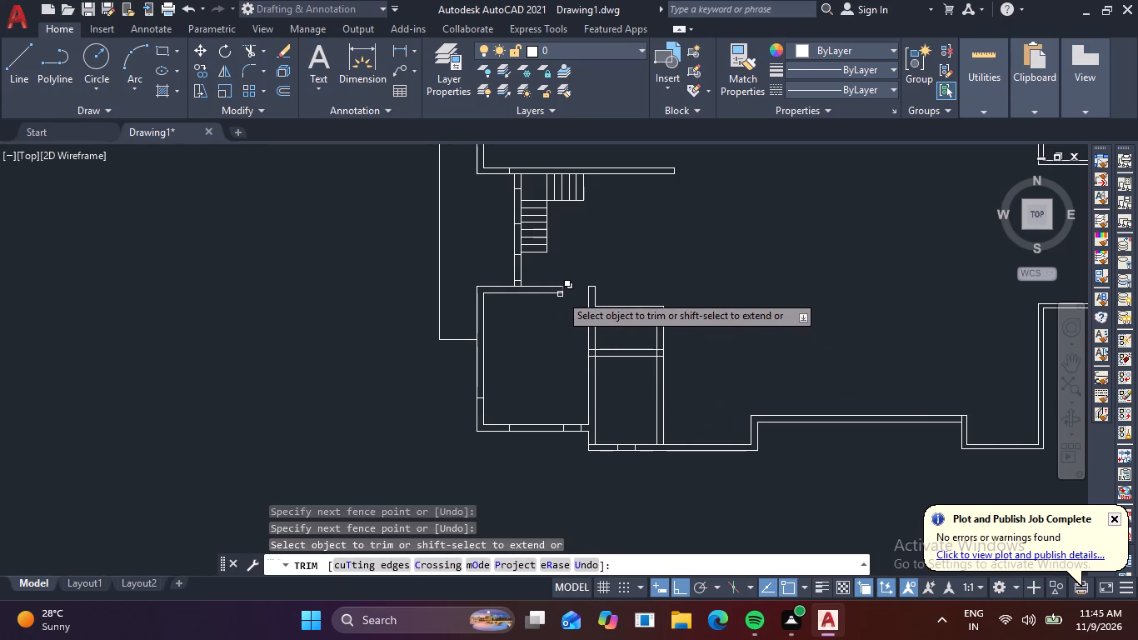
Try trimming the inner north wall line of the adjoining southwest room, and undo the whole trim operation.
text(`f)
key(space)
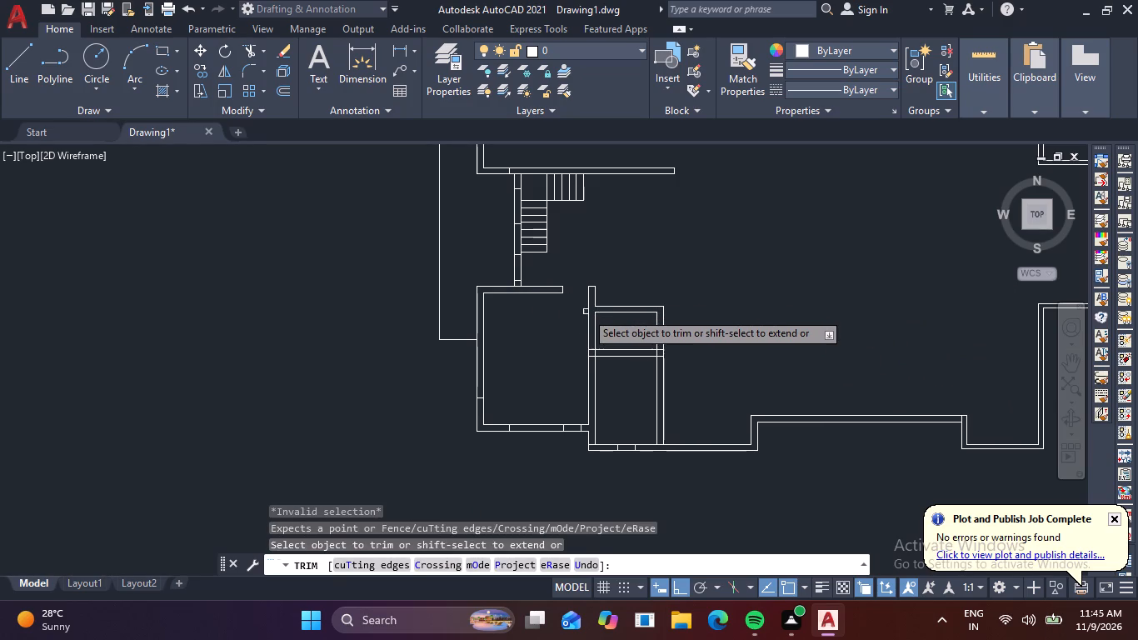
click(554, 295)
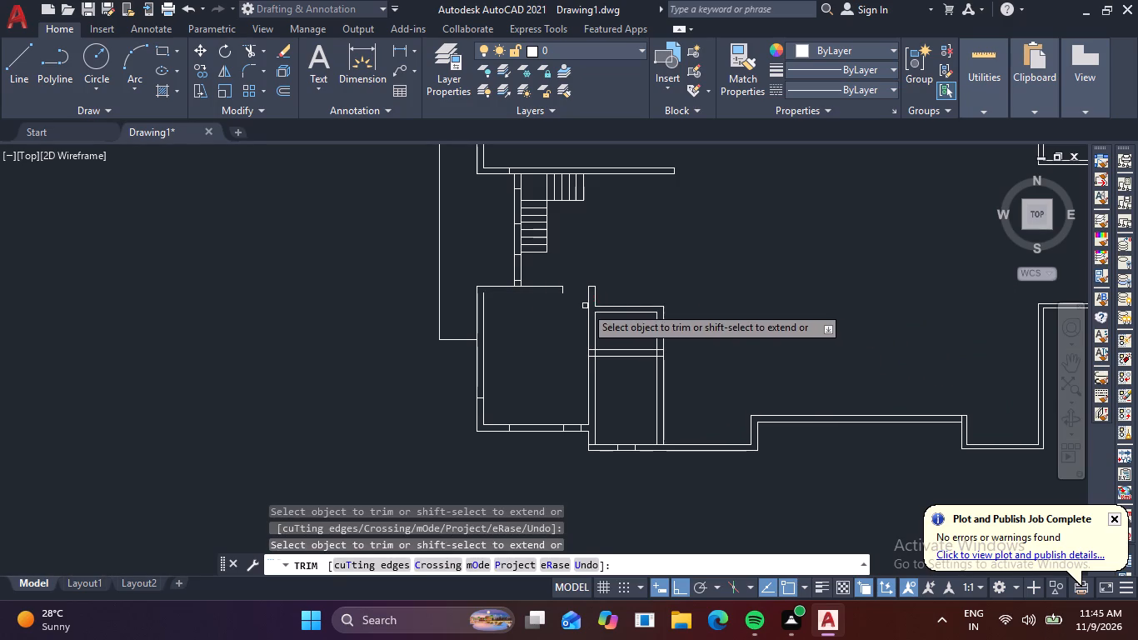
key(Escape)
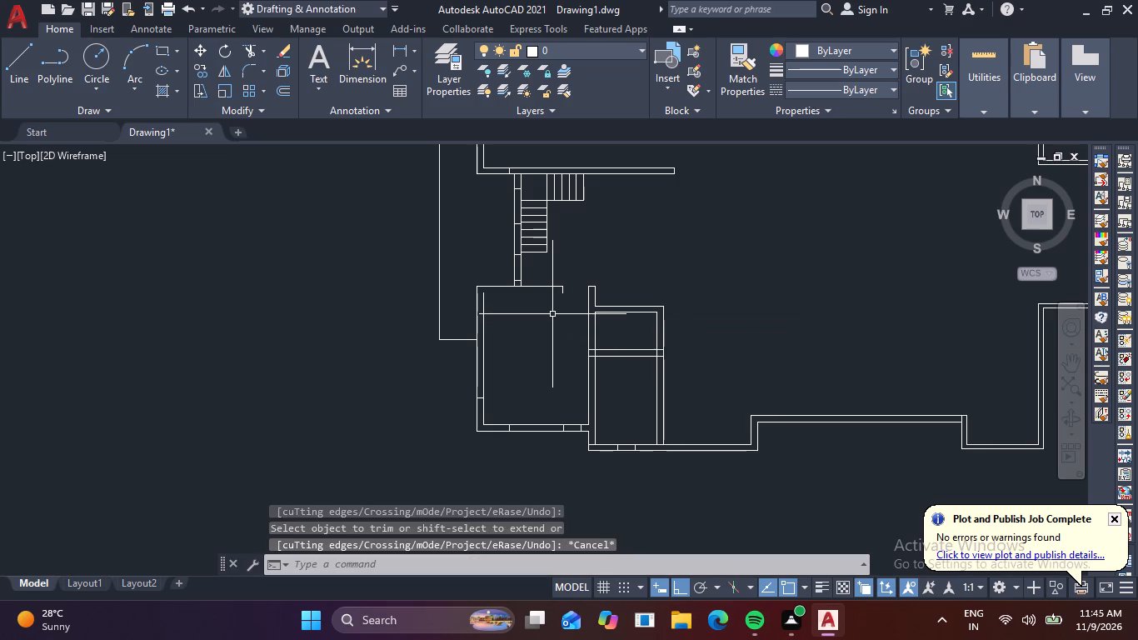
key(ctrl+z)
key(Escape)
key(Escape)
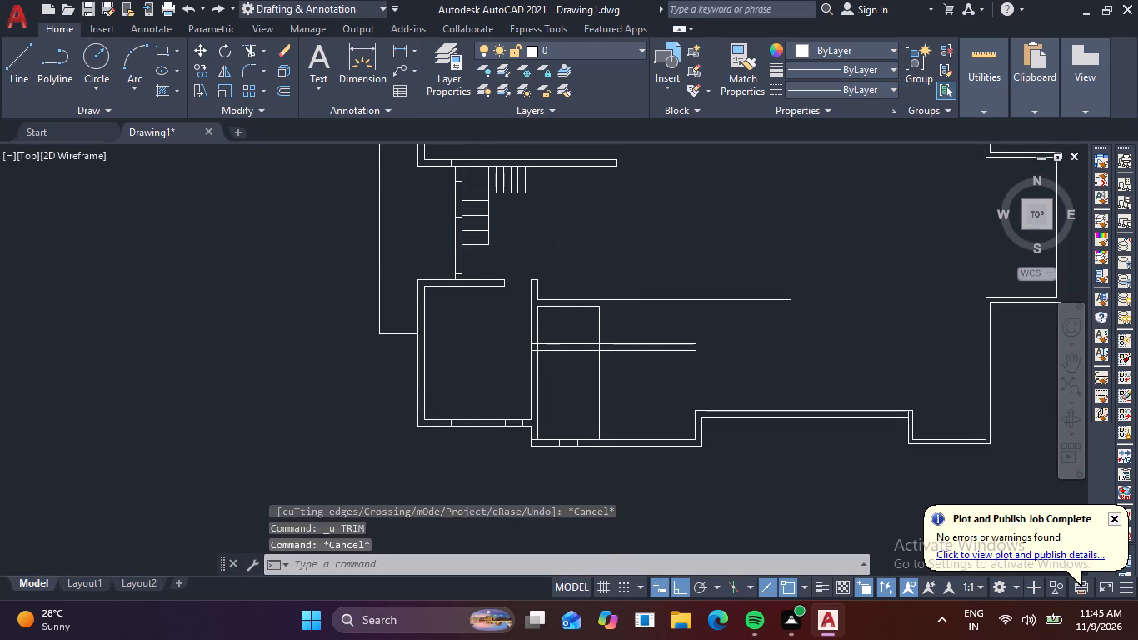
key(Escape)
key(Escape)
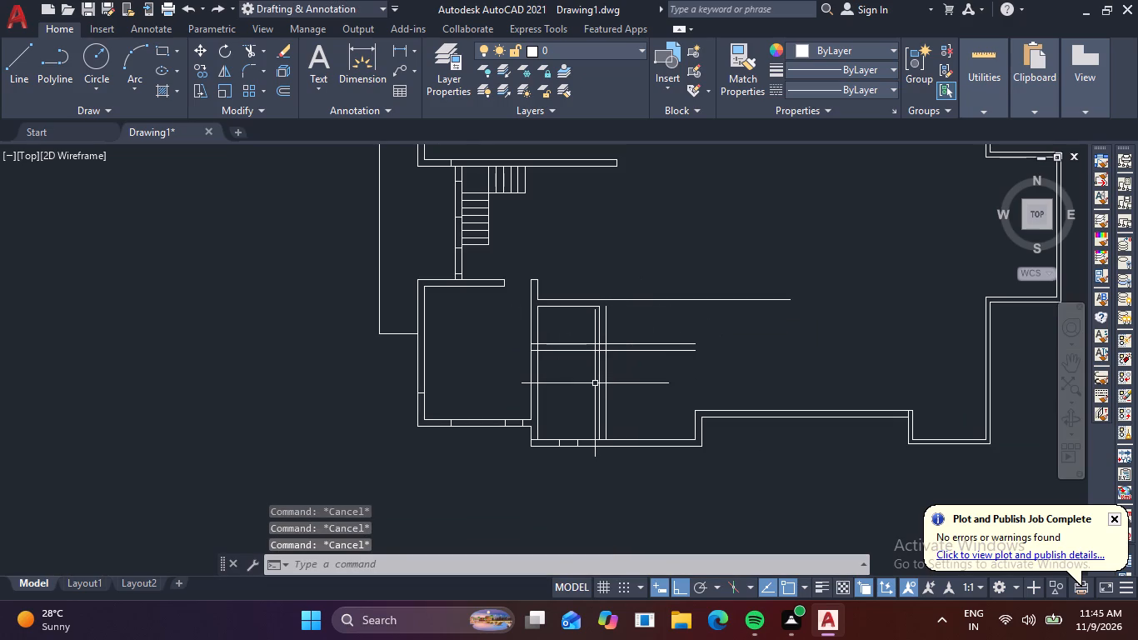
Trim the partition and north wall lines past the narrow south room's east wall, extending its outer east line to the north wall.
key(t)
key(r)
key(space)
drag(653, 327, 651, 377)
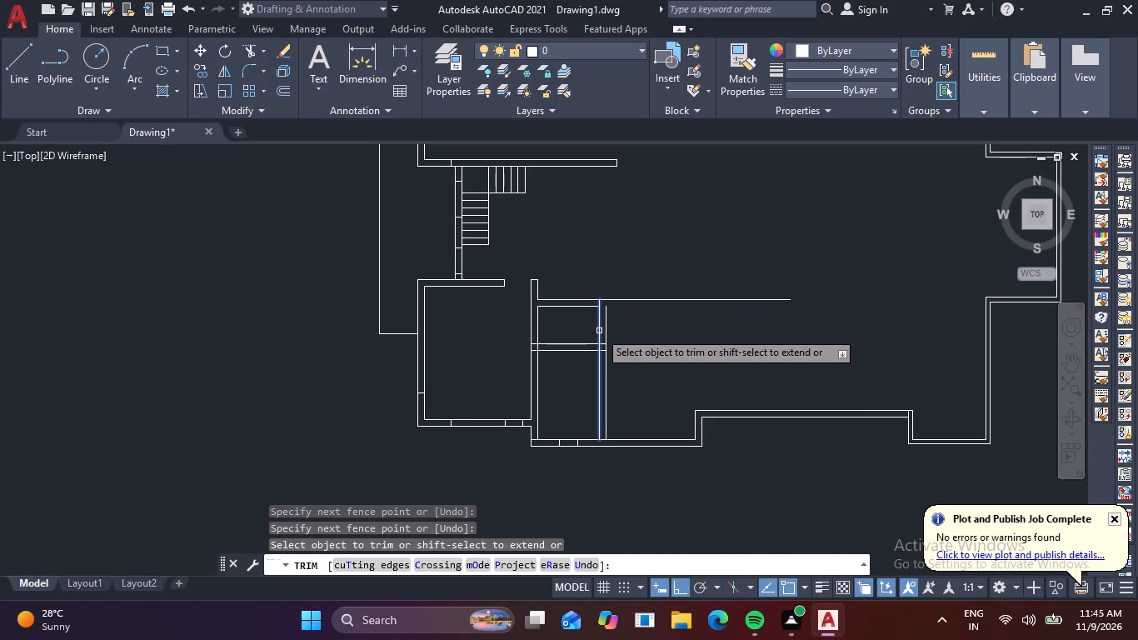
shift+click(606, 323)
click(669, 294)
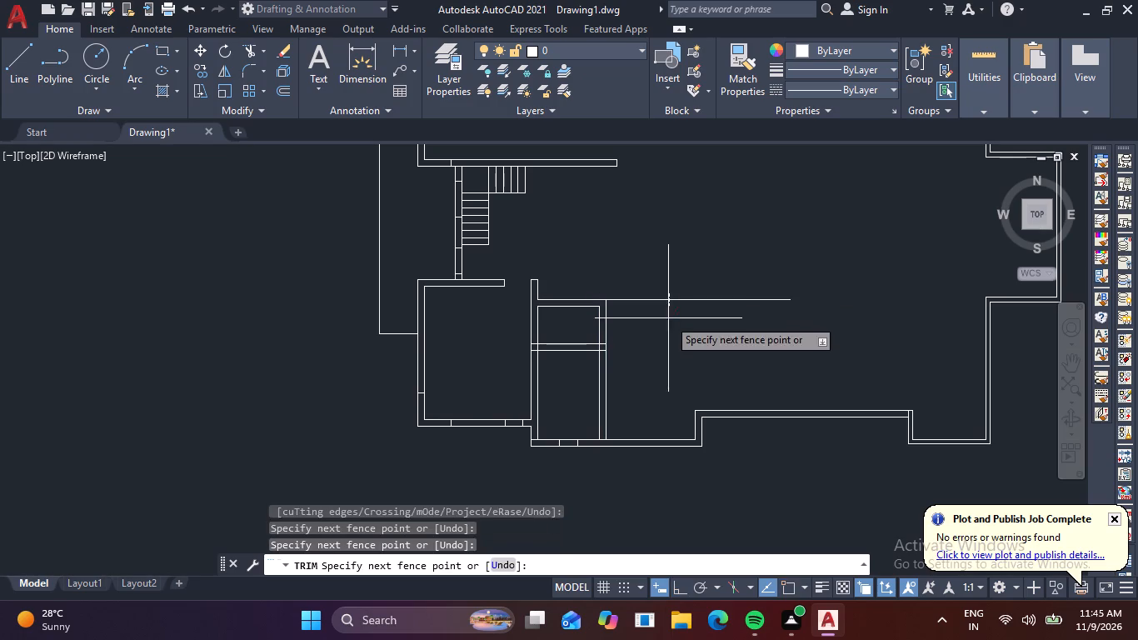
click(668, 321)
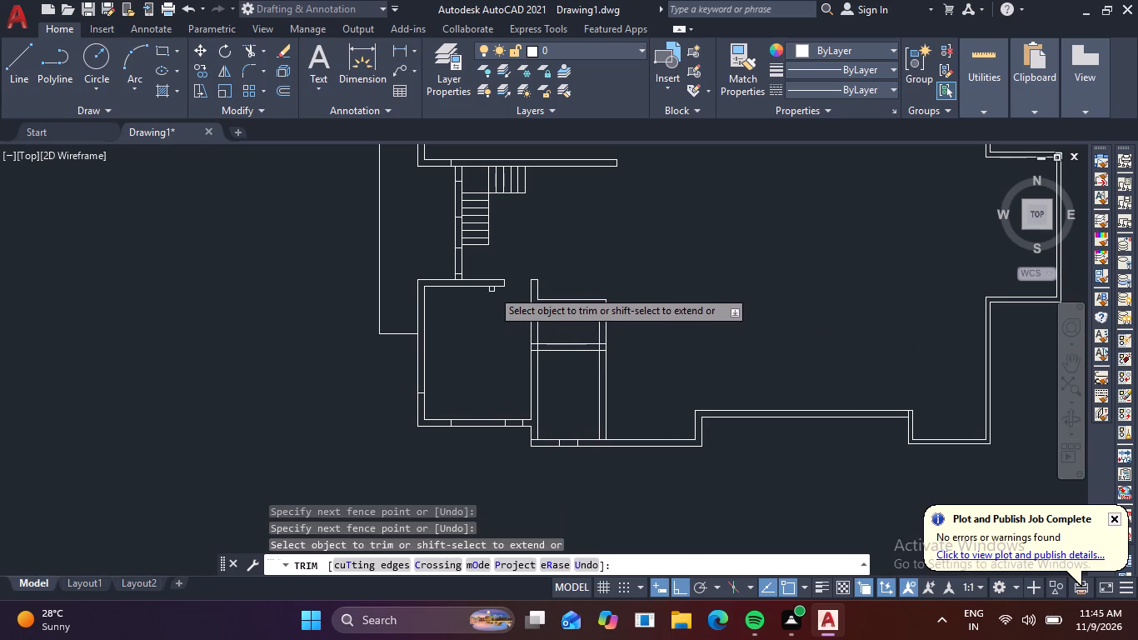
Extend both north wall lines of the southwest room east to its east wall, closing the gap.
shift+click(493, 287)
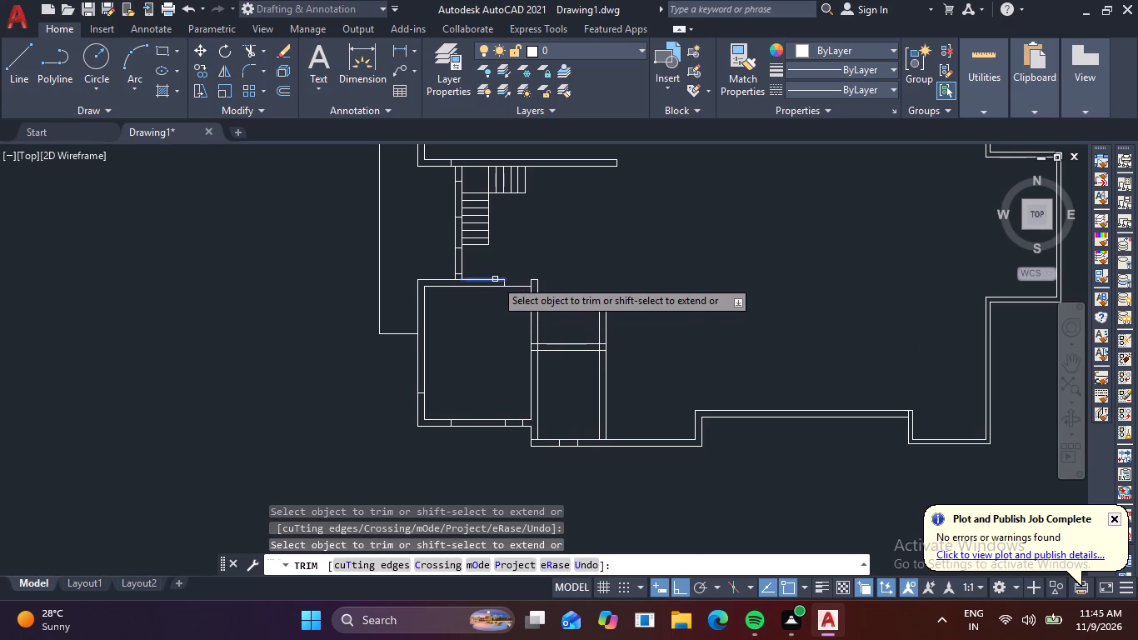
shift+click(495, 279)
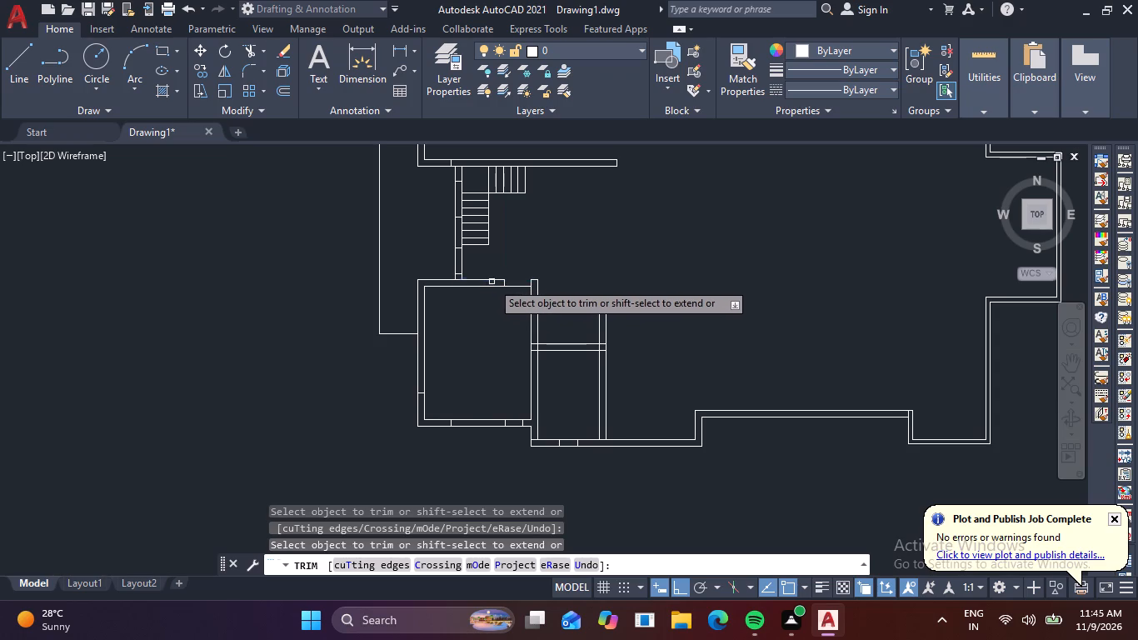
shift+click(497, 280)
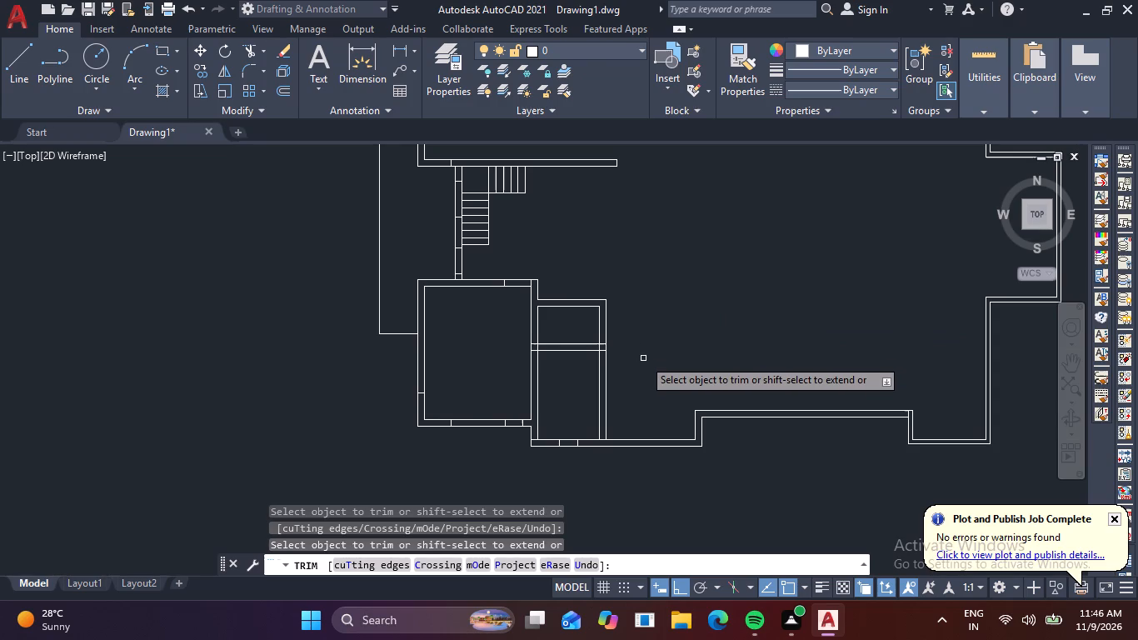
key(Escape)
key(Escape)
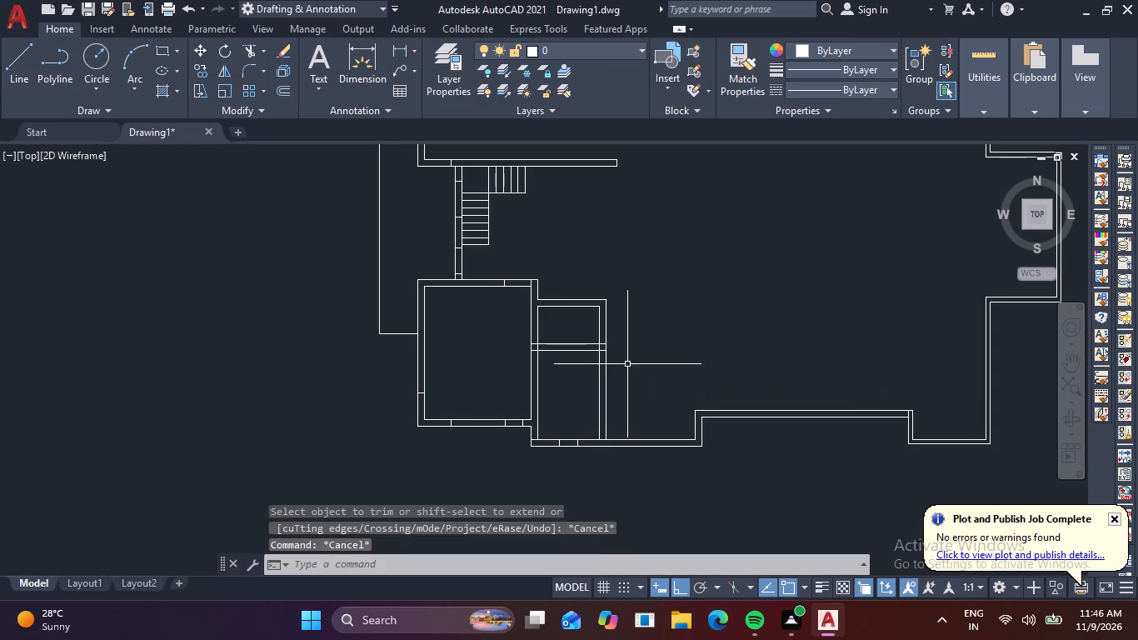
key(Escape)
key(Escape)
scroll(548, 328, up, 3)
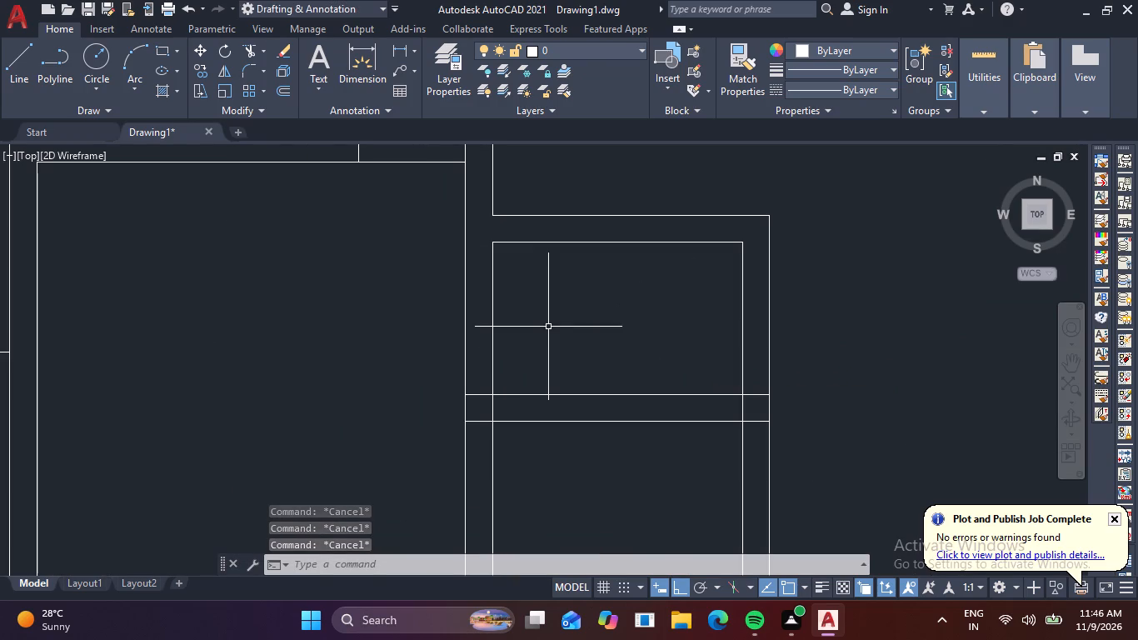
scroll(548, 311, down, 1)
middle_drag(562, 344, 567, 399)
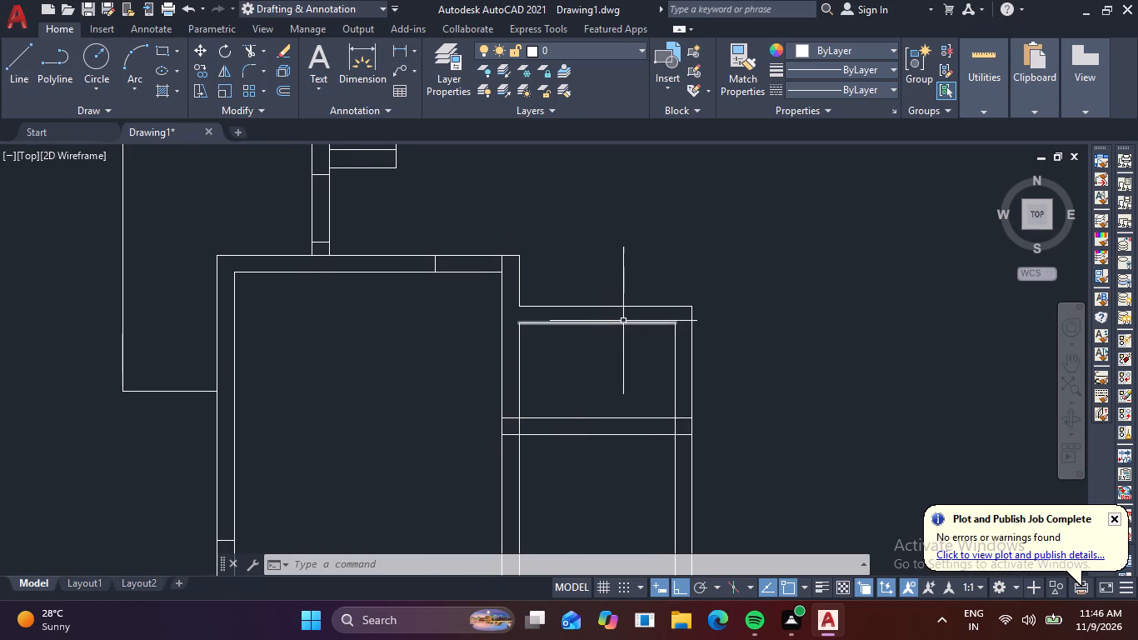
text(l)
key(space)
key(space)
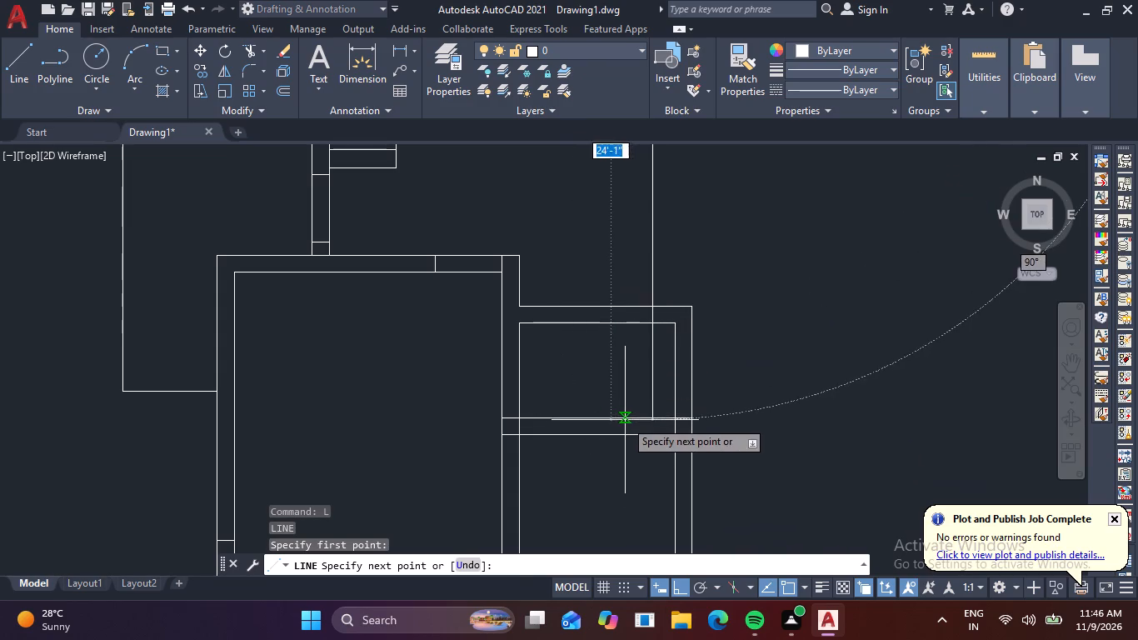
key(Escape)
Draw a vertical line from the narrow south room's outer north wall line down to the partition's southern line.
key(l)
key(space)
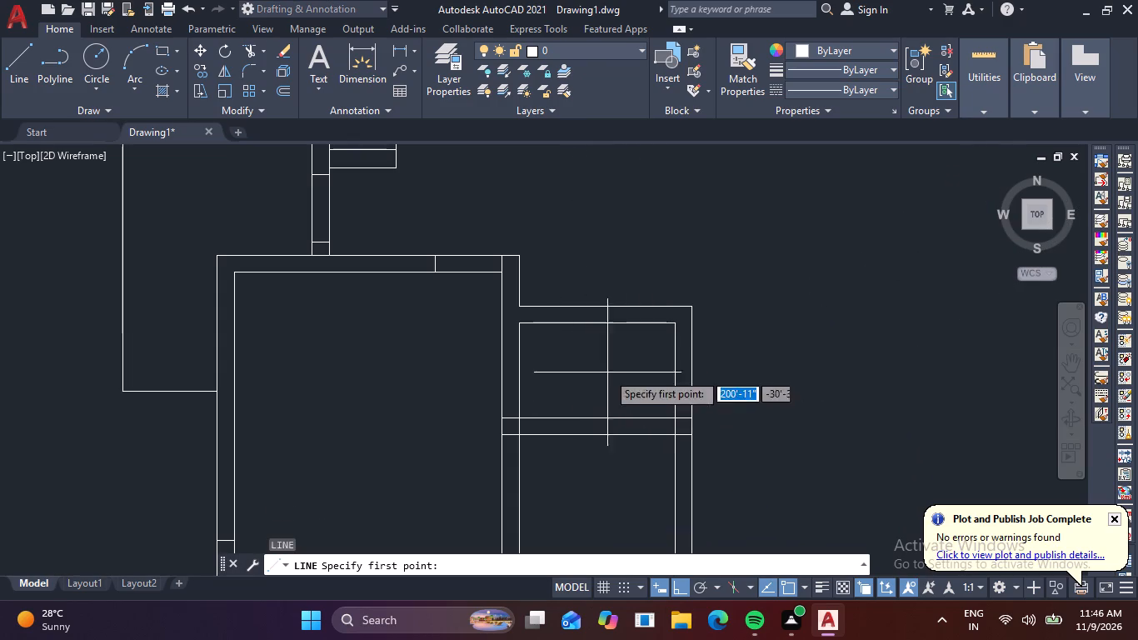
click(634, 310)
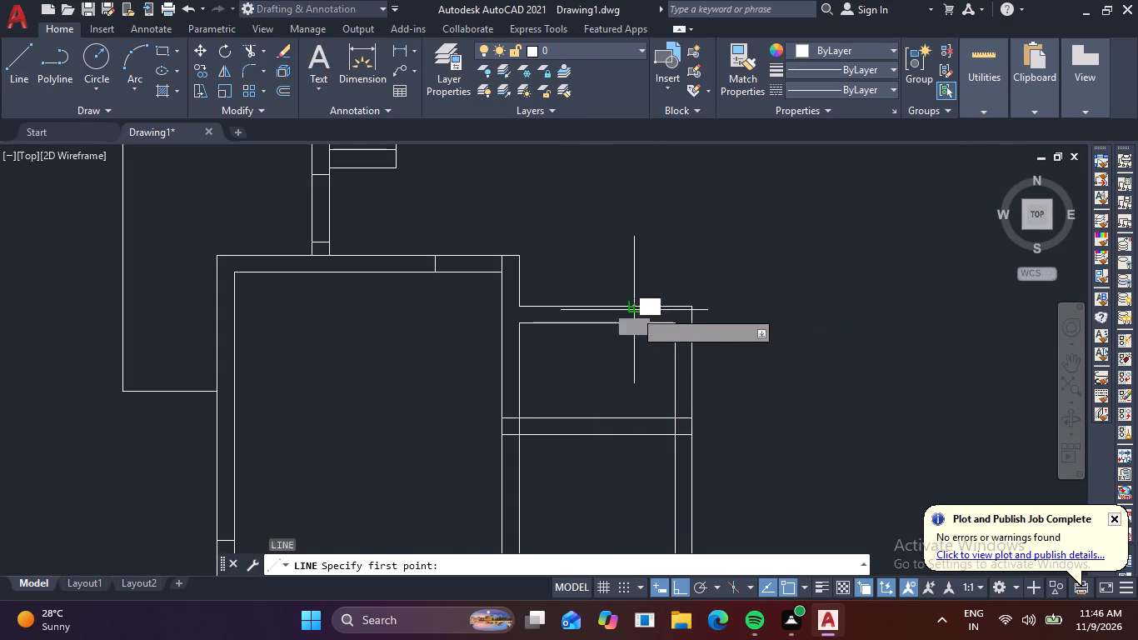
click(638, 430)
key(space)
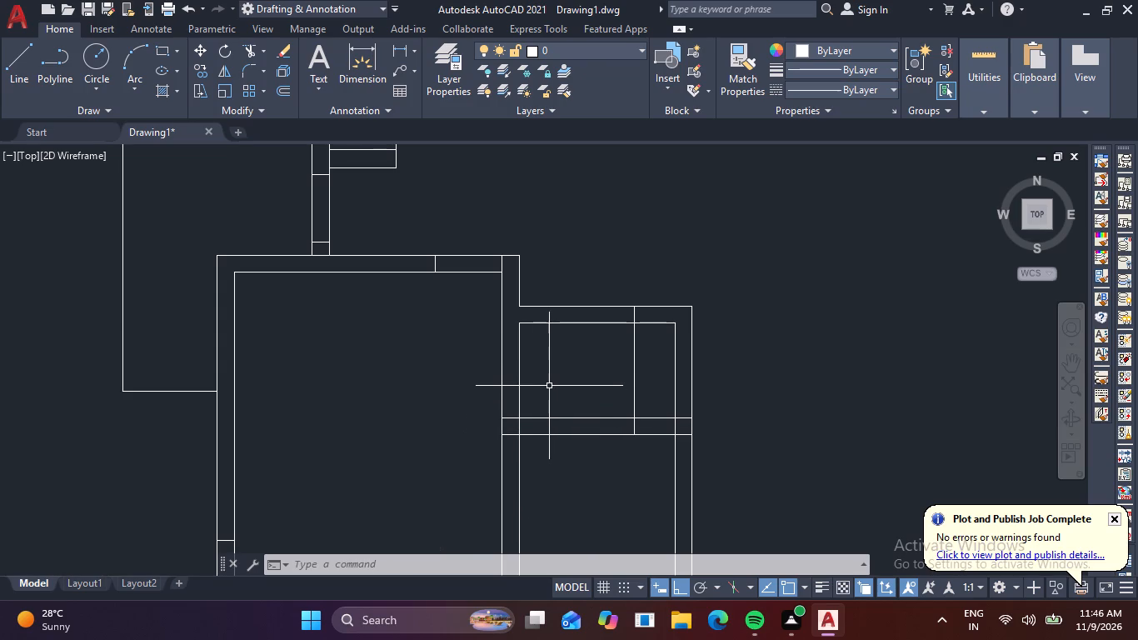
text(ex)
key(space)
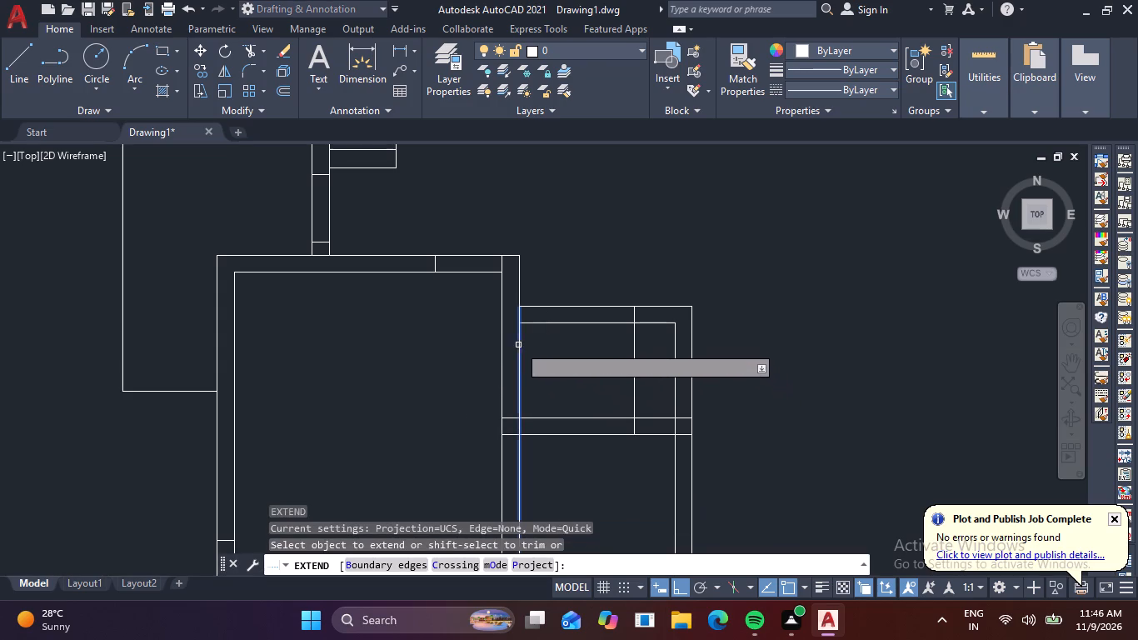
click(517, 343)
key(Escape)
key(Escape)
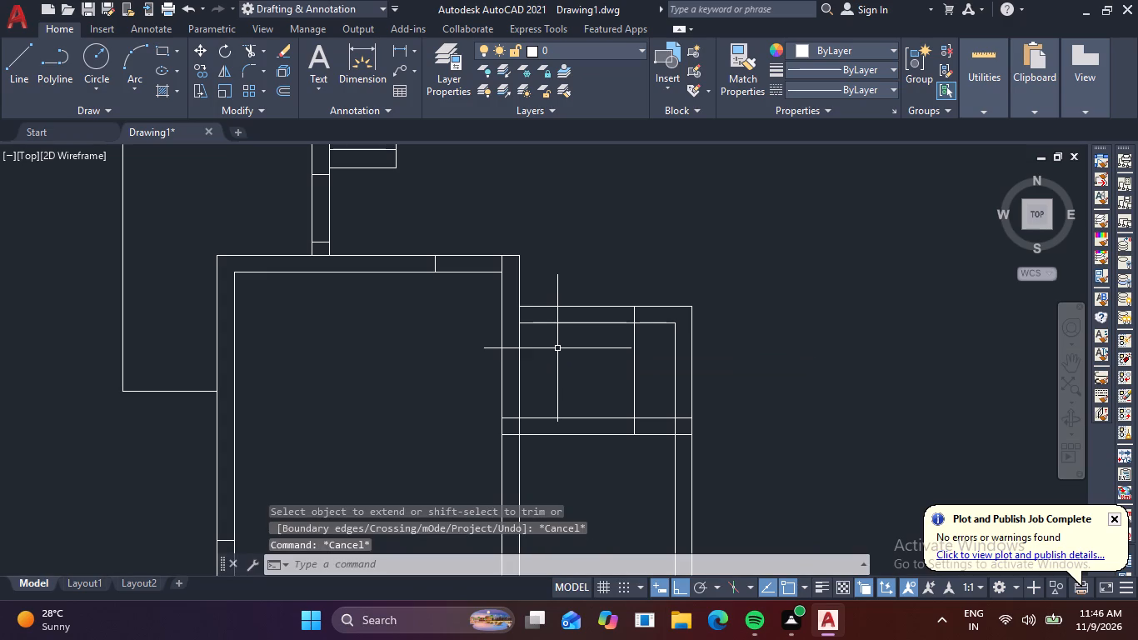
Trim both north wall lines of the narrow south room between the southwest room's wall and the new vertical line.
key(t)
key(r)
key(space)
drag(580, 282, 587, 354)
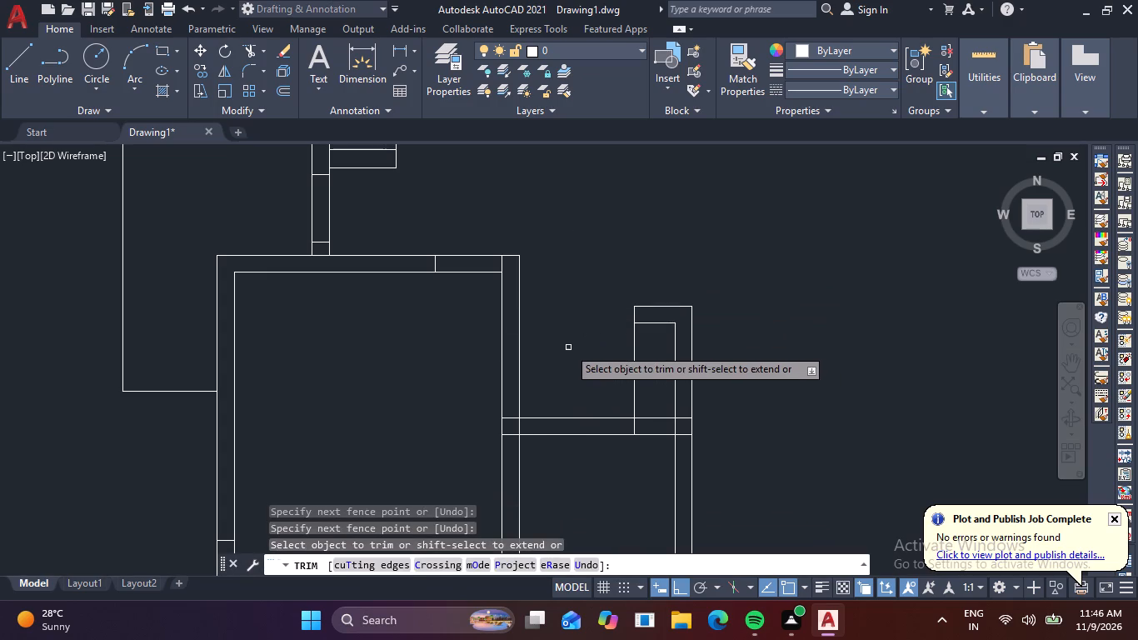
key(l)
key(space)
key(Escape)
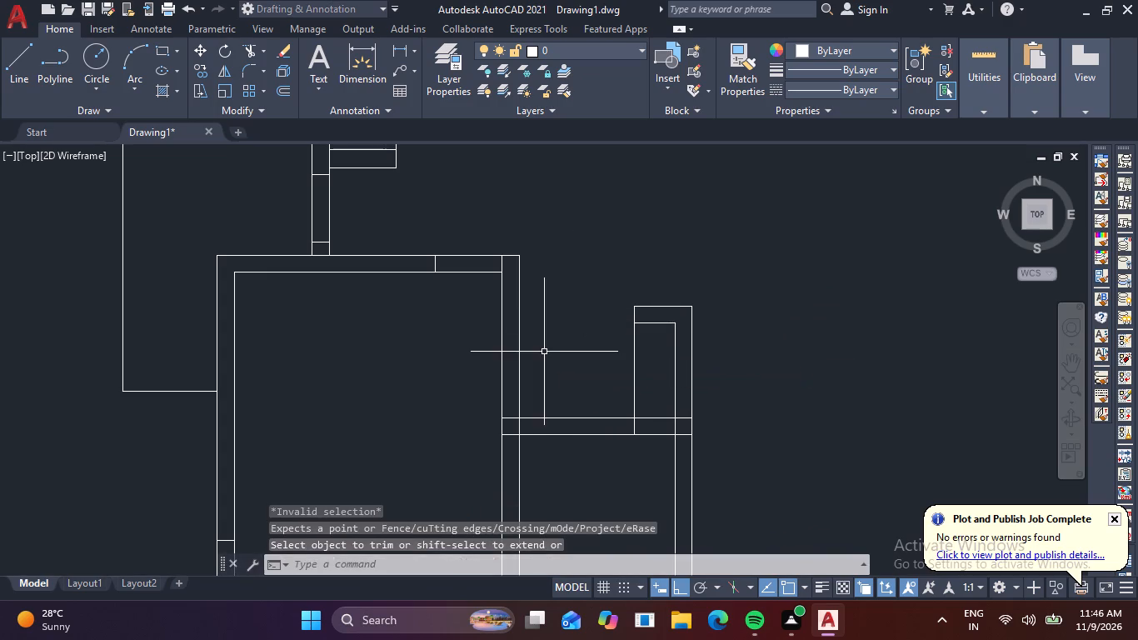
key(Escape)
Erase the two short vertical lines crossing the southwest room's north wall near its east end.
click(434, 265)
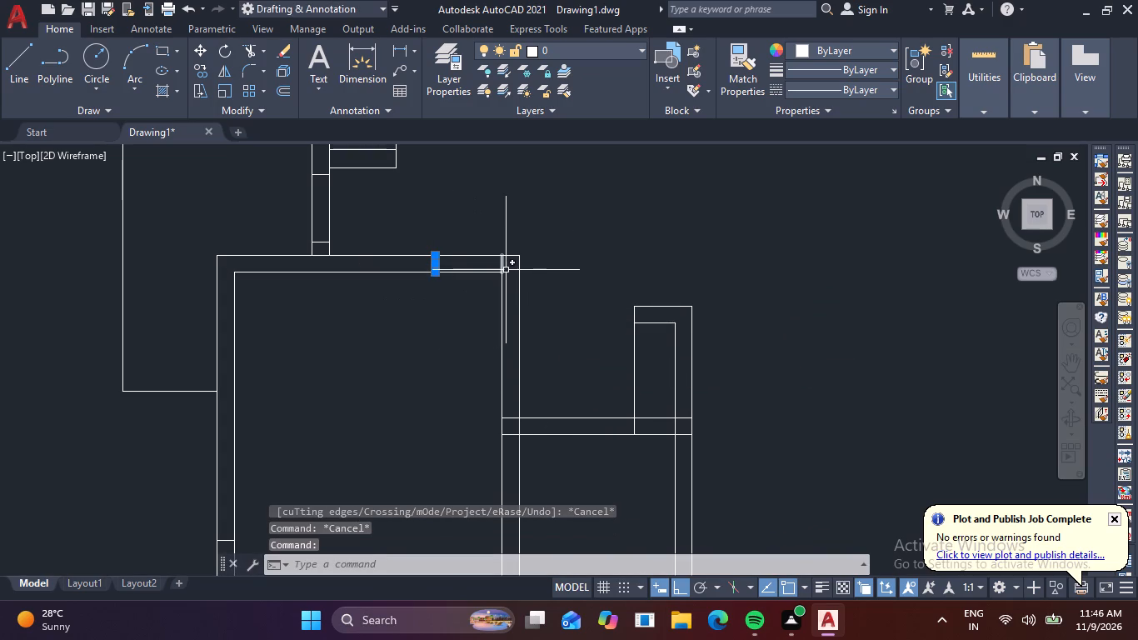
click(502, 265)
key(Delete)
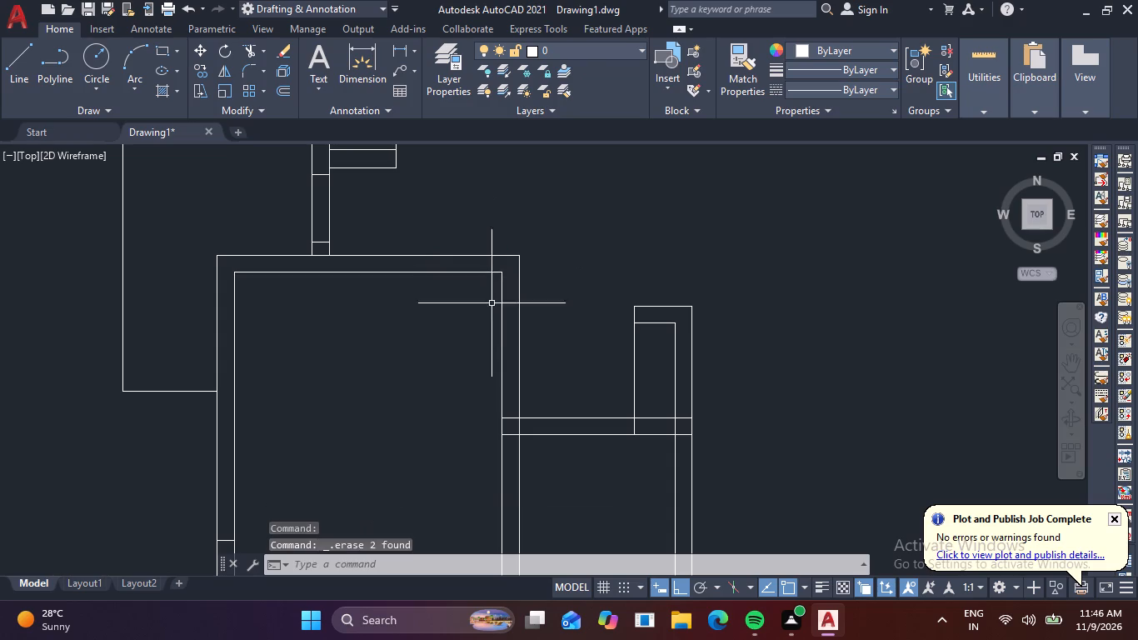
Draw a short horizontal line across the southwest room's east wall at its inner northeast corner.
key(l)
key(space)
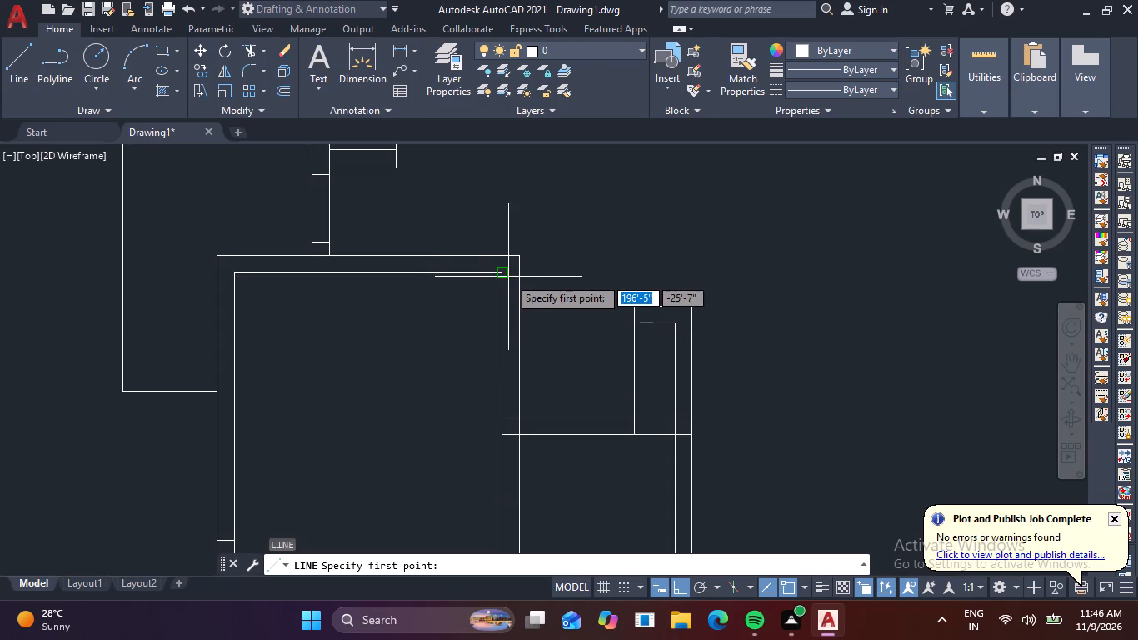
click(502, 272)
click(515, 272)
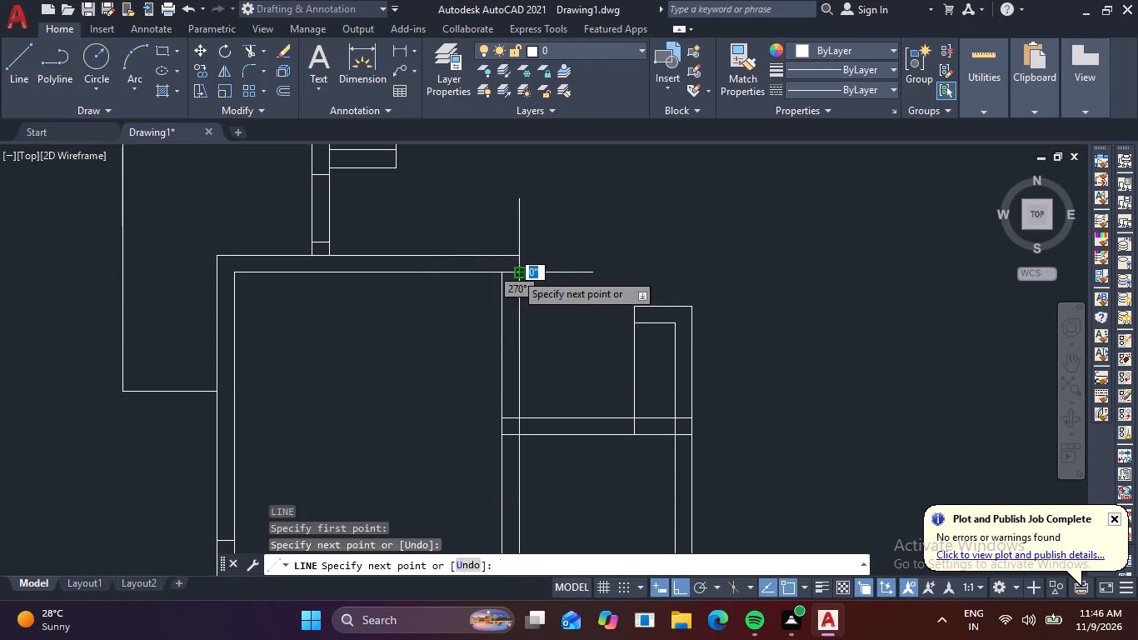
key(space)
Offset the short line across the southwest room's east wall 3' south.
key(o)
key(space)
text(3')
key(space)
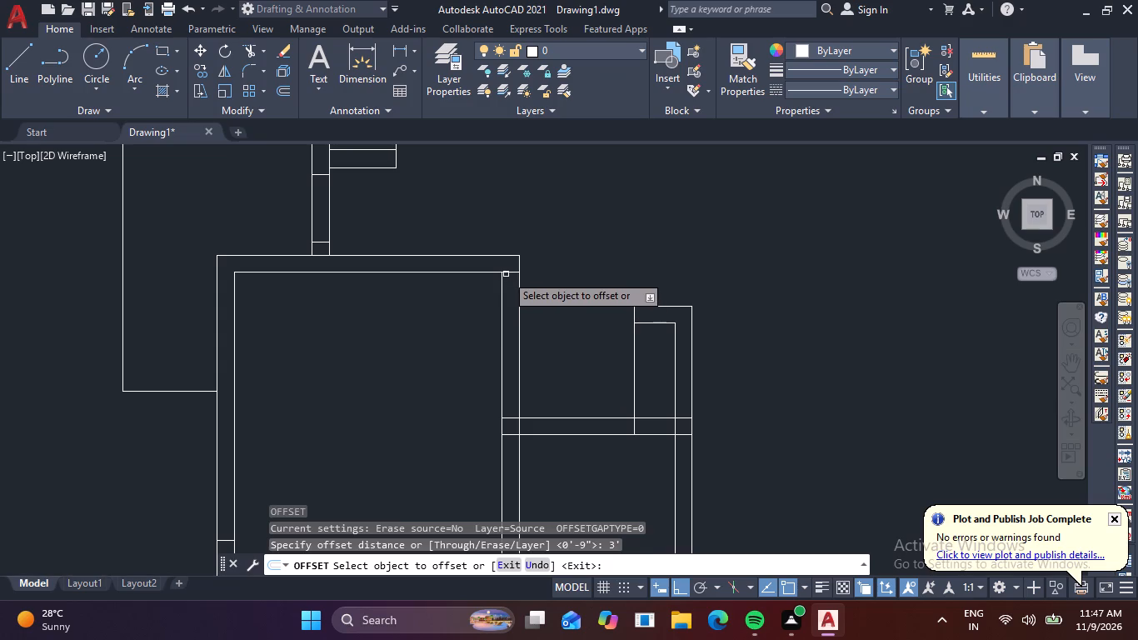
click(506, 274)
click(507, 334)
key(Escape)
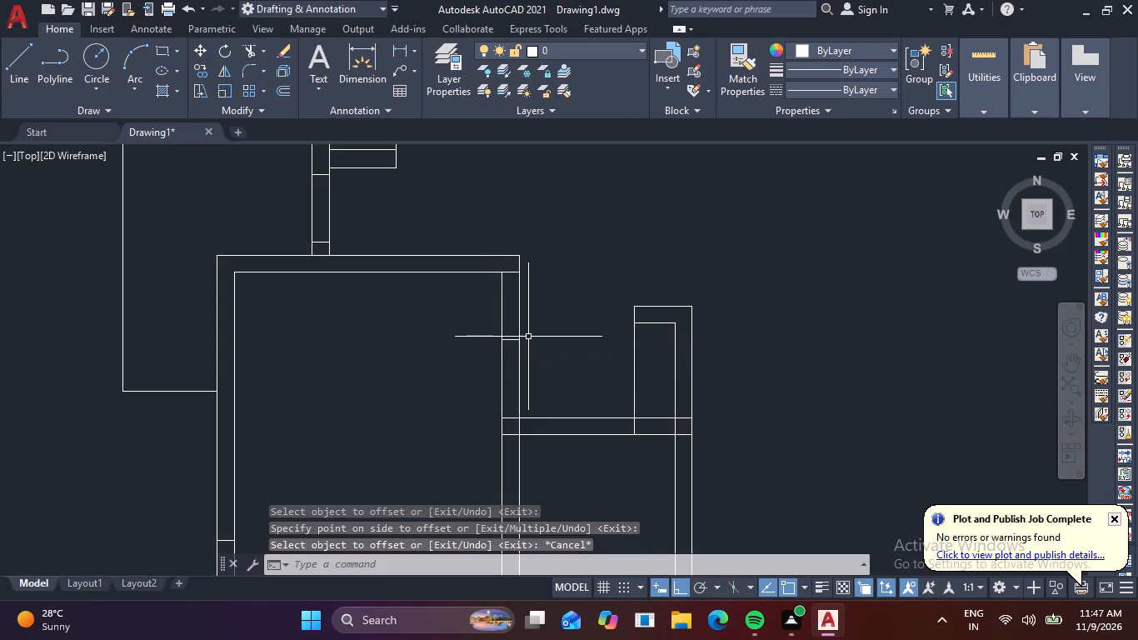
key(Escape)
Trim both east wall lines of the southwest room between the two short cross lines to open the doorway.
key(t)
key(r)
key(v)
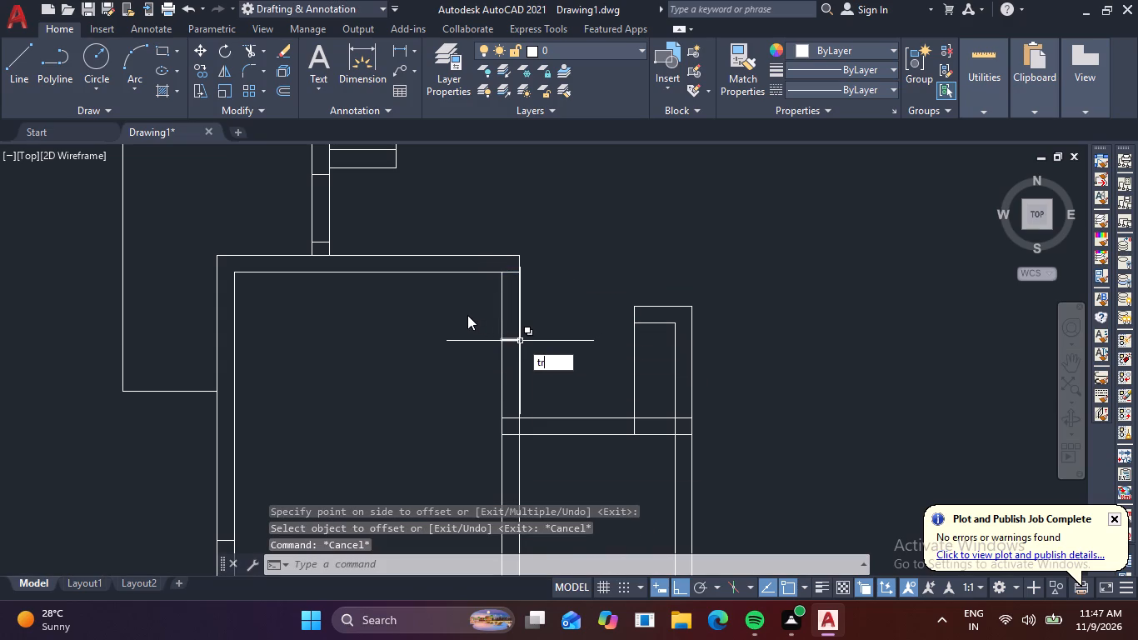
key(BackSpace)
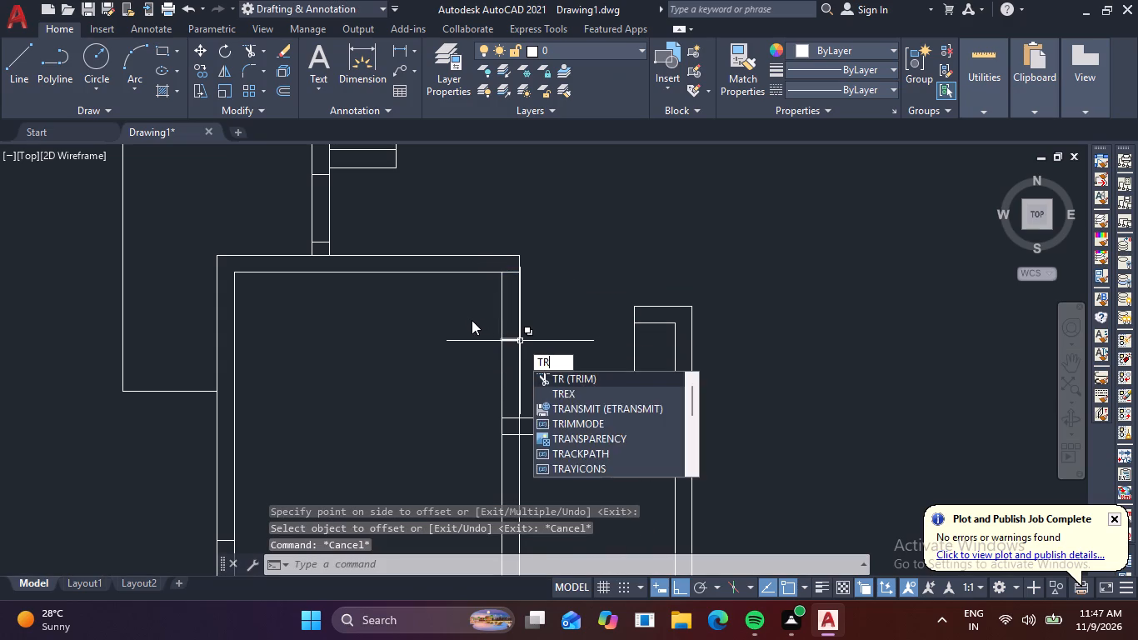
key(space)
drag(487, 312, 543, 312)
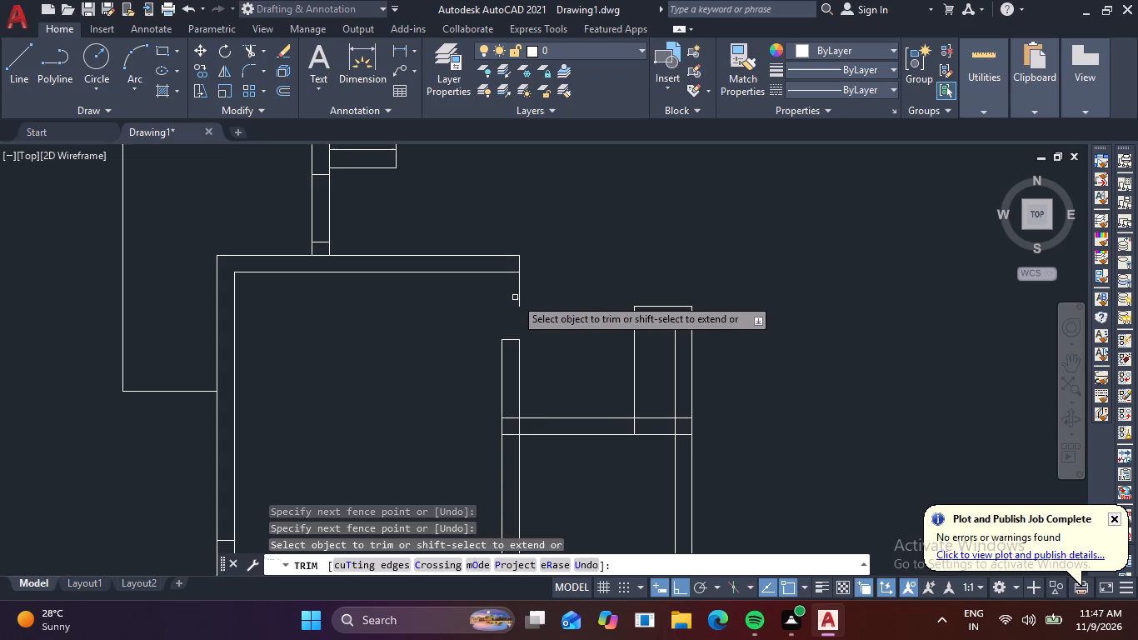
click(518, 299)
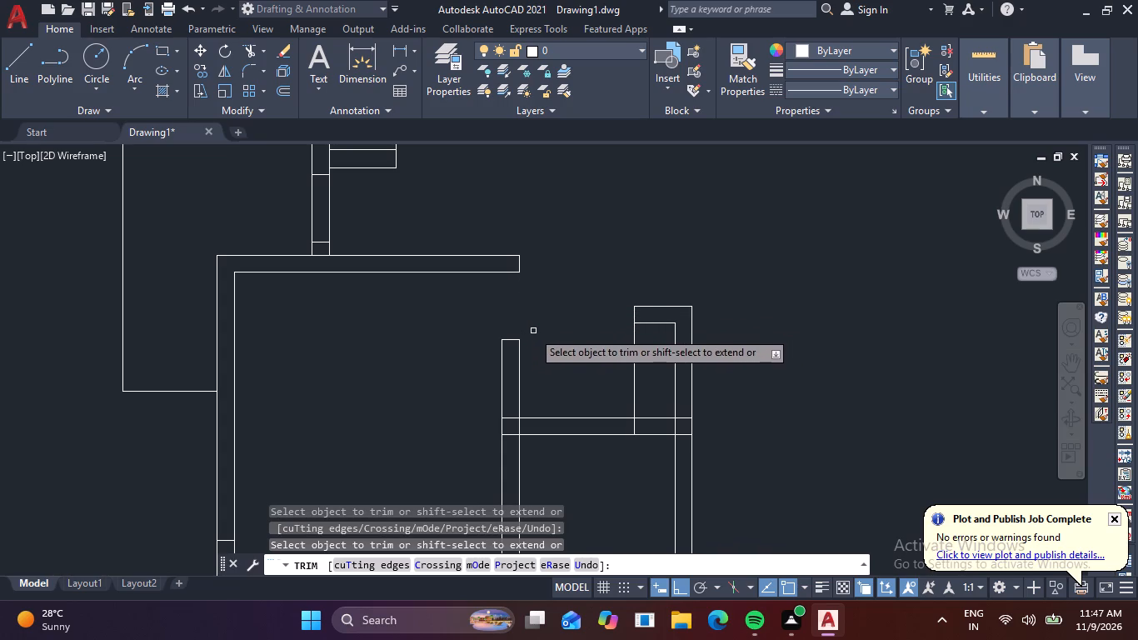
key(Escape)
key(Escape)
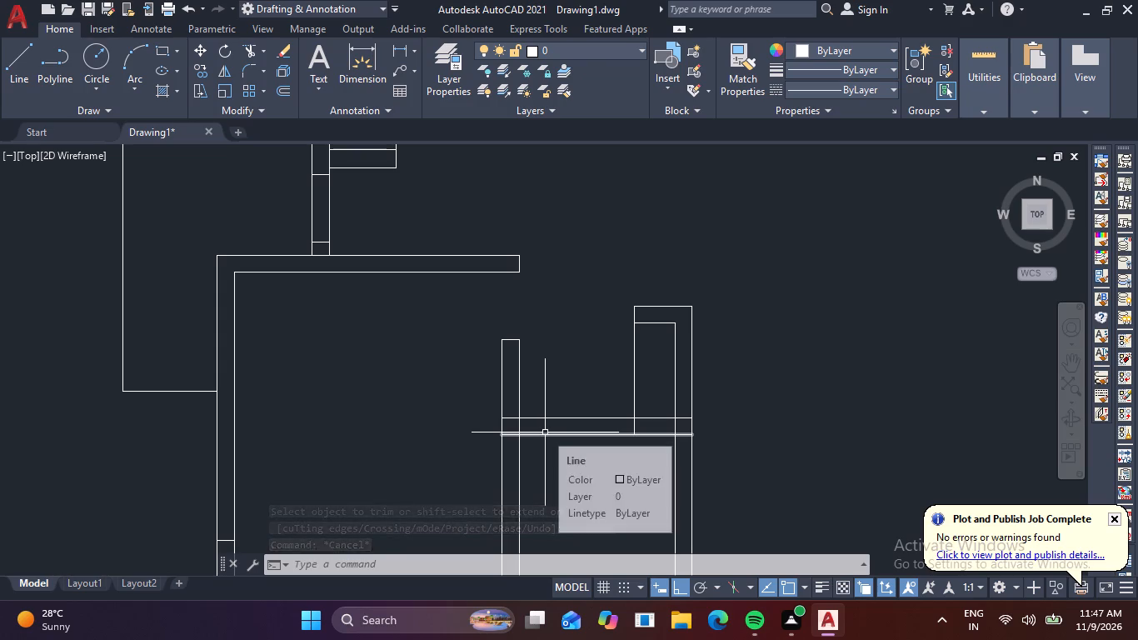
Draw a short vertical line across the narrow south room's partition, a little east of its west wall.
text(l)
key(space)
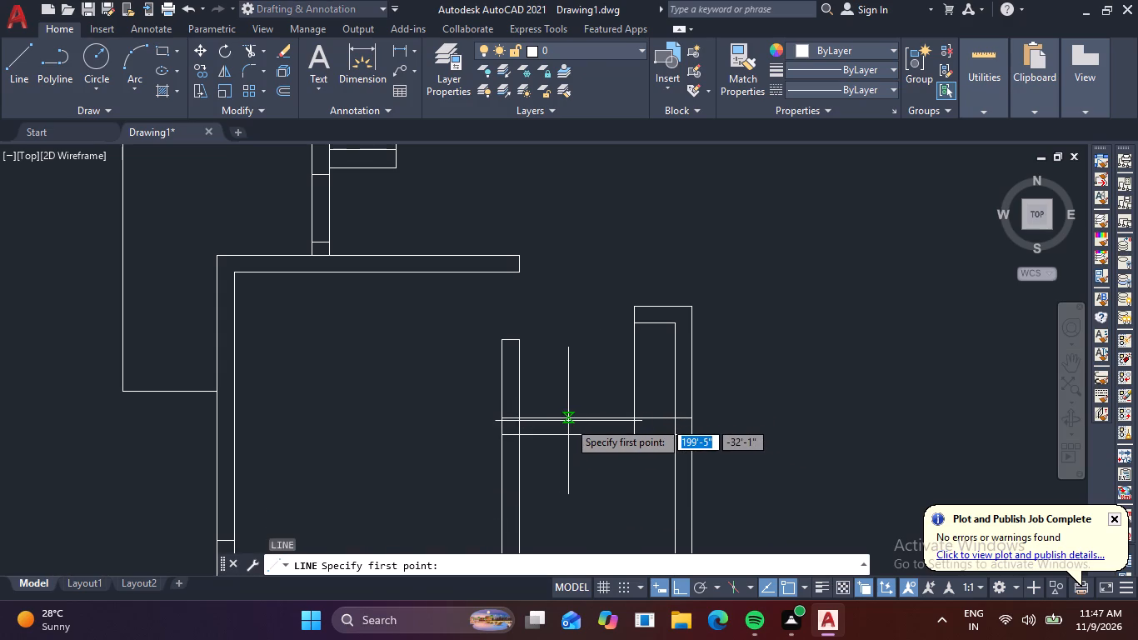
click(567, 421)
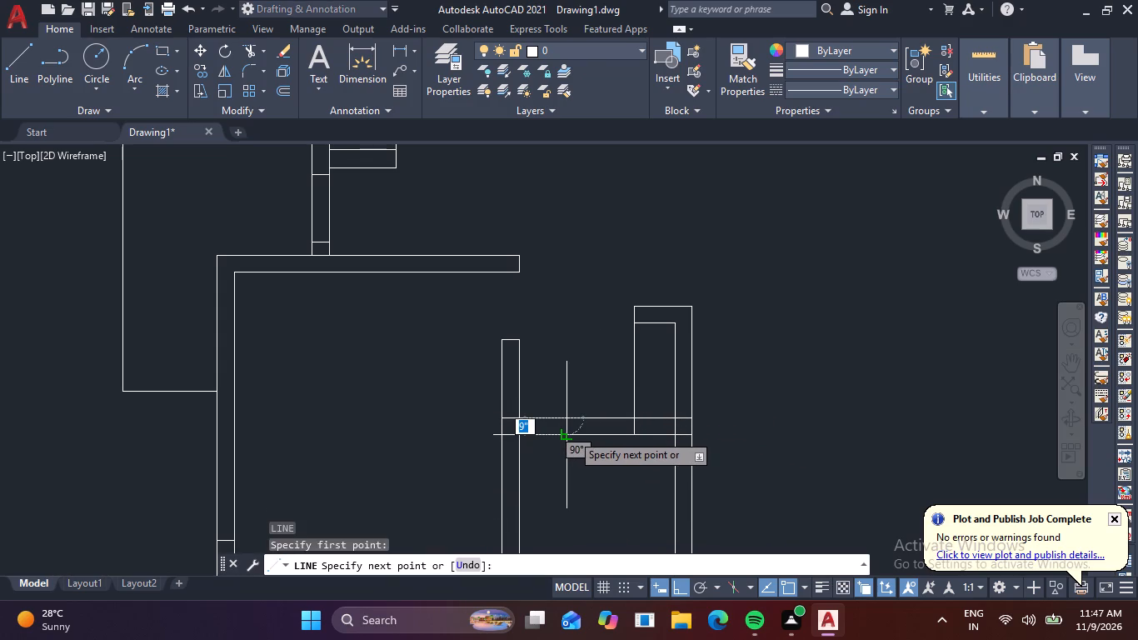
click(571, 433)
key(space)
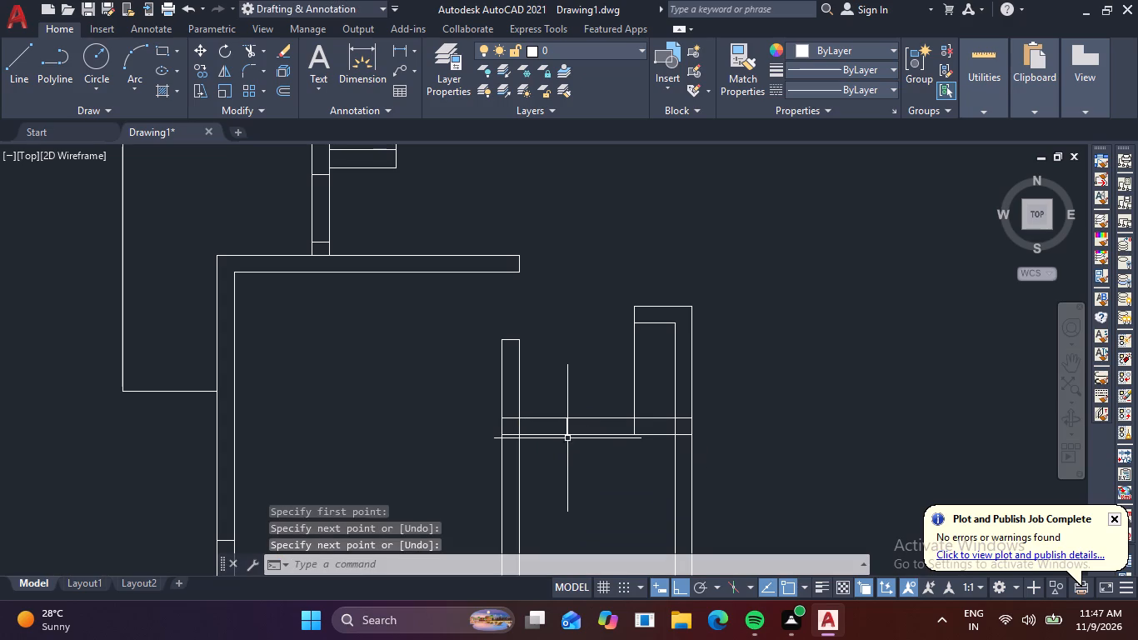
Trim both partition lines between the short cross line and the long vertical line to create an opening.
key(t)
key(r)
key(space)
drag(594, 395, 602, 472)
Trim the overlapping lines where the two partition stubs meet the narrow south room's east and west walls.
scroll(597, 458, down, 2)
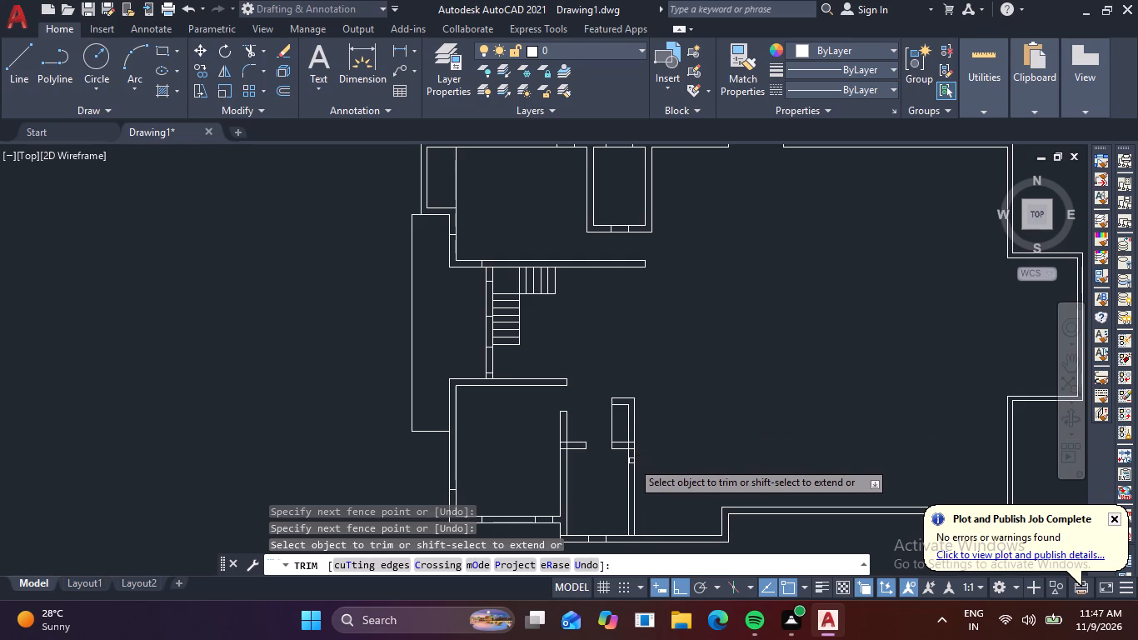
scroll(627, 463, up, 4)
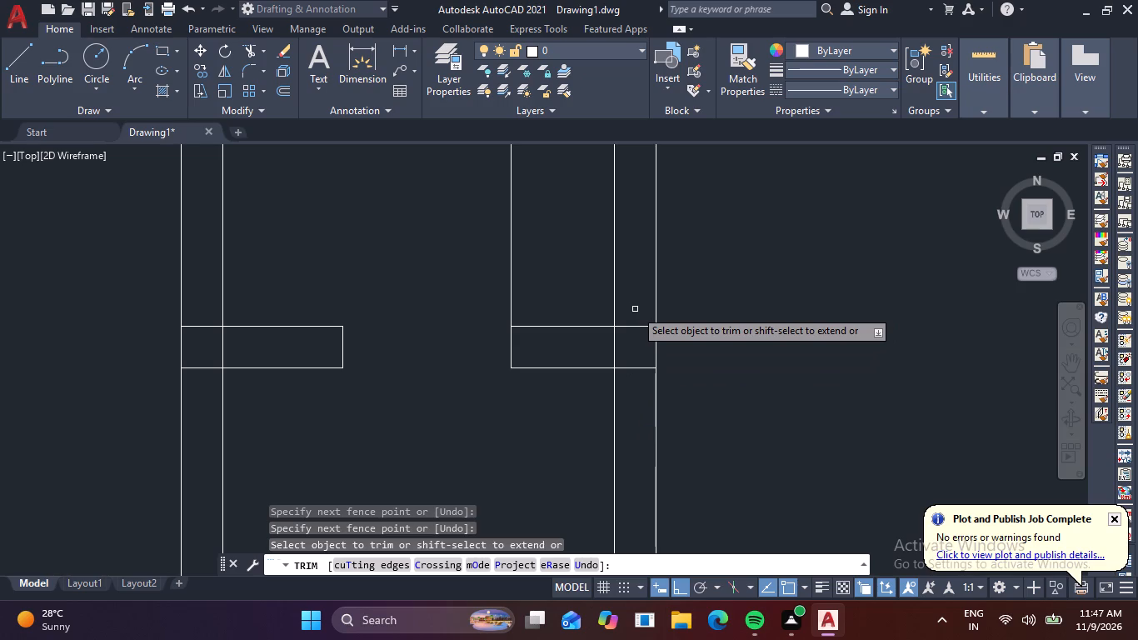
click(634, 309)
click(637, 397)
click(612, 353)
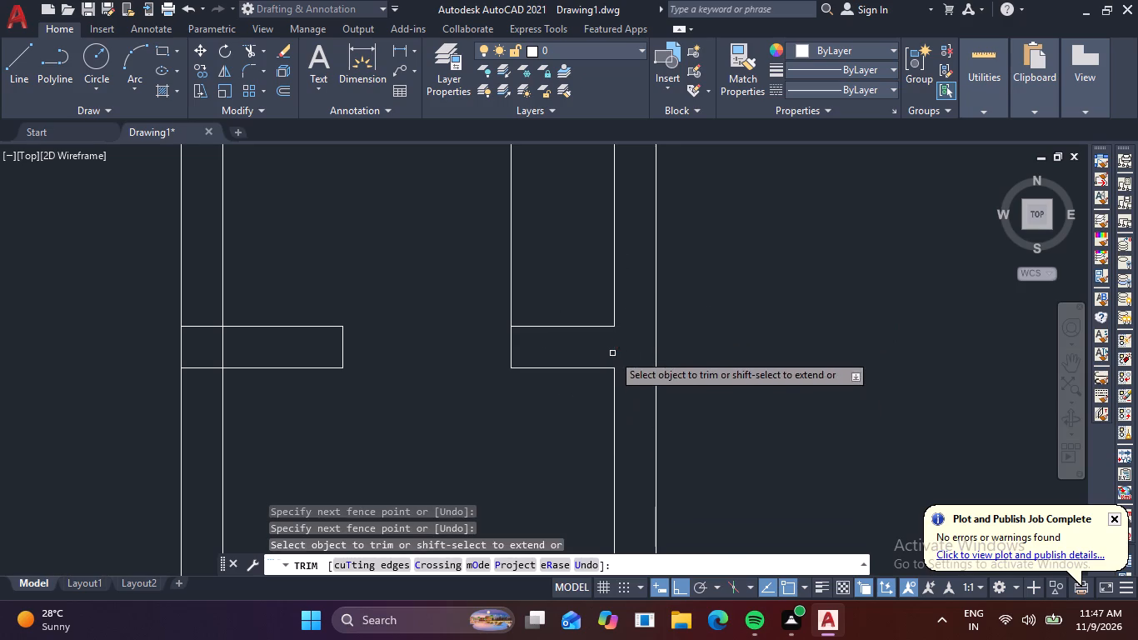
click(202, 308)
click(202, 395)
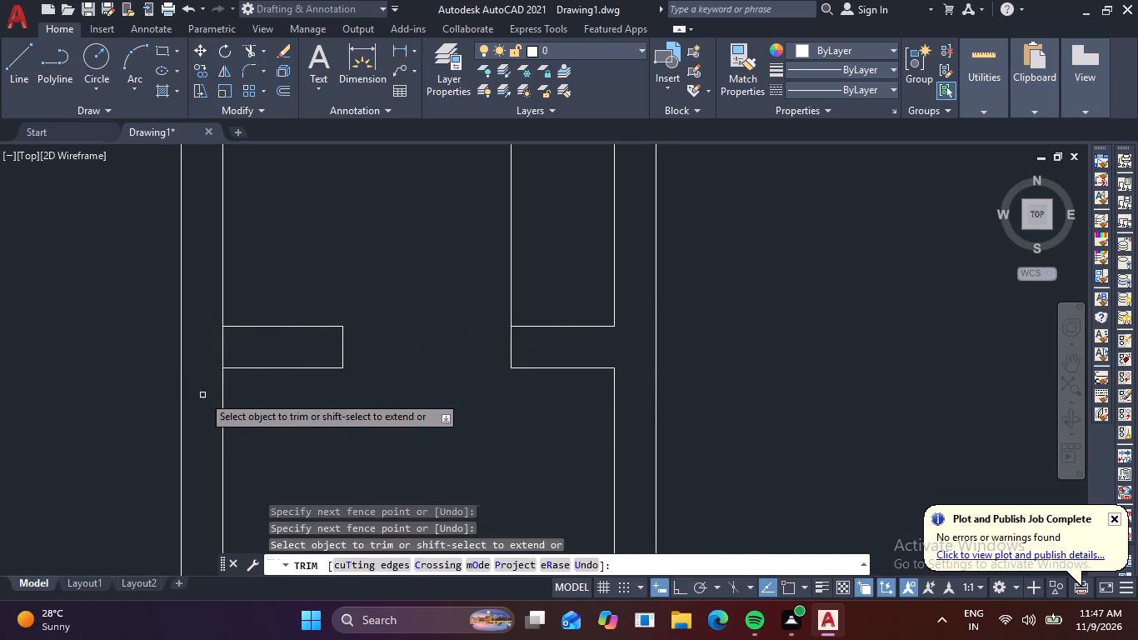
click(224, 352)
Trim the inner south wall line across the junction with the narrow south room's east wall.
scroll(267, 344, down, 2)
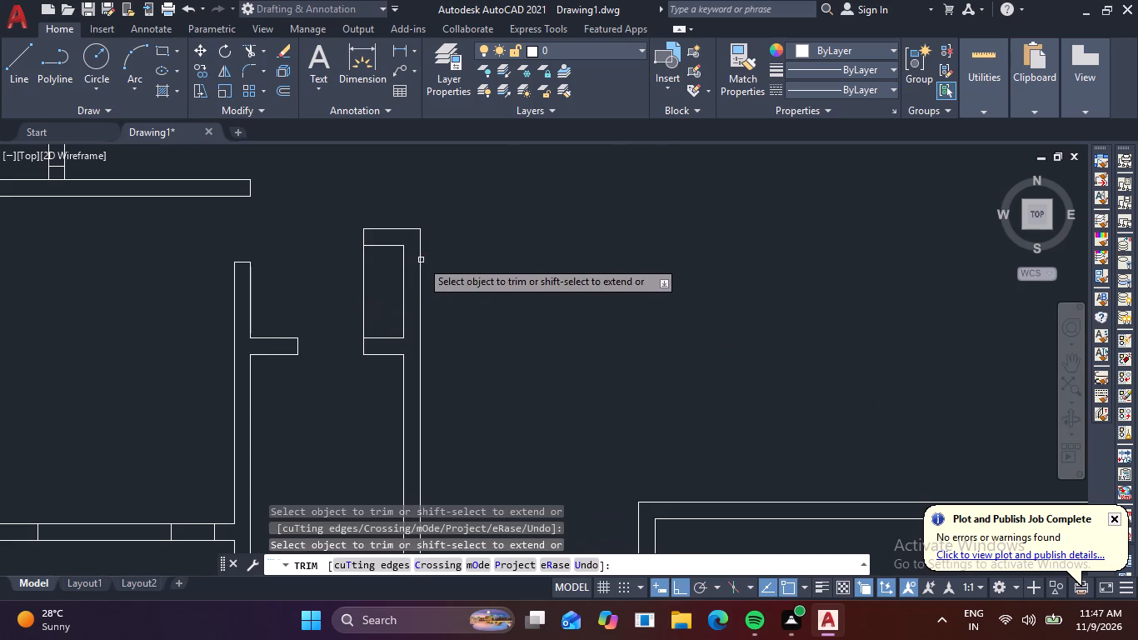
scroll(402, 346, down, 2)
middle_drag(439, 380, 444, 338)
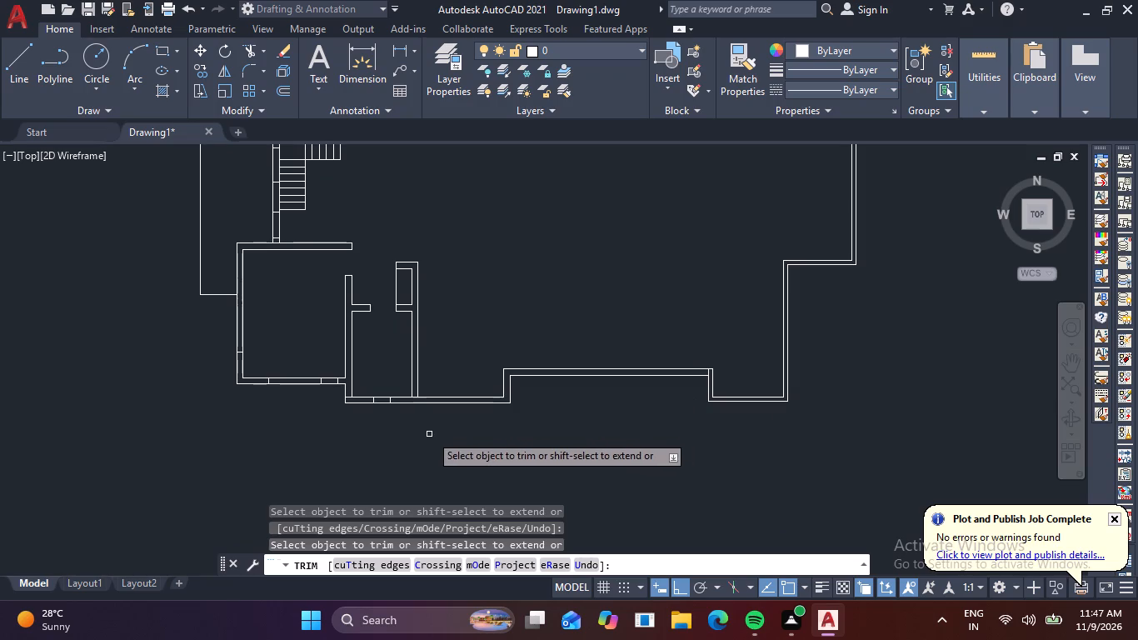
scroll(420, 416, up, 4)
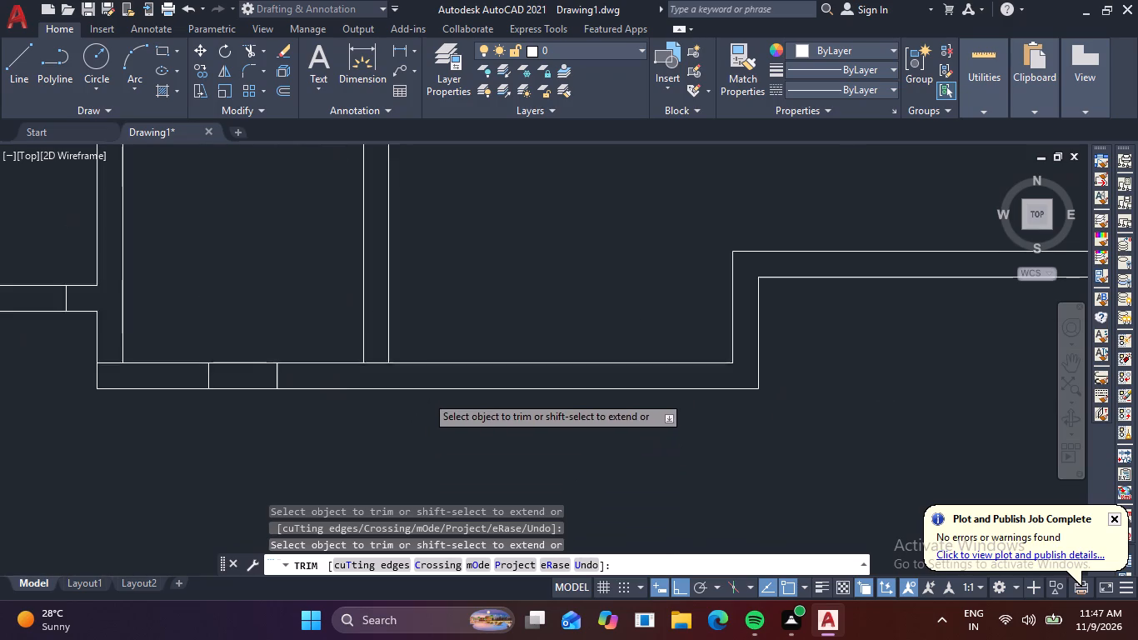
click(332, 344)
Trim the southwest room's north wall line across the junction with the wall west of the stairs.
scroll(403, 330, down, 3)
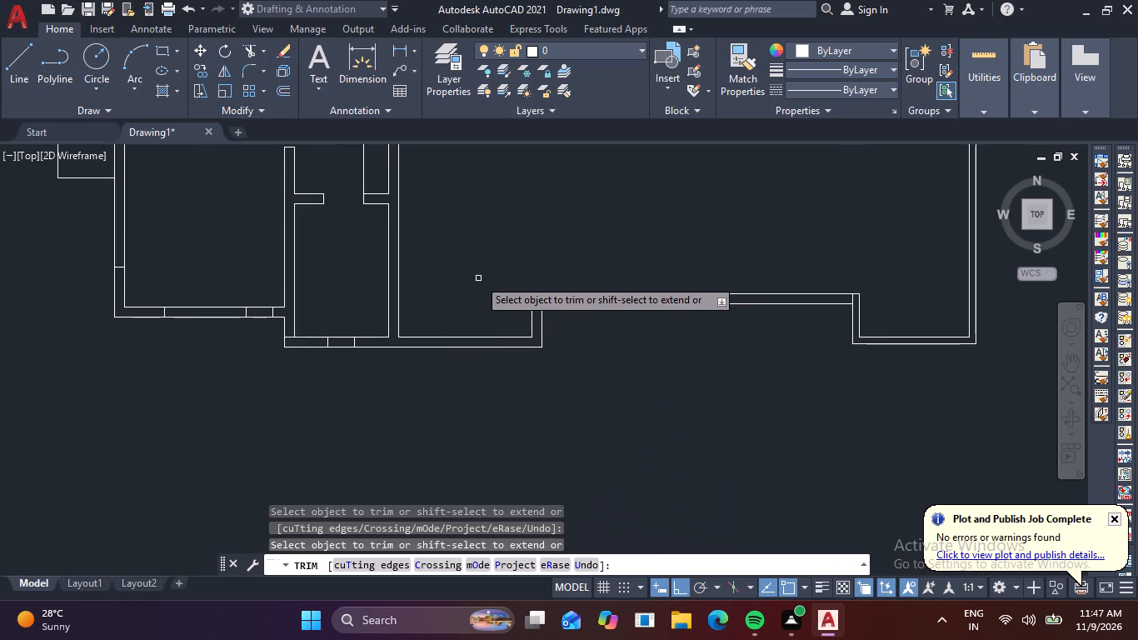
middle_drag(483, 296, 562, 461)
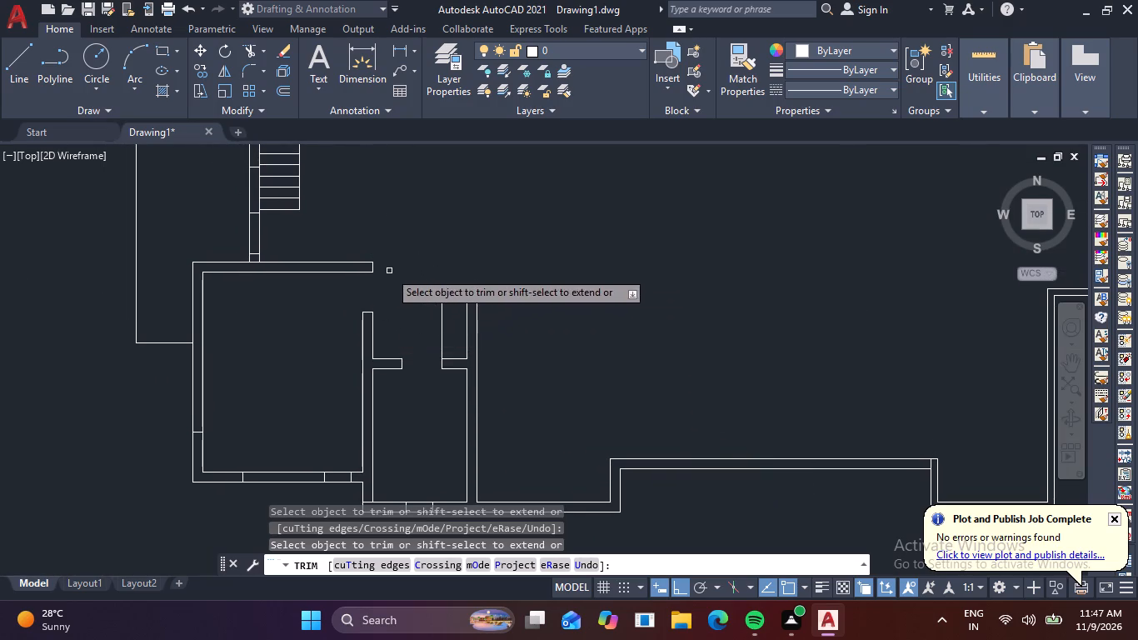
scroll(255, 257, up, 3)
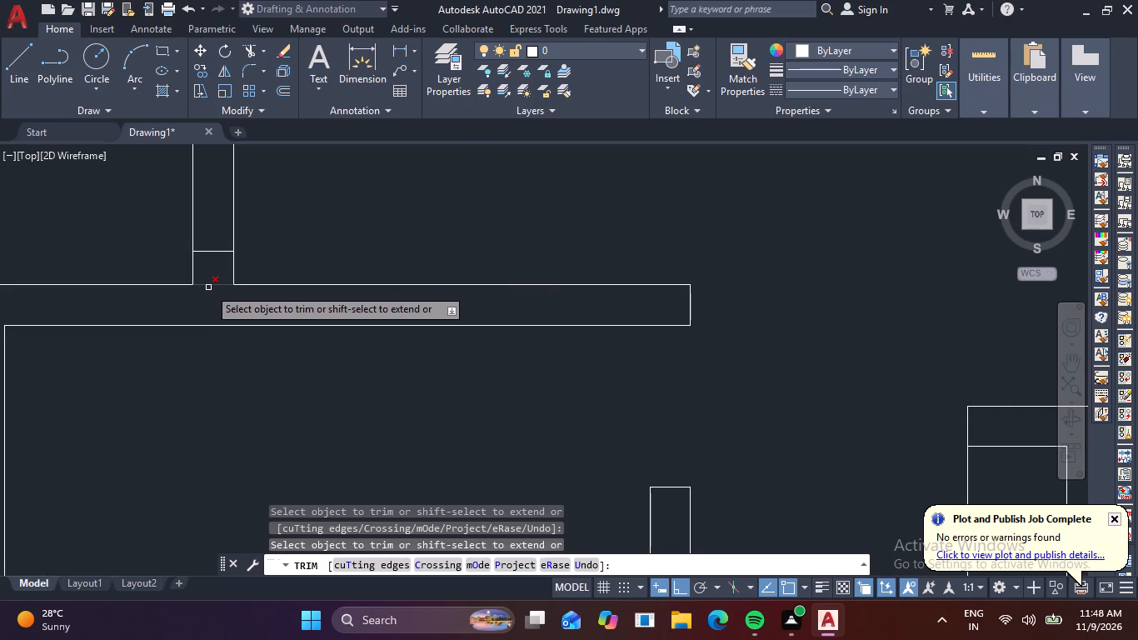
click(208, 287)
scroll(331, 271, down, 2)
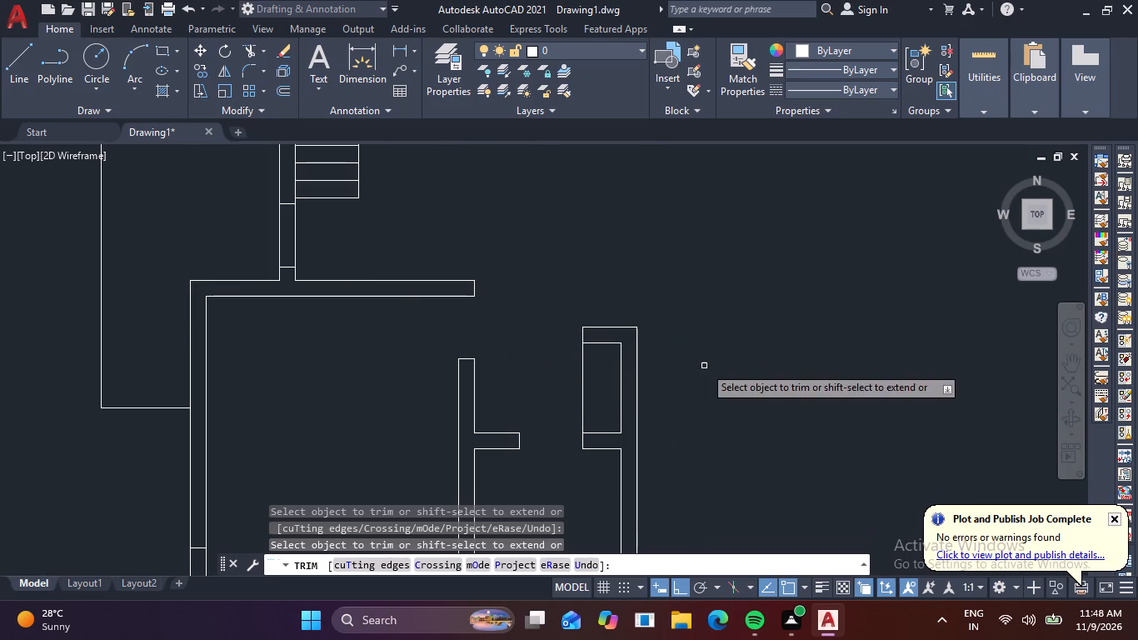
scroll(704, 366, down, 2)
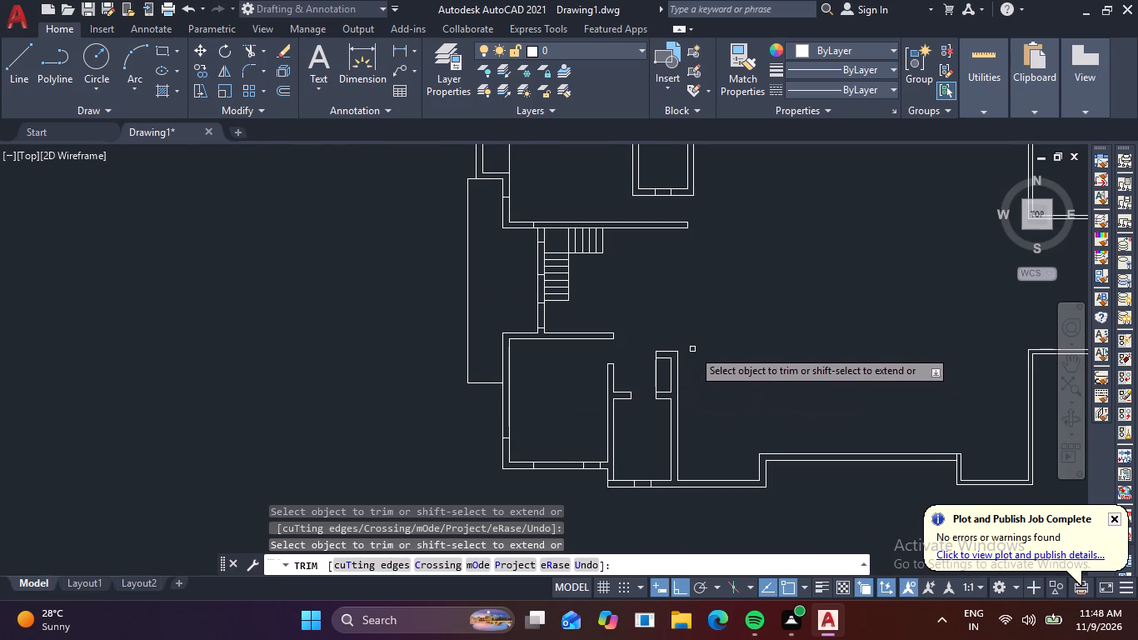
key(Escape)
key(Escape)
Draw a line 2'6" east from the outer southeast corner of the small north room.
middle_drag(731, 357, 684, 452)
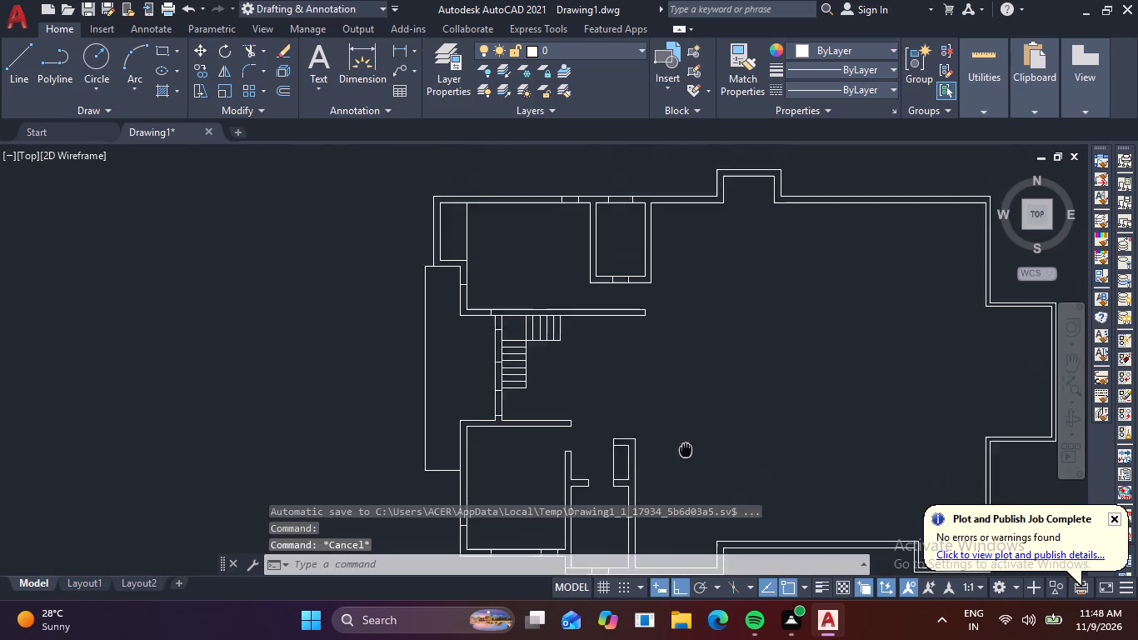
middle_drag(684, 452, 650, 512)
scroll(626, 349, up, 2)
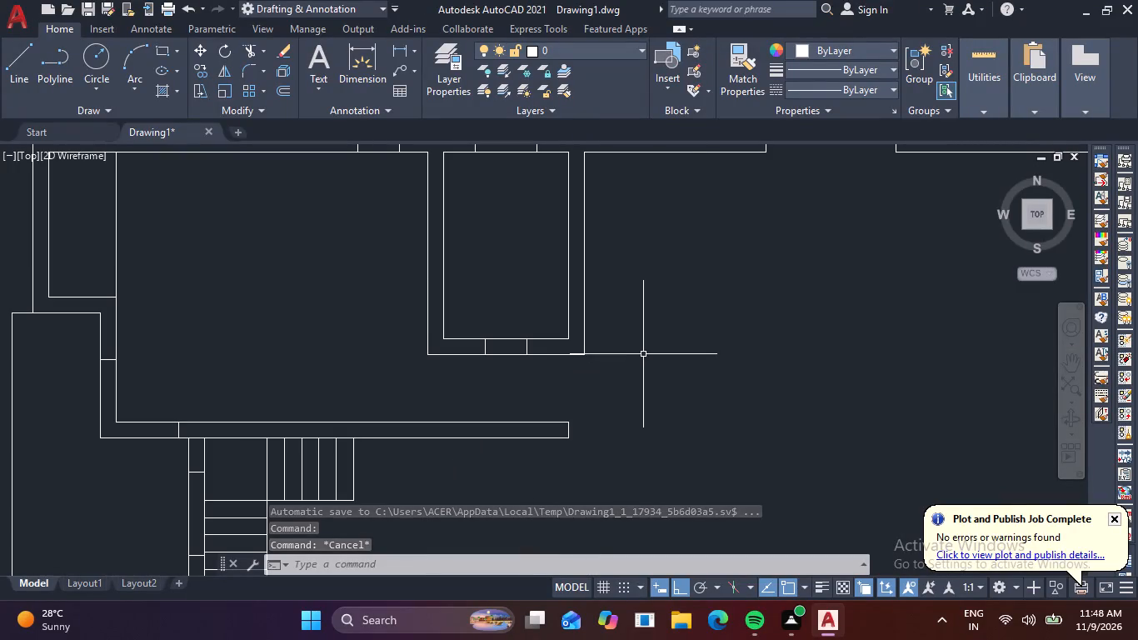
key(l)
key(space)
click(585, 357)
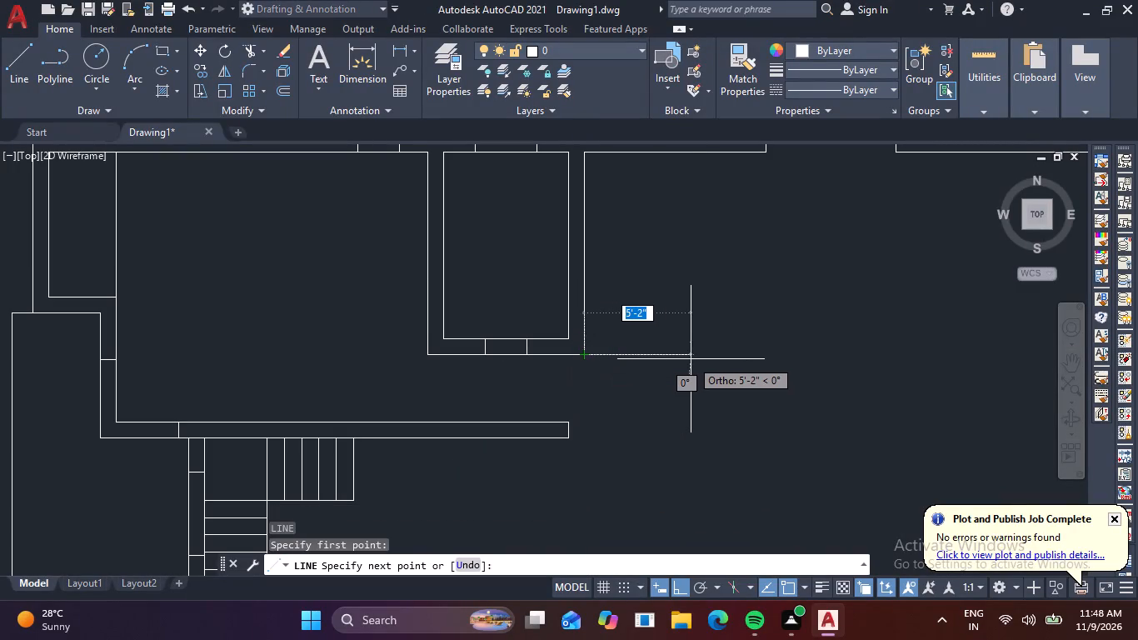
key(2)
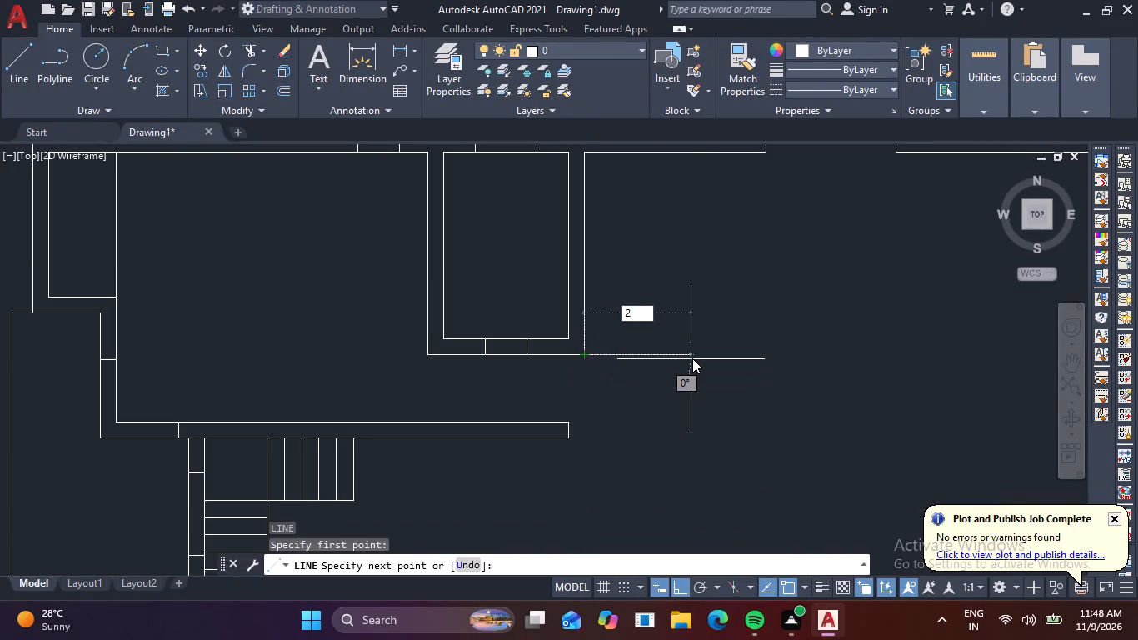
key(apostrophe)
key(space)
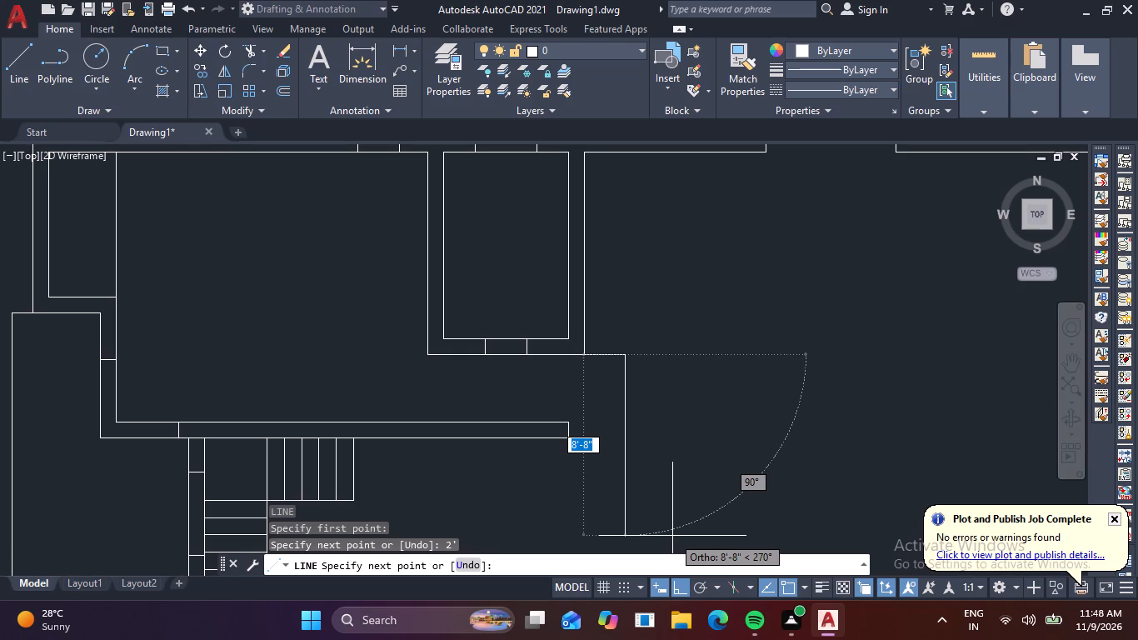
key(ctrl+z)
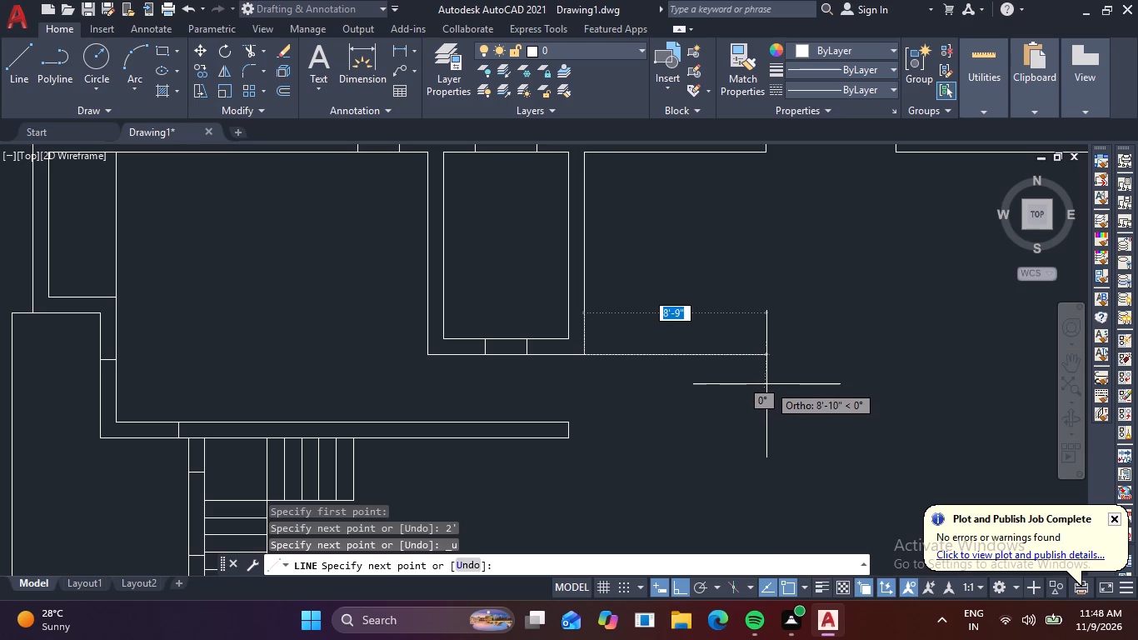
key(2)
key(apostrophe)
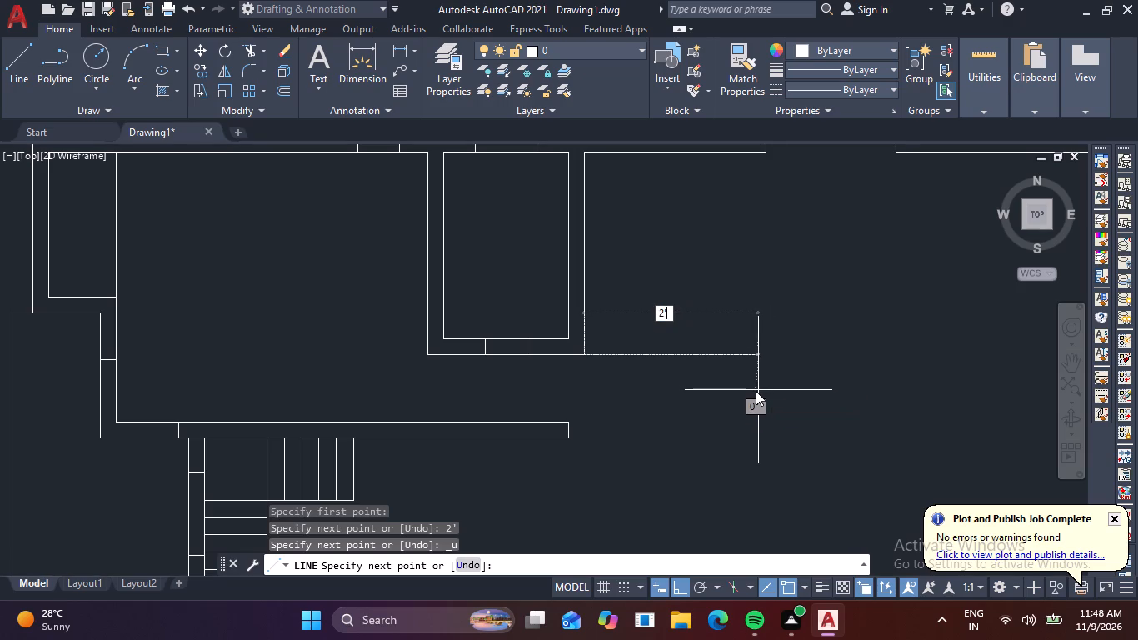
text(6)
key(space)
Continue the line about 19' south, level with the narrow south room's north edge, and west to that room's outer northeast corner.
scroll(701, 527, down, 1)
middle_drag(700, 522, 686, 377)
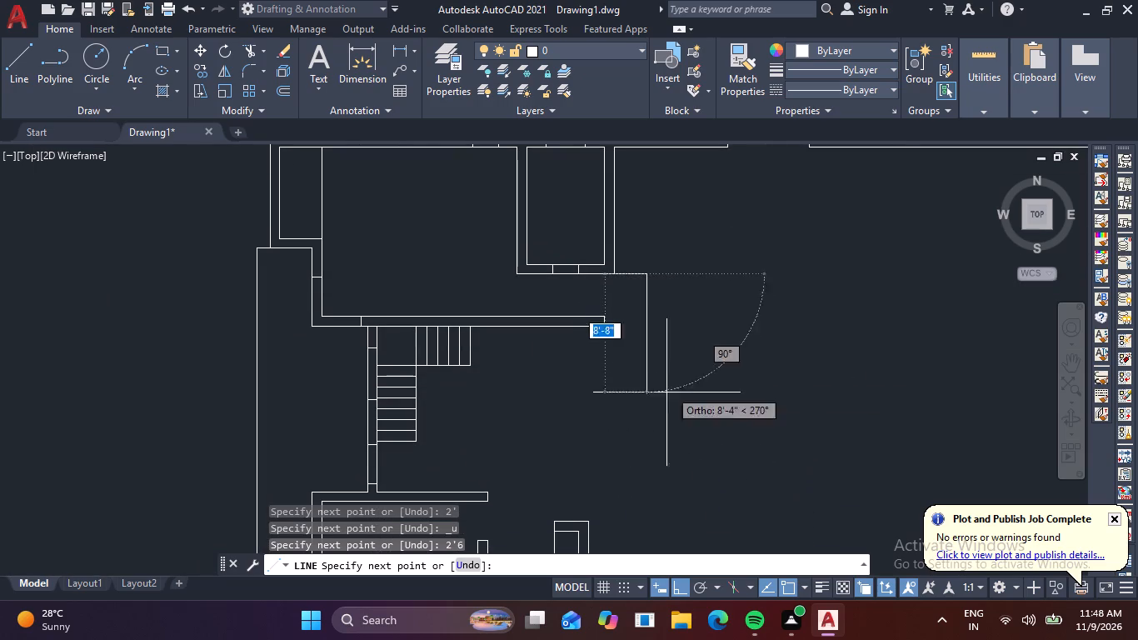
middle_drag(662, 536, 660, 467)
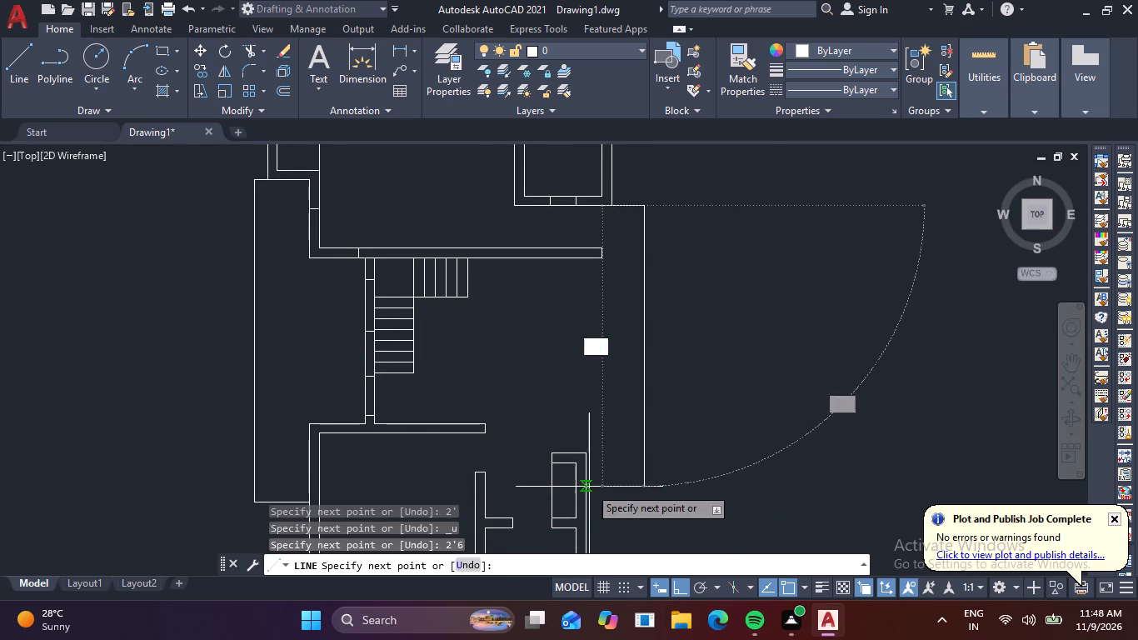
scroll(585, 478, up, 3)
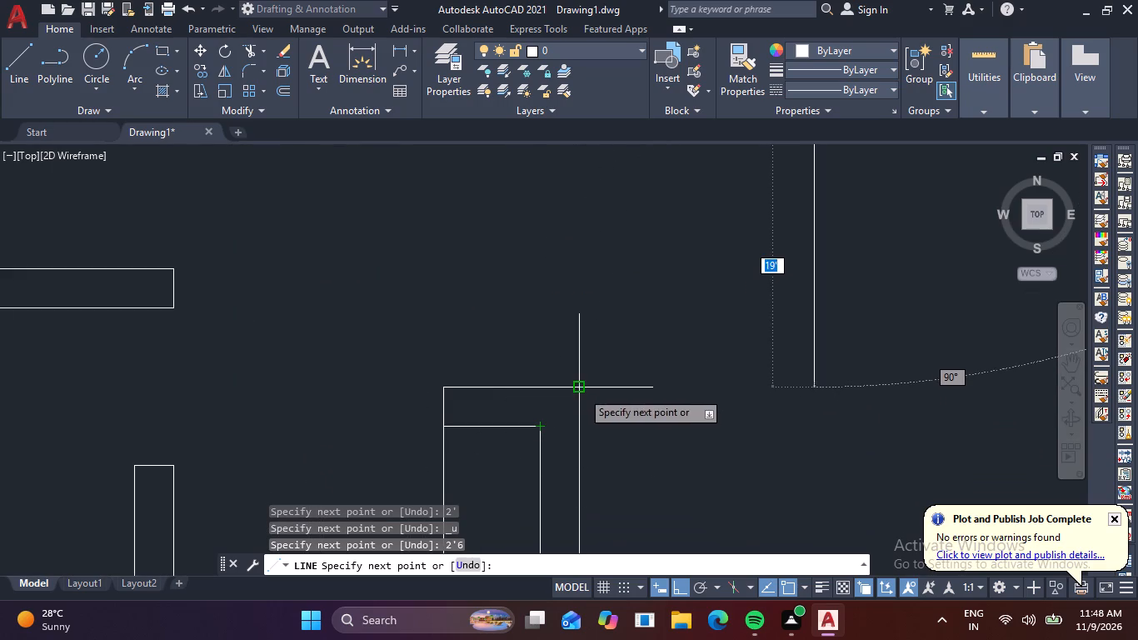
click(809, 383)
scroll(778, 414, down, 4)
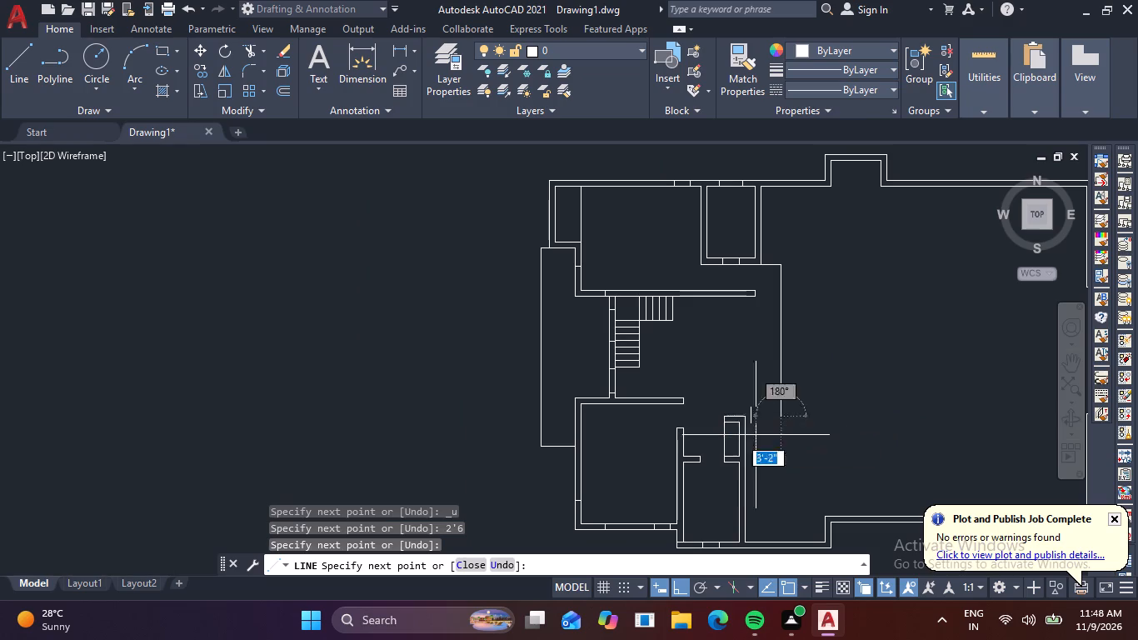
scroll(750, 422, up, 3)
click(715, 408)
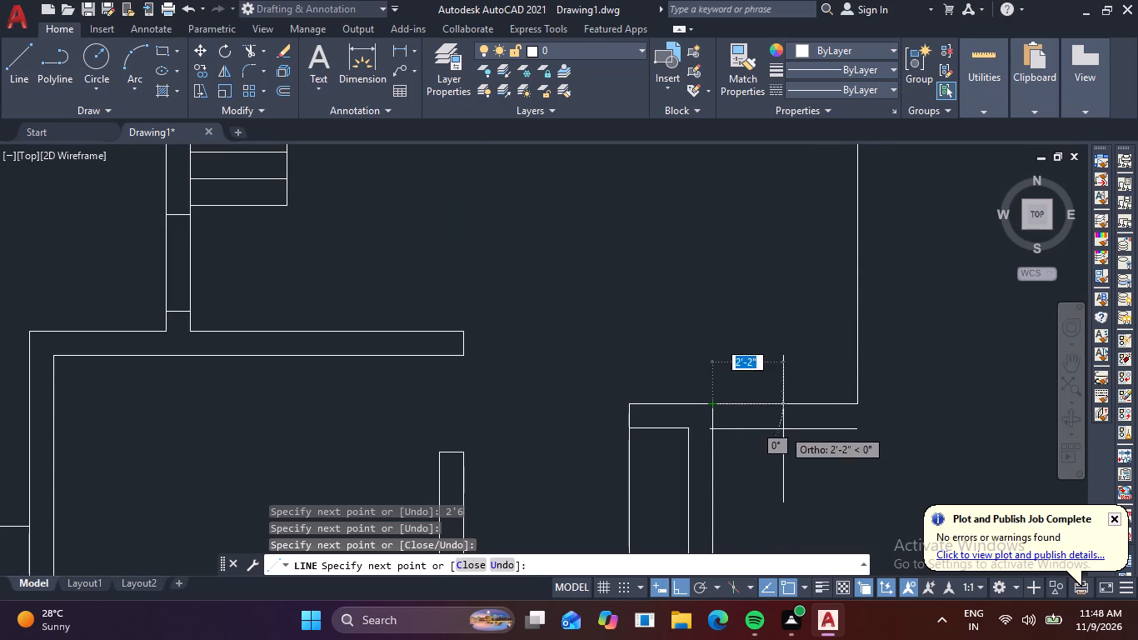
key(Escape)
Offset the short horizontal line beside the small north room 9" north.
scroll(801, 417, down, 3)
middle_drag(814, 364, 781, 419)
scroll(766, 329, up, 3)
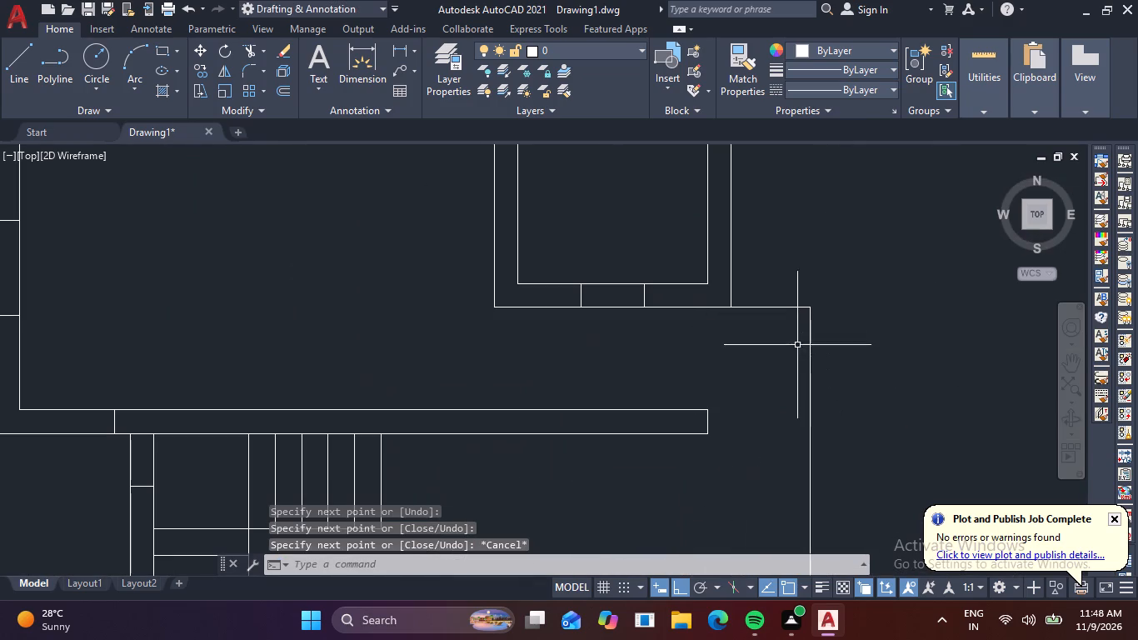
text(o)
key(space)
text(9)
key(space)
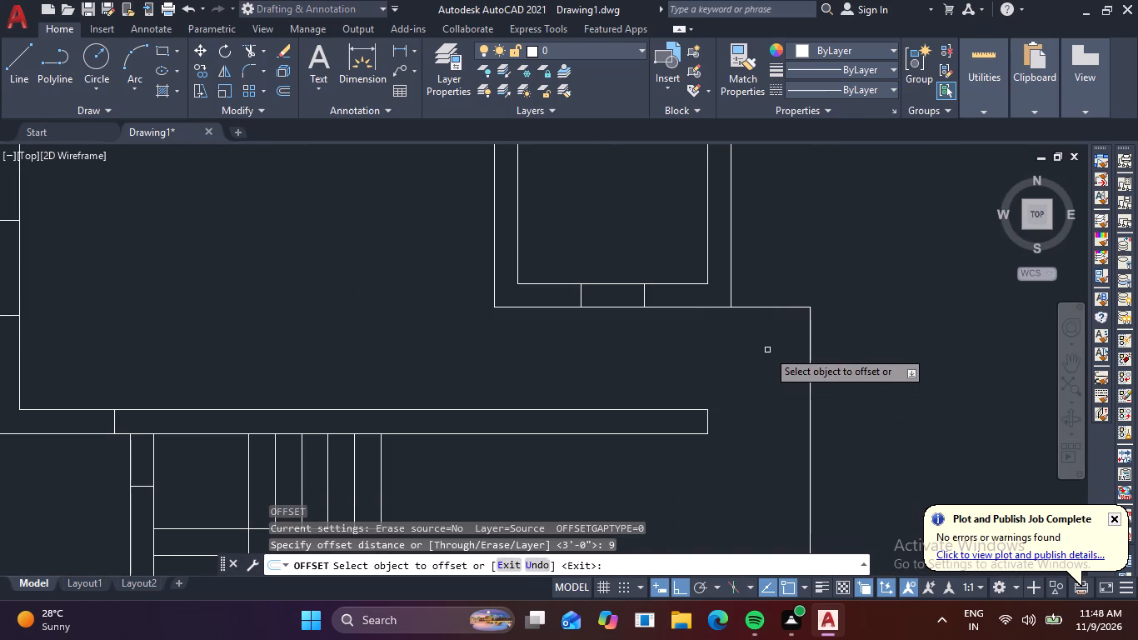
drag(782, 289, 778, 277)
click(781, 305)
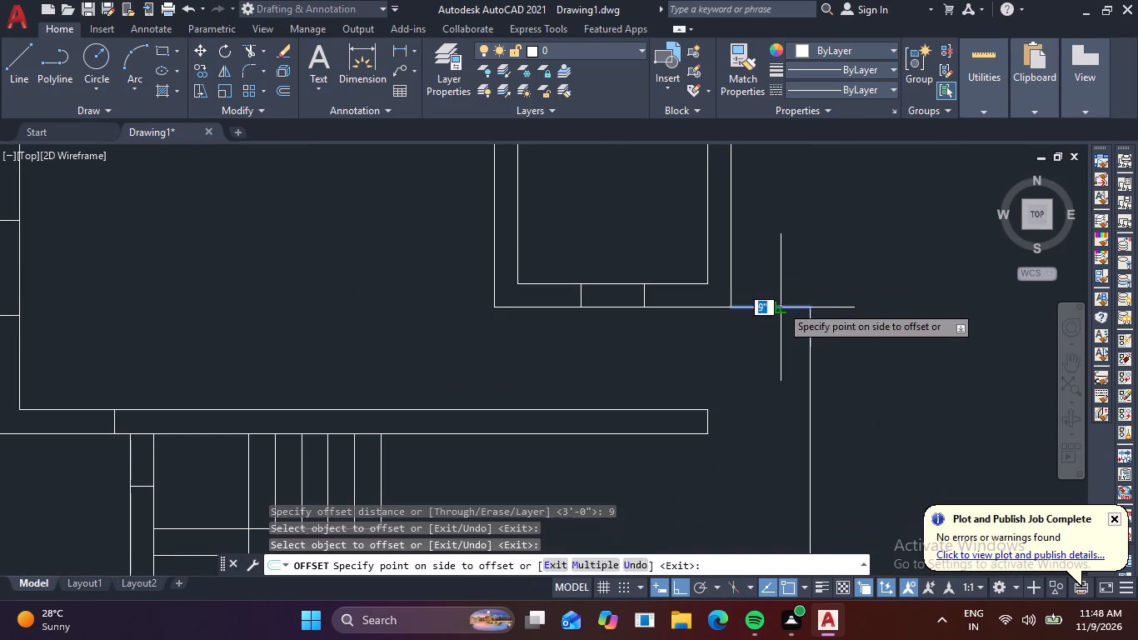
click(780, 262)
Offset the new long vertical line 6" east.
click(811, 331)
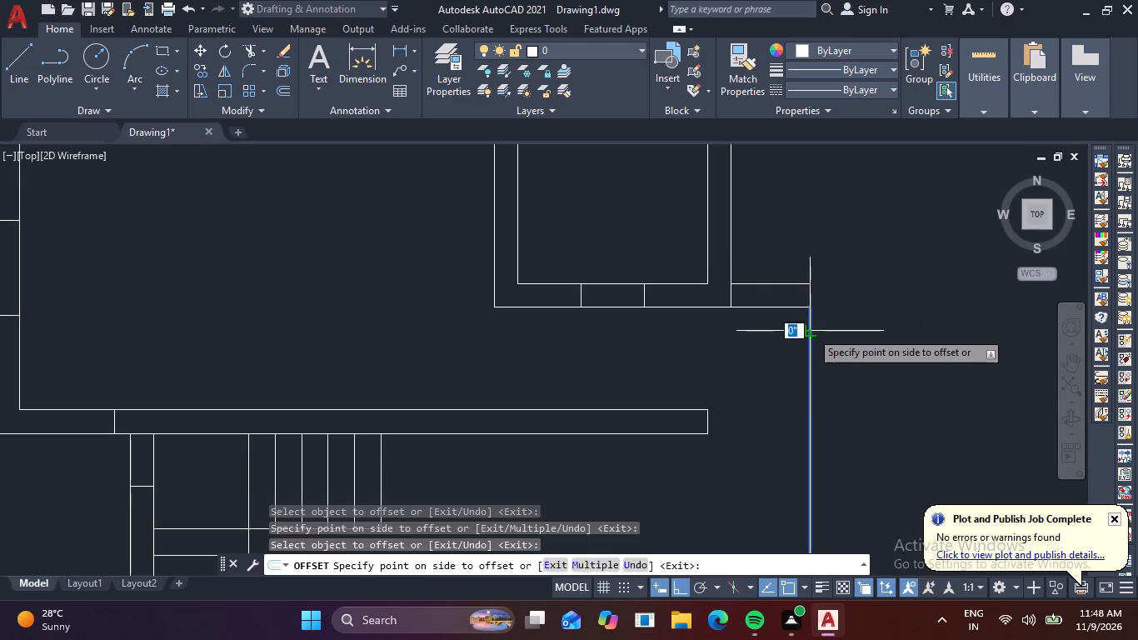
text(6)
key(space)
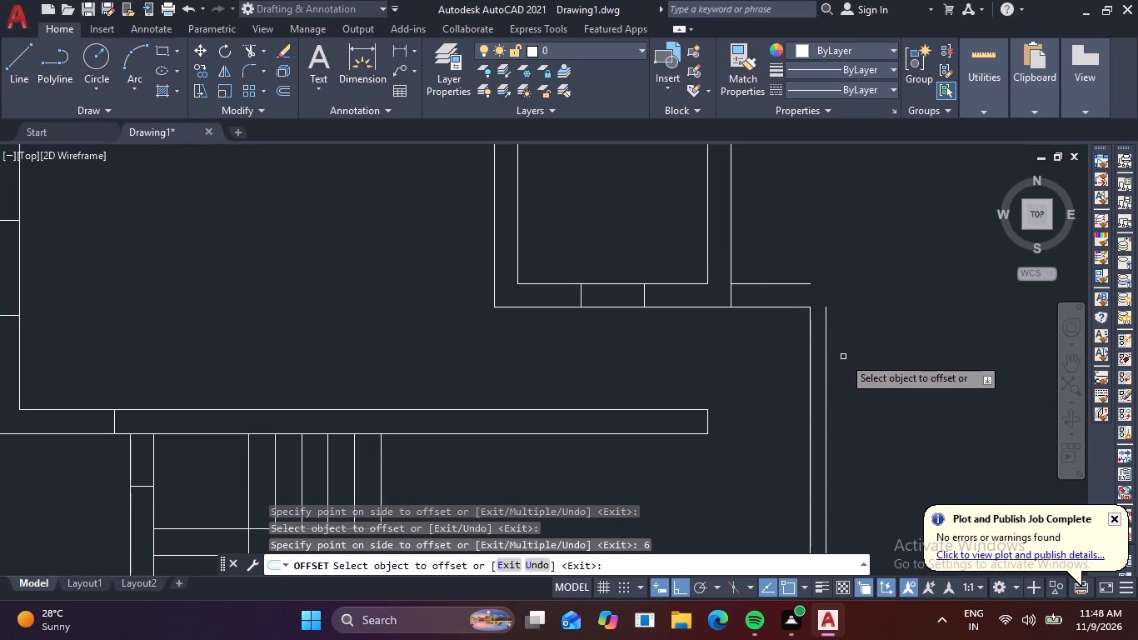
Offset the short horizontal line beside the narrow south room 9" south.
scroll(846, 359, down, 2)
middle_drag(831, 422, 683, 107)
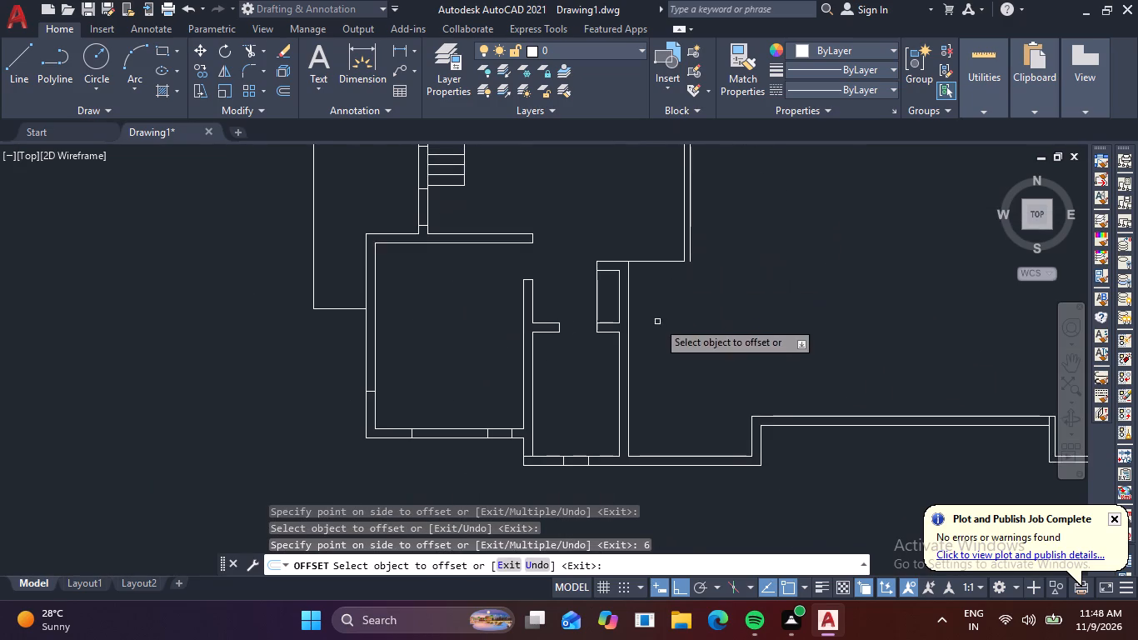
scroll(664, 280, up, 2)
click(651, 239)
click(639, 307)
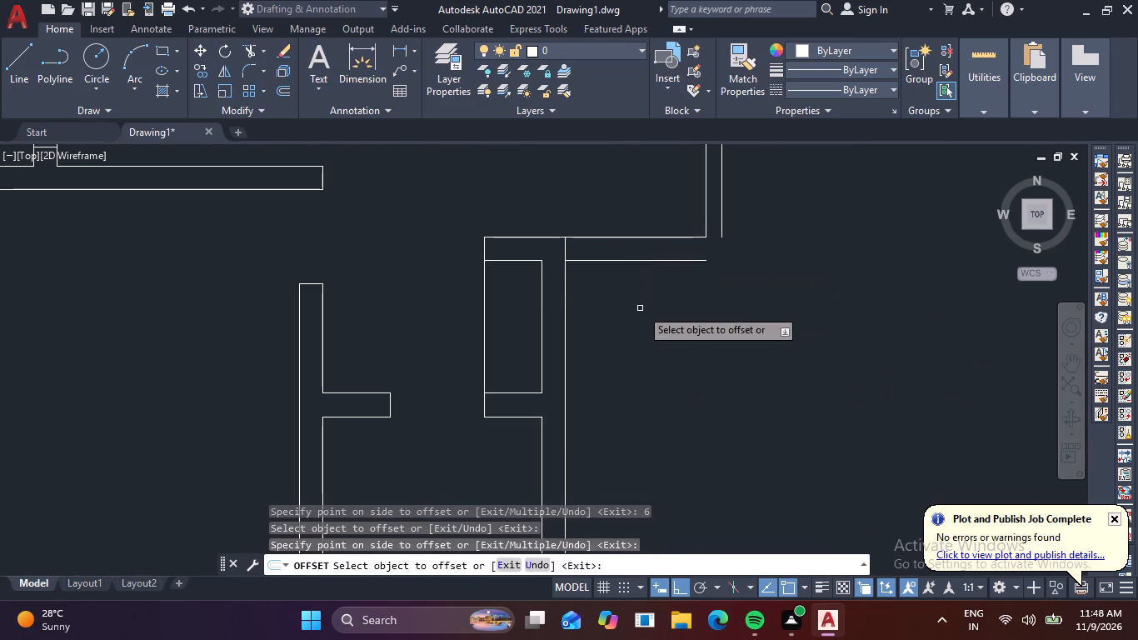
key(Escape)
Fillet the lower offset line with the outer vertical line to form the new wall's southeast corner.
key(f)
key(space)
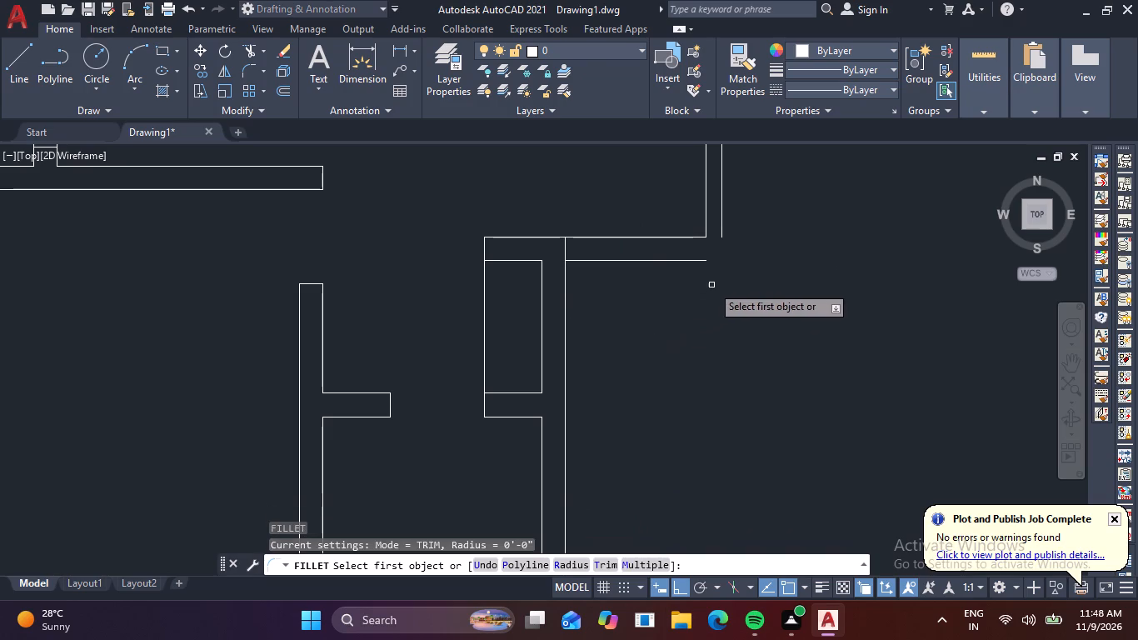
click(693, 259)
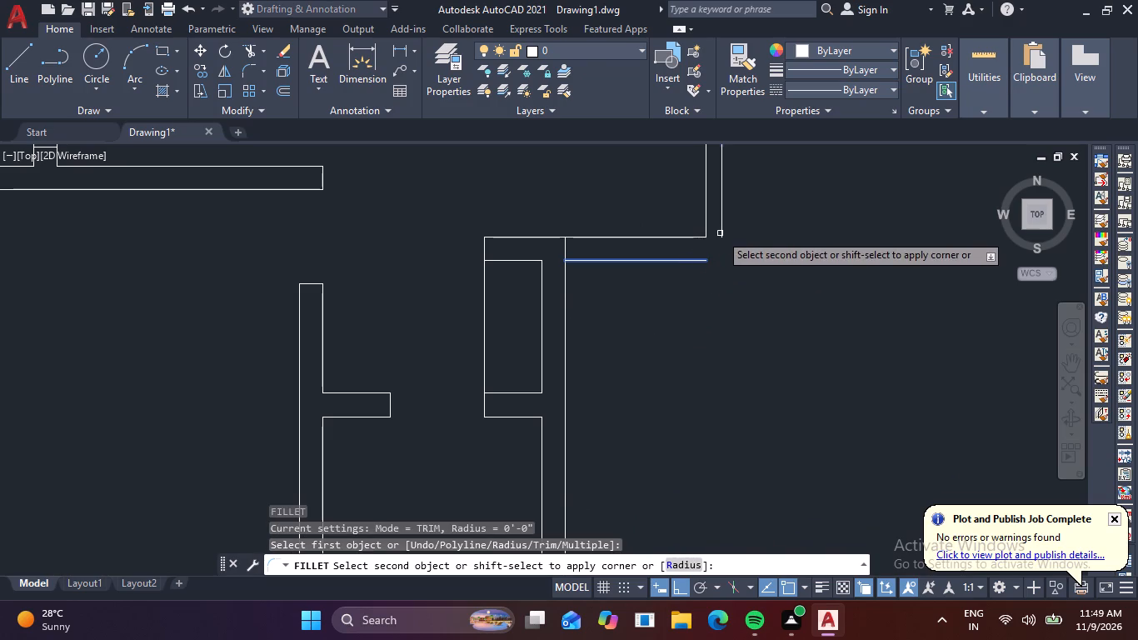
click(720, 233)
Fillet the upper offset line with the outer vertical line to form the new wall's northeast corner.
scroll(738, 220, down, 3)
middle_drag(731, 235, 634, 522)
scroll(621, 368, up, 4)
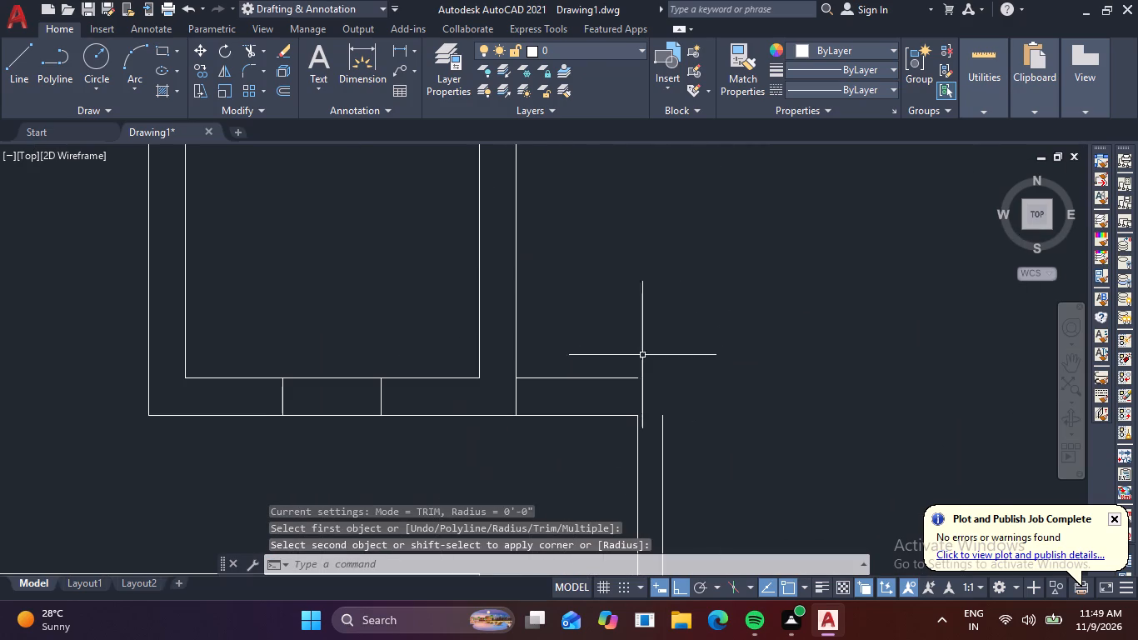
key(space)
click(625, 377)
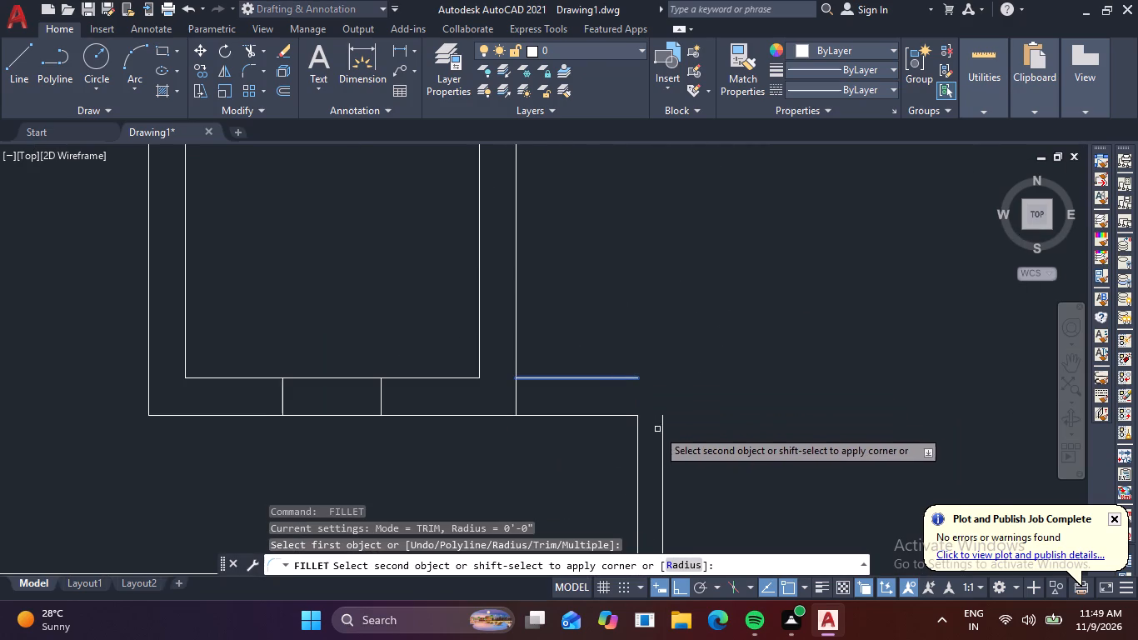
click(662, 429)
key(Escape)
key(Escape)
Draw a short line across the new vertical wall near its south end as a door opening edge.
scroll(708, 426, down, 2)
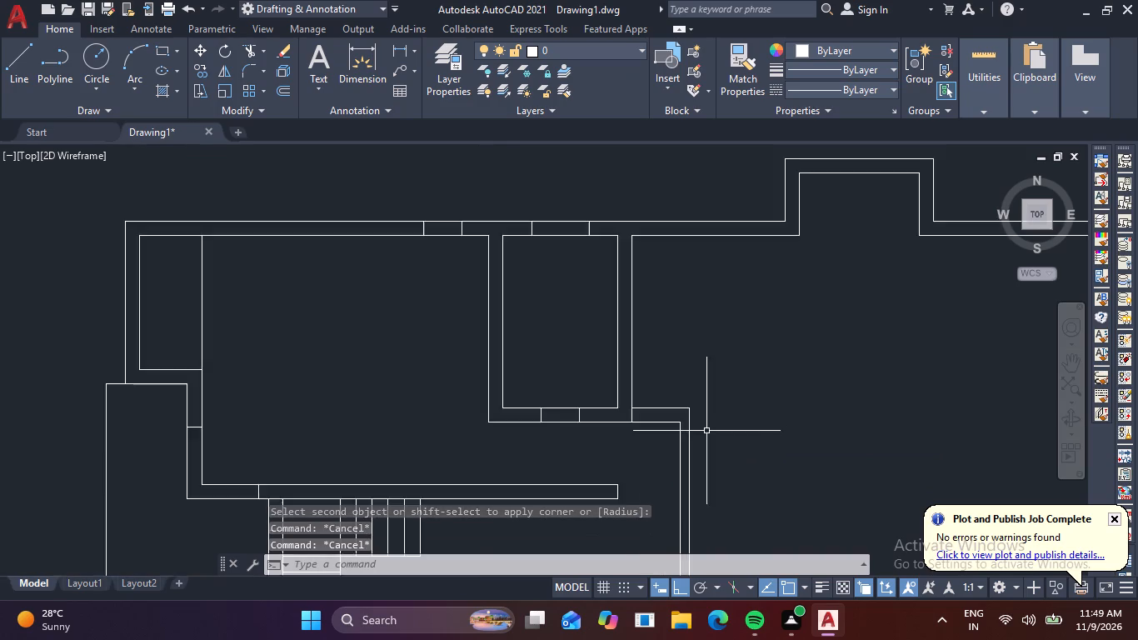
scroll(706, 431, down, 1)
middle_drag(715, 454, 569, 226)
scroll(594, 278, down, 1)
middle_drag(635, 336, 639, 400)
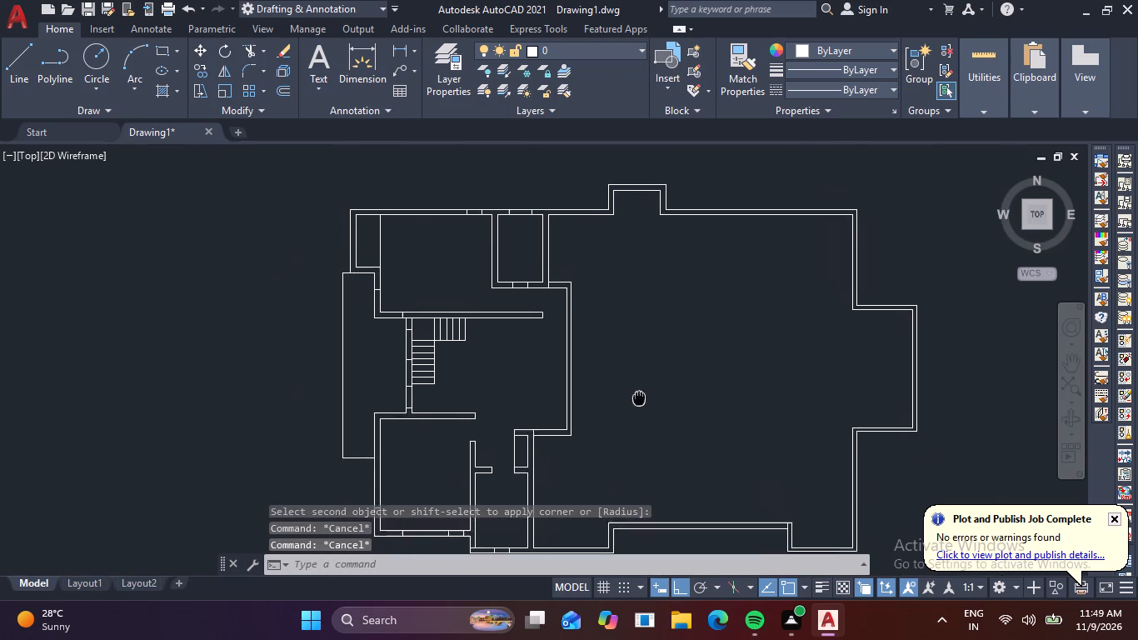
middle_drag(639, 400, 641, 437)
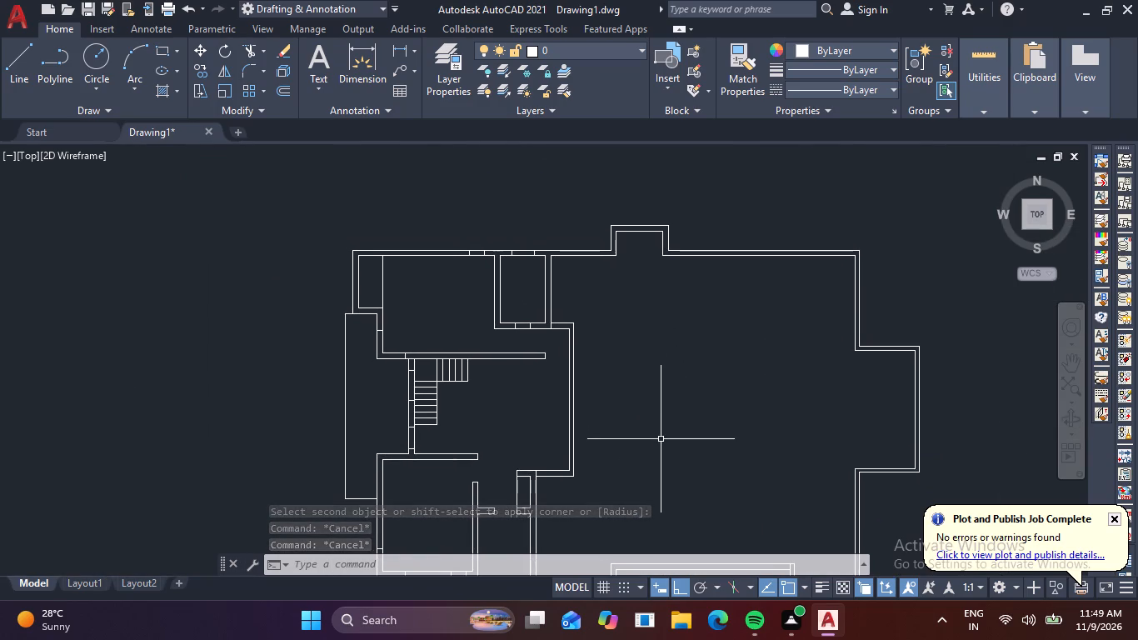
text(l)
key(space)
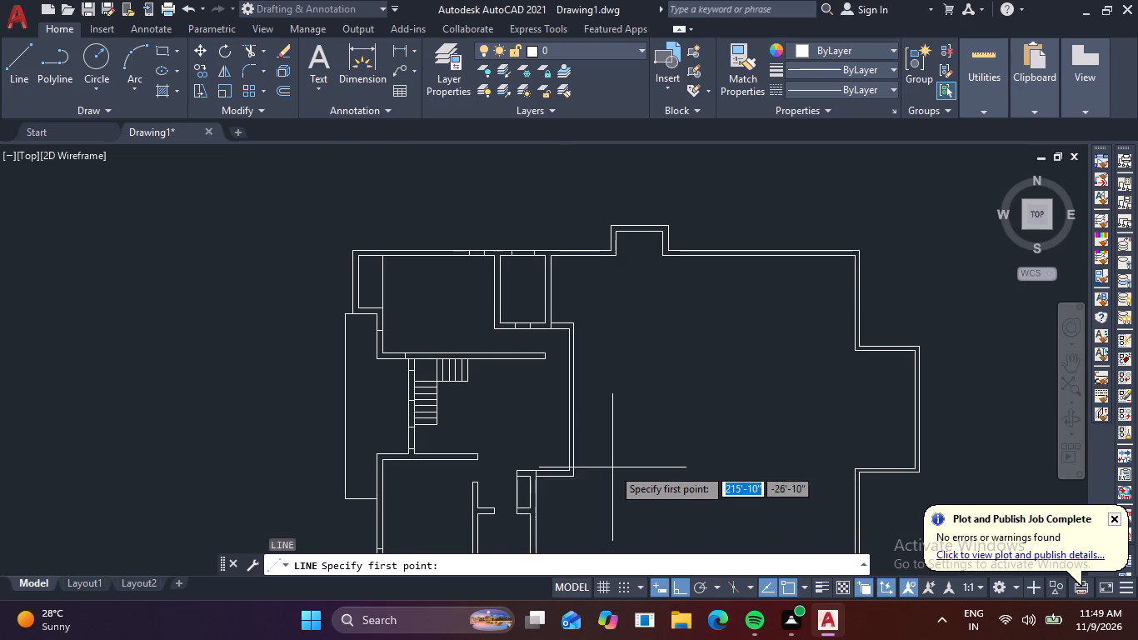
scroll(588, 446, up, 2)
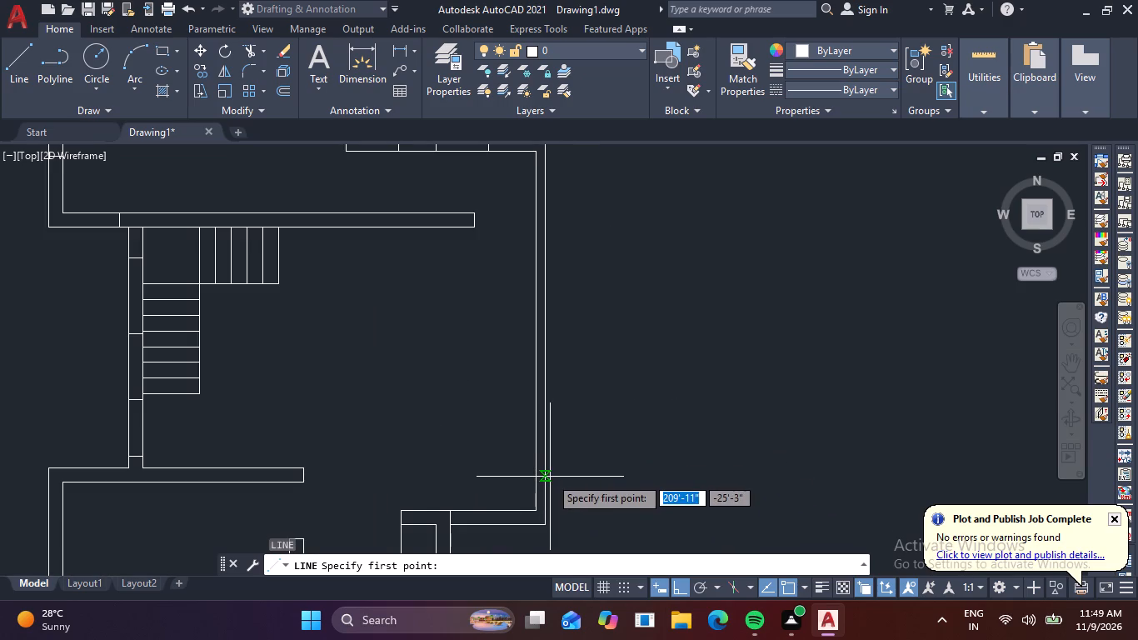
scroll(545, 491, up, 3)
scroll(527, 486, down, 2)
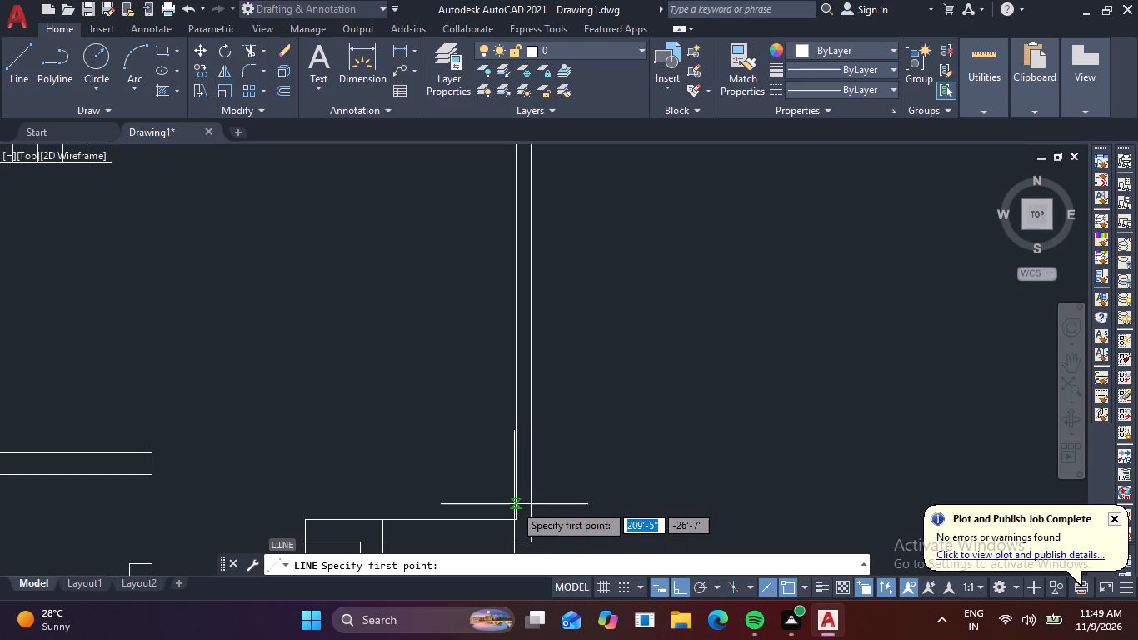
click(516, 502)
click(532, 502)
key(space)
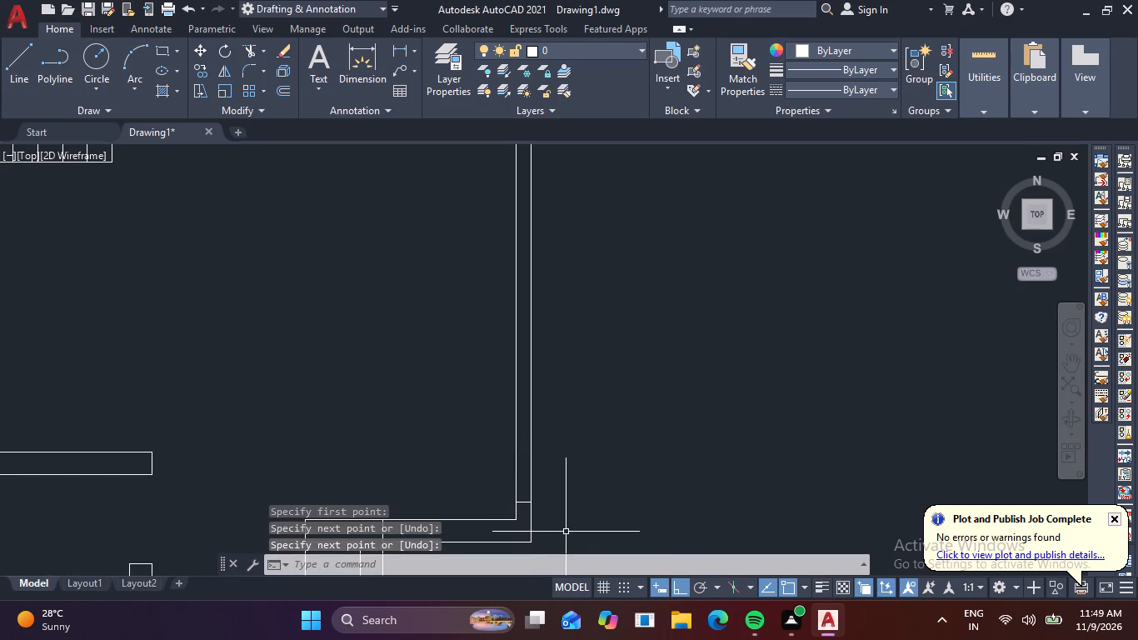
Offset the short line across the new wall 3' north to mark the opening's other edge.
key(o)
key(space)
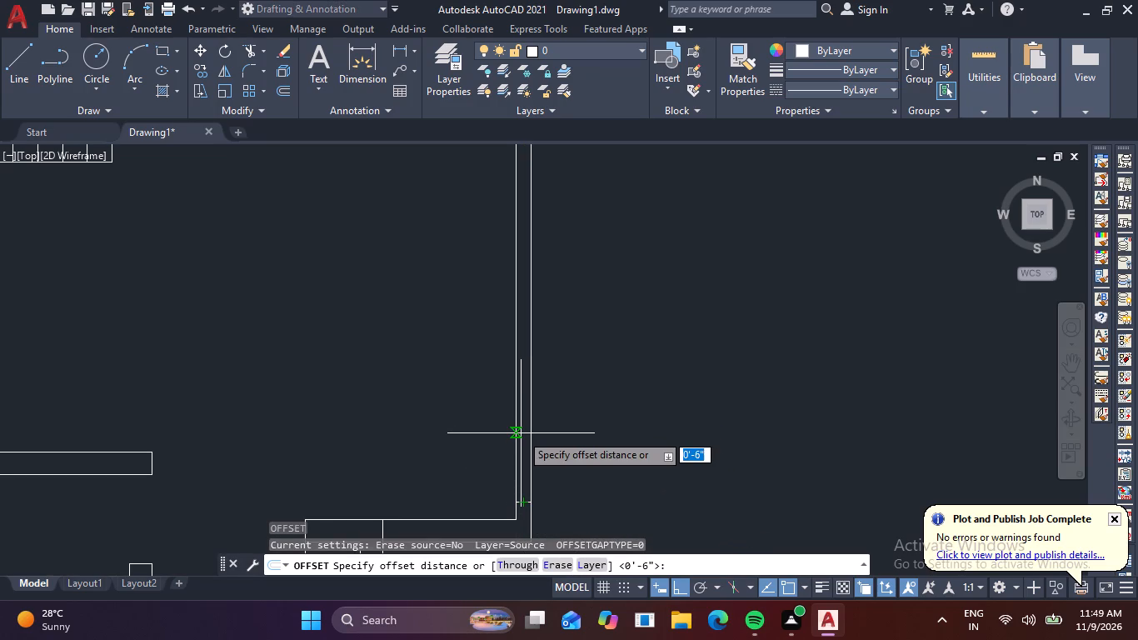
key(3)
key(apostrophe)
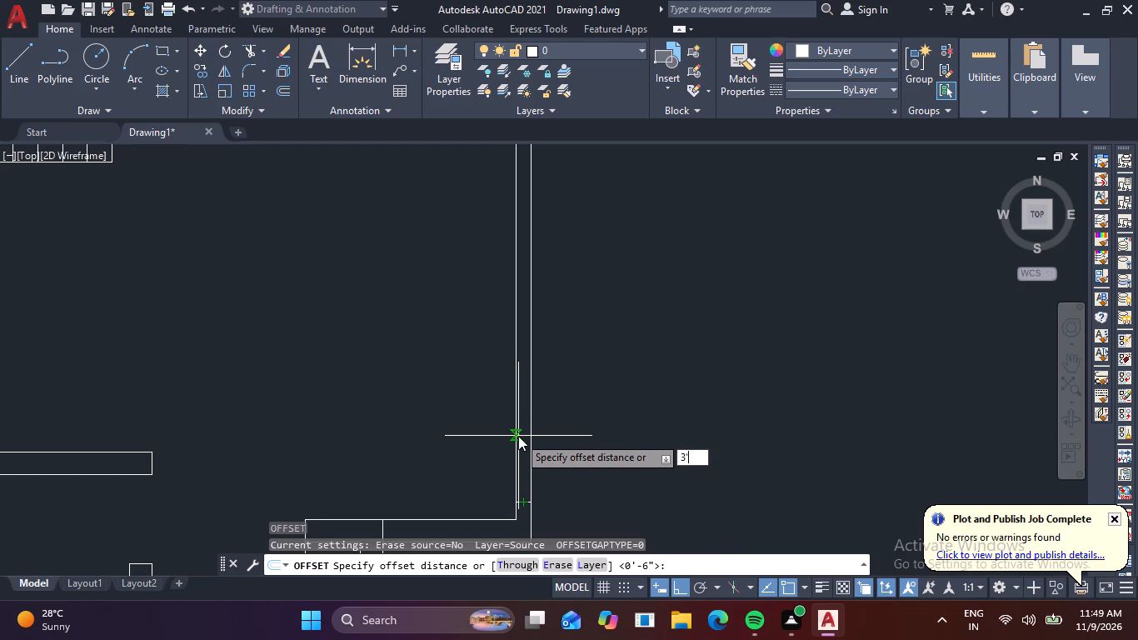
key(space)
click(526, 503)
click(522, 442)
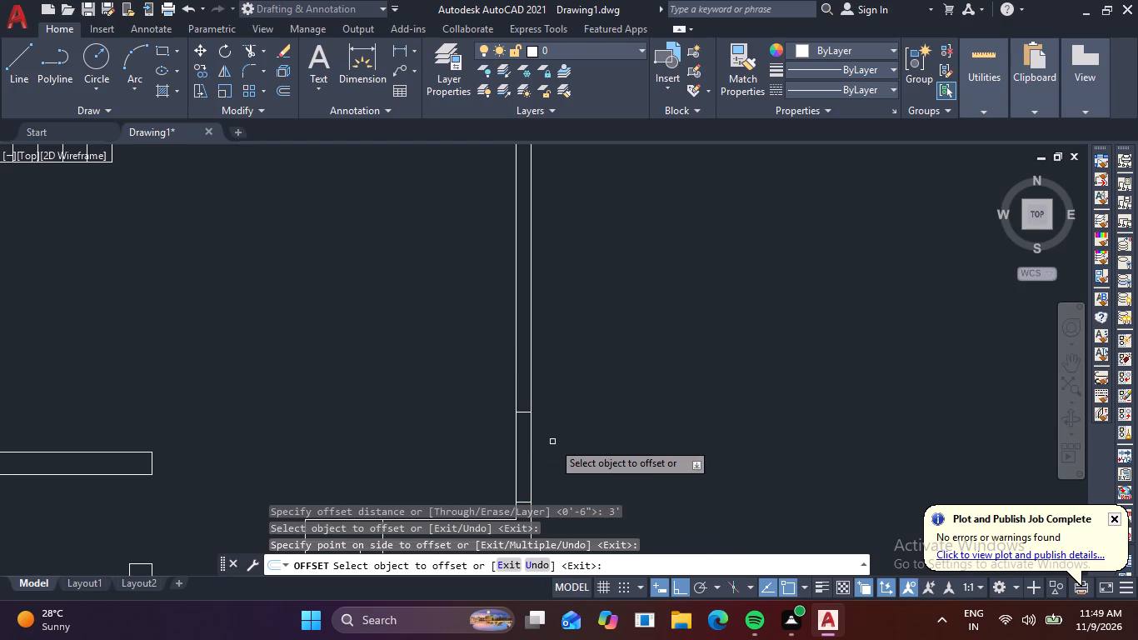
key(Escape)
key(Escape)
key(Escape)
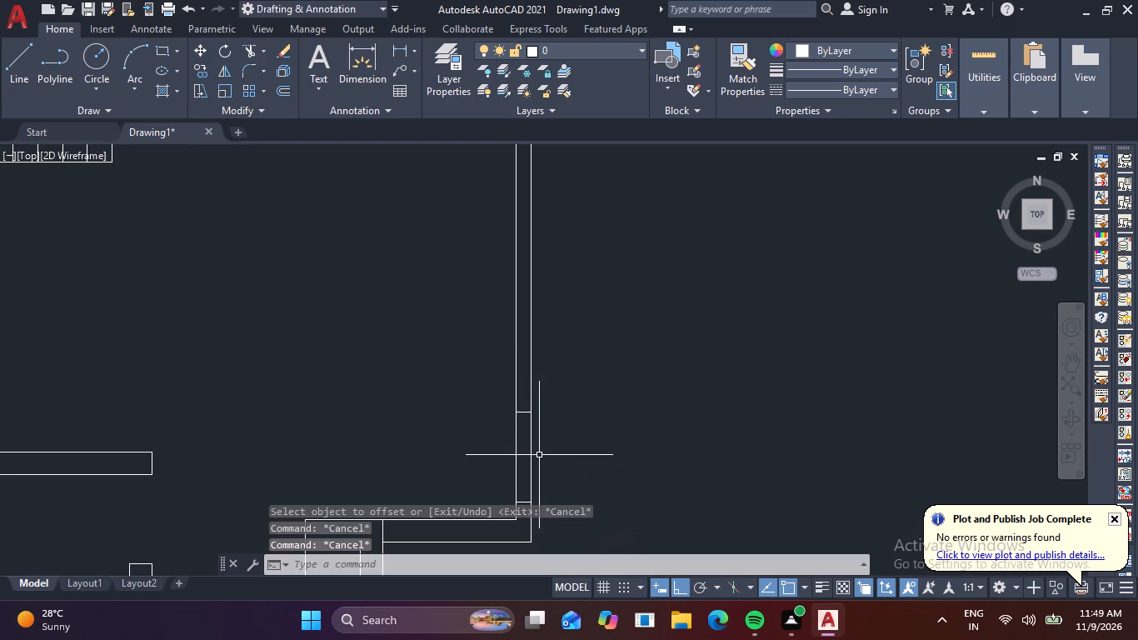
Draw an outline from the narrow south room's east wall: 13' east, about 22' north, and about 8' west to the new wall.
key(l)
key(space)
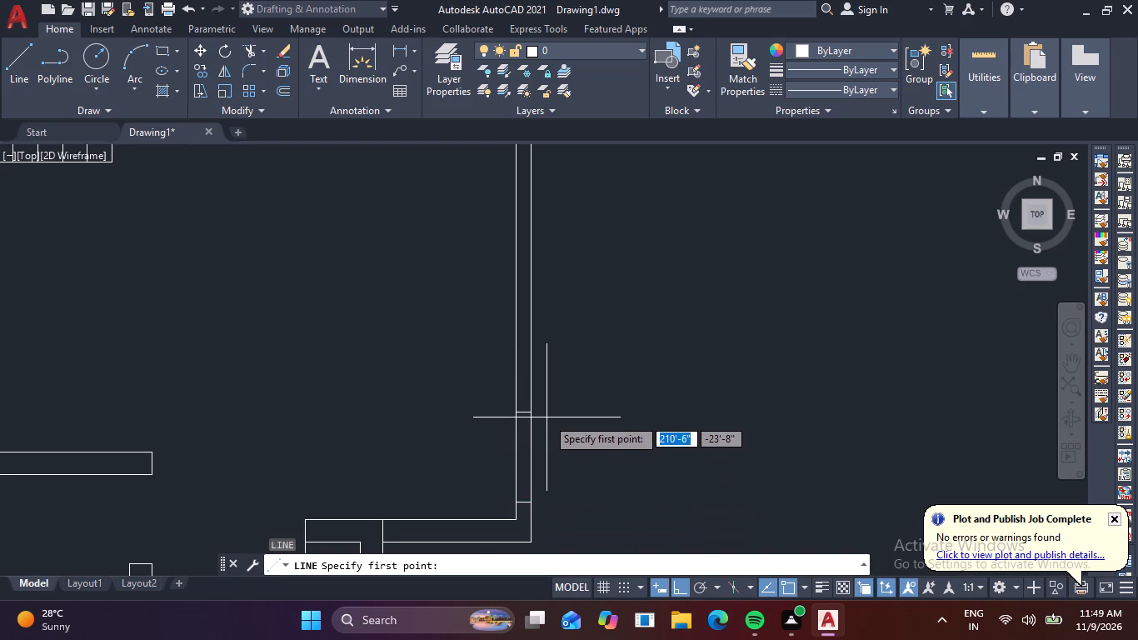
scroll(542, 417, down, 2)
middle_drag(537, 487, 502, 418)
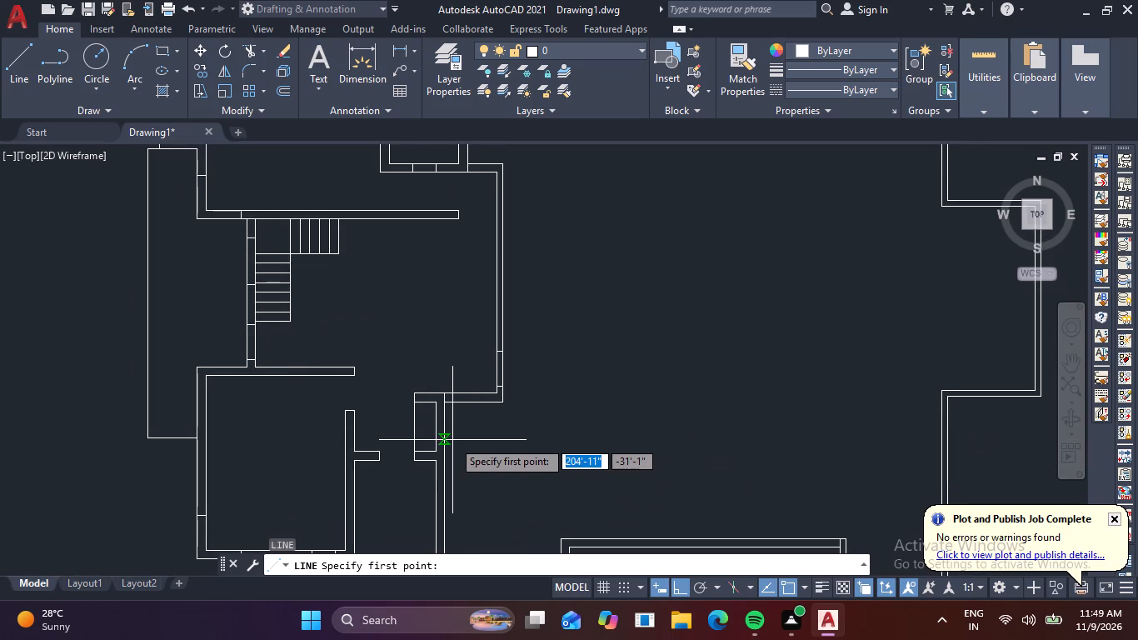
click(444, 441)
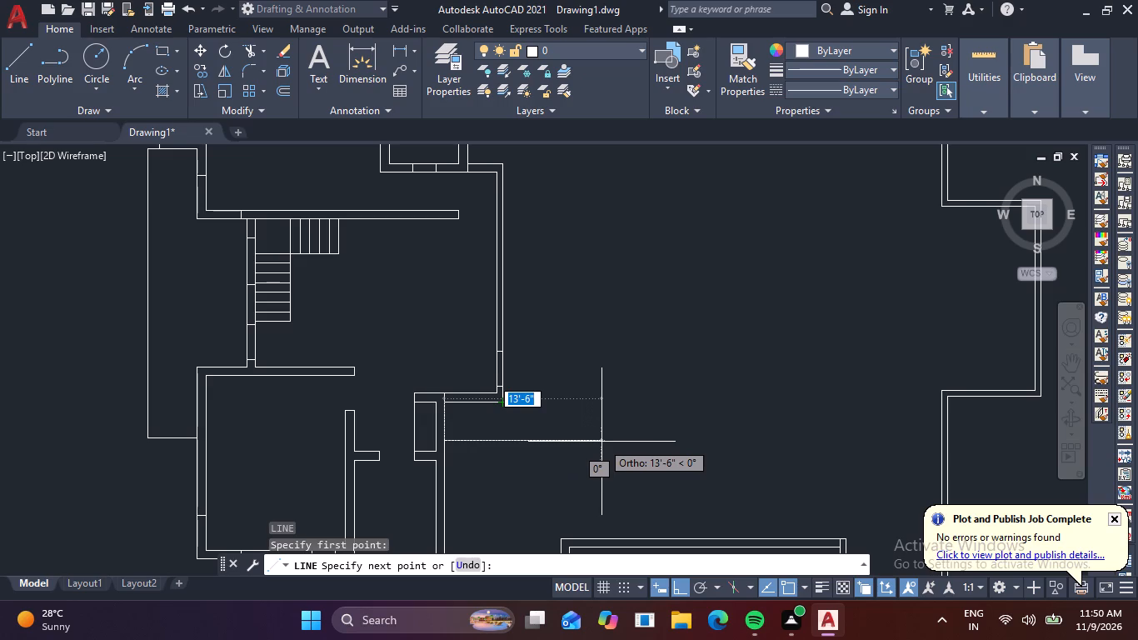
key(1)
key(3)
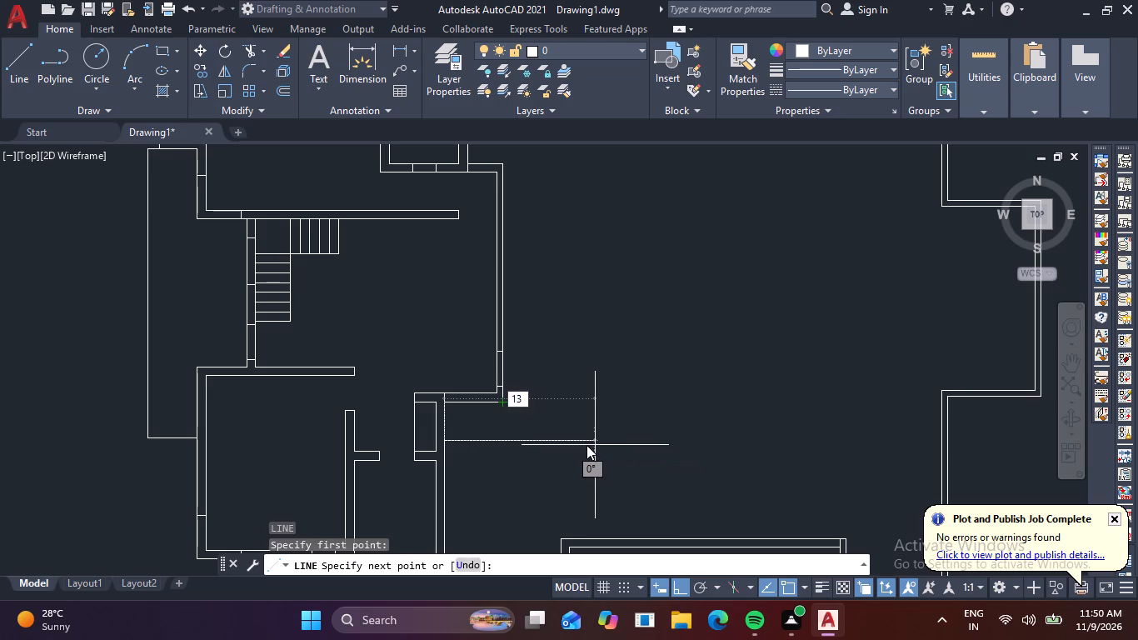
key(apostrophe)
key(space)
middle_drag(579, 309, 474, 493)
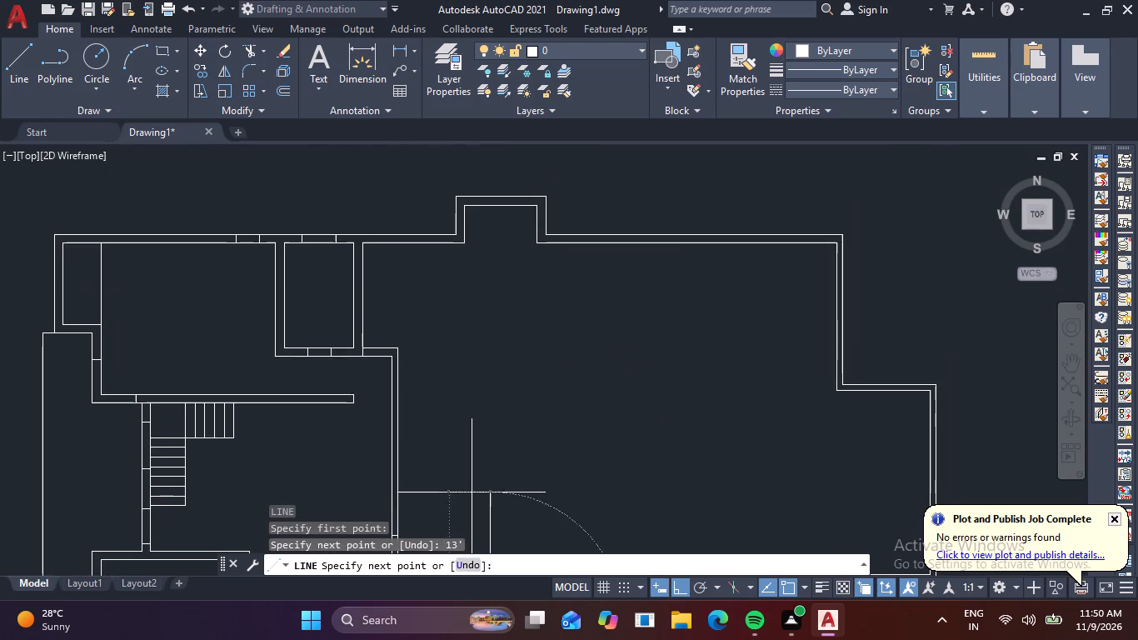
click(493, 367)
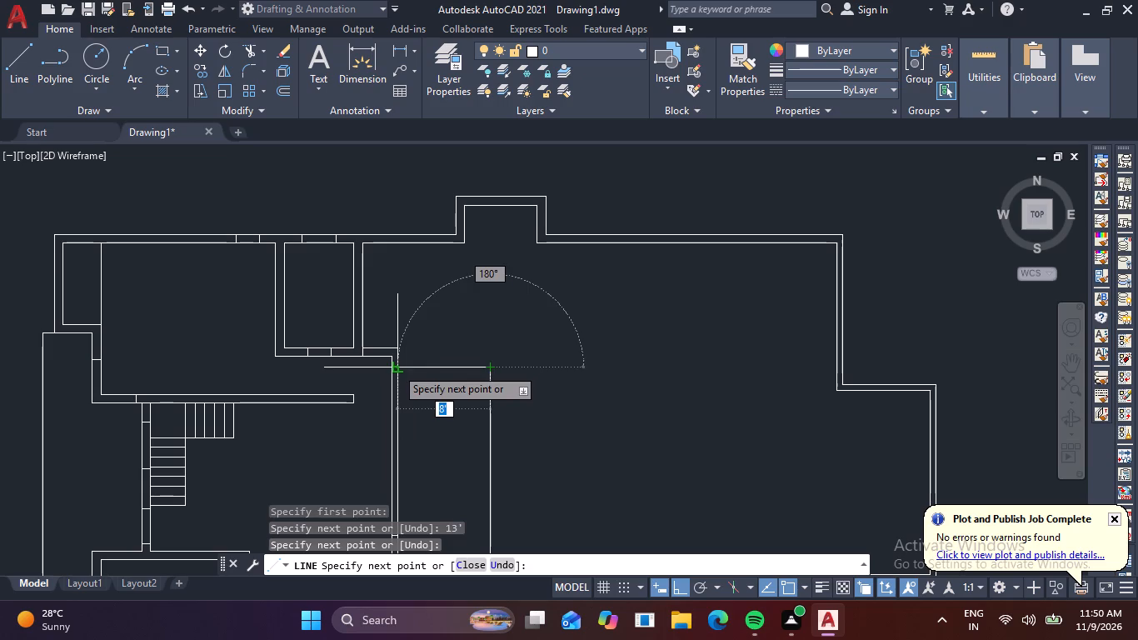
click(396, 367)
key(space)
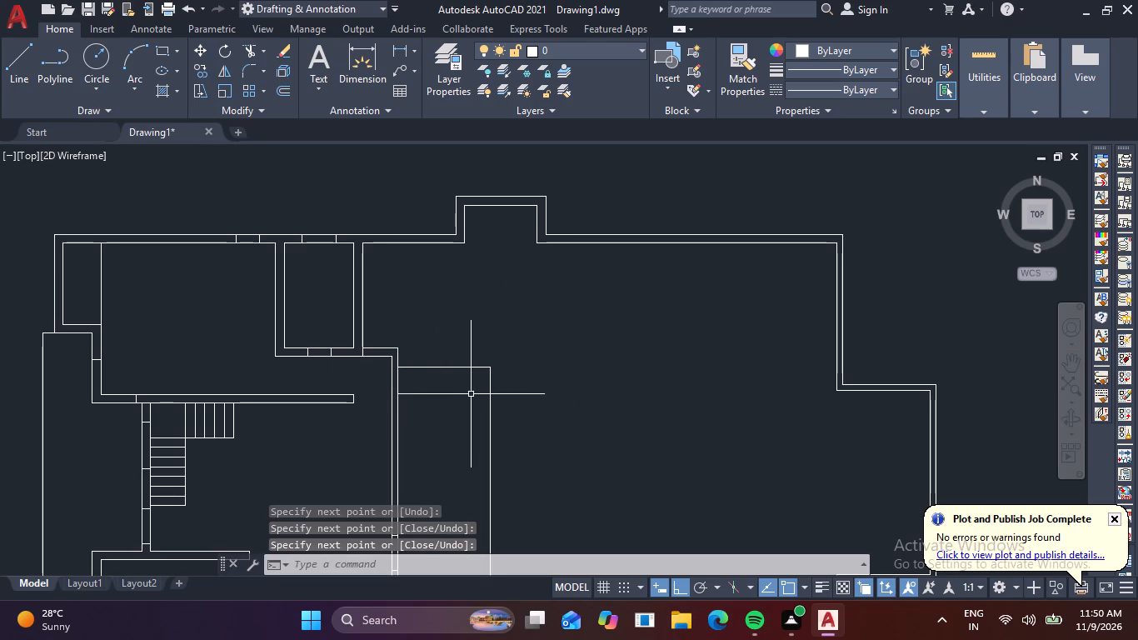
Draw a 3' horizontal line east from the south end of the upper stair flight's last tread line.
scroll(447, 403, down, 2)
middle_drag(501, 427, 575, 289)
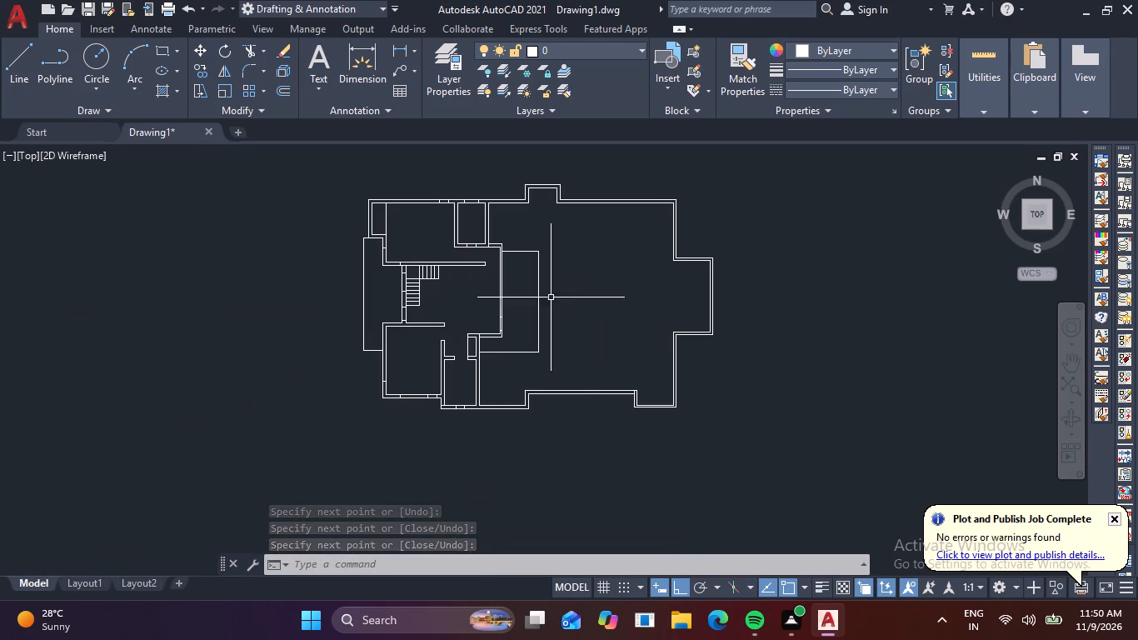
scroll(511, 337, down, 1)
scroll(511, 347, up, 2)
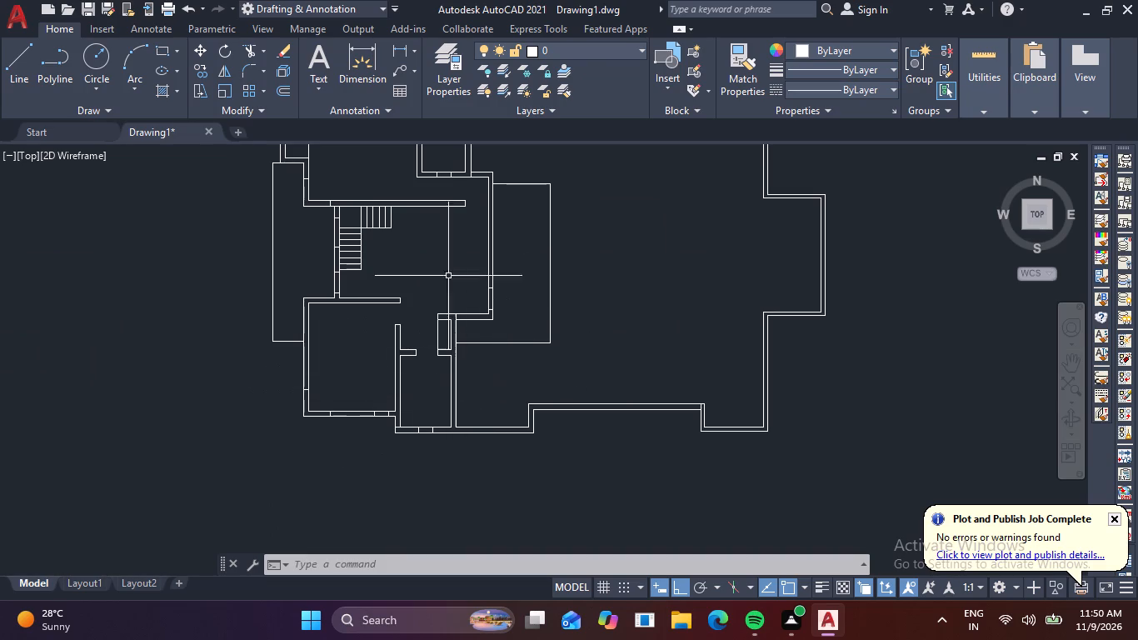
scroll(396, 193, up, 2)
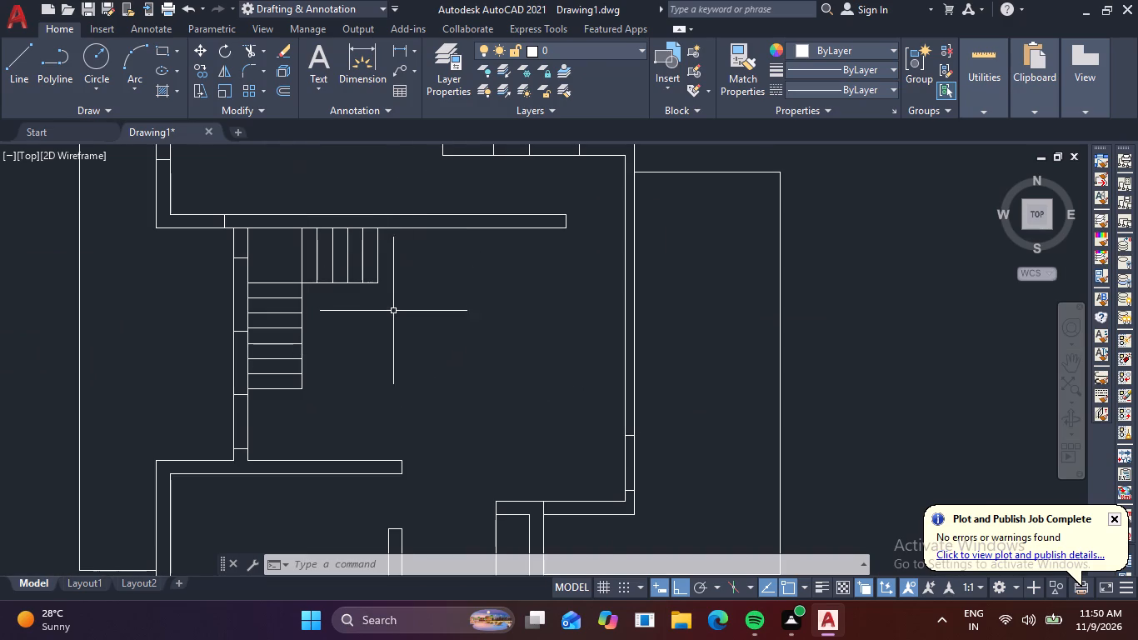
scroll(372, 317, up, 2)
scroll(426, 311, down, 2)
middle_drag(422, 321, 407, 402)
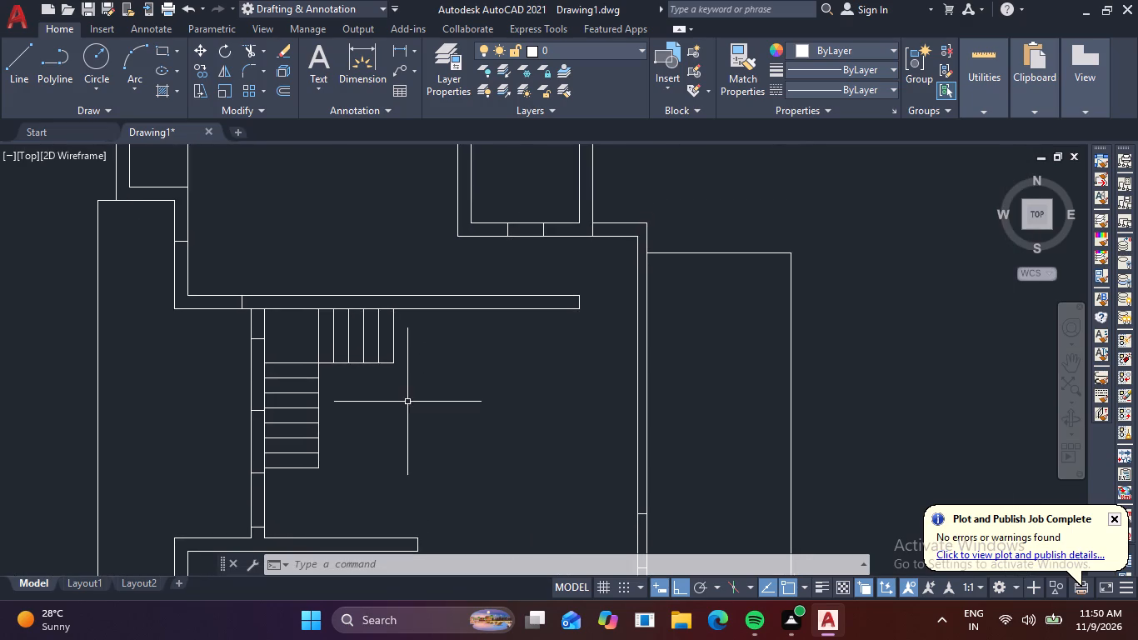
text(l)
key(space)
click(394, 361)
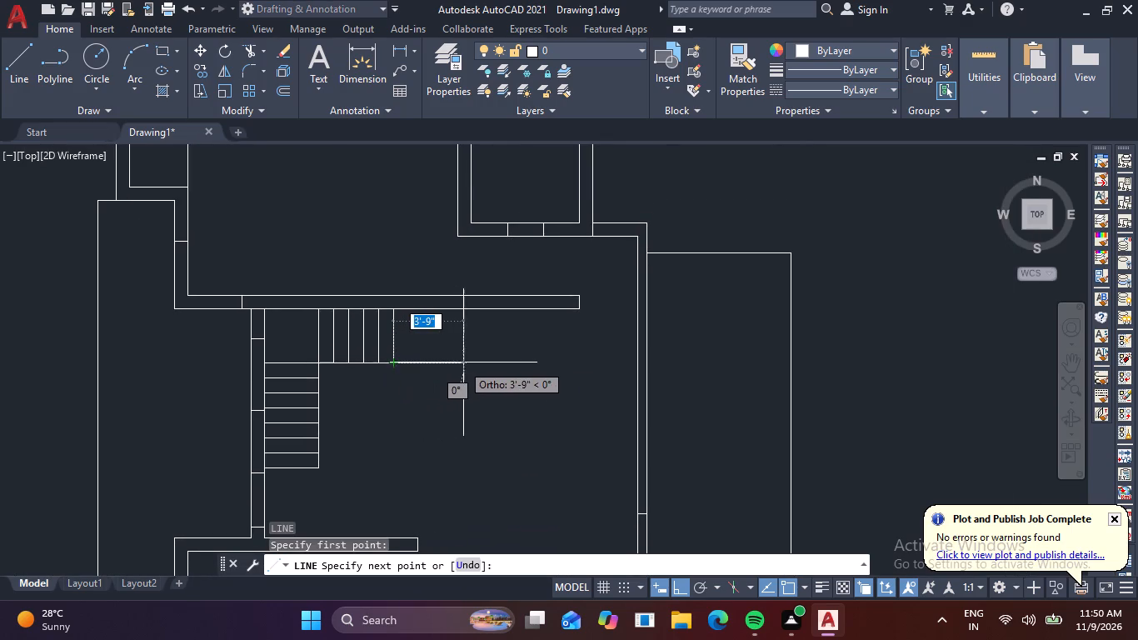
key(3)
key(apostrophe)
key(space)
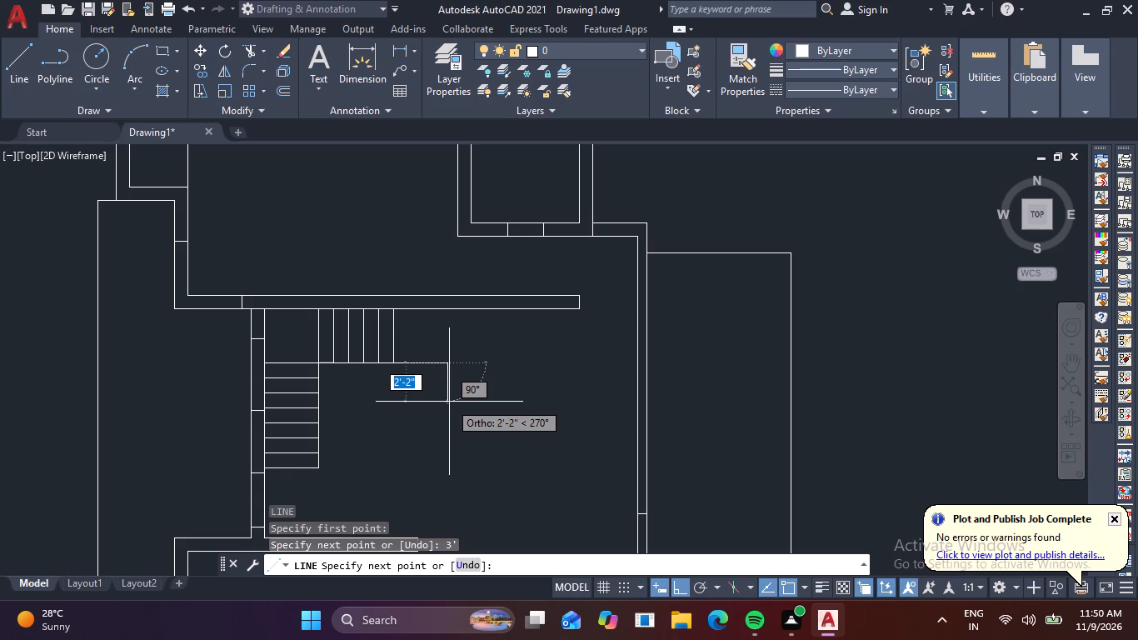
key(Escape)
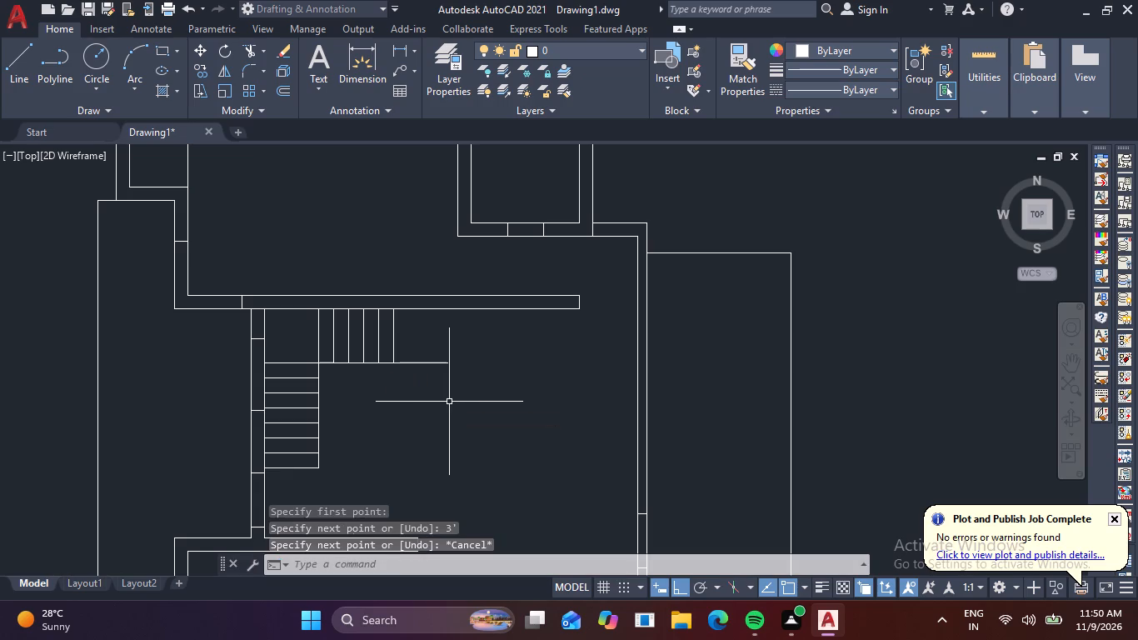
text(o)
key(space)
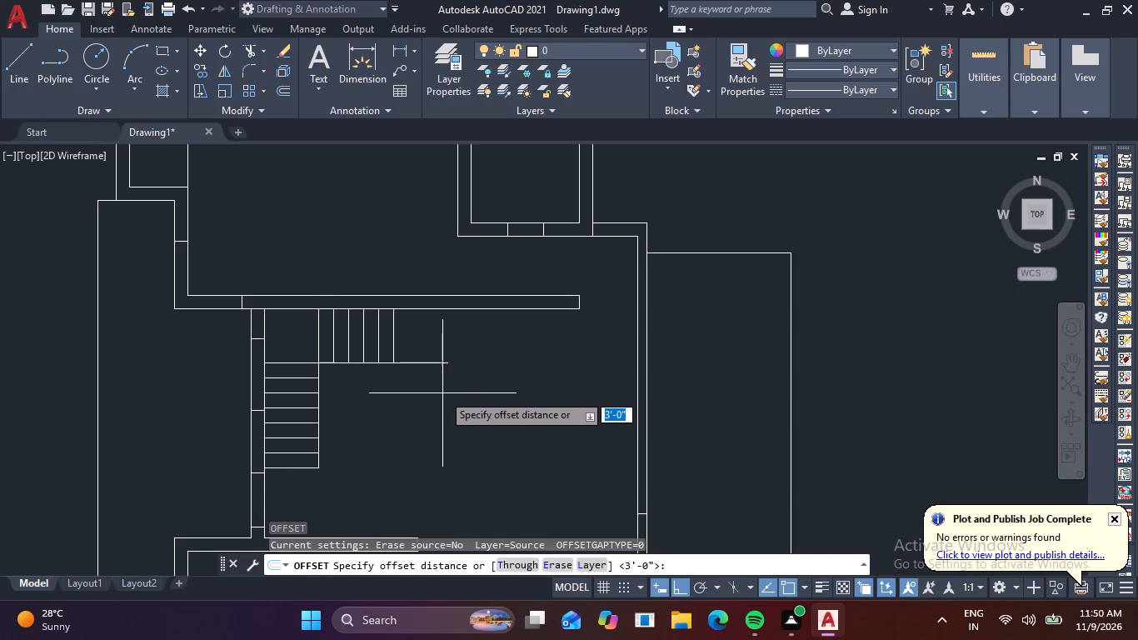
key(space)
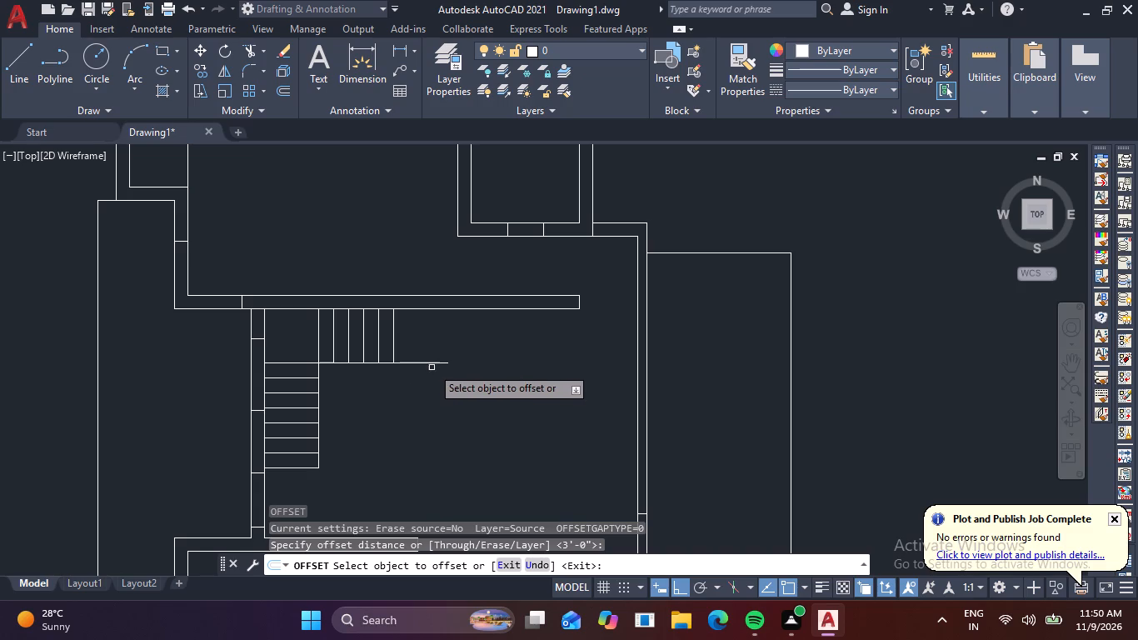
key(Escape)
Offset the 3' horizontal line beside the upper stair flight three times southward at 10" spacing to make new treads.
text(o)
key(space)
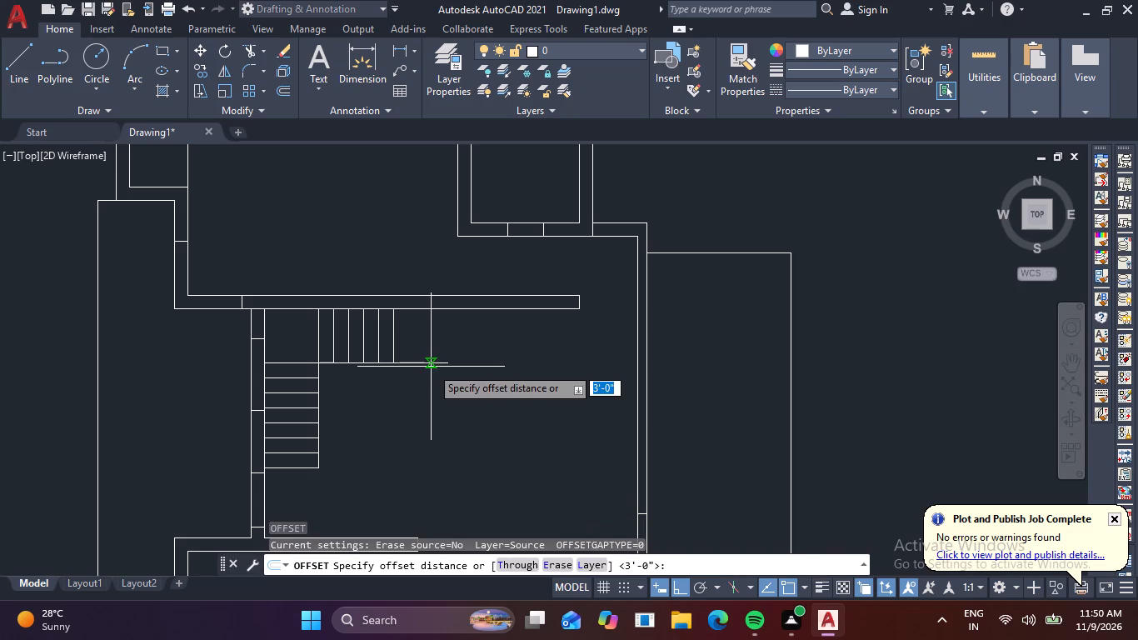
text(10)
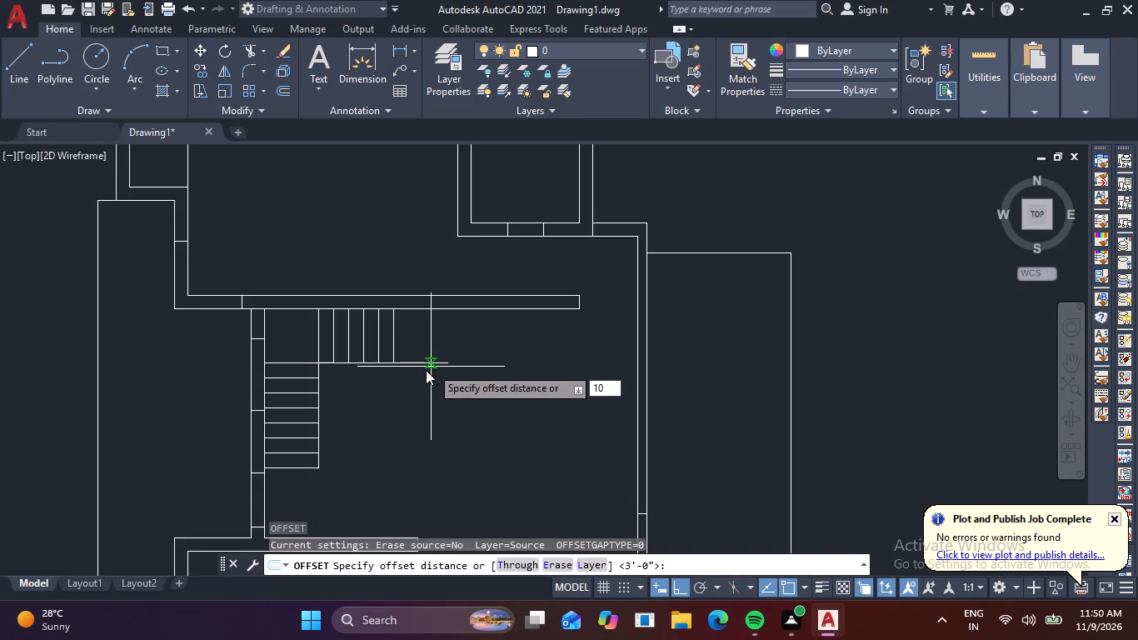
key(Return)
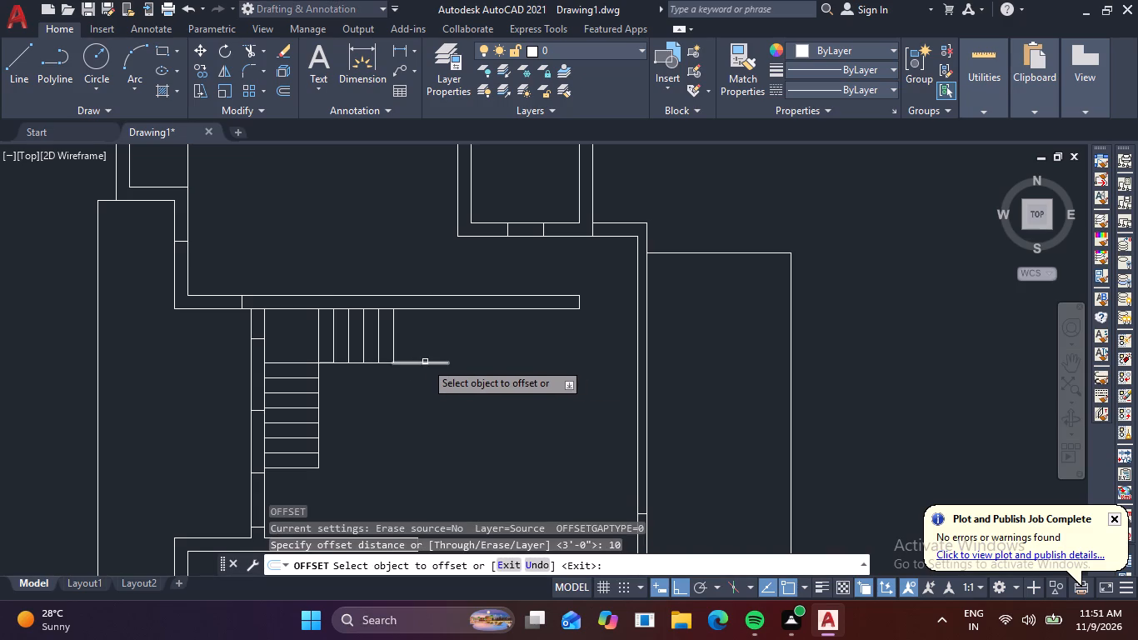
click(427, 361)
right_click(427, 361)
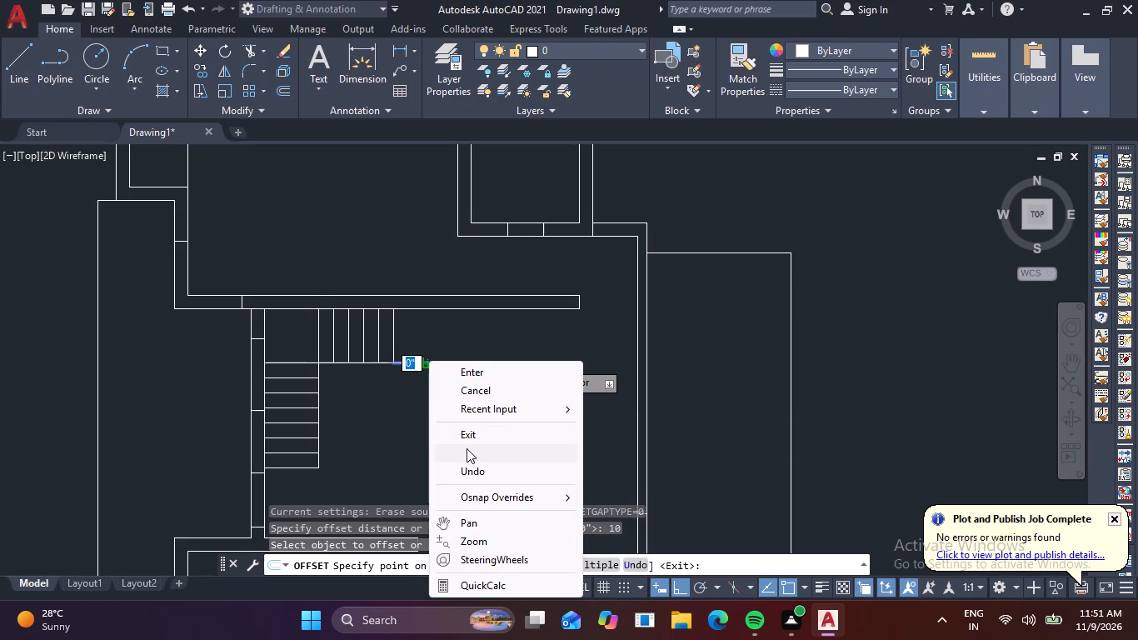
click(467, 448)
click(414, 443)
click(428, 443)
click(432, 452)
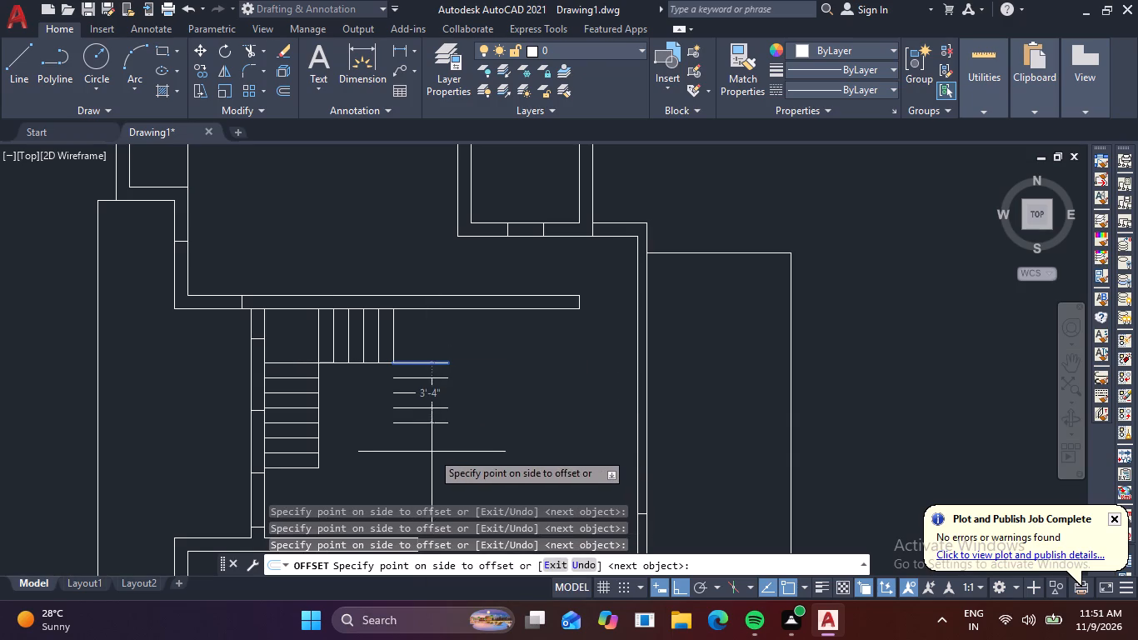
middle_drag(494, 434, 512, 331)
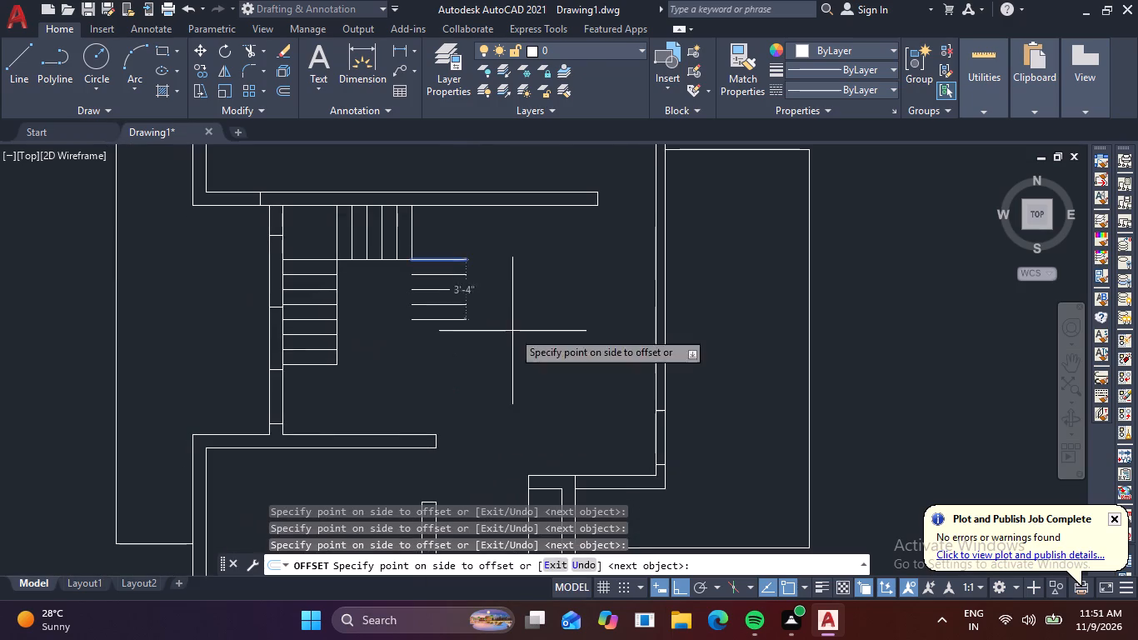
key(Escape)
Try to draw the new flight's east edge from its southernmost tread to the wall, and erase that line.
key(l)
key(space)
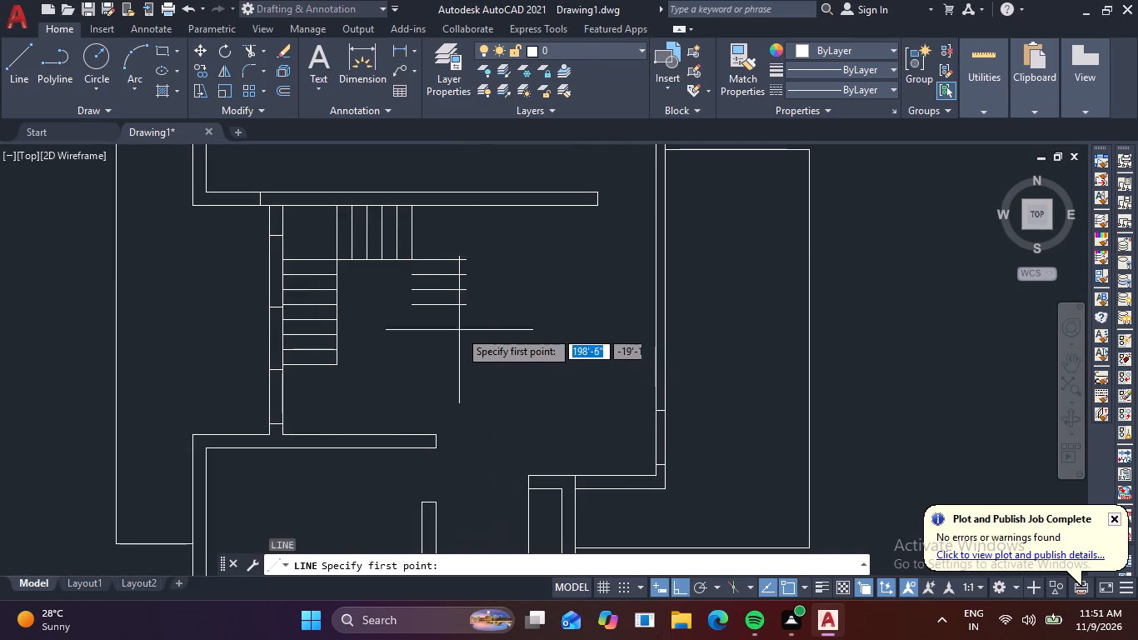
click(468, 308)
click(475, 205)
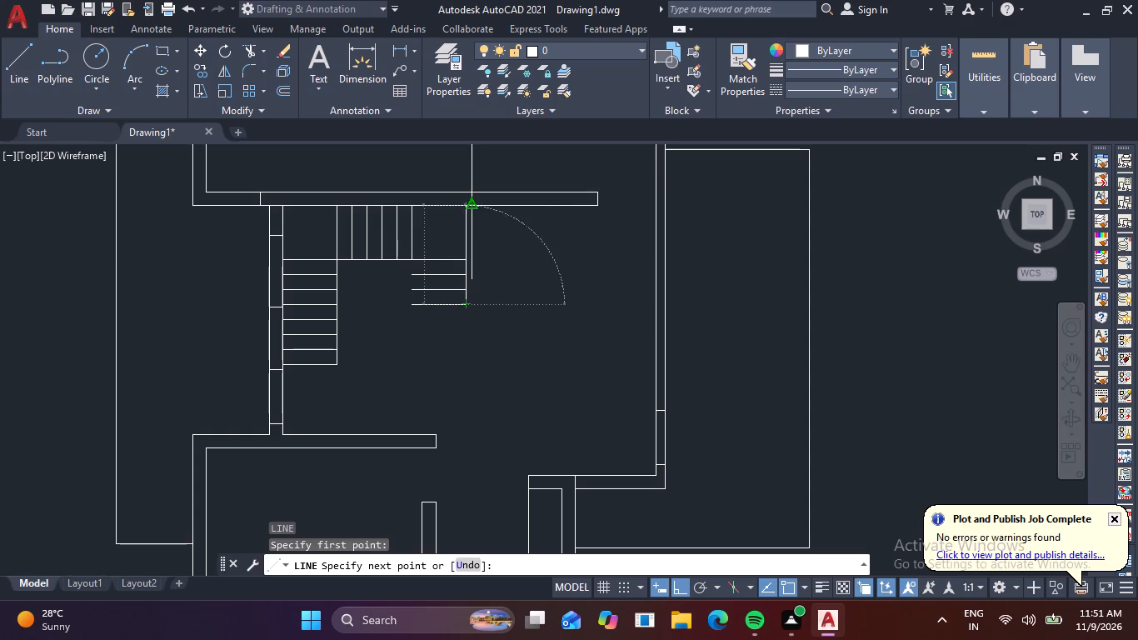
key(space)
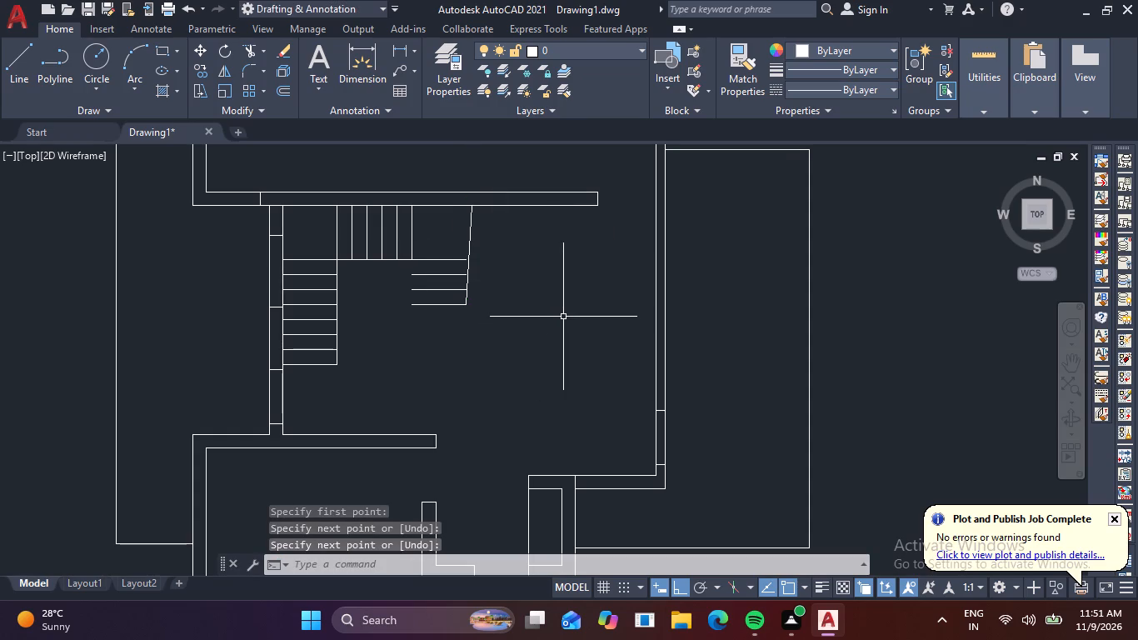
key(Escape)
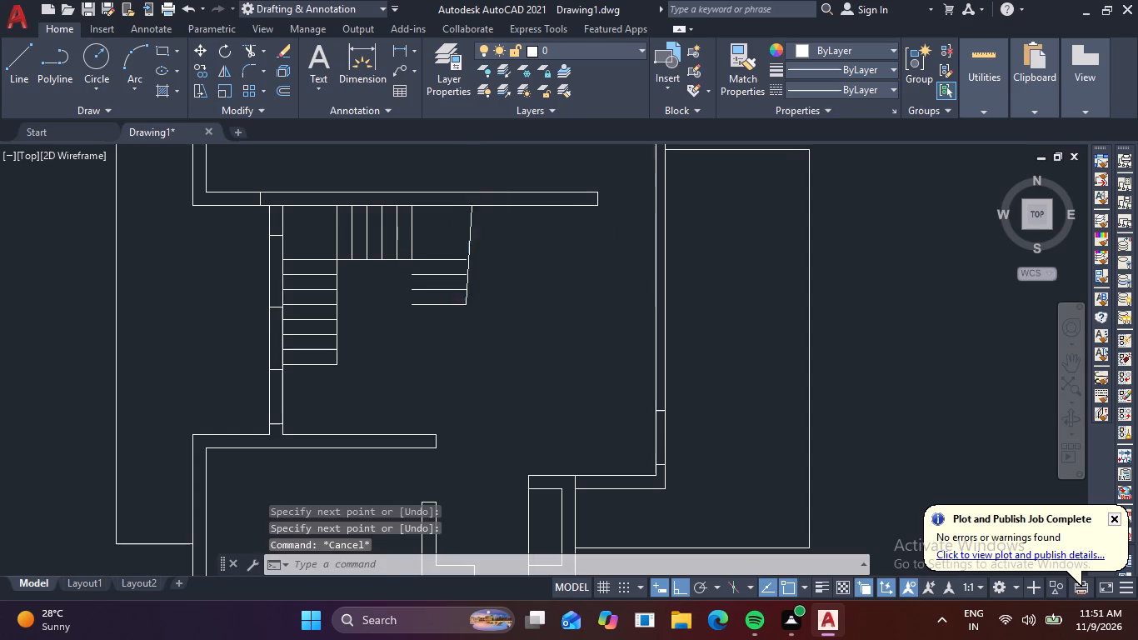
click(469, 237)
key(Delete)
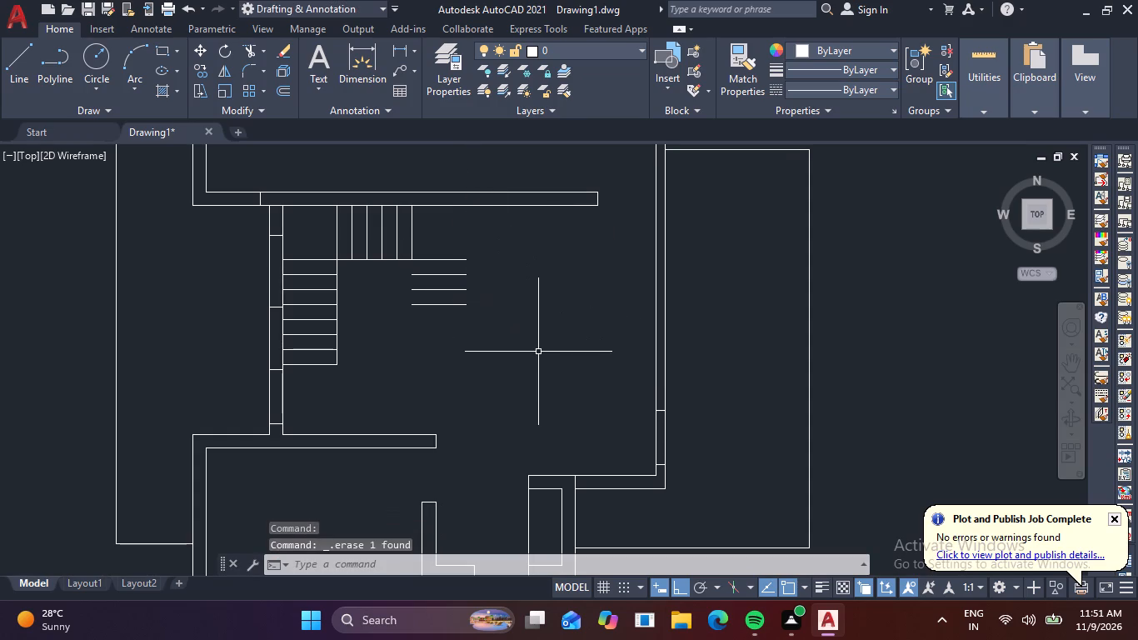
Close the new flight's sides with vertical lines from the southernmost tread: east end to the wall, west end to the upper flight's corner.
key(l)
key(space)
click(467, 306)
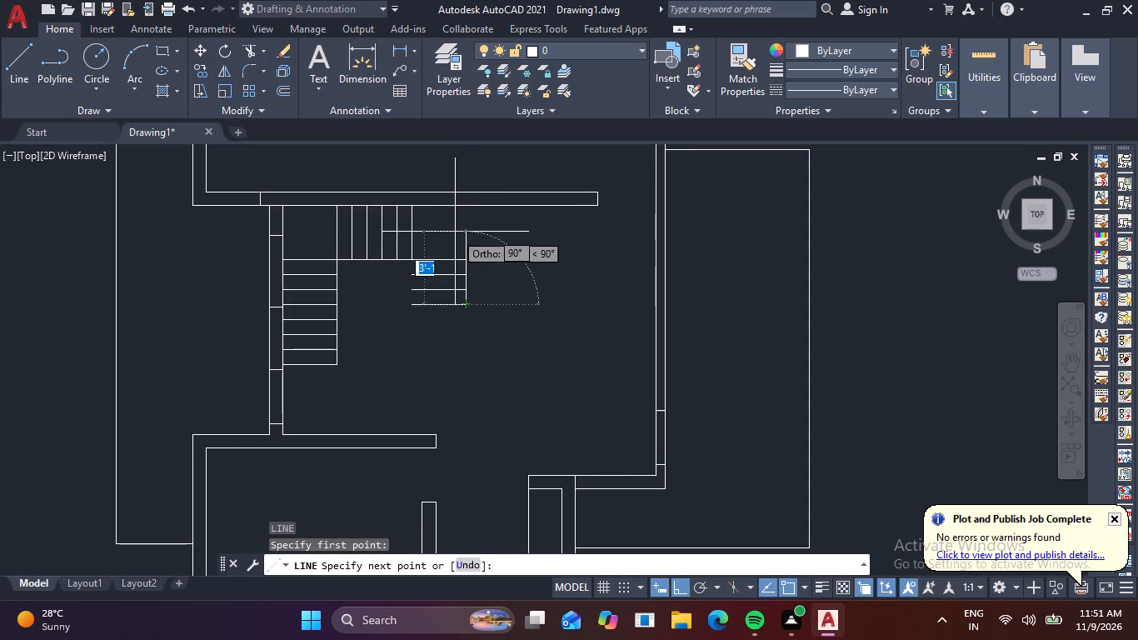
click(462, 204)
key(space)
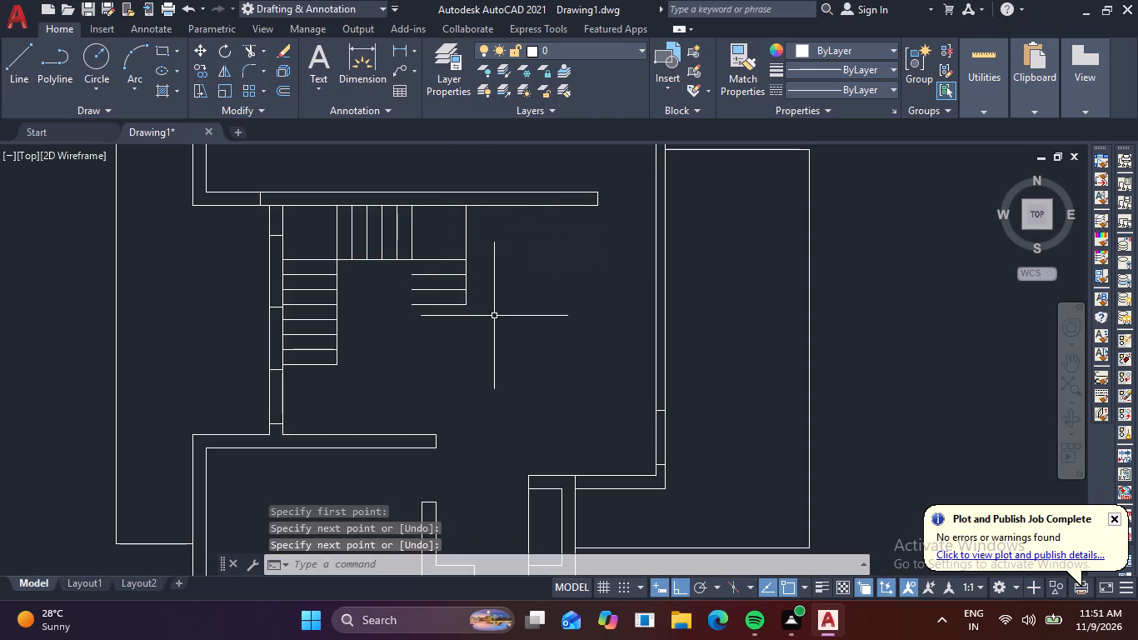
key(space)
click(409, 307)
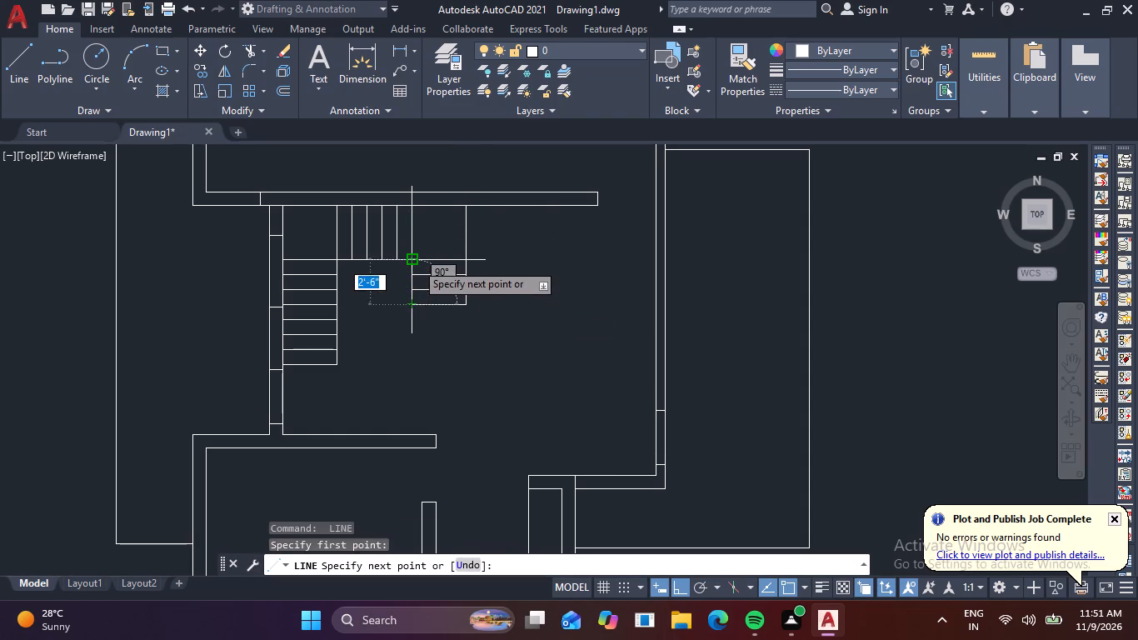
click(416, 262)
key(space)
Look over the reworked second floor plan and the original house plan to its west.
scroll(518, 313, down, 1)
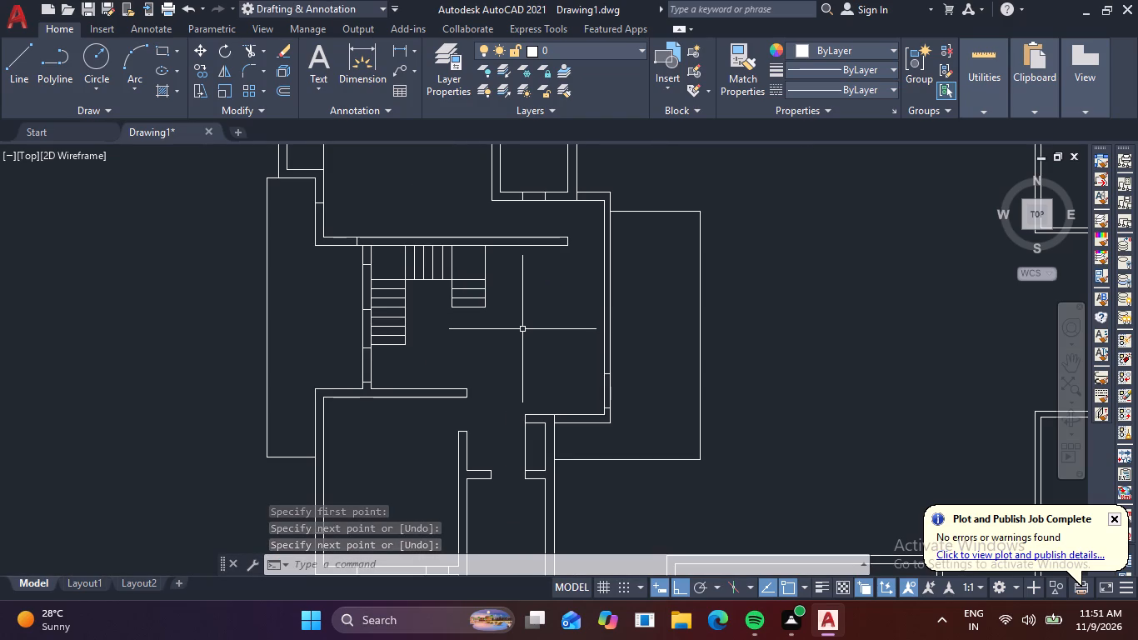
scroll(471, 324, down, 2)
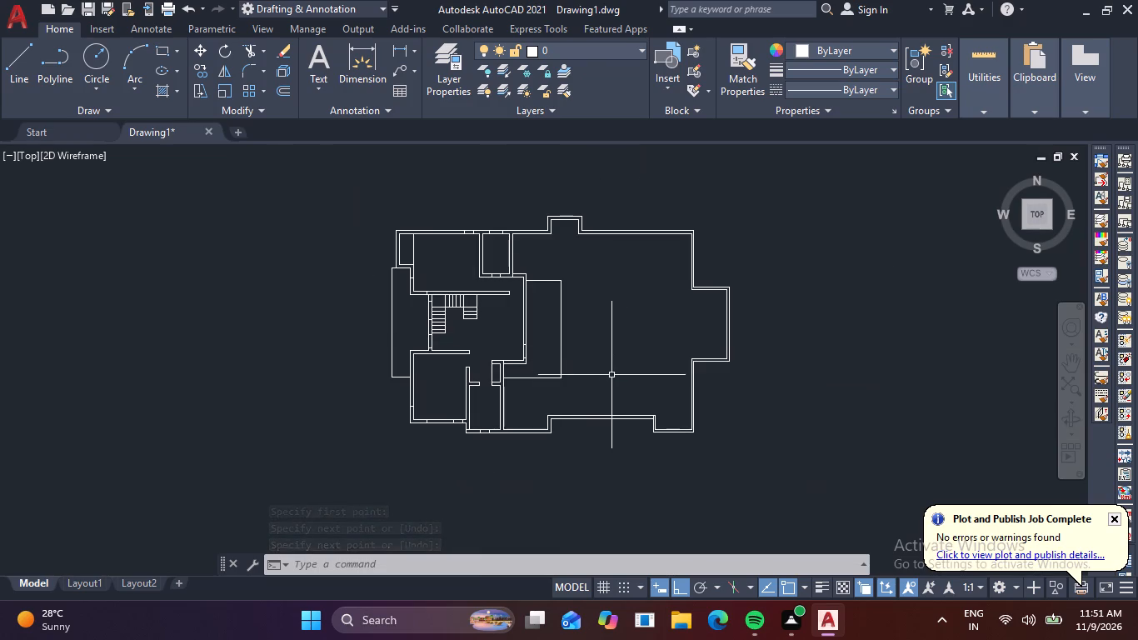
scroll(668, 379, up, 2)
scroll(664, 380, down, 2)
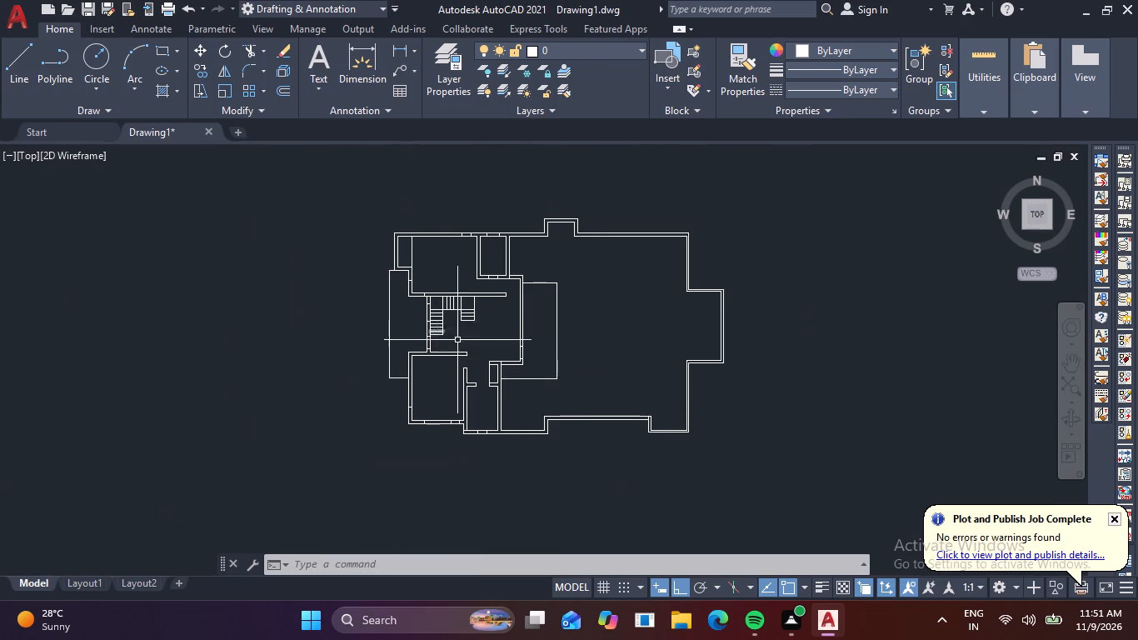
middle_drag(587, 378, 968, 463)
middle_drag(641, 378, 791, 308)
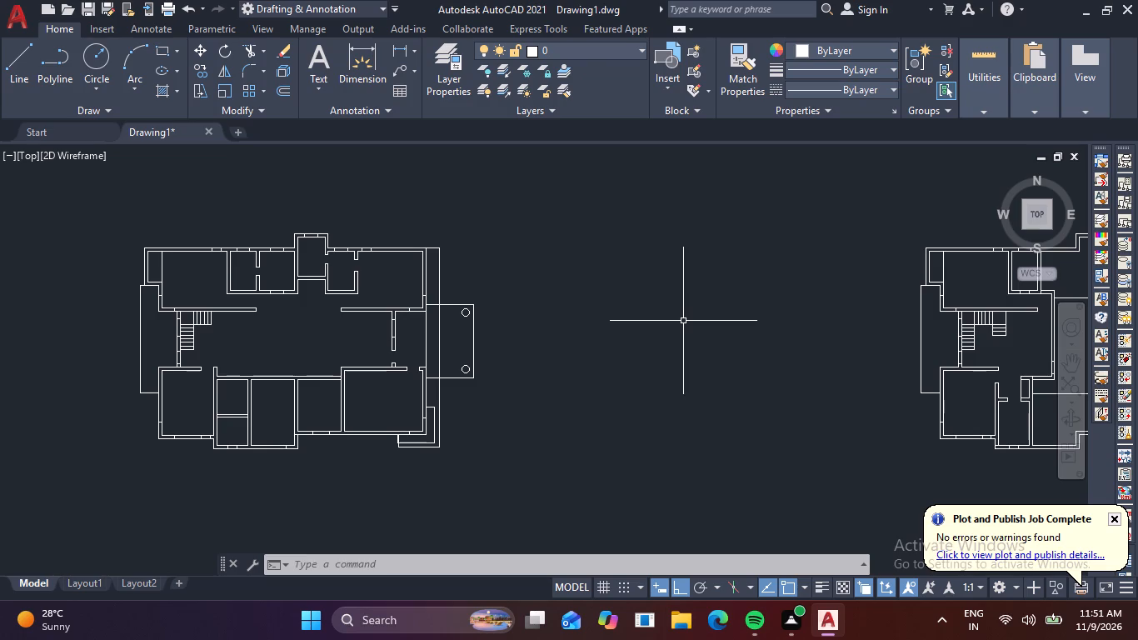
scroll(445, 415, down, 2)
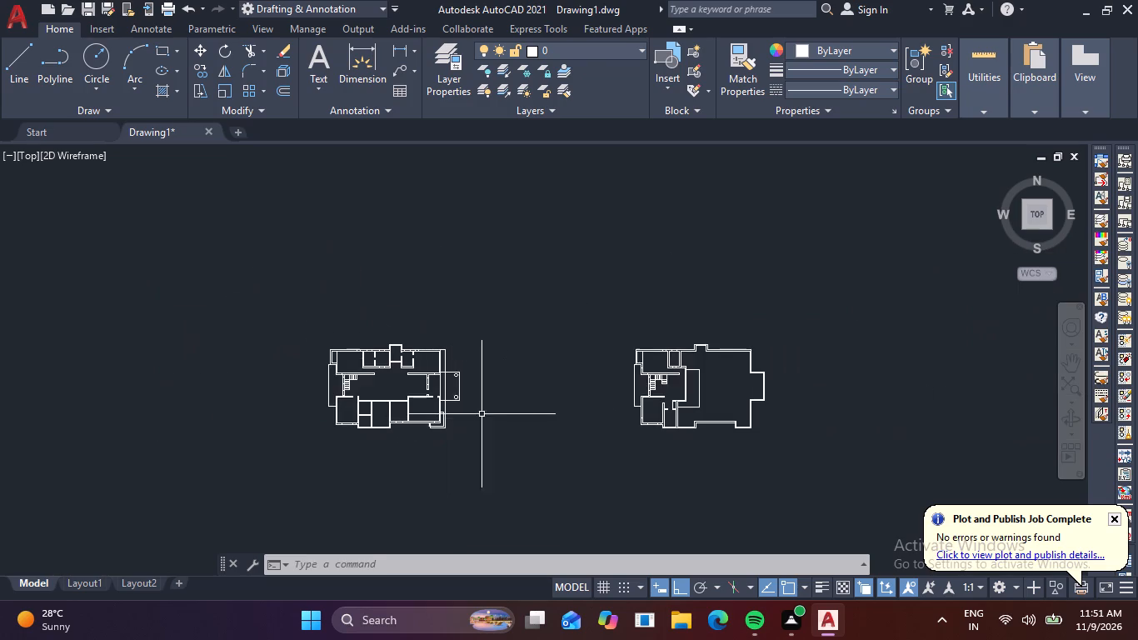
scroll(466, 379, up, 3)
middle_drag(386, 392, 598, 322)
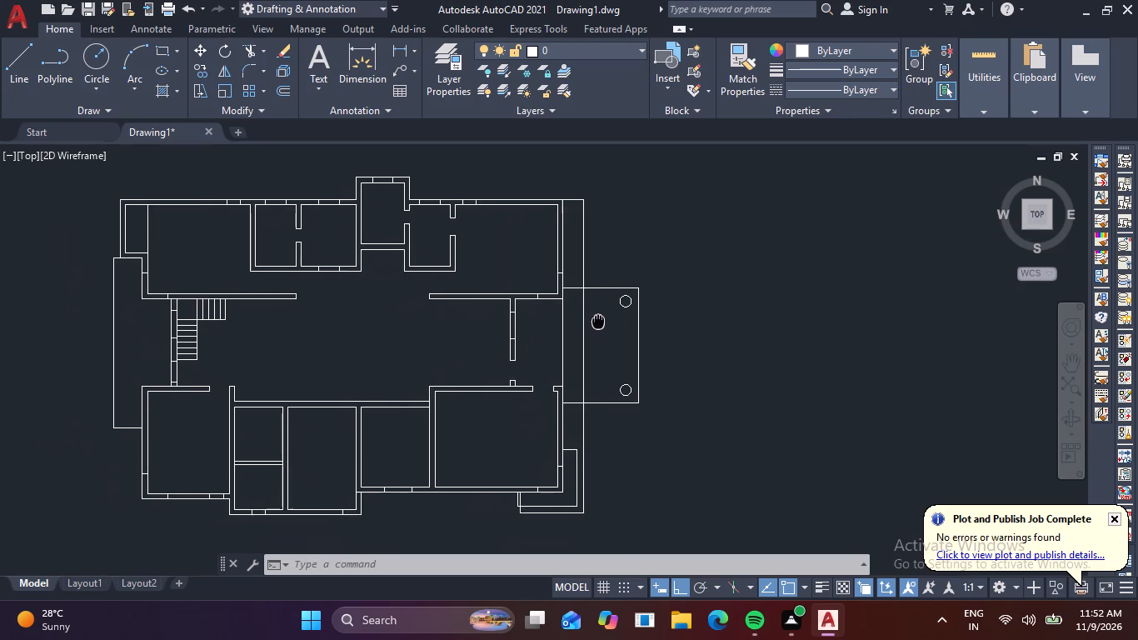
middle_drag(598, 322, 648, 333)
middle_click(648, 333)
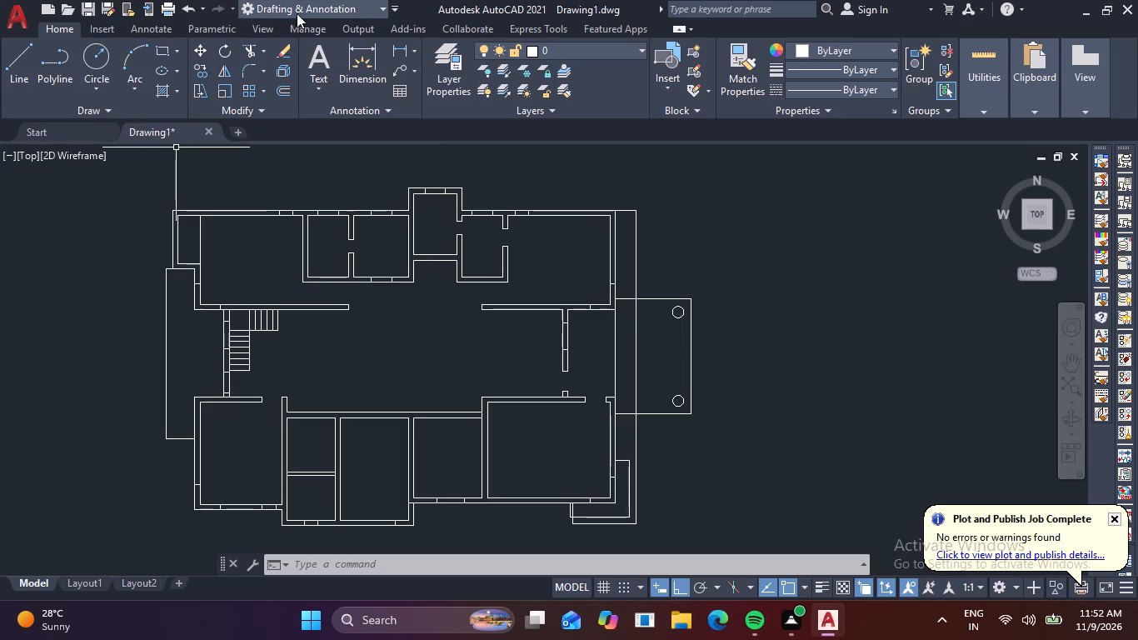
Switch the workspace to 3D Modeling.
click(385, 7)
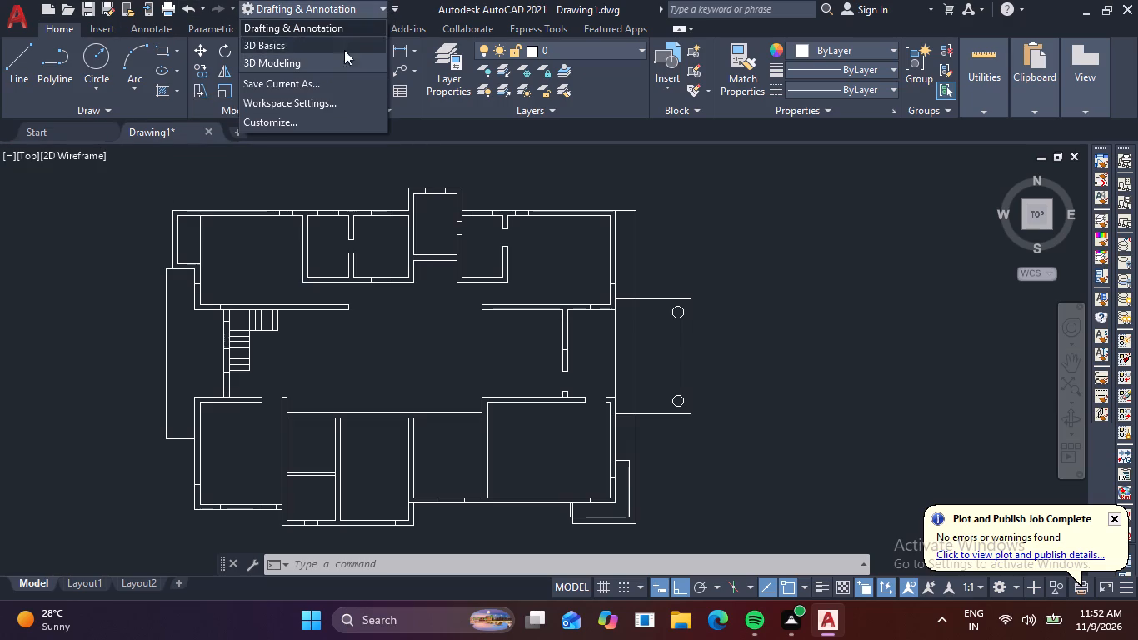
click(327, 59)
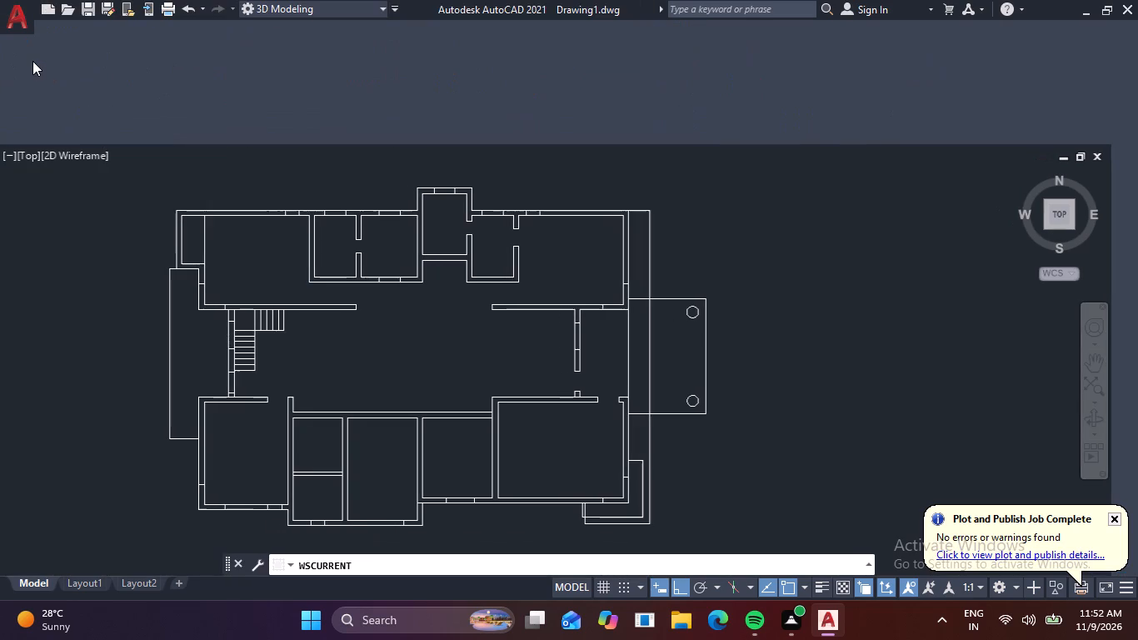
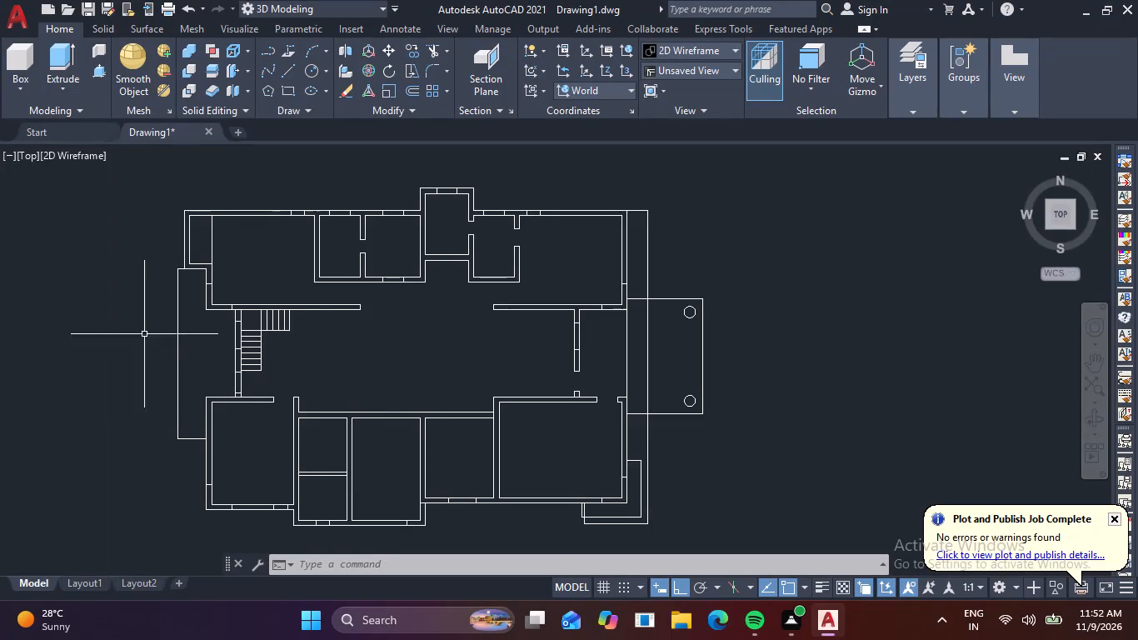
Set the viewpoint of the drawing to SW Isometric.
click(22, 153)
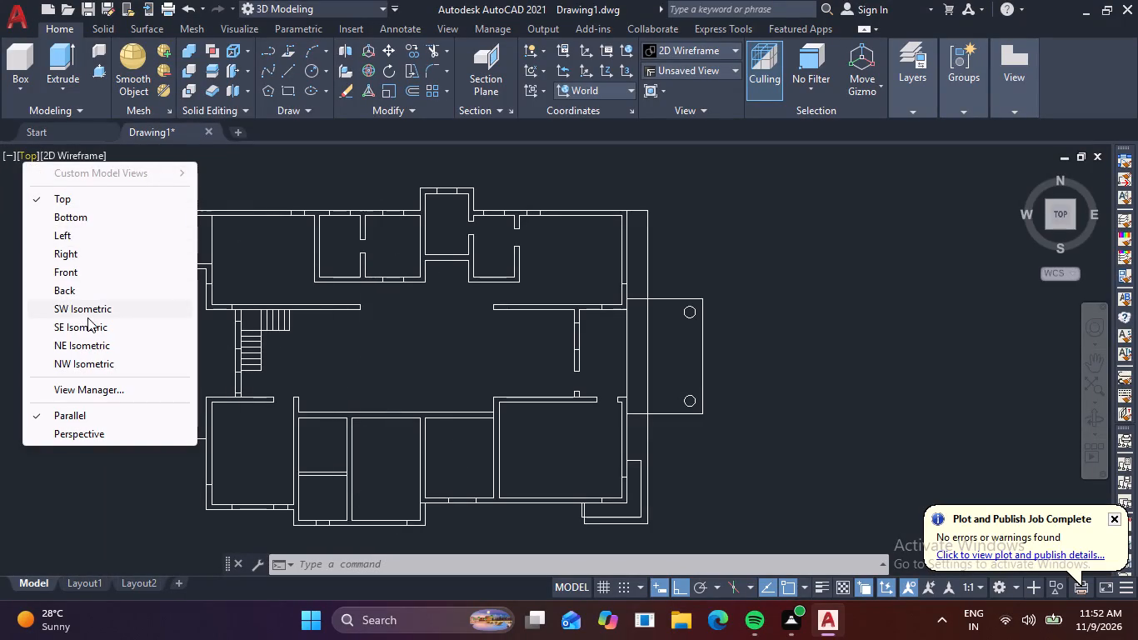
click(98, 307)
Presspull the middle segment of the southwest room's south wall to a height of 10'.
middle_drag(367, 431, 346, 380)
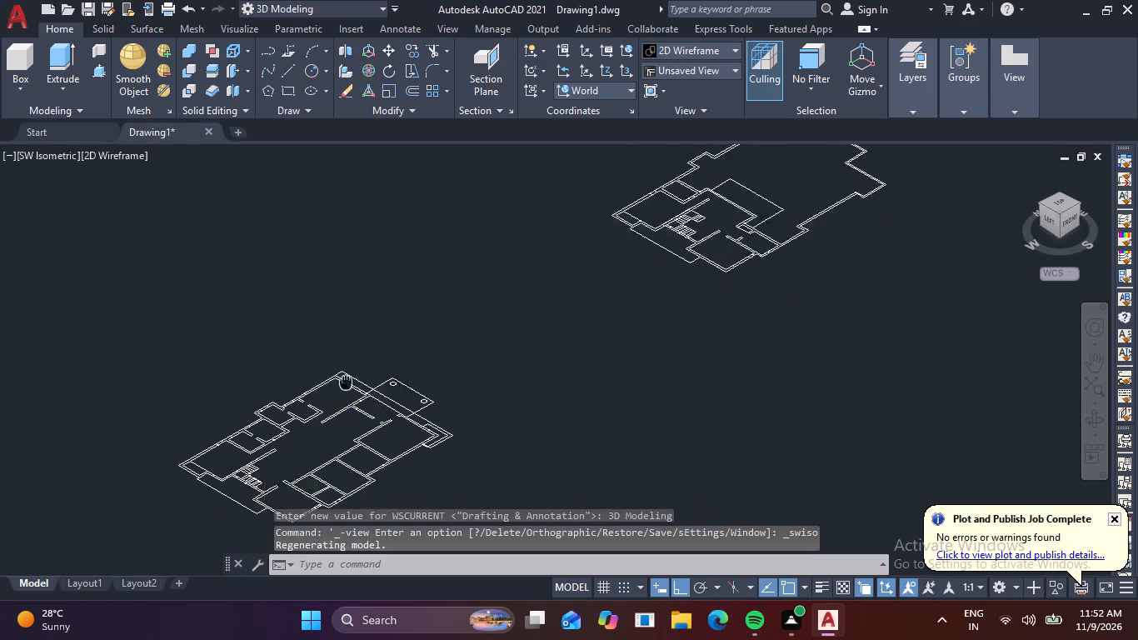
middle_drag(346, 380, 345, 275)
scroll(291, 414, up, 4)
middle_drag(407, 372, 515, 425)
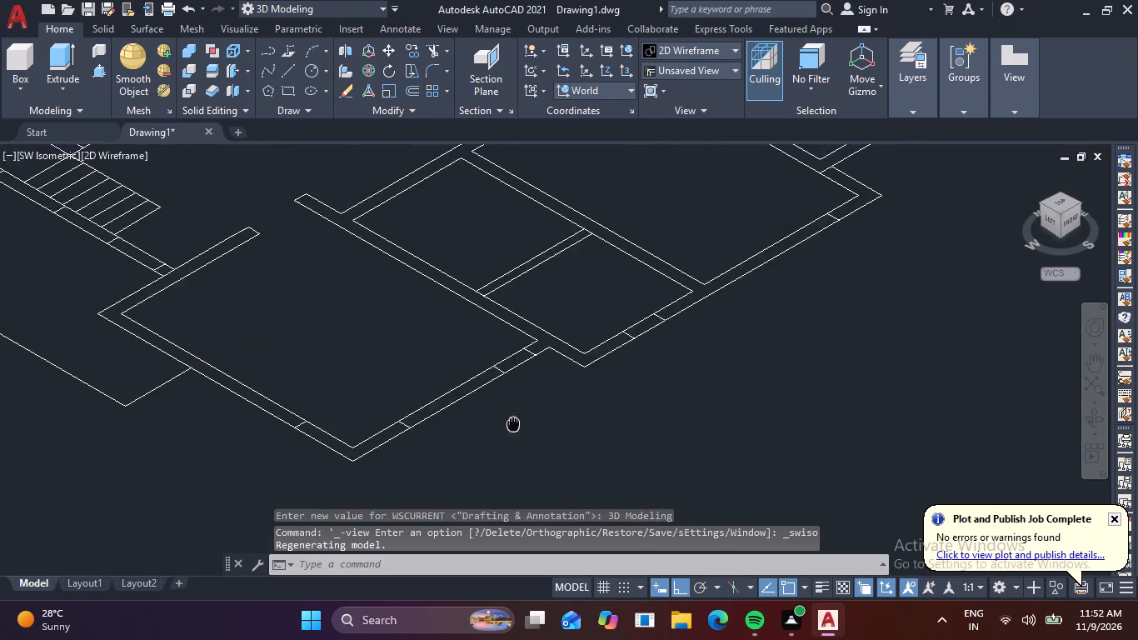
middle_drag(515, 425, 563, 484)
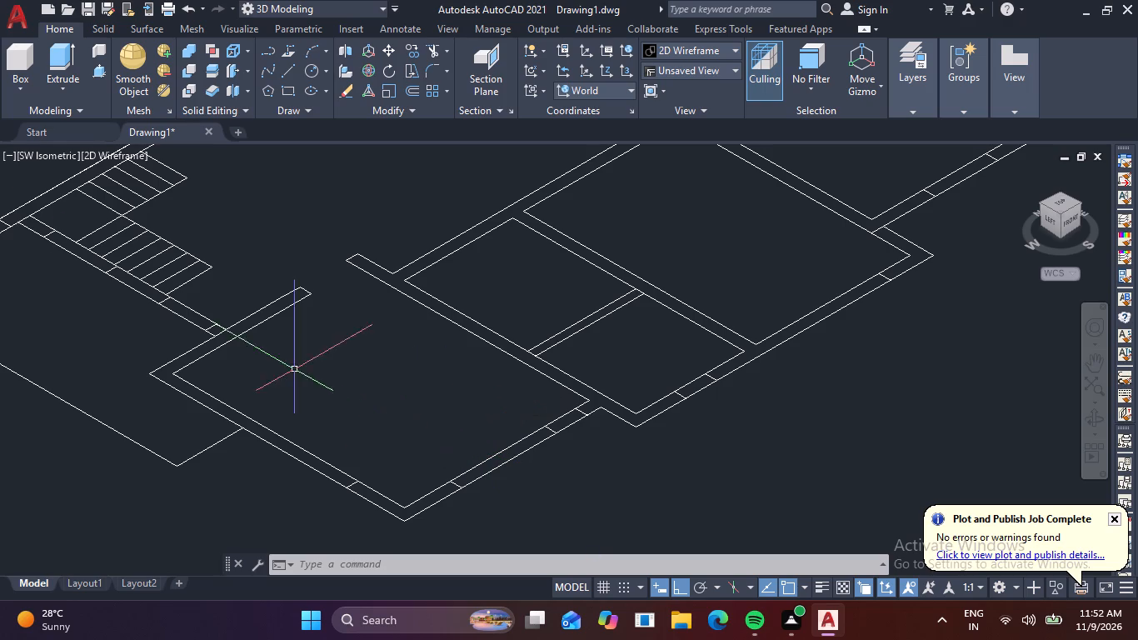
click(94, 67)
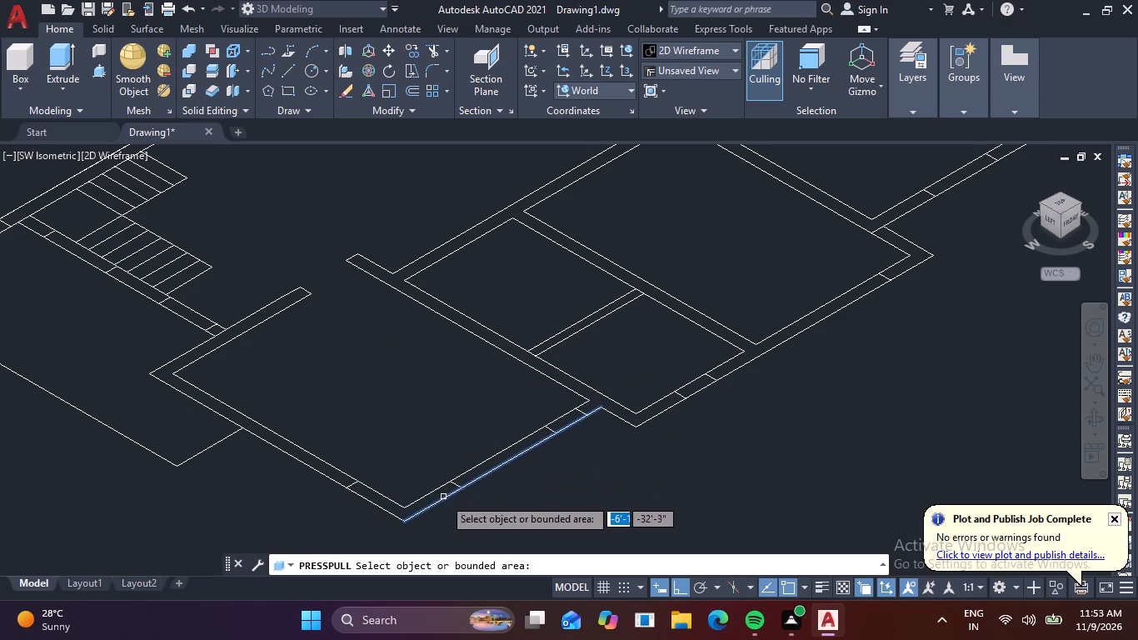
click(511, 452)
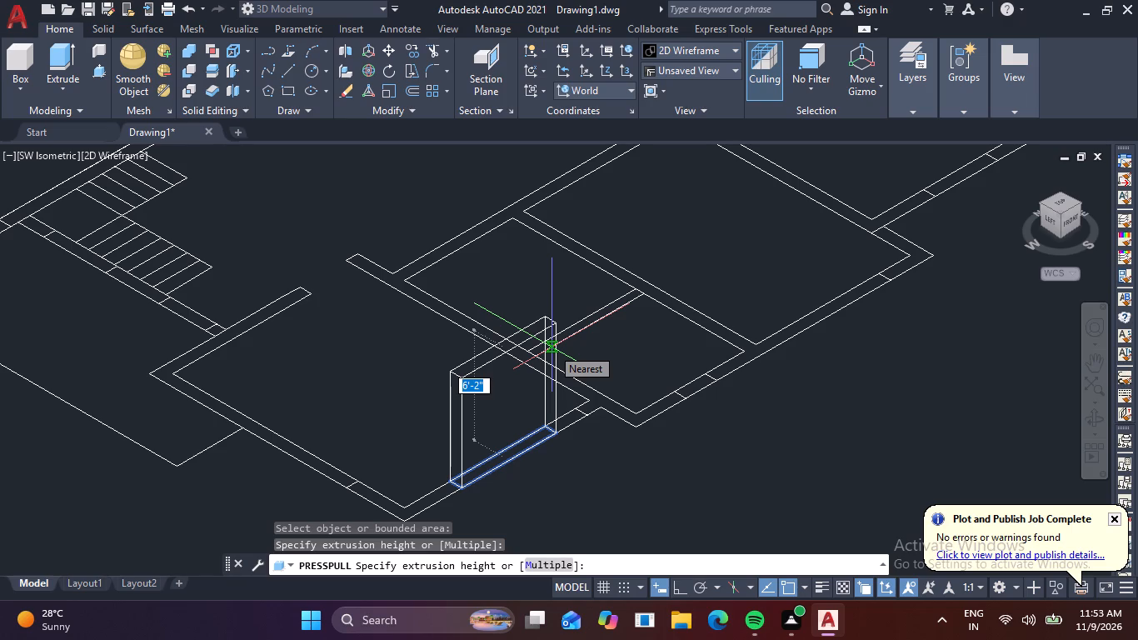
text(10')
key(Return)
key(Escape)
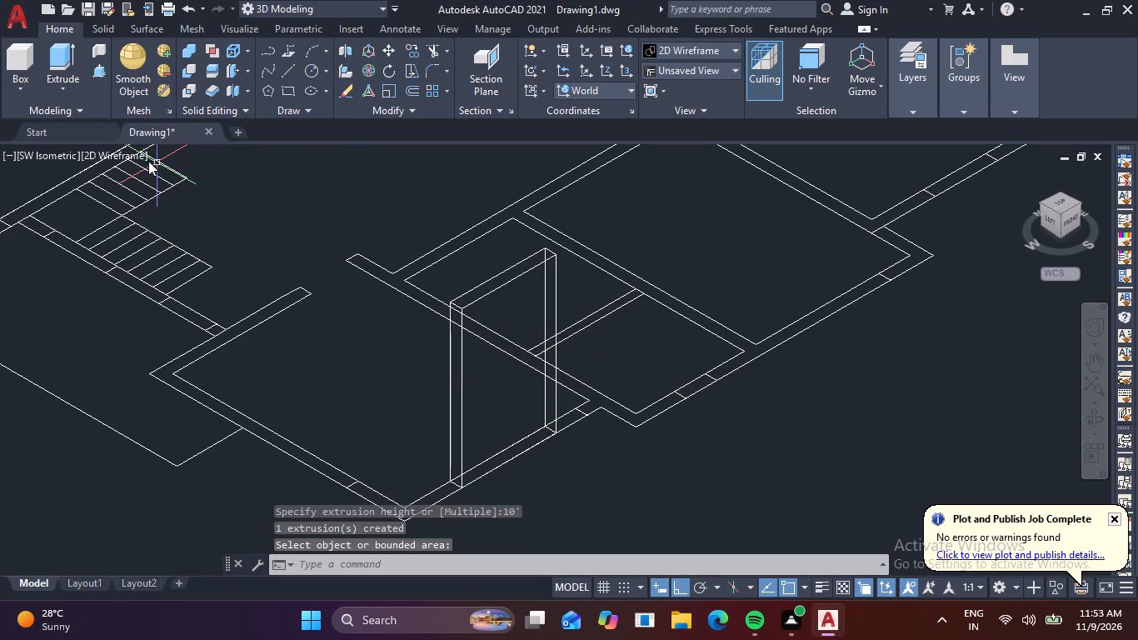
Set the visual style to Shades of Gray.
click(137, 154)
click(219, 307)
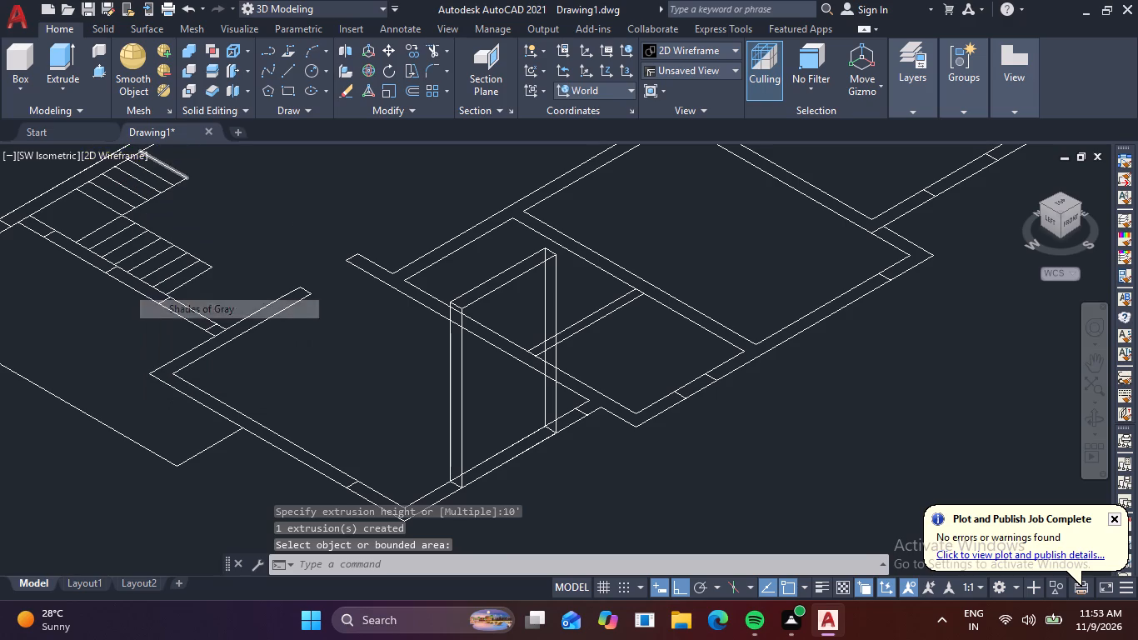
key(Escape)
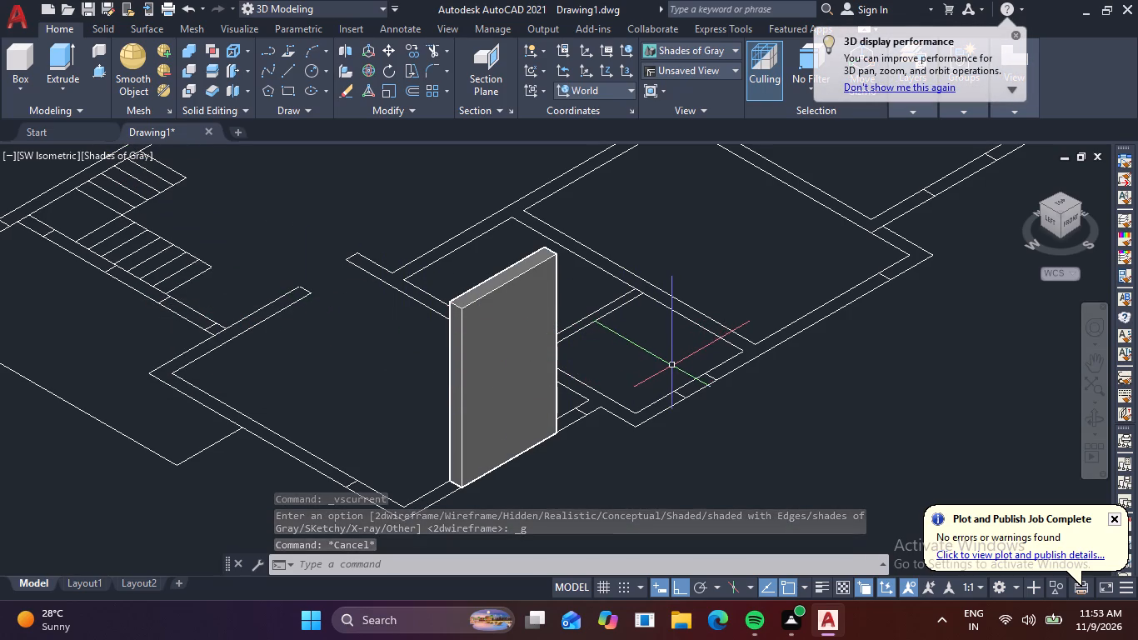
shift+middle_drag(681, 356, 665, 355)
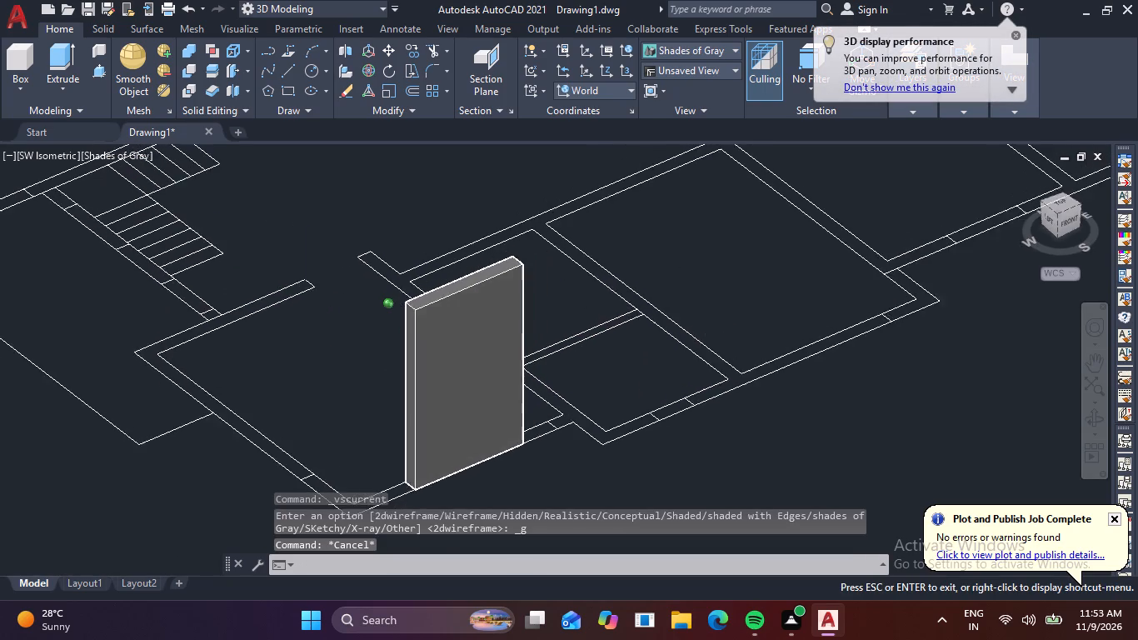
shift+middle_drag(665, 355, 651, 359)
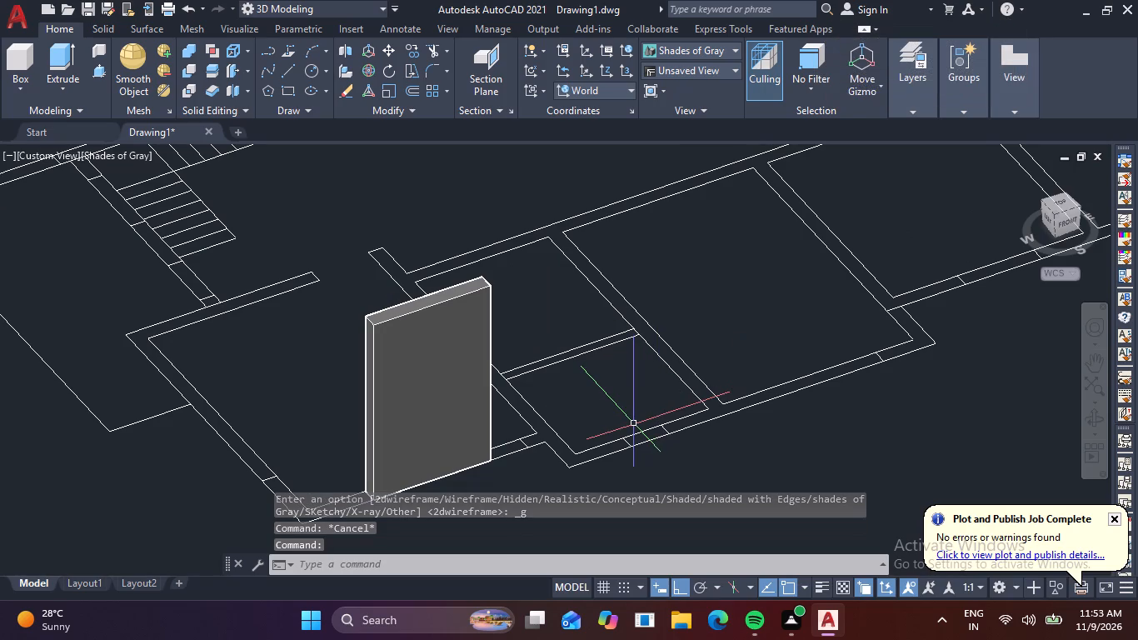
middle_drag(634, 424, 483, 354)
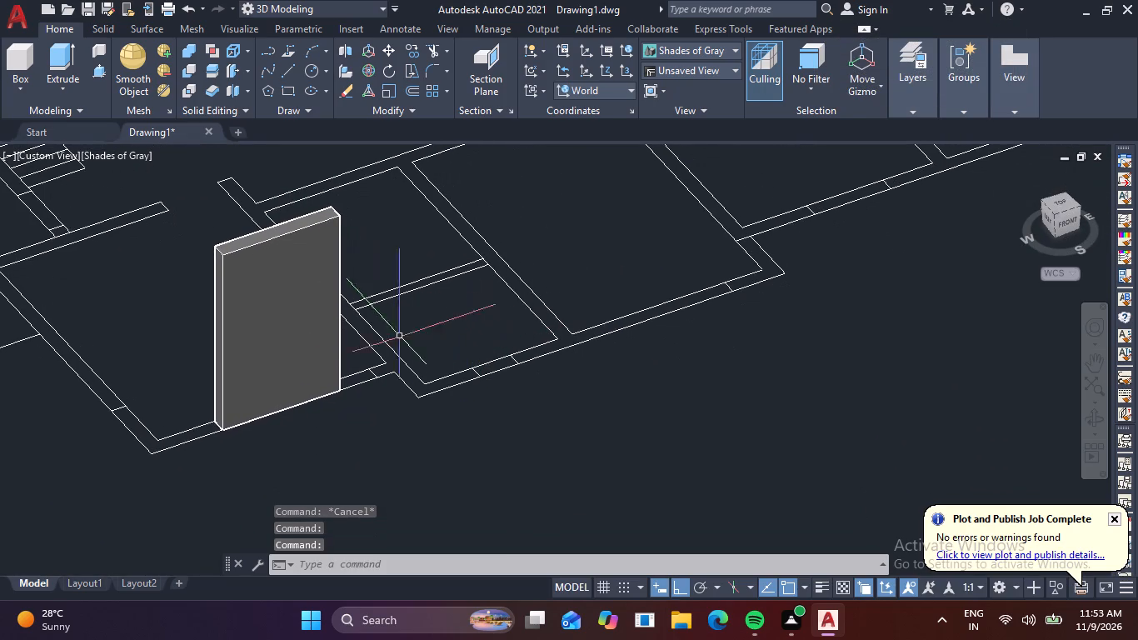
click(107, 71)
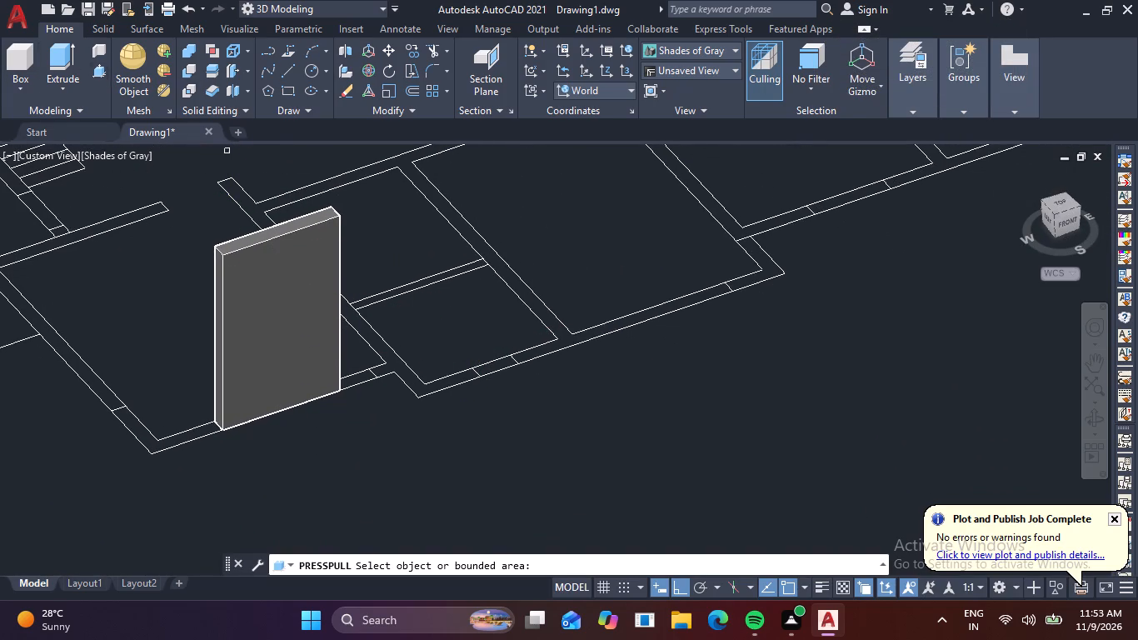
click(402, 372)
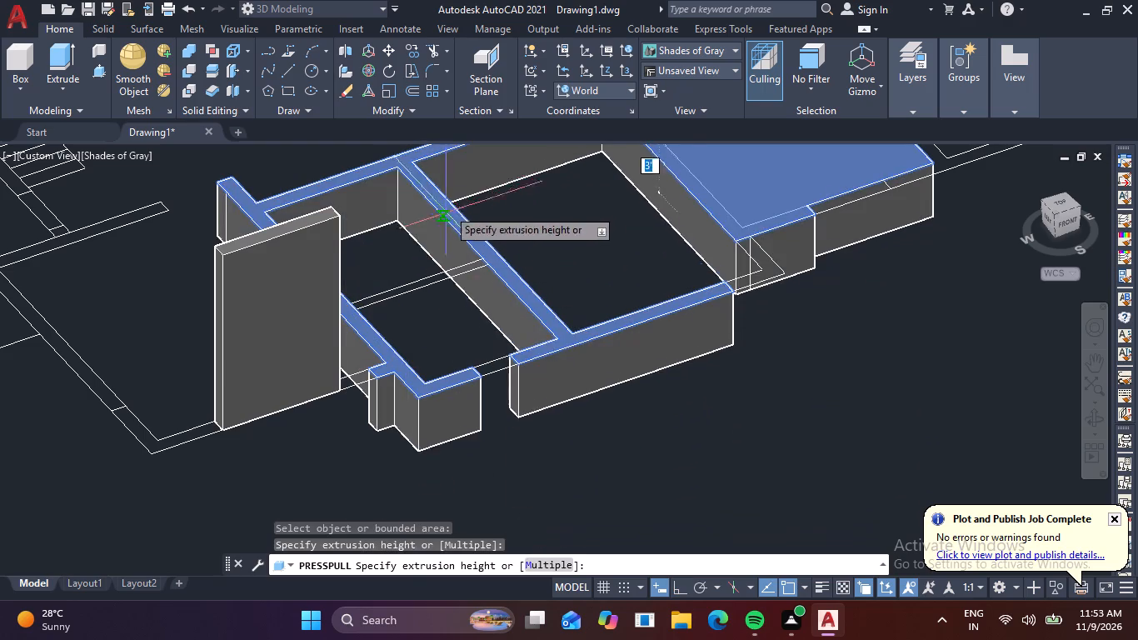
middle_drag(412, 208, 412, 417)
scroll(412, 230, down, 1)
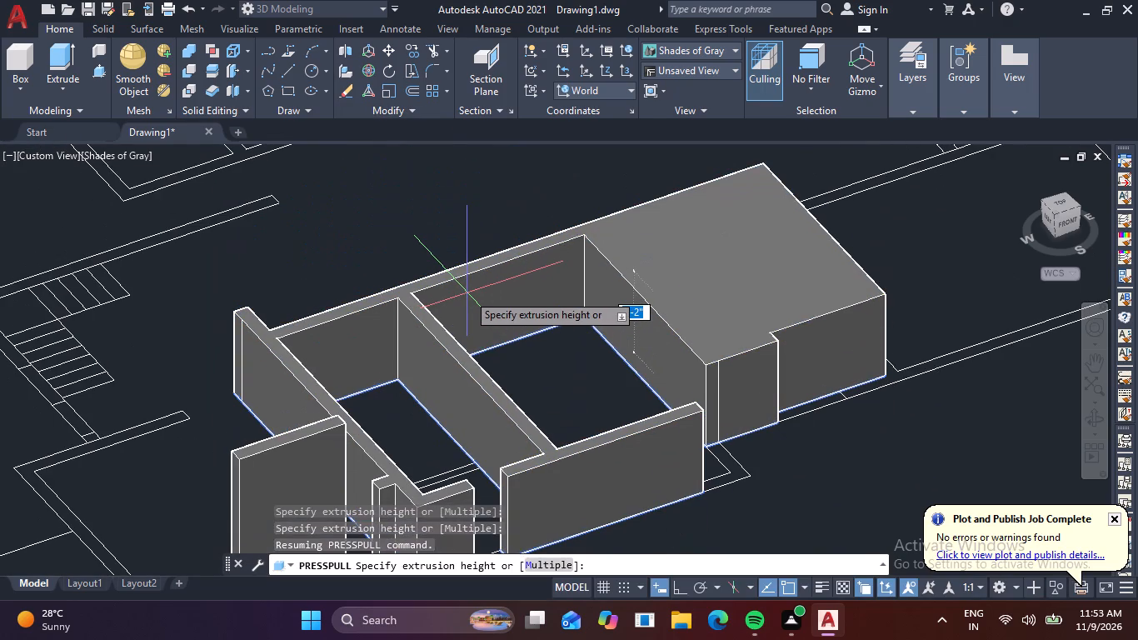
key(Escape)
Presspull the connected wall area of the middle south rooms, including their partitions, to a height of 10'.
middle_drag(636, 391, 610, 252)
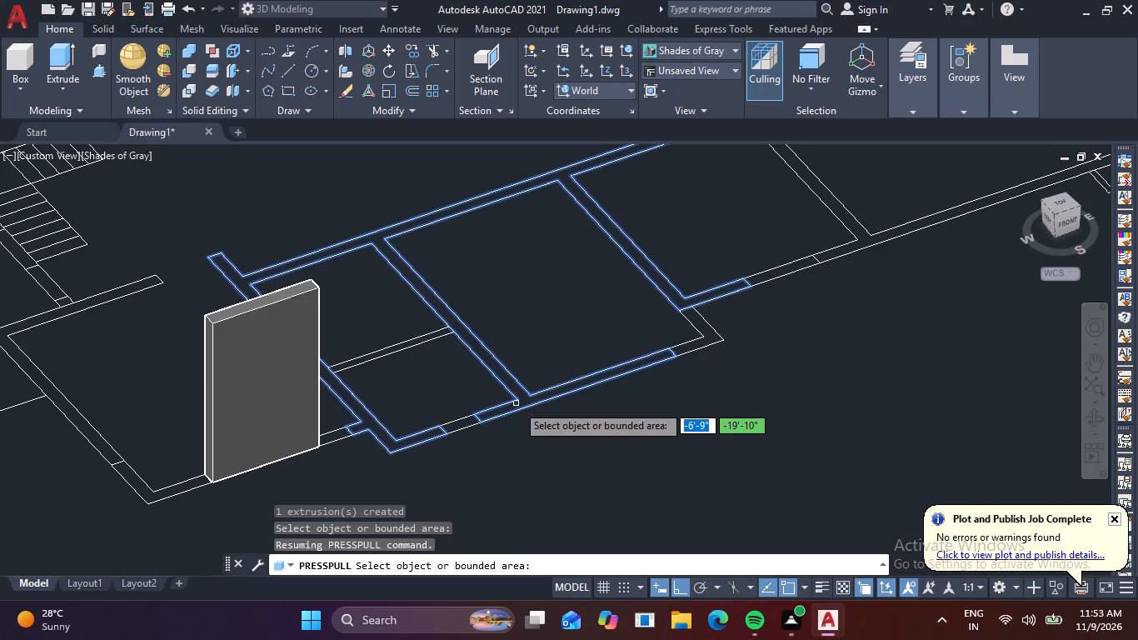
click(517, 404)
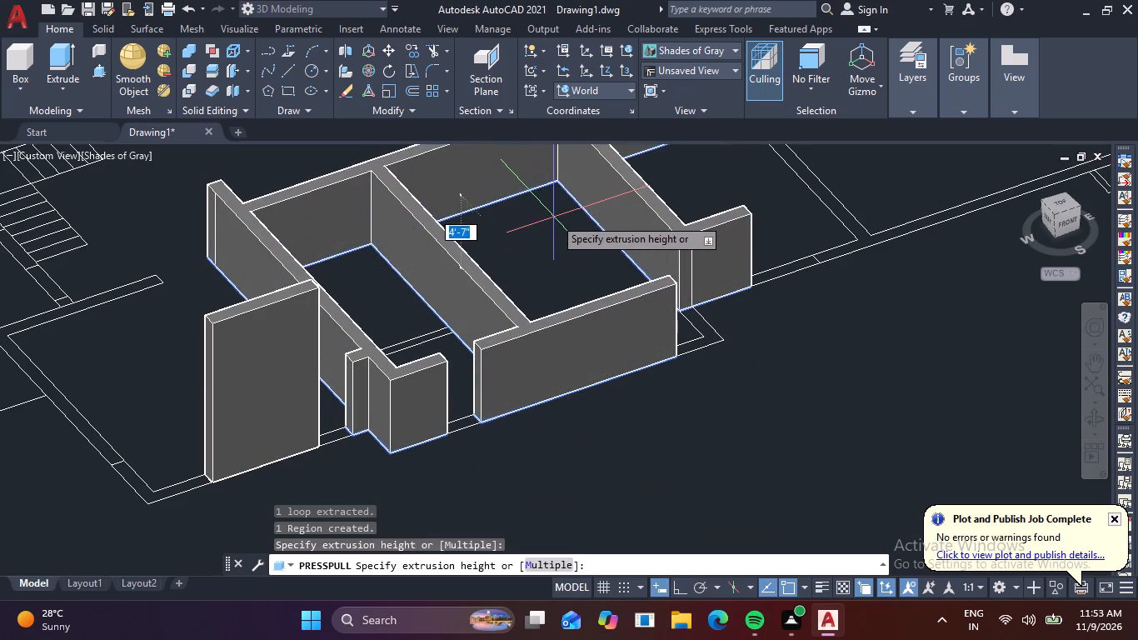
key(1)
text(0')
key(Return)
Presspull the southeast room's connected north, west and south walls and its separate east wall segment to the same 10' height.
scroll(585, 353, down, 1)
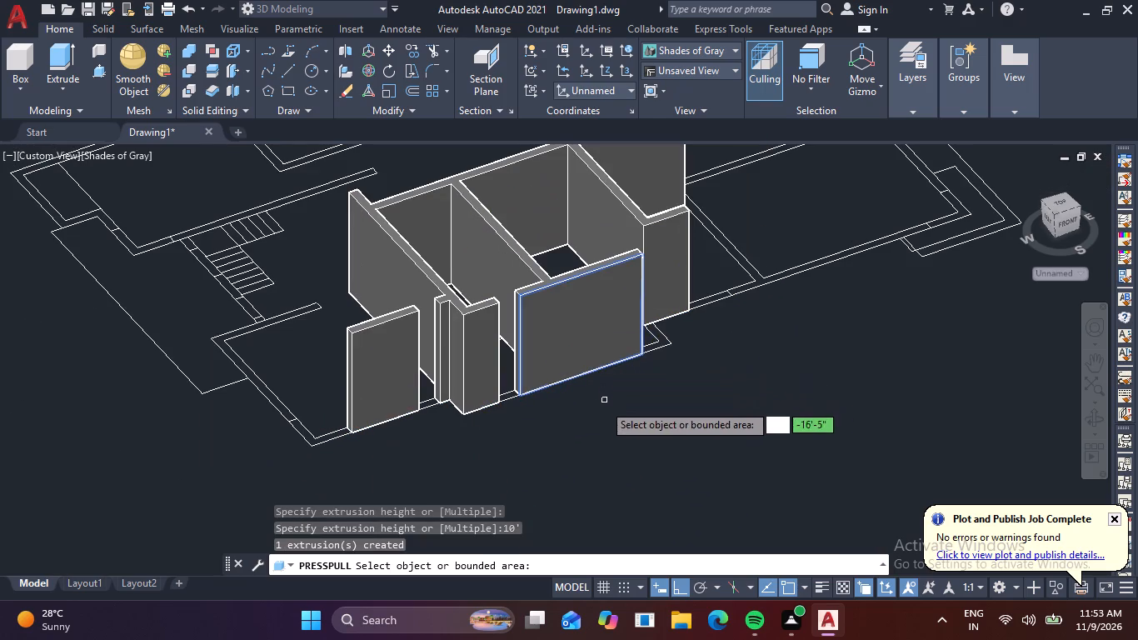
middle_drag(589, 420, 536, 438)
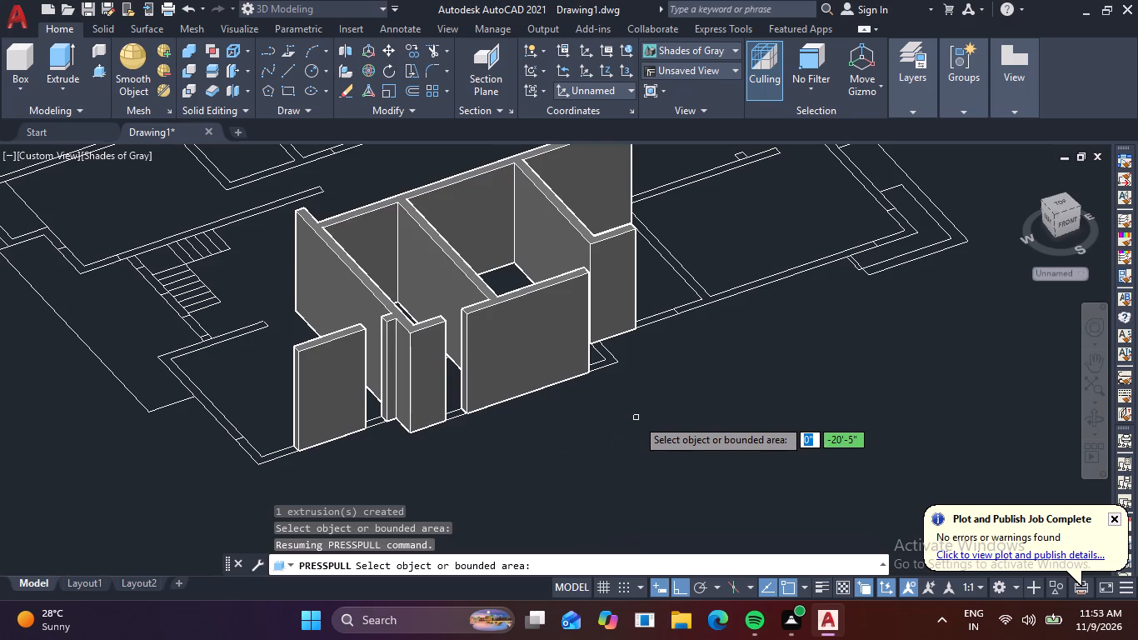
shift+scroll(636, 419, down, 1)
shift+middle_drag(636, 419, 535, 427)
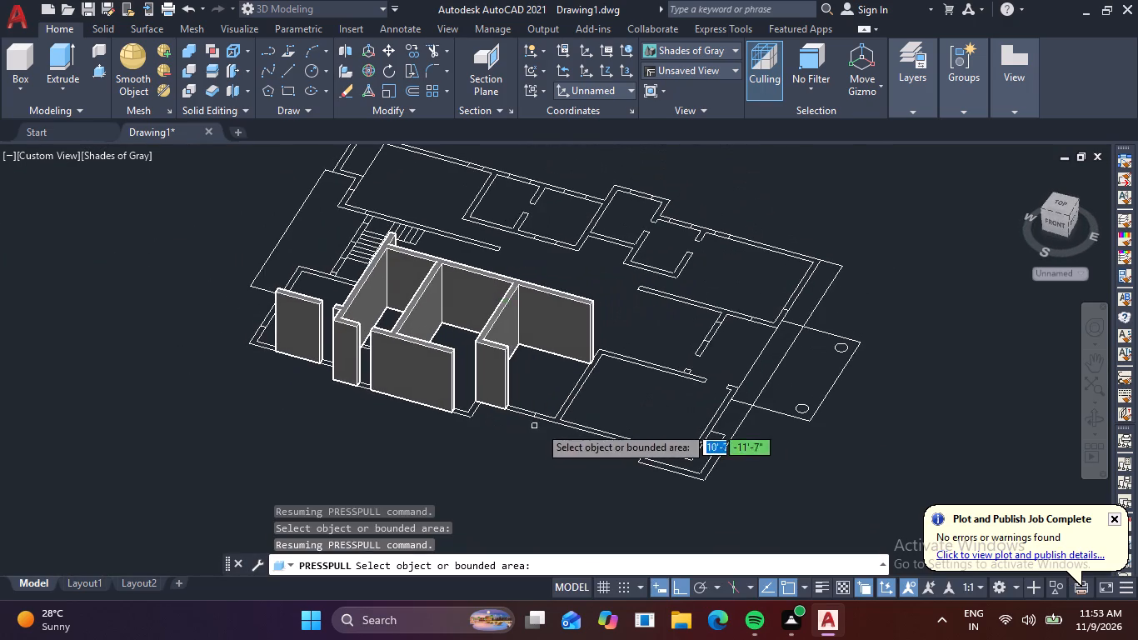
scroll(547, 416, up, 2)
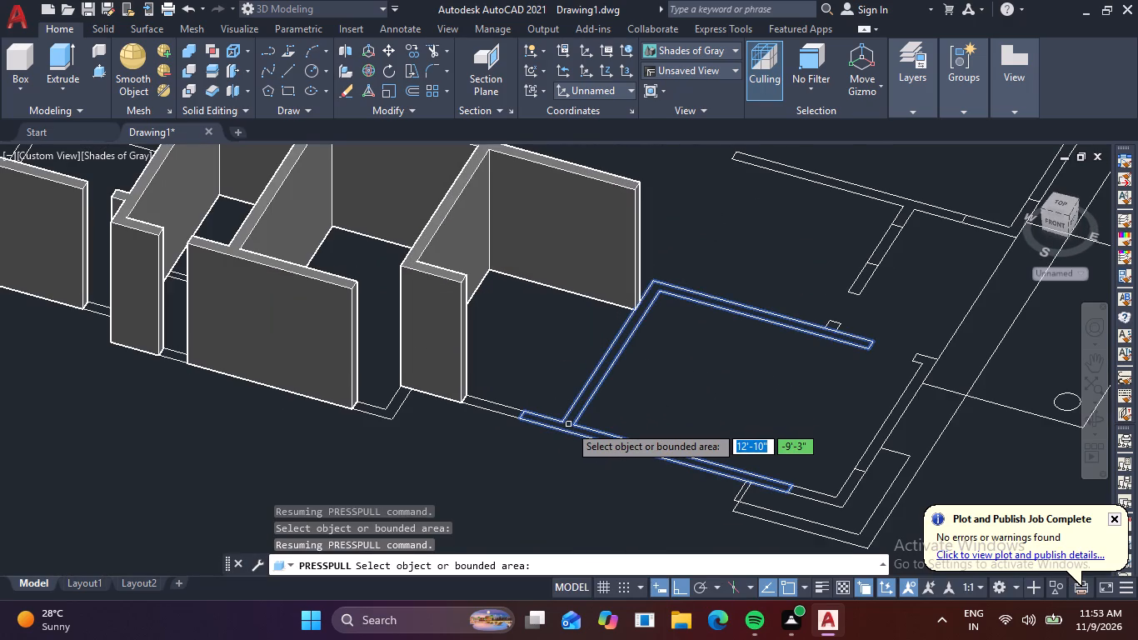
click(569, 425)
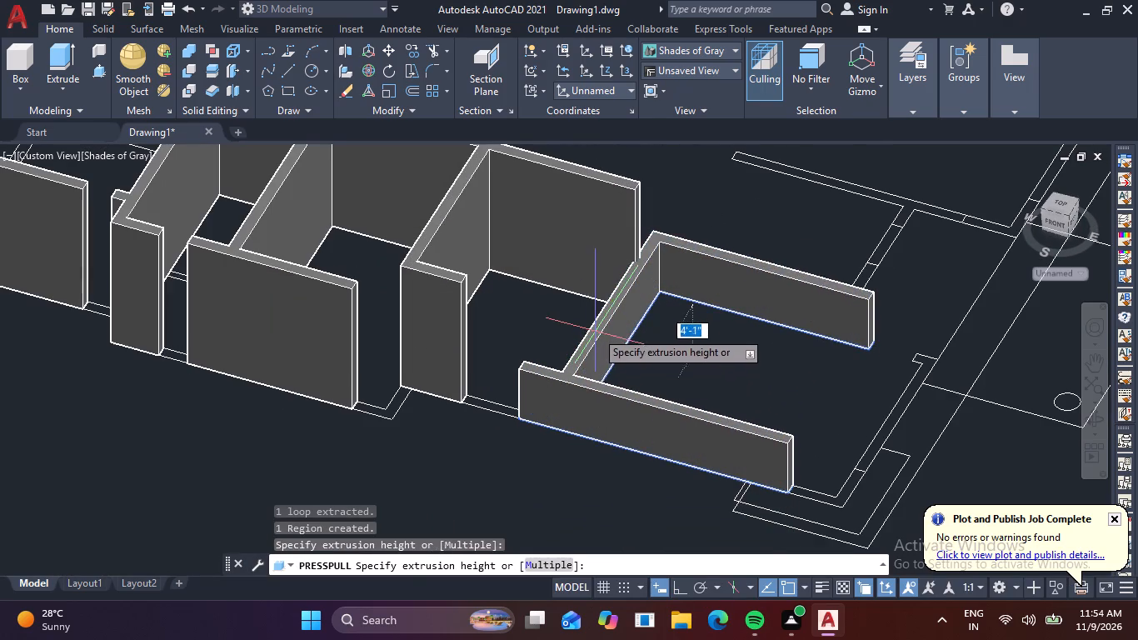
key(space)
middle_drag(612, 435, 401, 450)
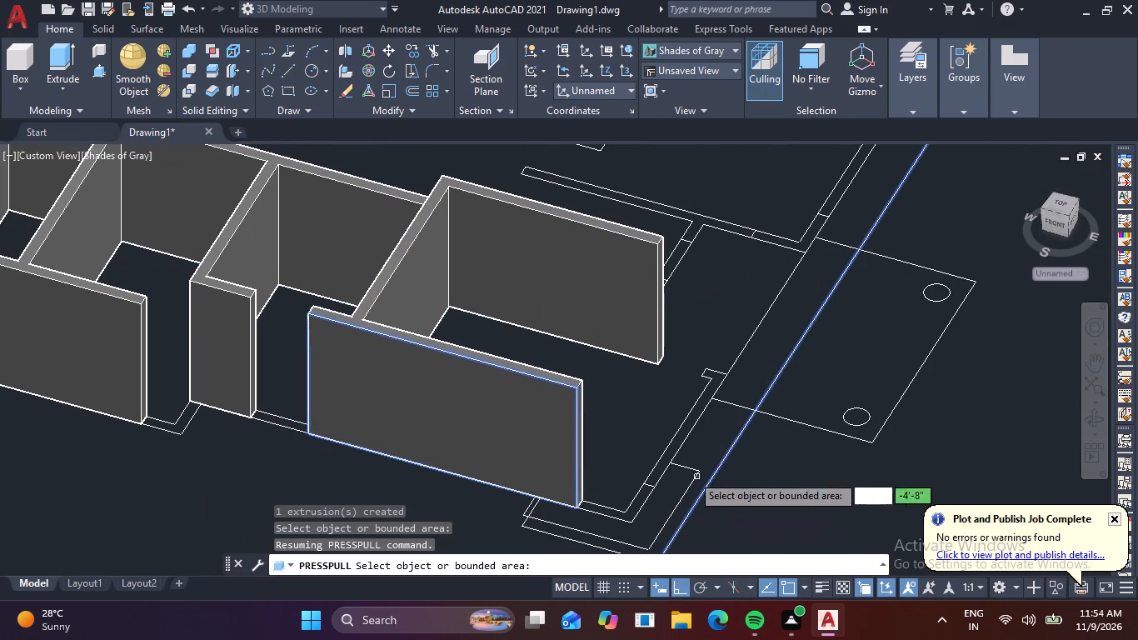
click(676, 444)
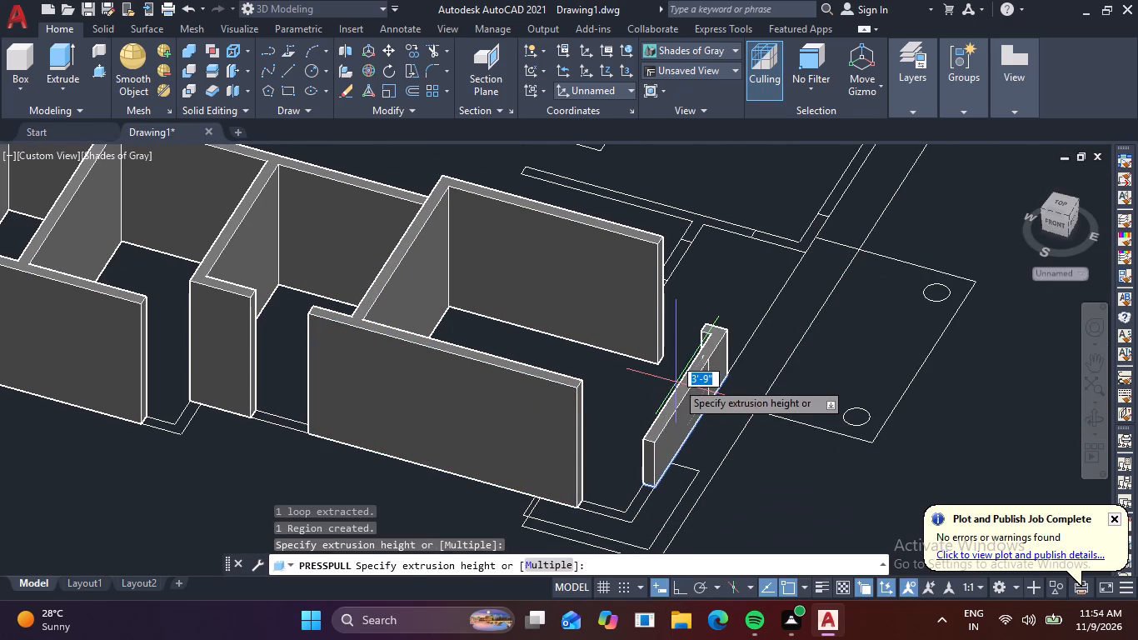
key(space)
Presspull the short stub north of the southeast room and the southern segment of the east entrance partition to the same 10' height.
scroll(717, 430, down, 1)
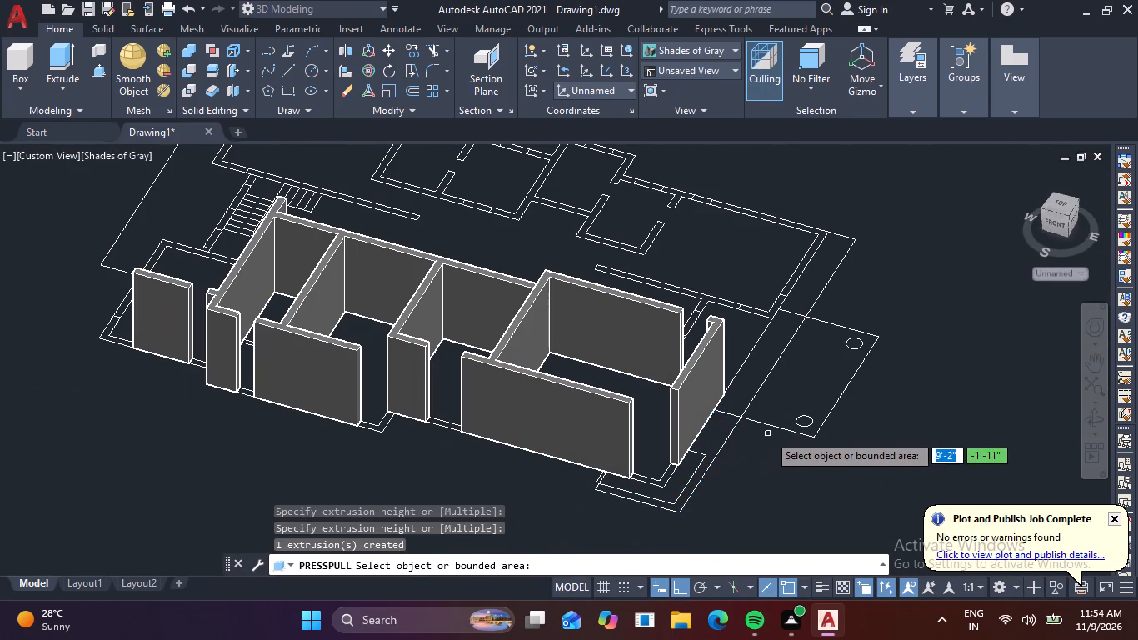
shift+middle_drag(813, 426, 606, 412)
scroll(322, 433, up, 1)
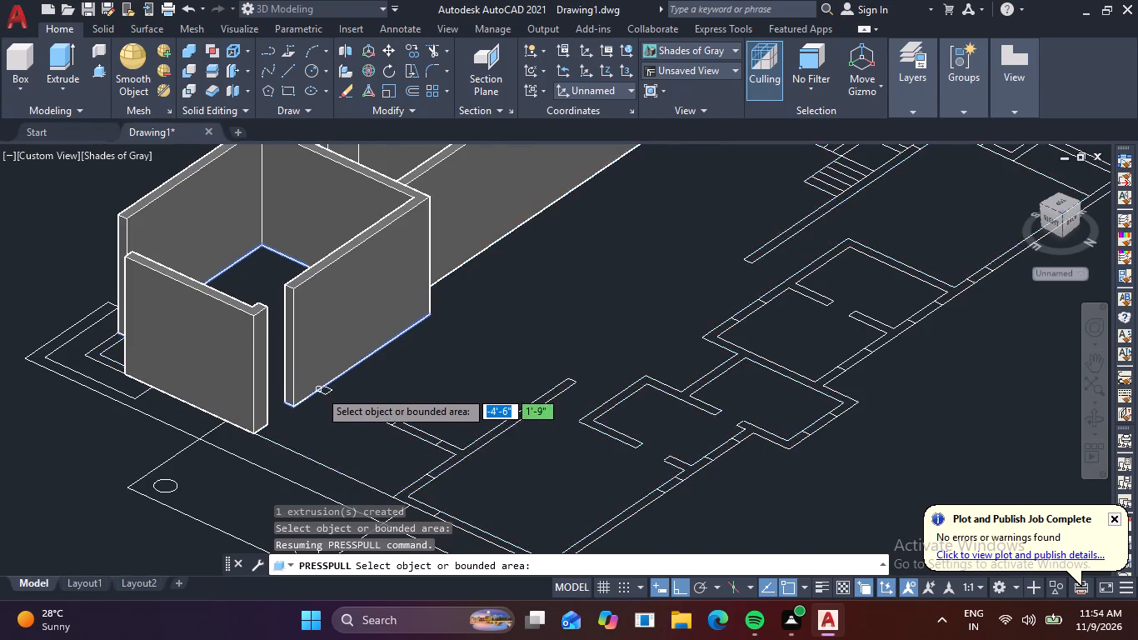
scroll(319, 390, up, 3)
click(333, 392)
key(space)
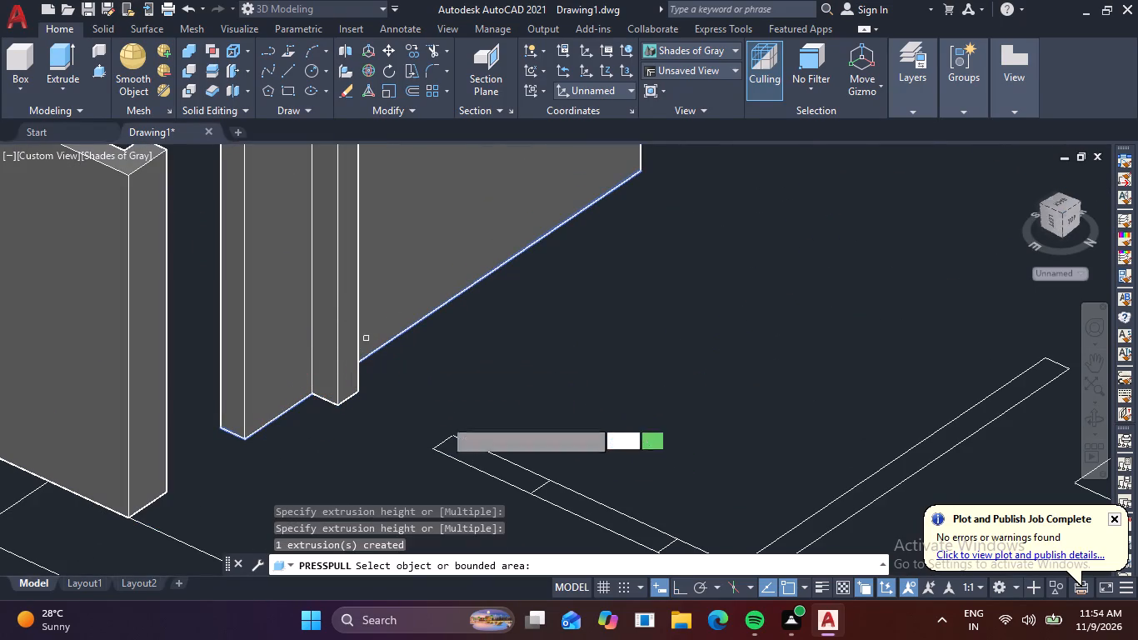
click(480, 462)
key(space)
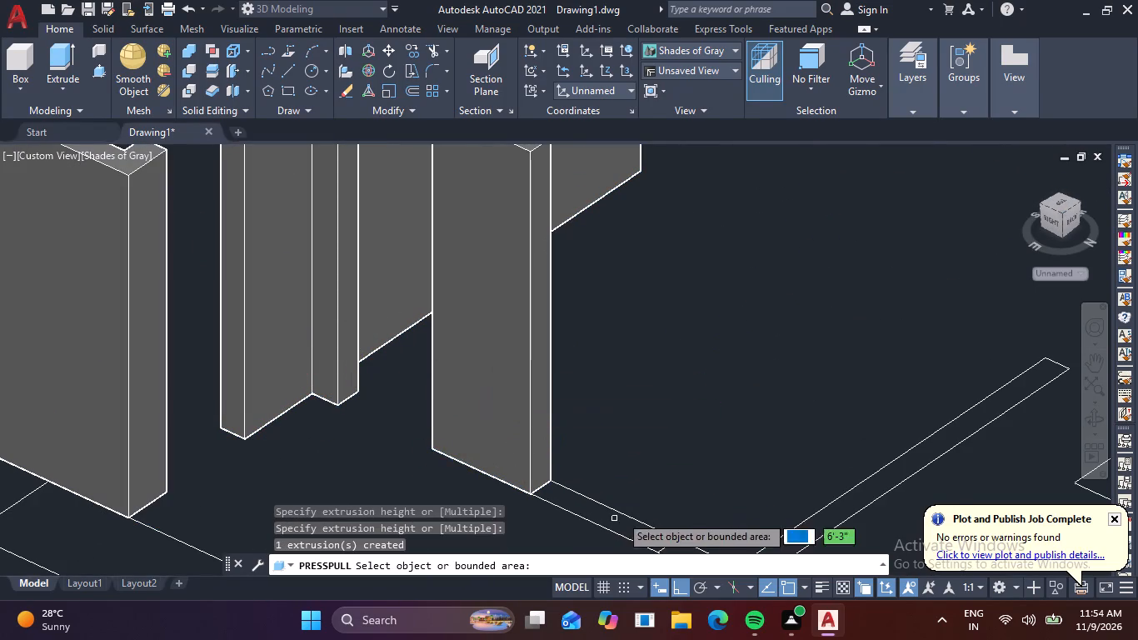
Presspull the northeast room's south wall together with its partition stub to the same 10' height.
scroll(631, 508, down, 1)
middle_drag(601, 490, 397, 319)
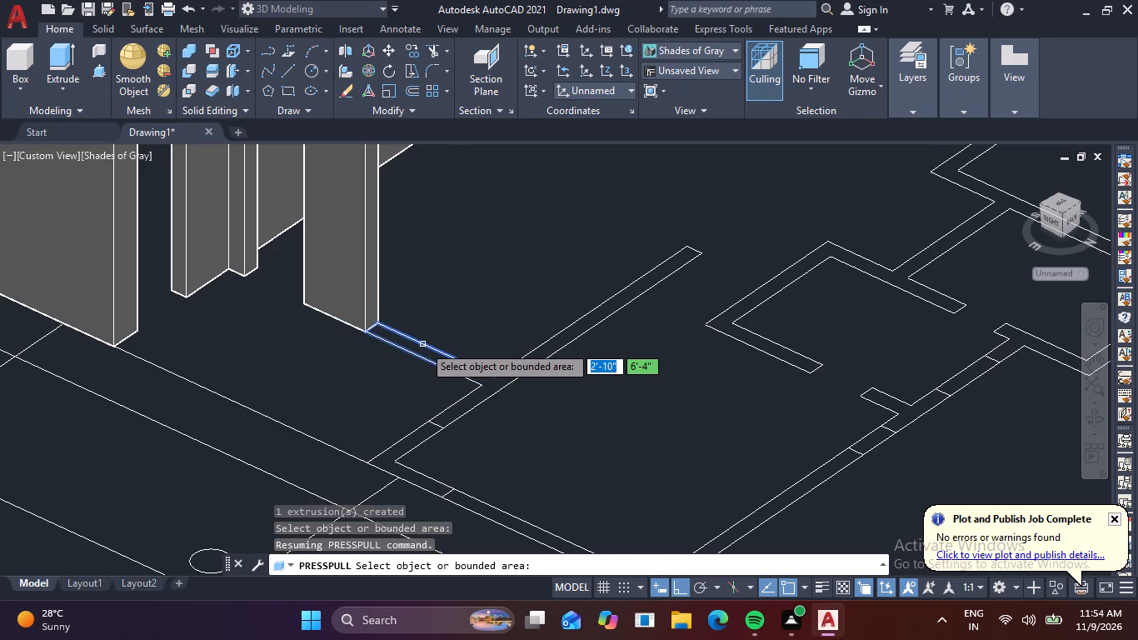
scroll(298, 381, down, 1)
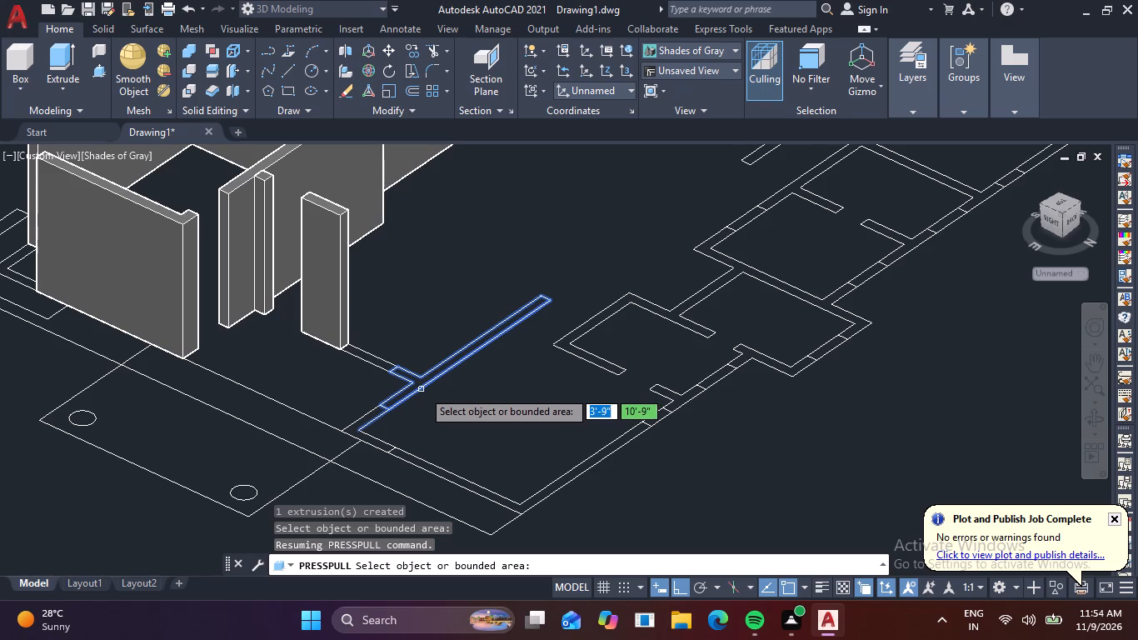
click(426, 386)
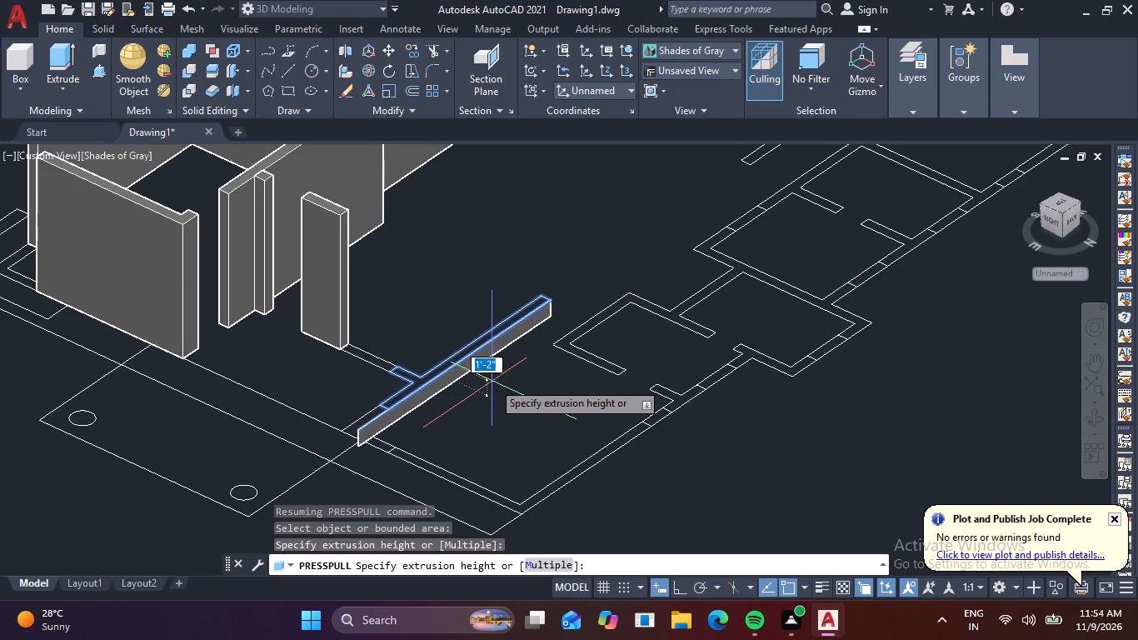
key(Escape)
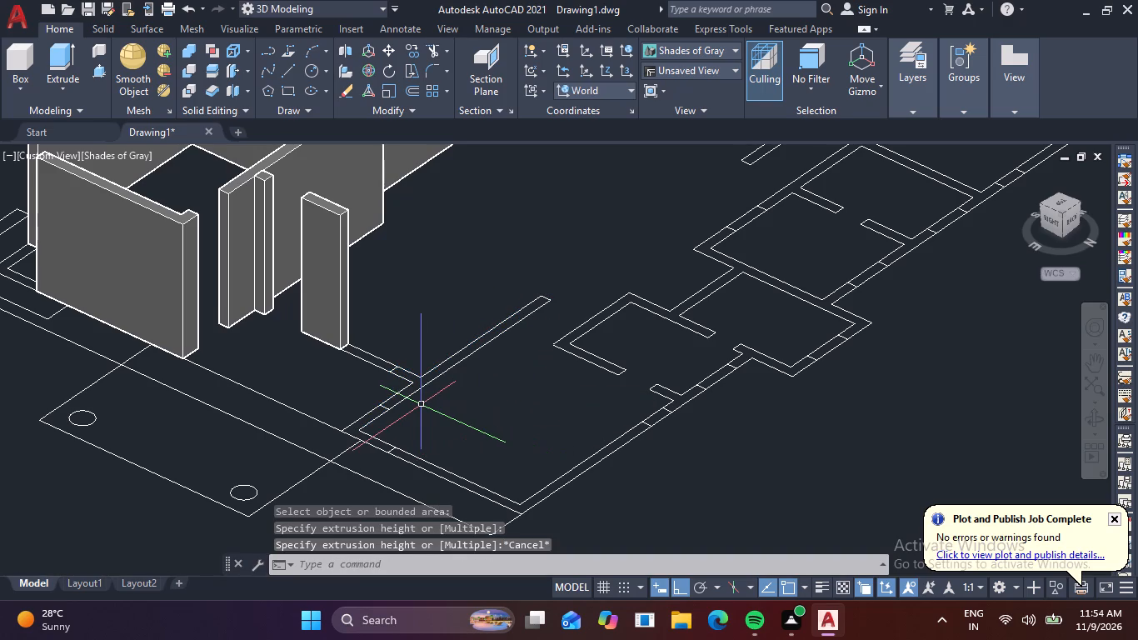
key(space)
click(419, 382)
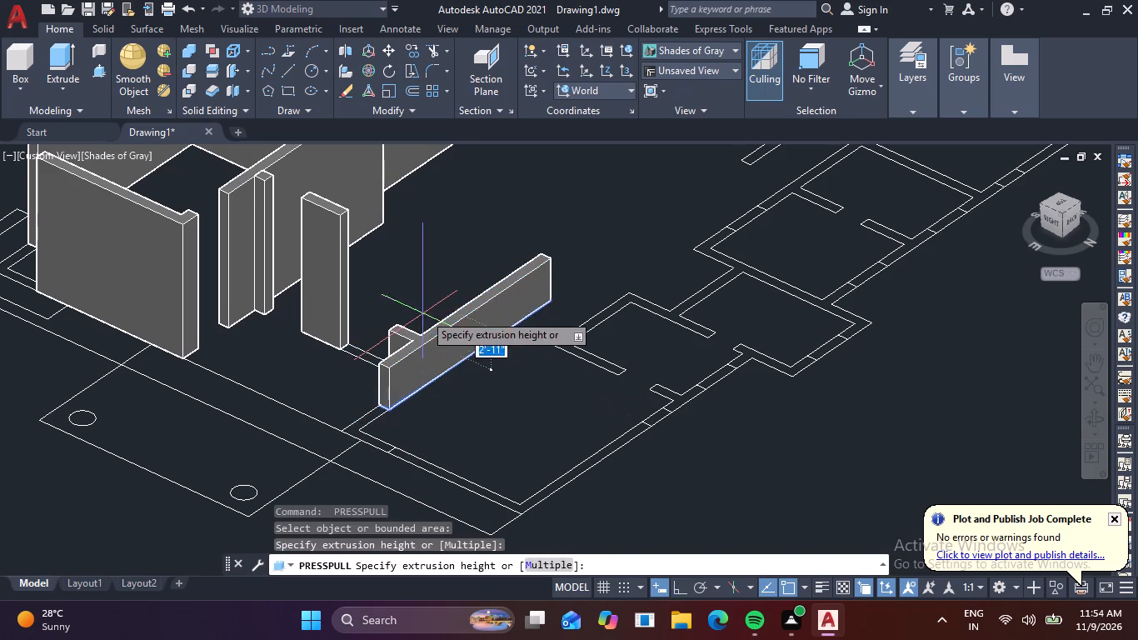
key(space)
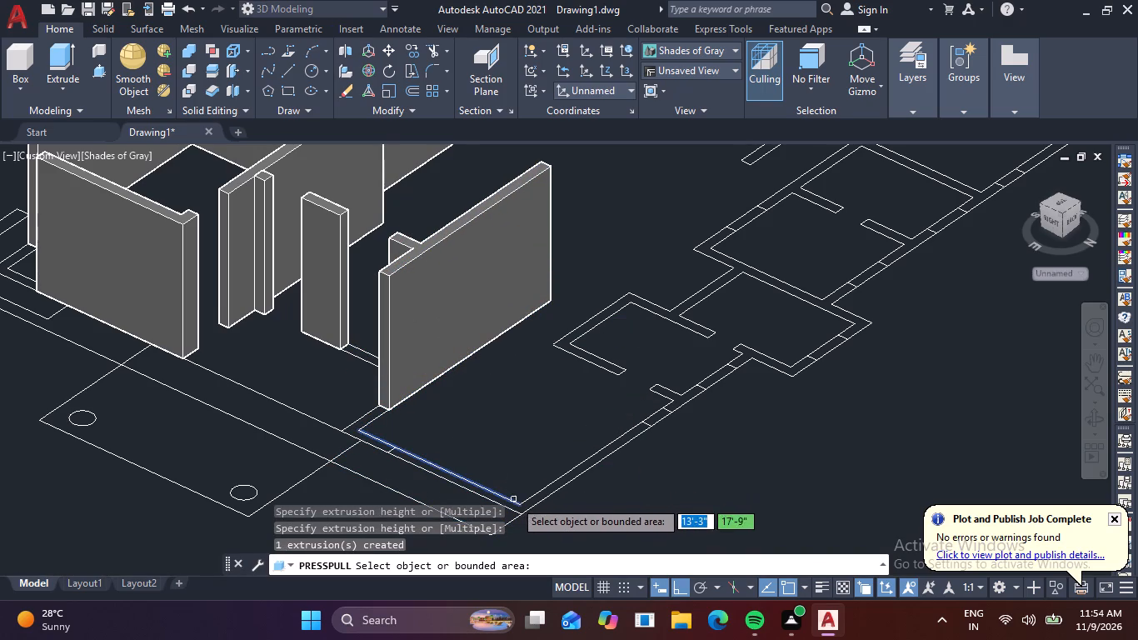
Presspull the northeast room's L-shaped outer corner wall and the connected partition walls of the middle north rooms to the same 10' height.
click(521, 511)
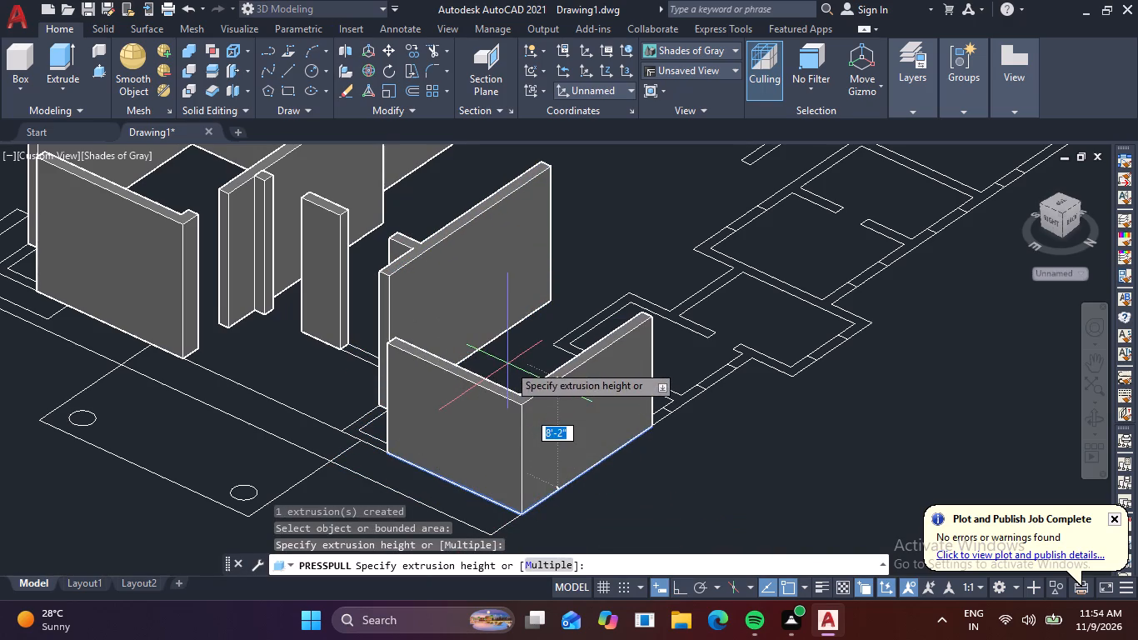
key(space)
shift+middle_drag(800, 522, 725, 539)
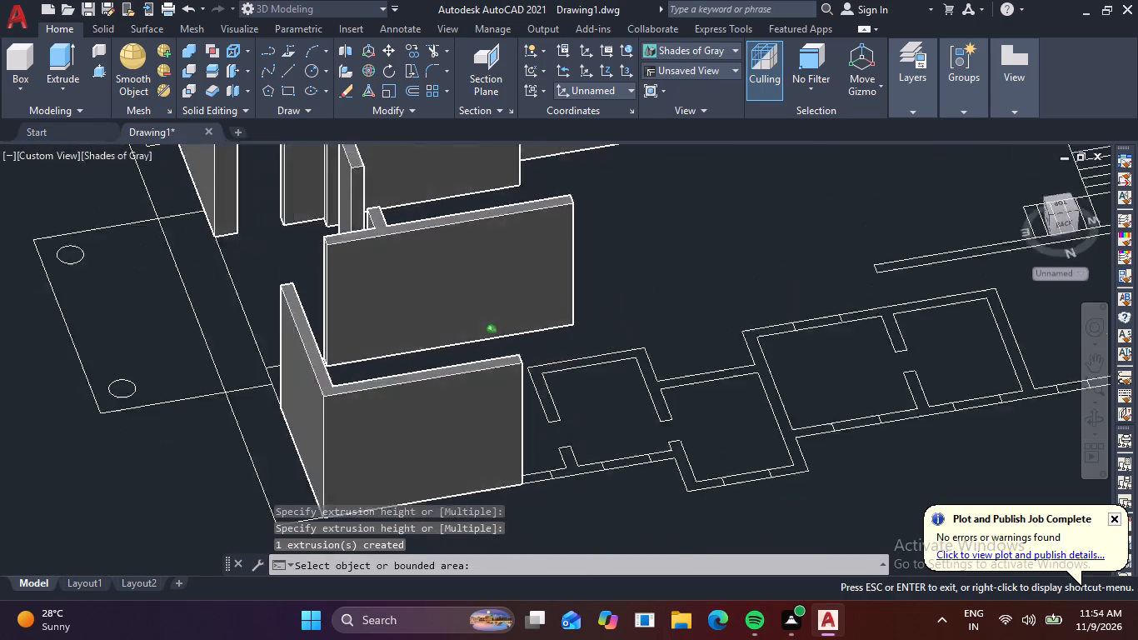
shift+middle_drag(725, 539, 682, 542)
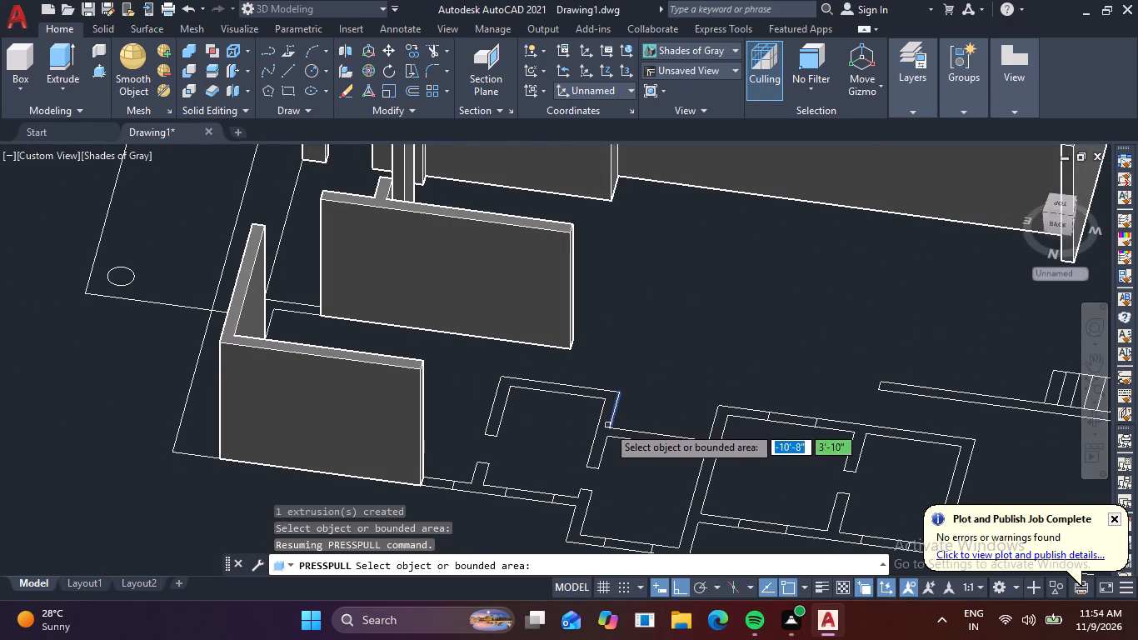
click(602, 437)
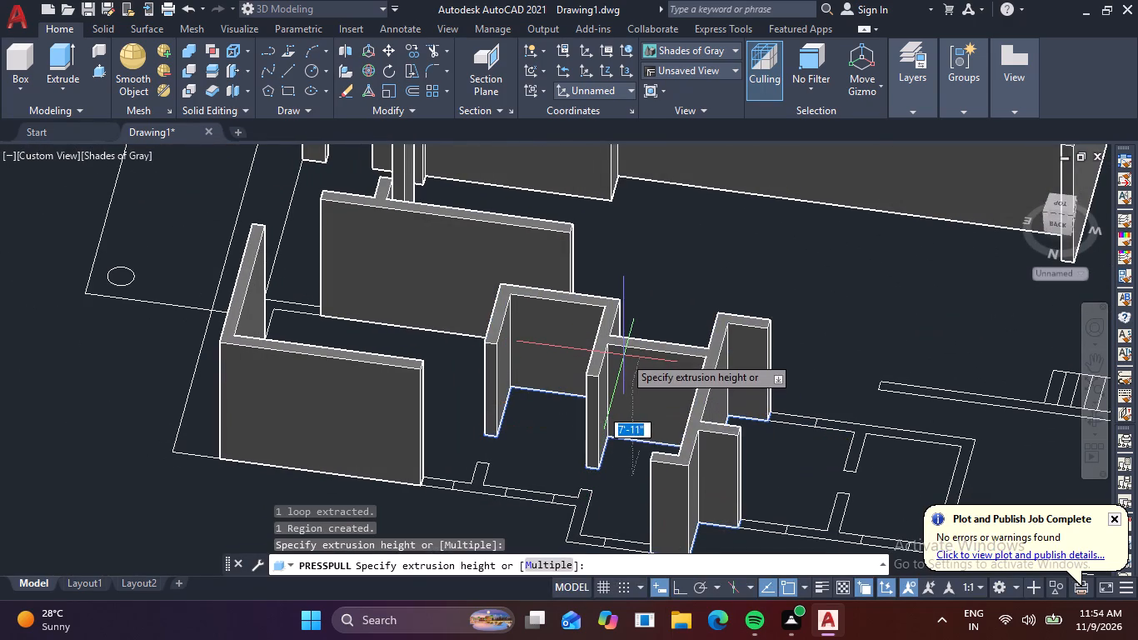
key(space)
Presspull the three separate north exterior wall segments of the middle north rooms, including their partition stubs, to the same 10' height.
middle_drag(610, 488, 664, 367)
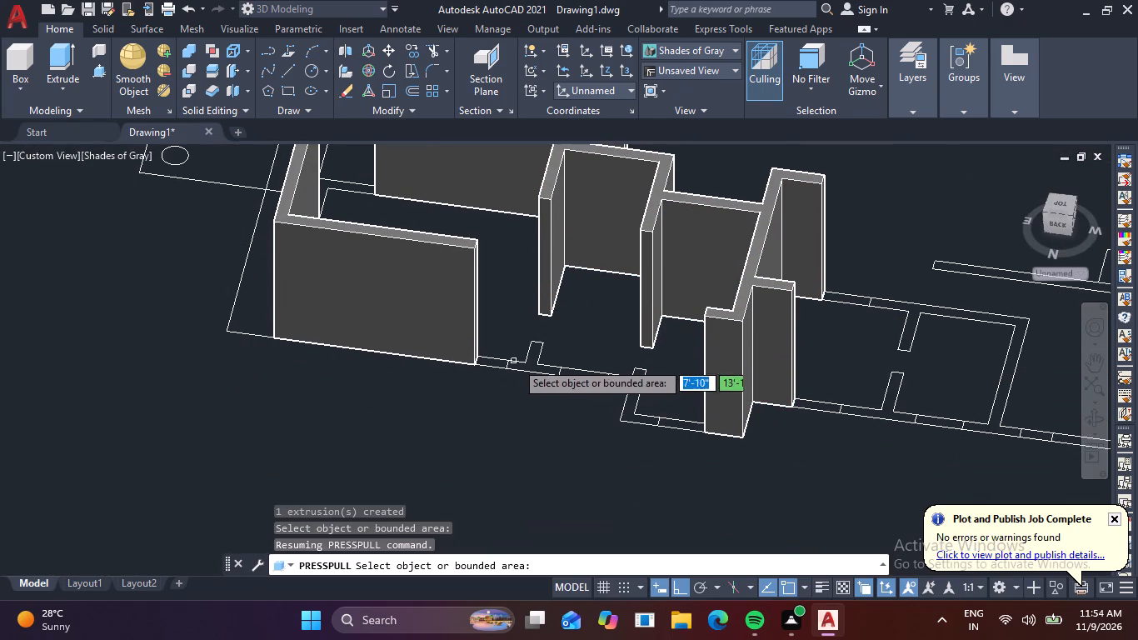
click(539, 371)
key(space)
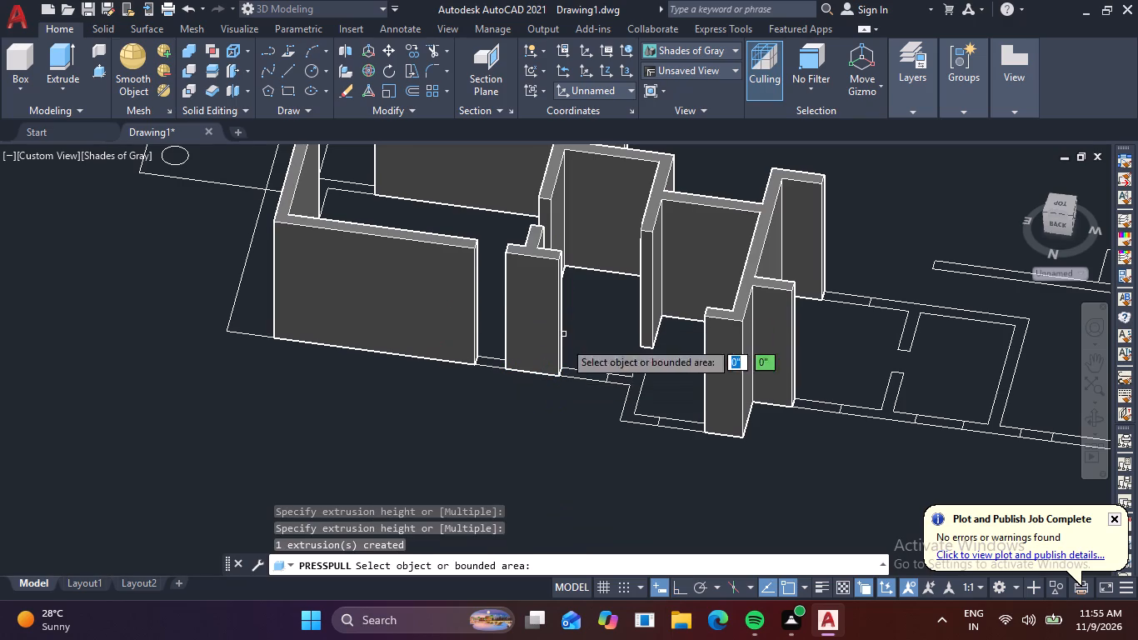
click(638, 389)
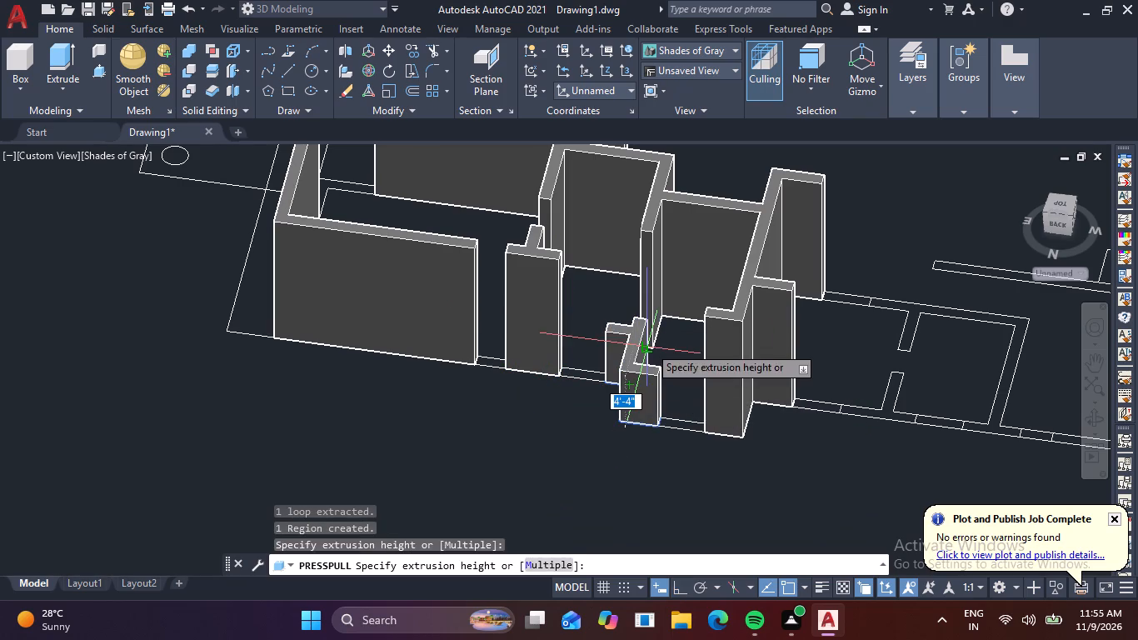
key(space)
scroll(651, 477, down, 1)
middle_drag(653, 477, 460, 457)
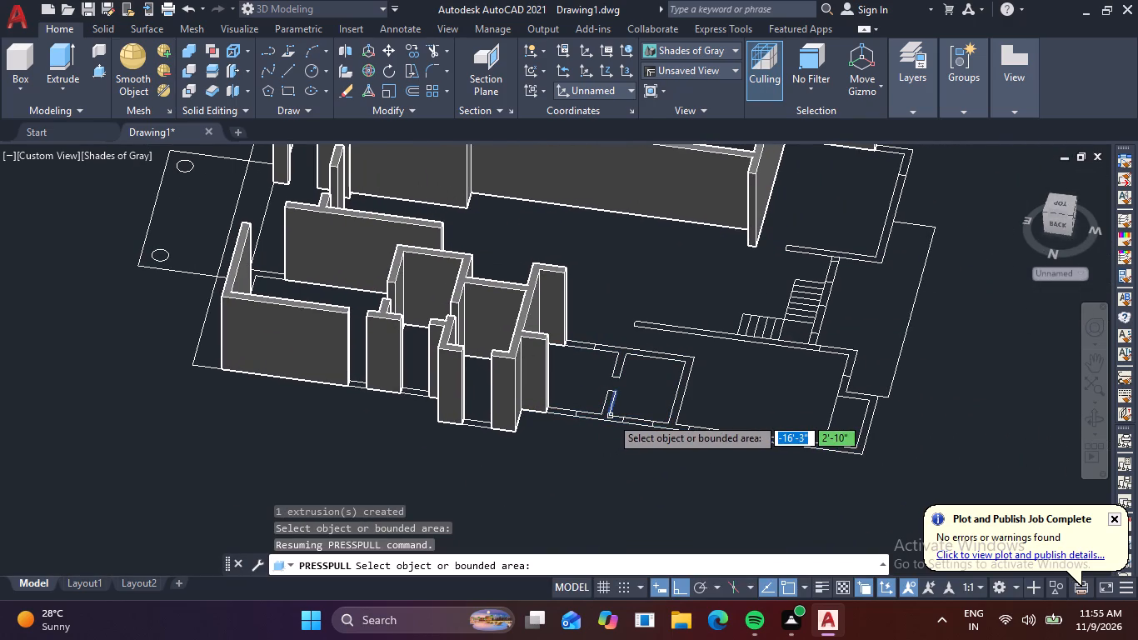
scroll(611, 417, up, 2)
click(597, 417)
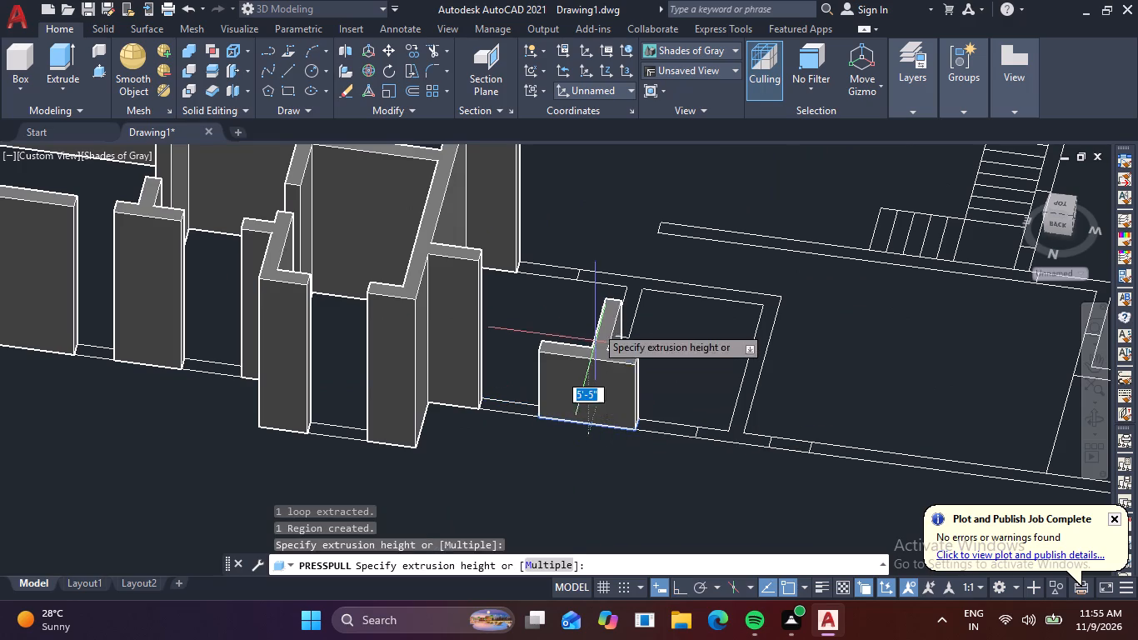
key(space)
Presspull the connected wall between the middle north rooms and the northwest room, including its partition stub, to the same 10' height.
shift+middle_drag(685, 415, 615, 431)
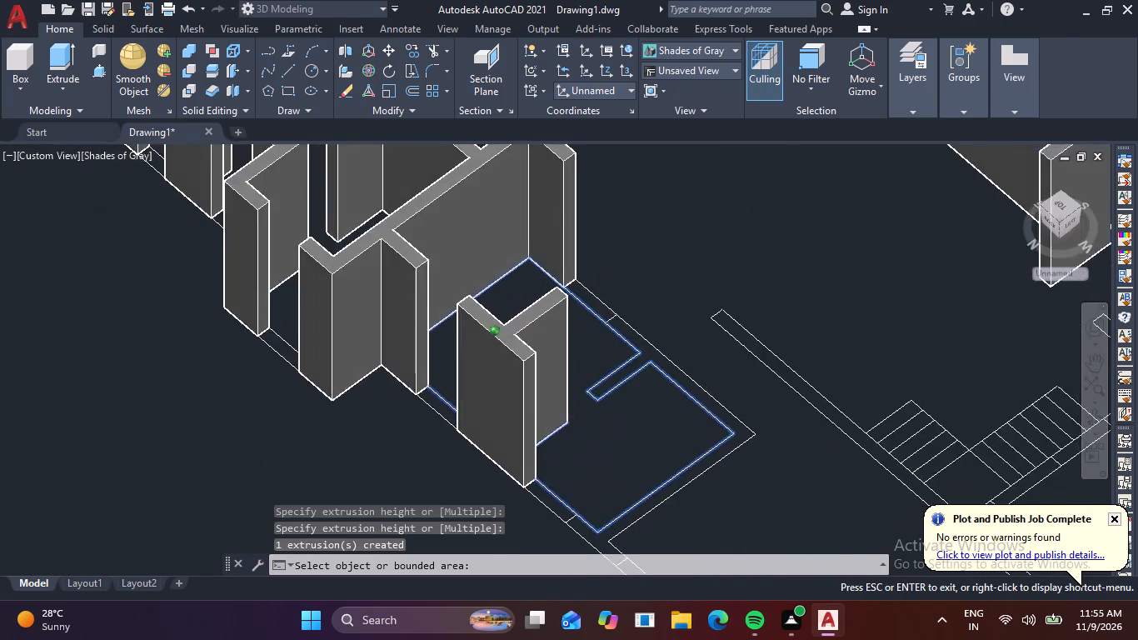
shift+middle_drag(615, 431, 585, 432)
click(632, 381)
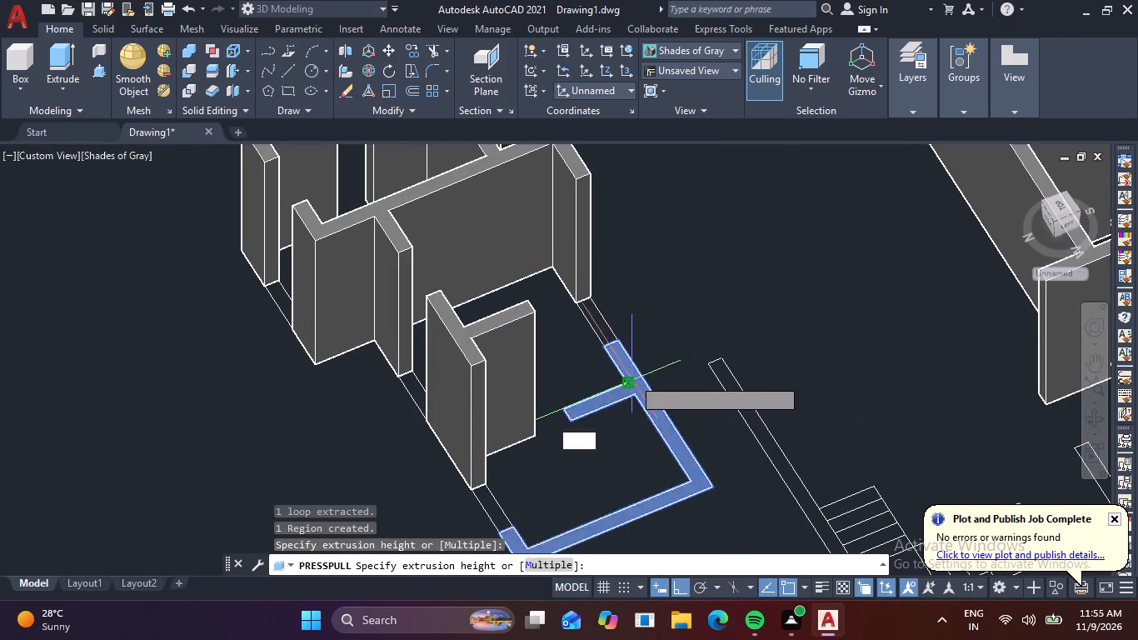
key(space)
Presspull the northwest room's connected north and west walls, including the stepped southwest corner, to the same 10' height.
middle_drag(711, 491, 630, 238)
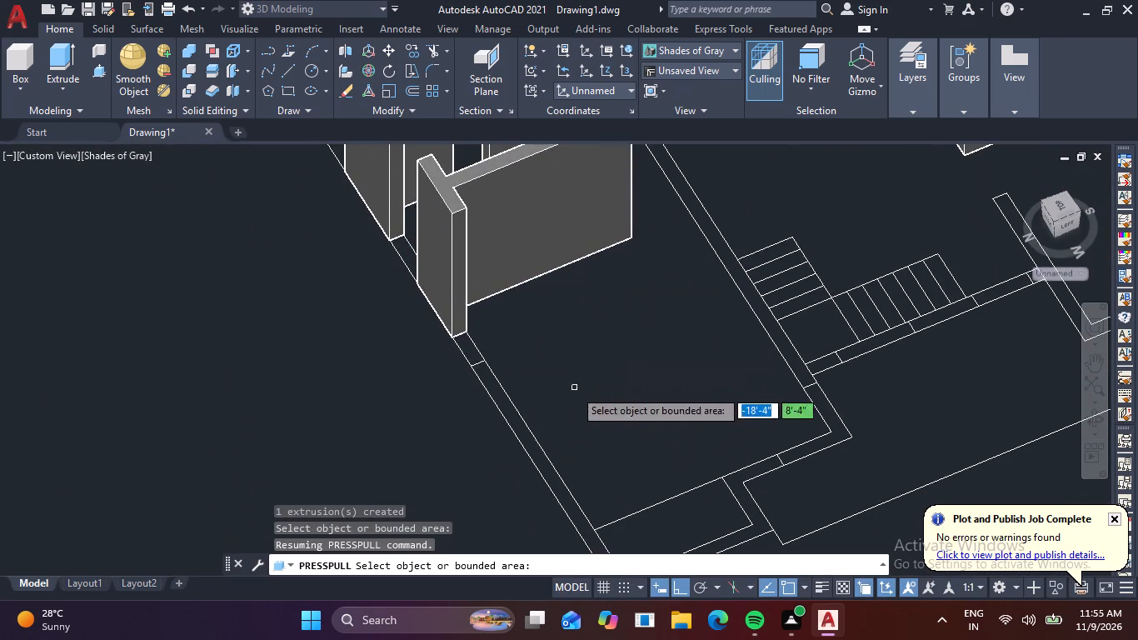
click(514, 412)
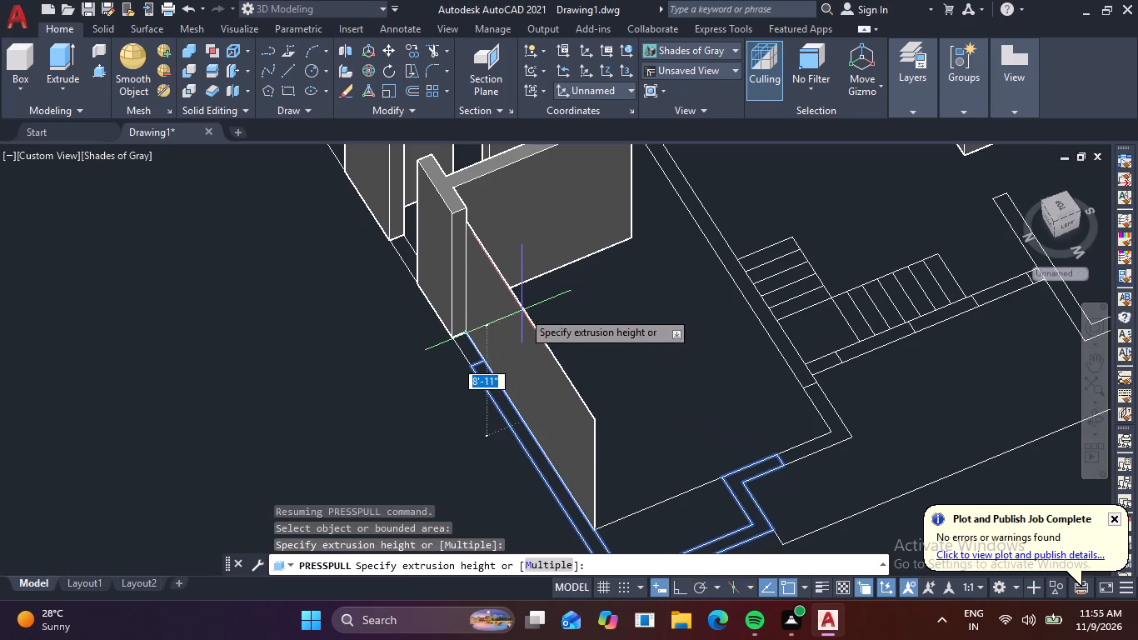
key(Escape)
middle_drag(578, 405, 532, 280)
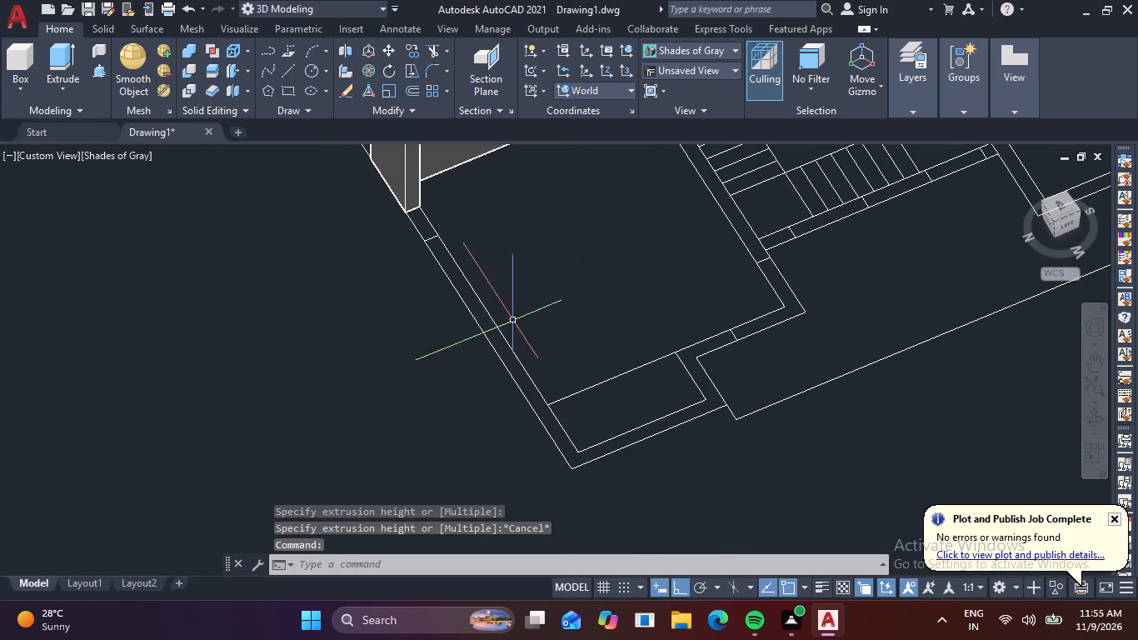
key(space)
click(503, 346)
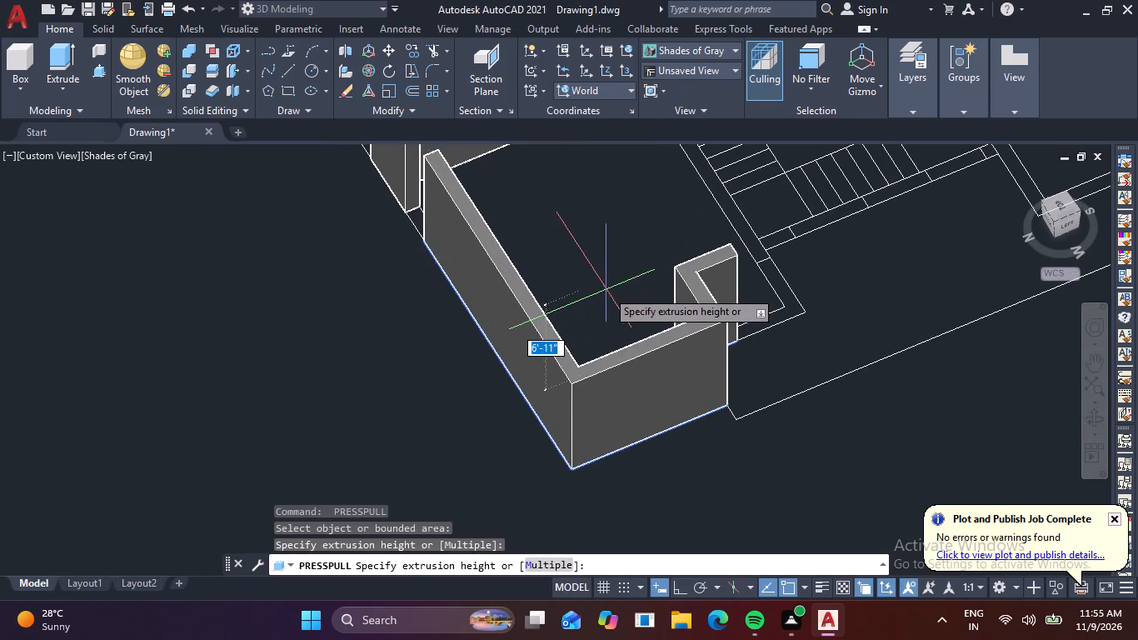
key(space)
Presspull the long straight wall between the northwest room and the staircase to the same 10' height.
shift+middle_drag(729, 432, 673, 456)
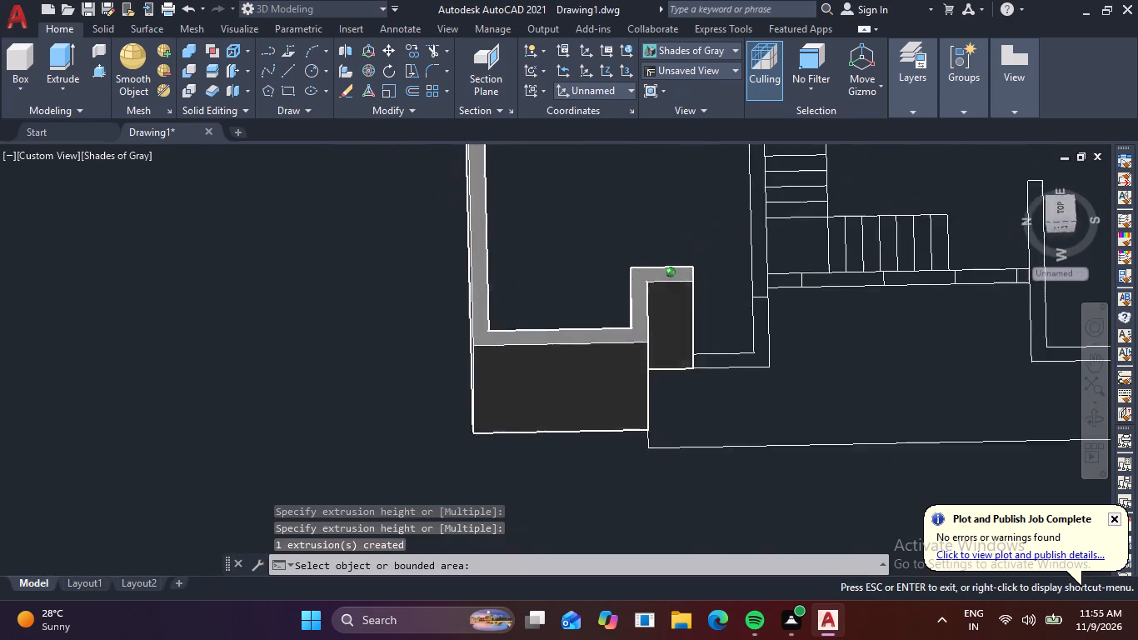
shift+middle_drag(673, 456, 585, 456)
scroll(701, 387, down, 1)
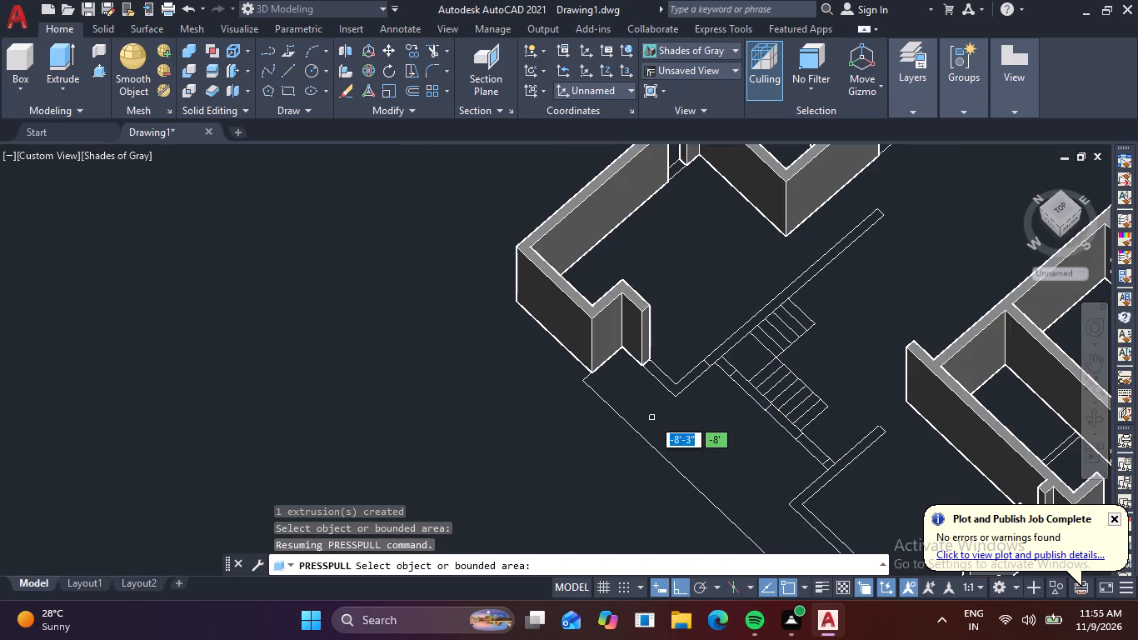
click(812, 272)
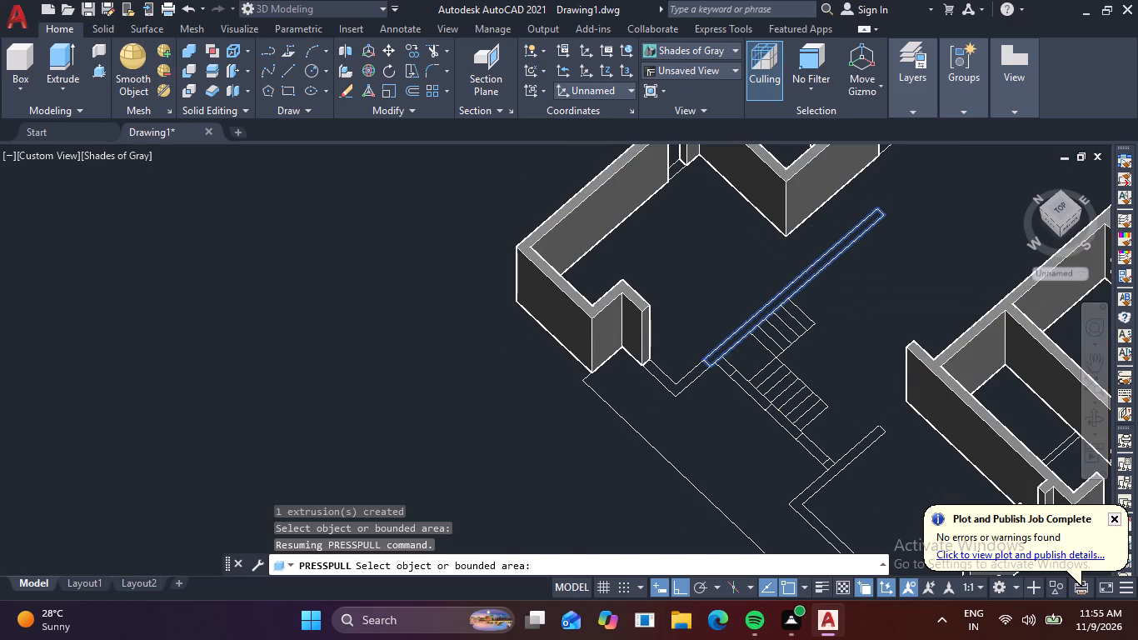
key(space)
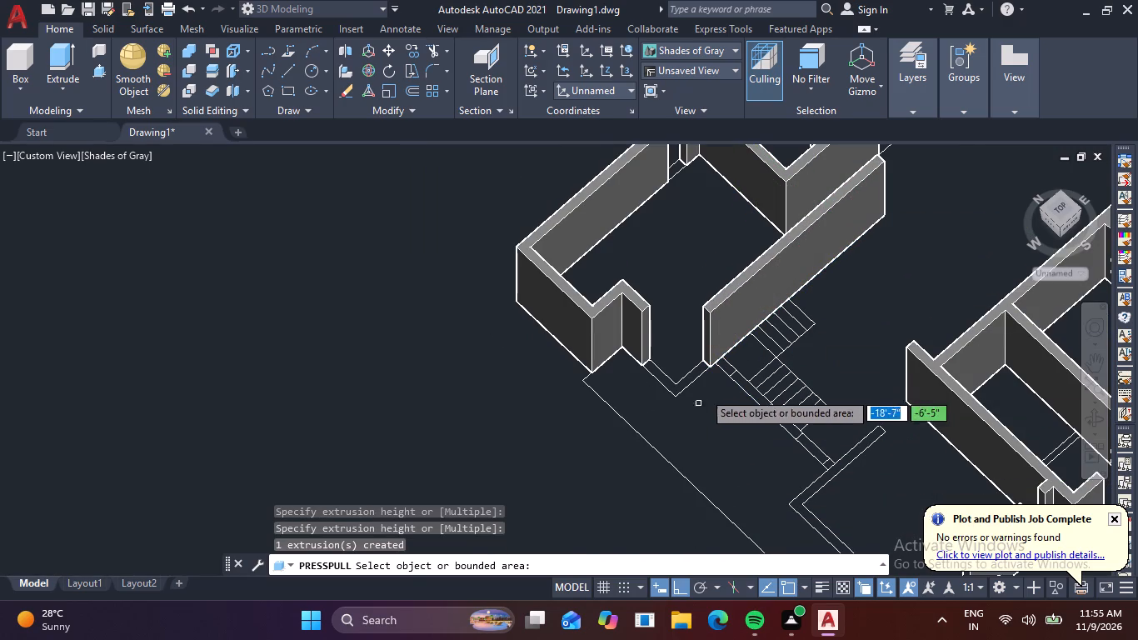
Presspull the three separate segments of the wall along the staircase's west side, including the small south end pier, to the same 10' height.
scroll(712, 371, up, 2)
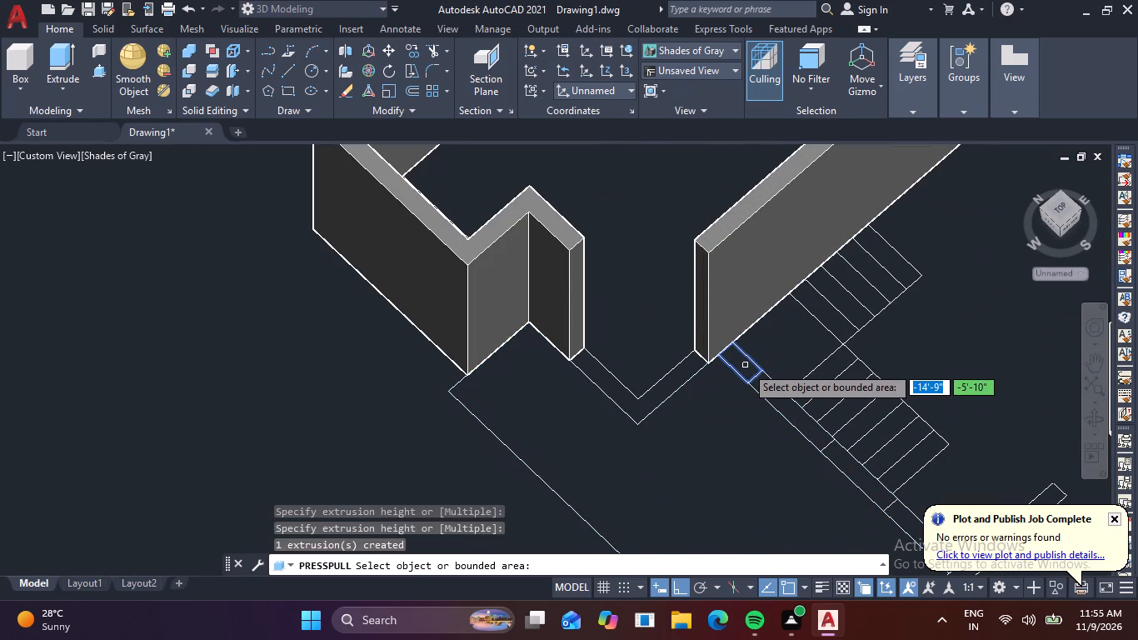
click(746, 366)
key(space)
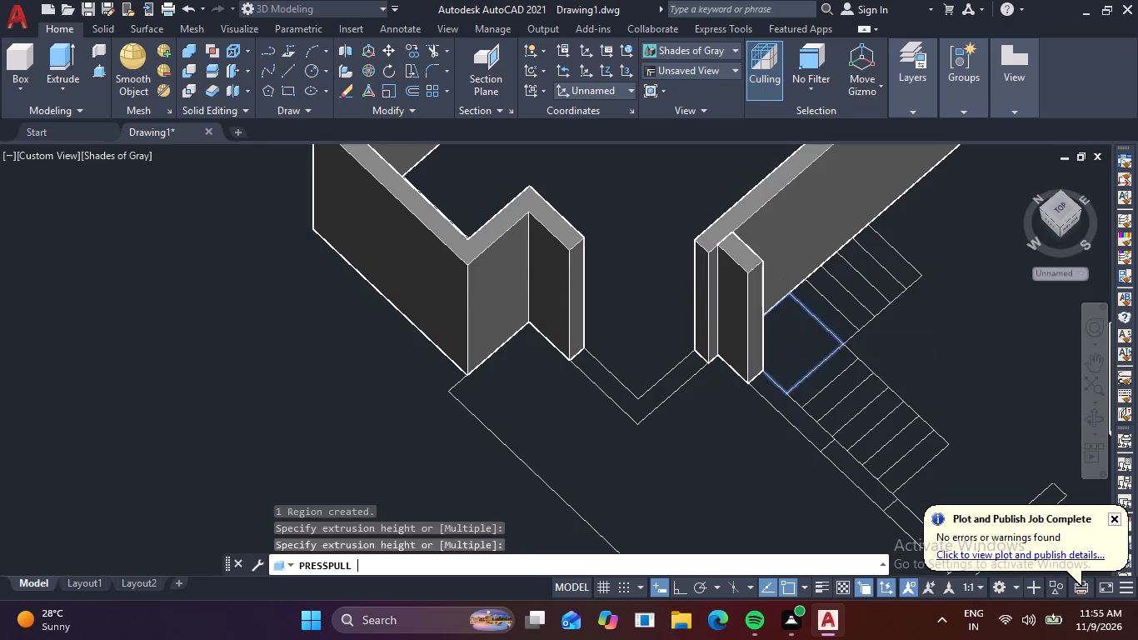
middle_drag(789, 437, 564, 277)
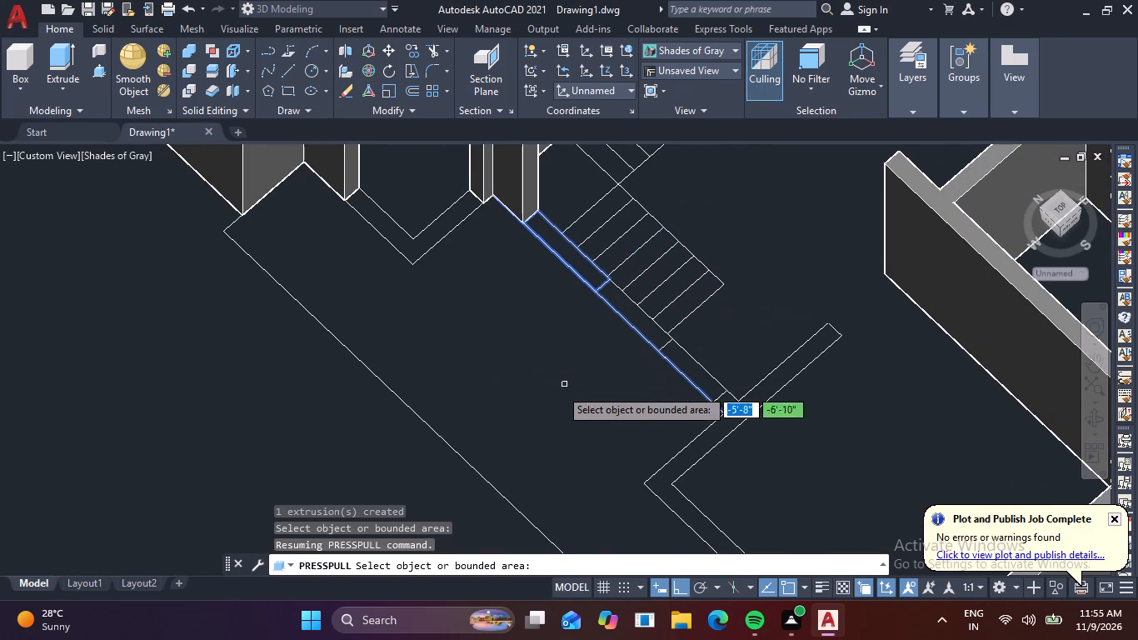
click(634, 313)
key(space)
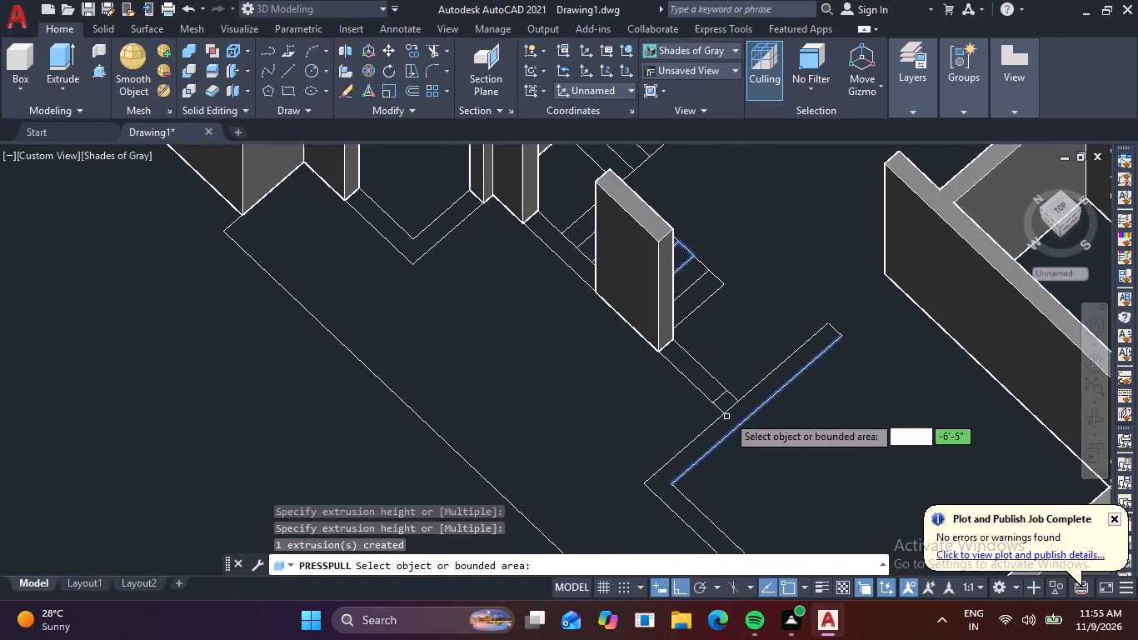
click(730, 397)
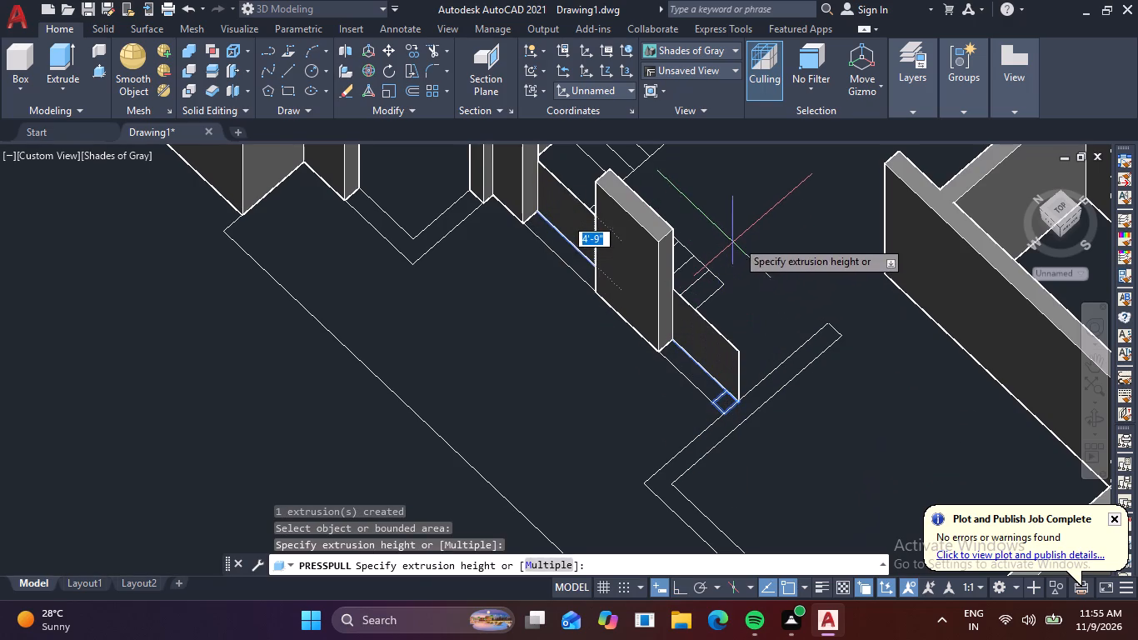
key(Escape)
key(space)
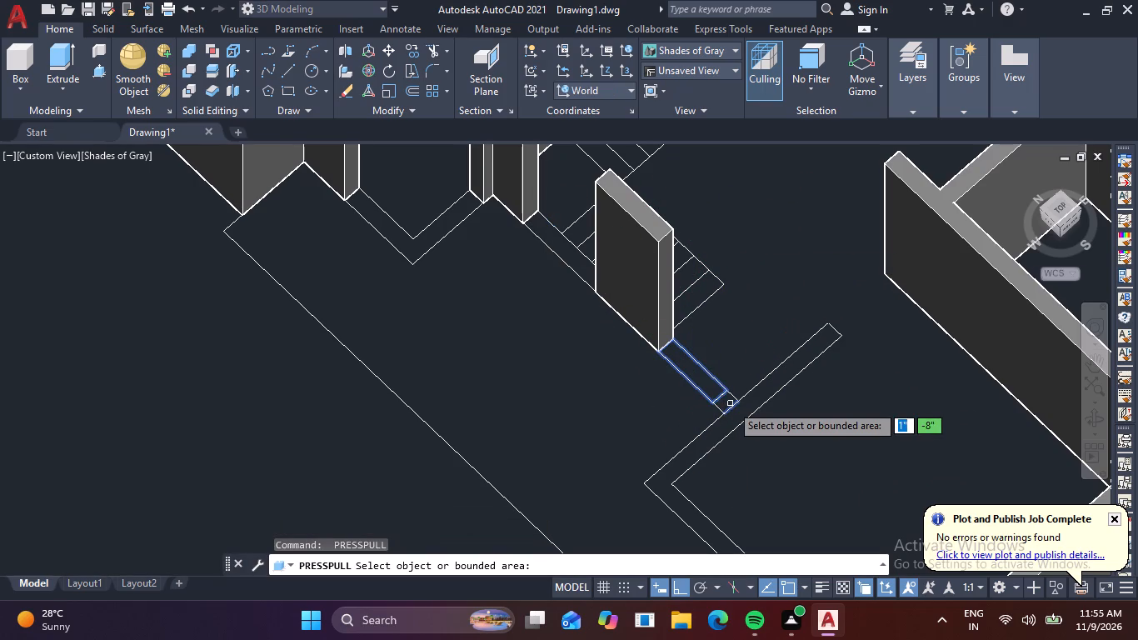
click(726, 402)
key(space)
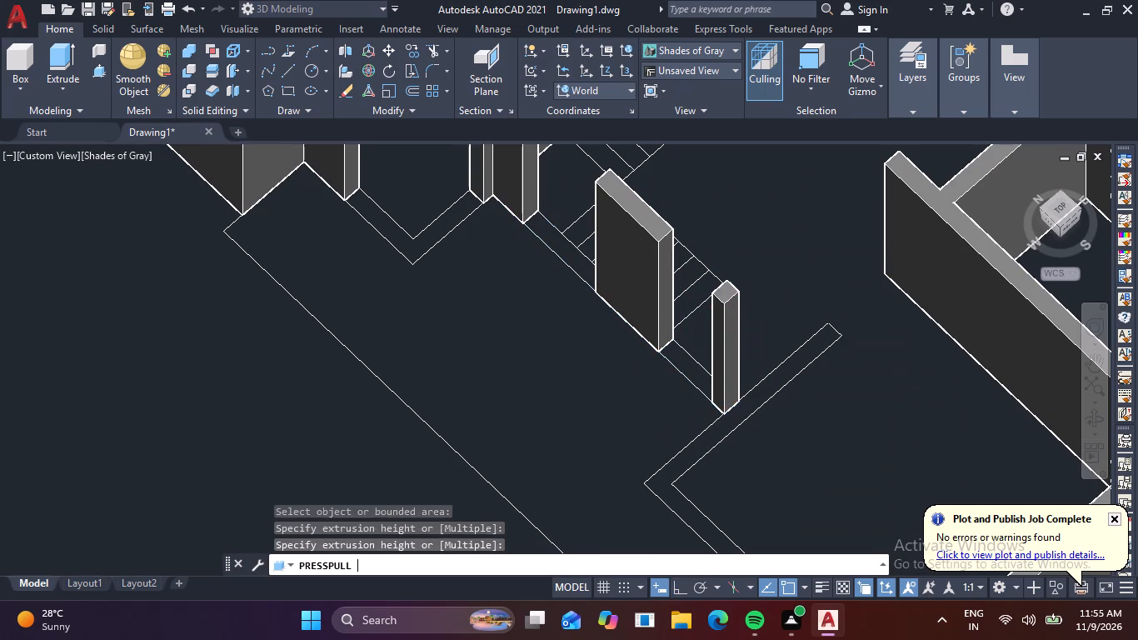
Presspull the southwest room's L-shaped north and west wall to the same 10' height.
middle_drag(793, 444, 701, 260)
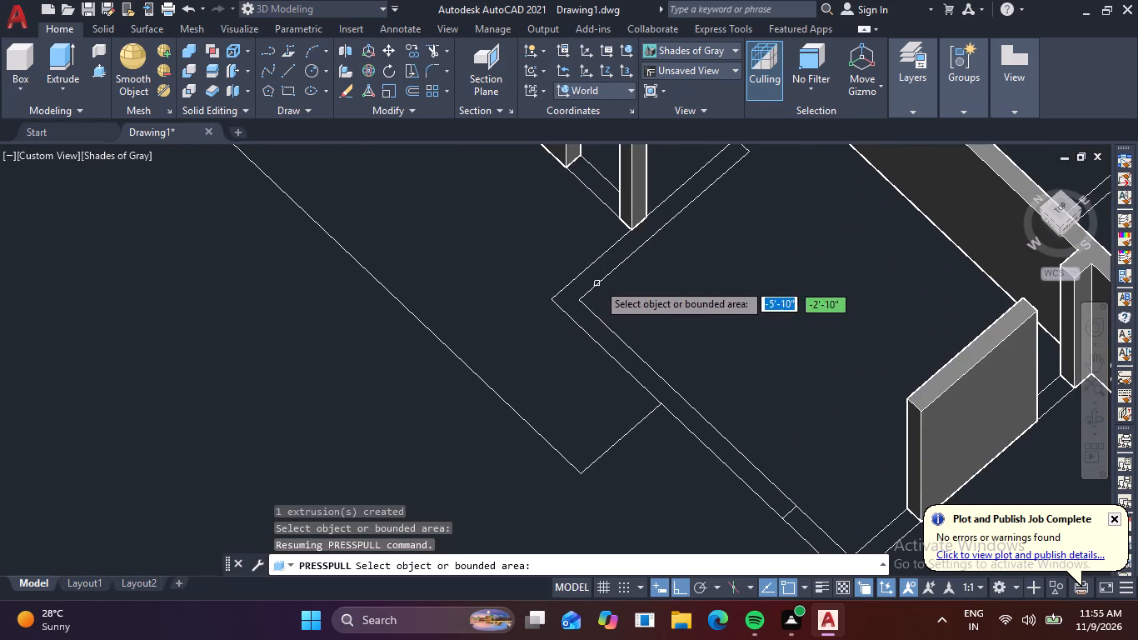
click(589, 277)
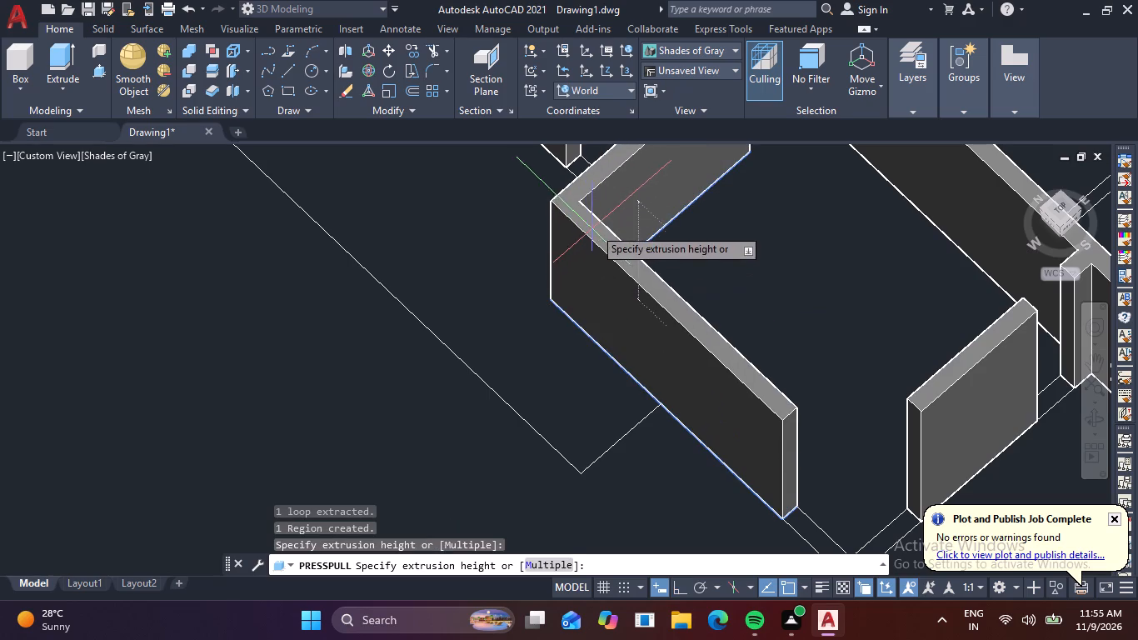
key(space)
Inspect the extruded walls of the whole house from above and from the front, checking the south side openings, and end Presspull.
middle_drag(671, 403, 467, 268)
scroll(704, 299, down, 1)
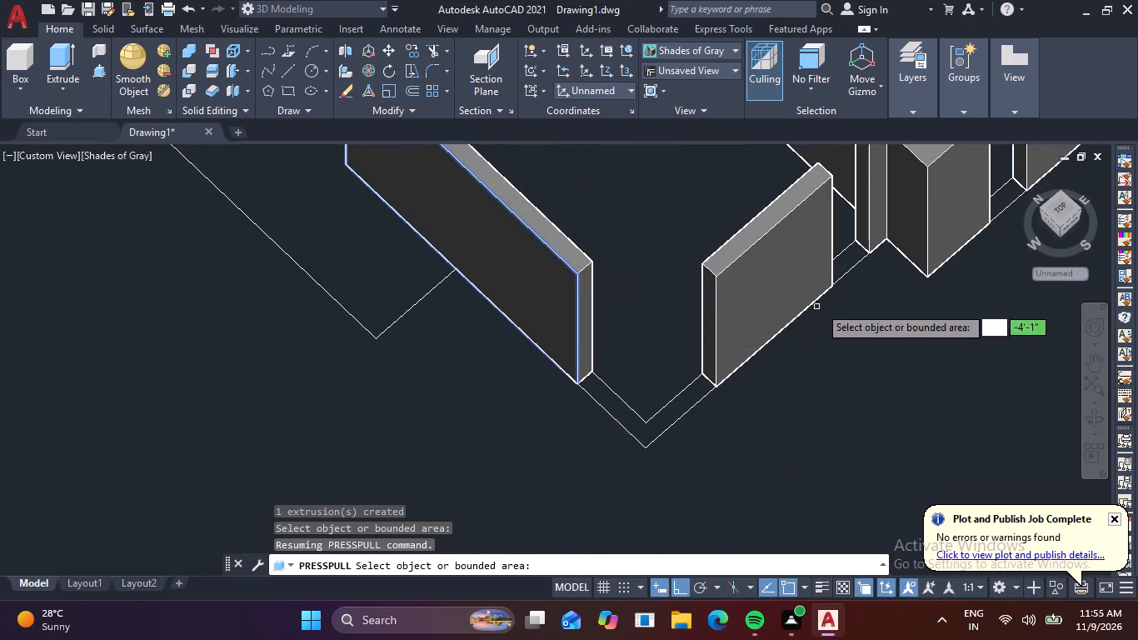
scroll(774, 347, down, 1)
middle_drag(770, 350, 541, 488)
scroll(611, 401, down, 1)
scroll(717, 338, down, 2)
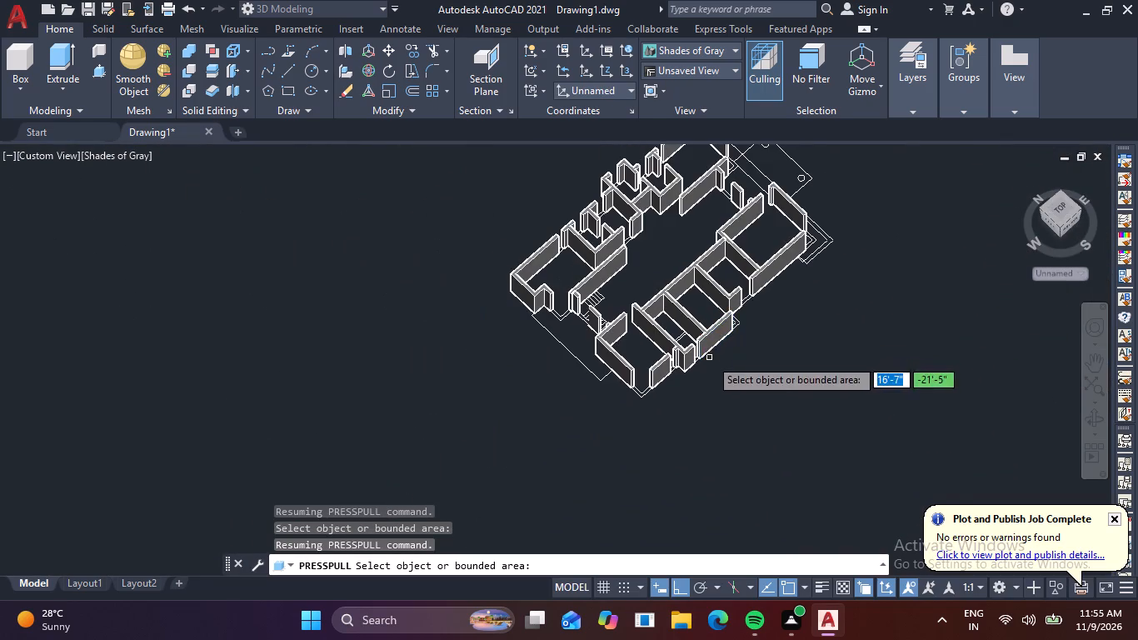
middle_drag(646, 339, 497, 391)
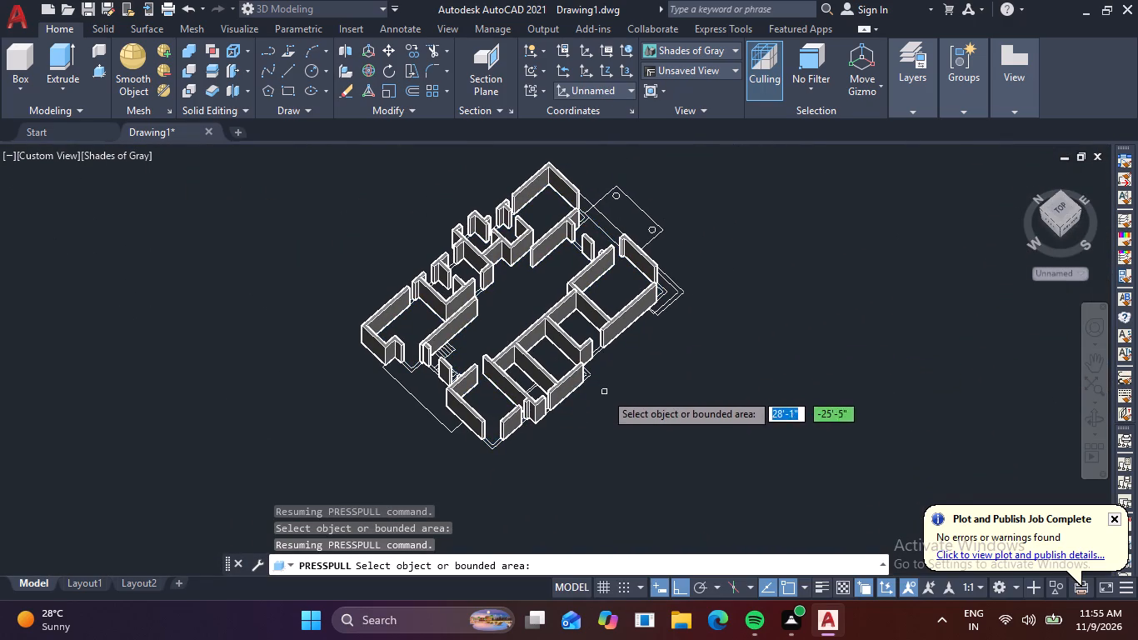
shift+middle_drag(619, 410, 571, 372)
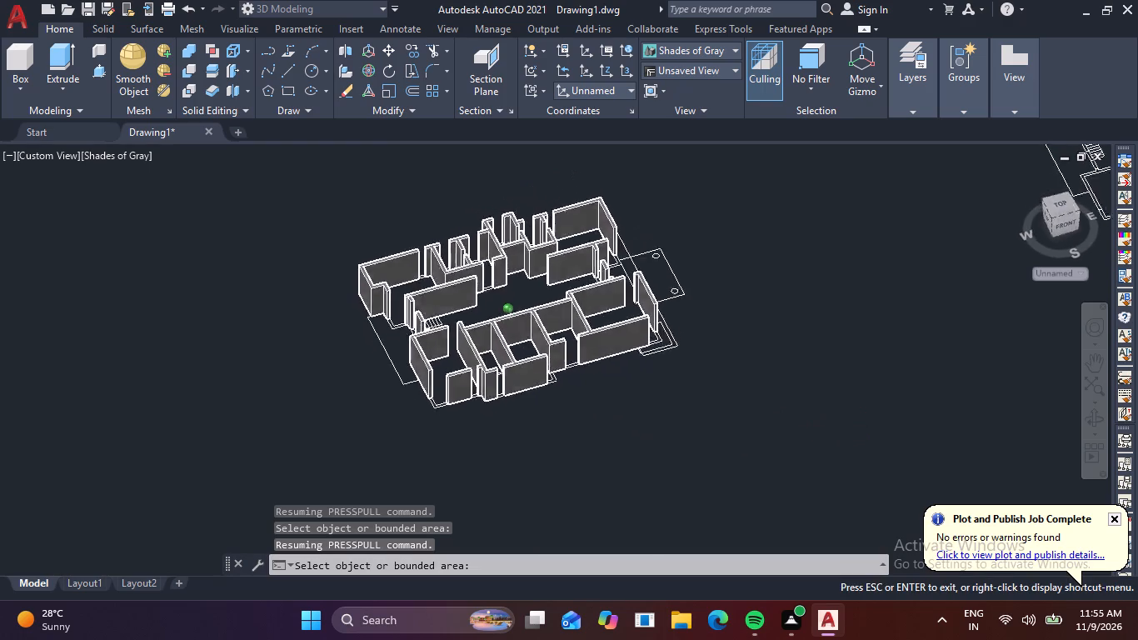
shift+middle_drag(571, 372, 518, 342)
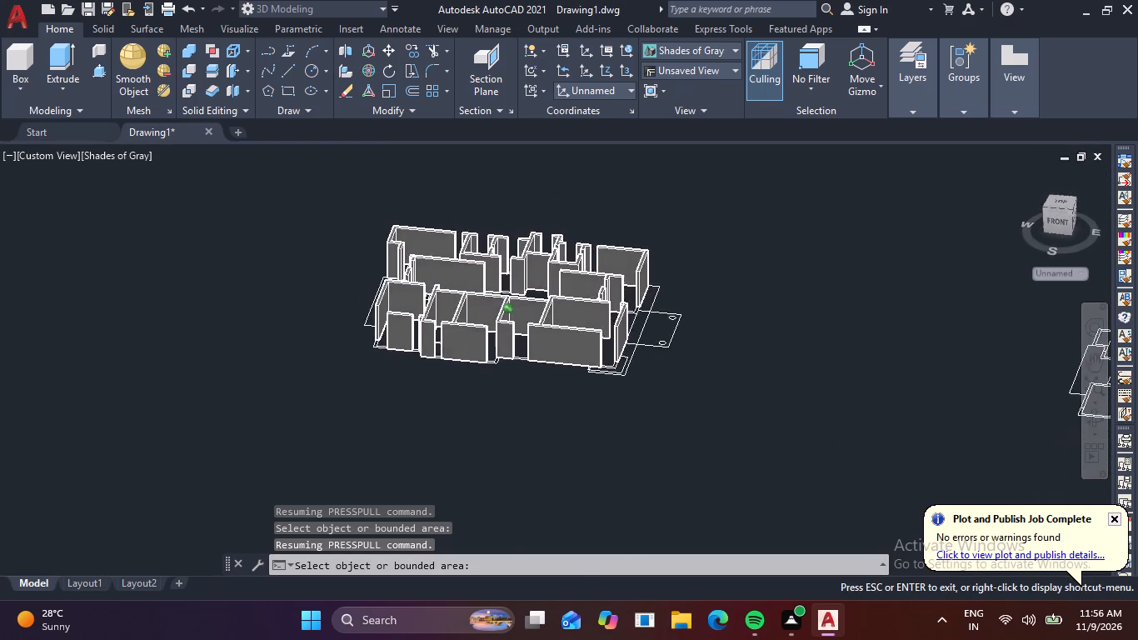
shift+middle_drag(518, 342, 528, 337)
scroll(462, 339, up, 5)
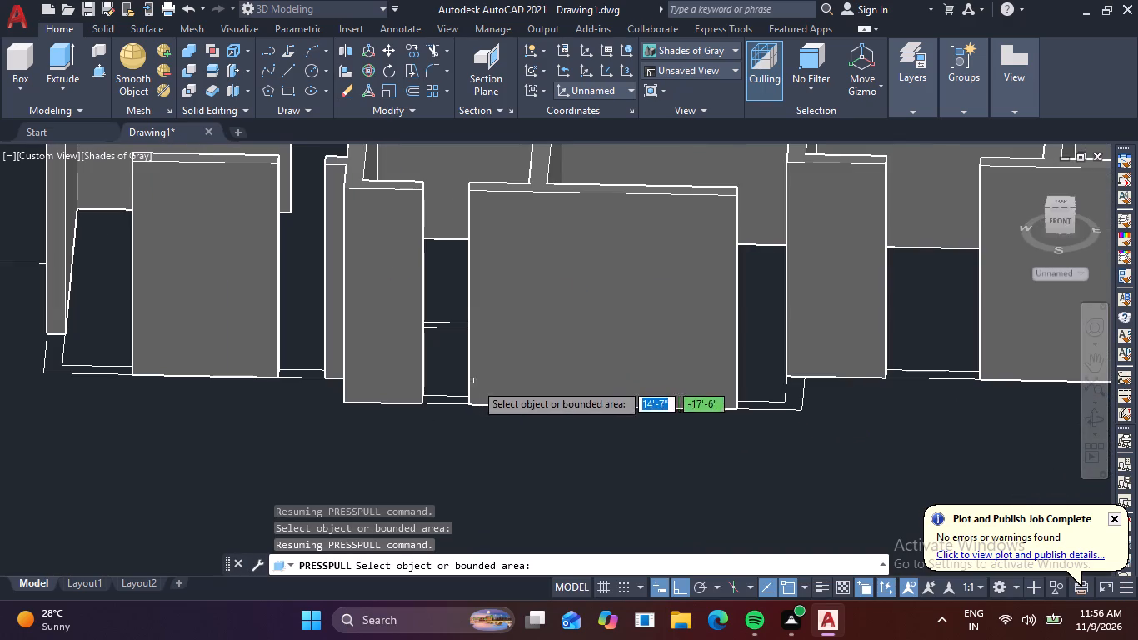
key(Escape)
key(Escape)
key(Escape)
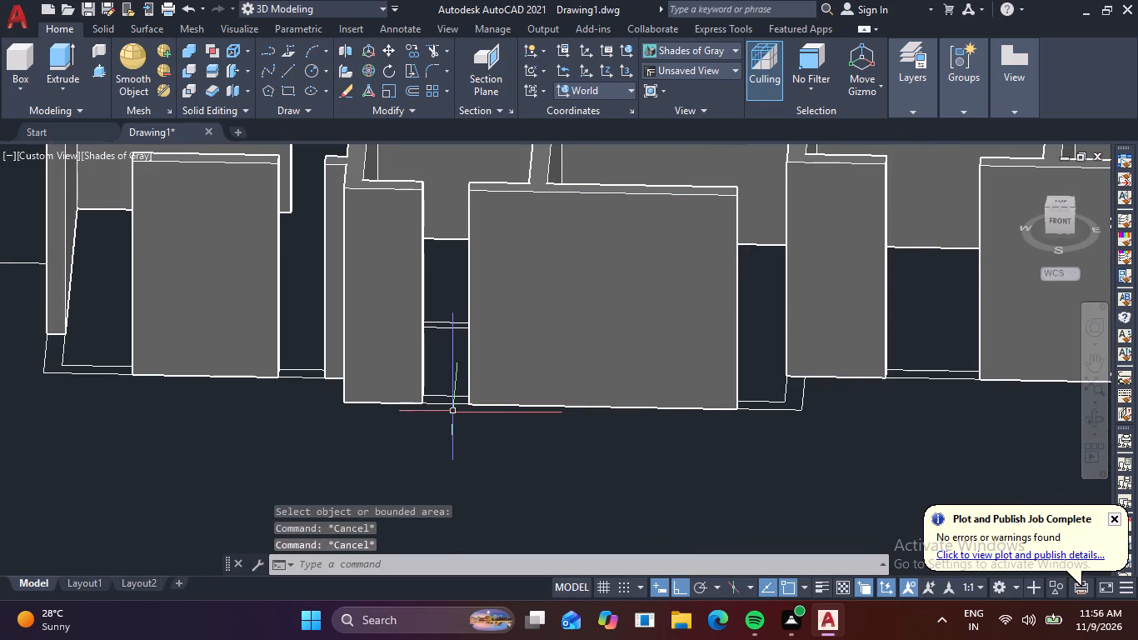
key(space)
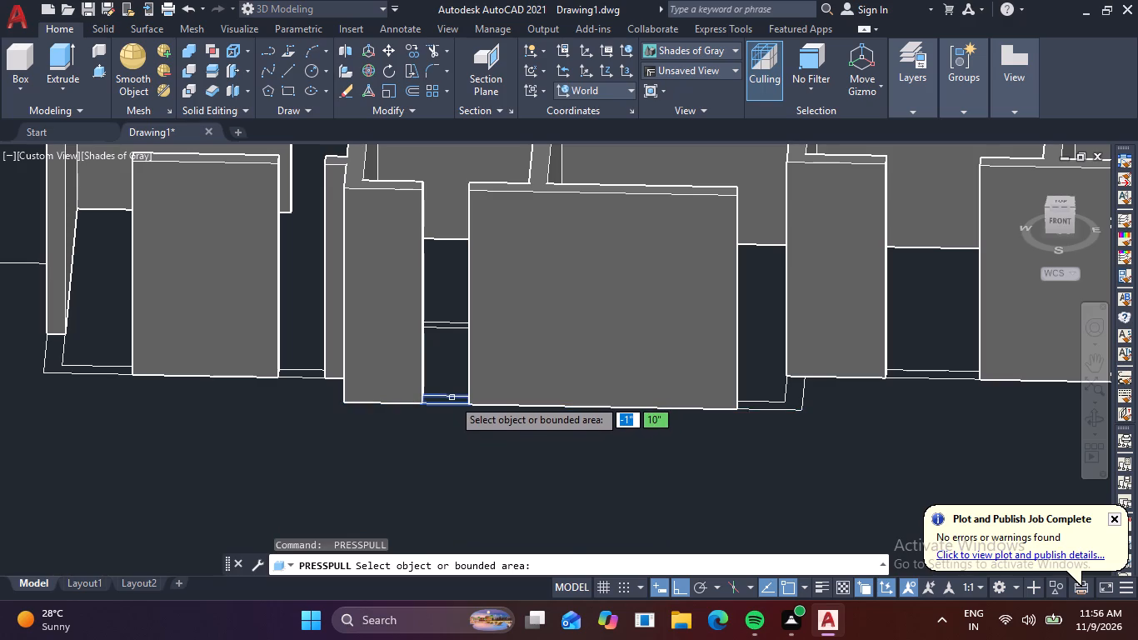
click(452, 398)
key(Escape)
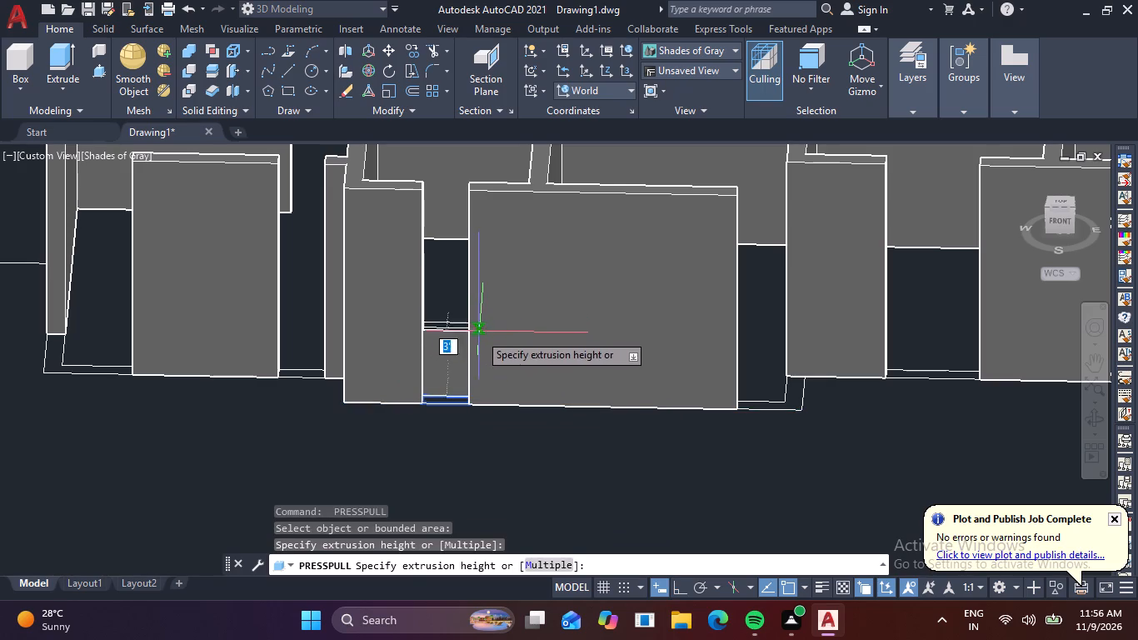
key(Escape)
Presspull the narrow opening strip in the projecting part of the south wall to a height of 8'.
shift+middle_drag(470, 409, 468, 427)
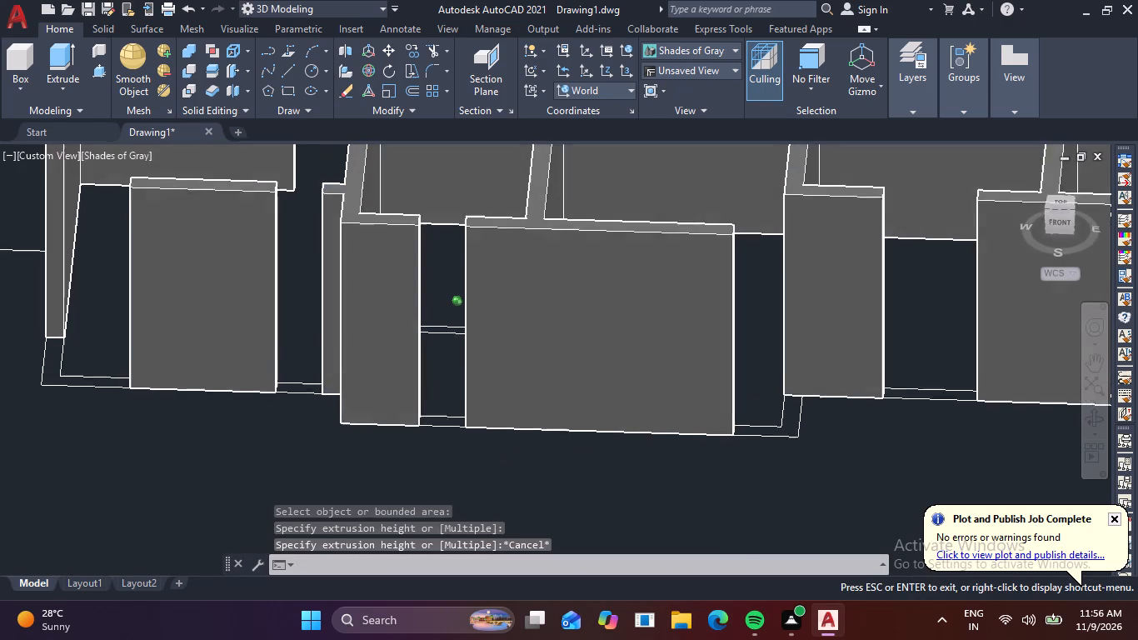
shift+middle_drag(468, 427, 469, 445)
key(space)
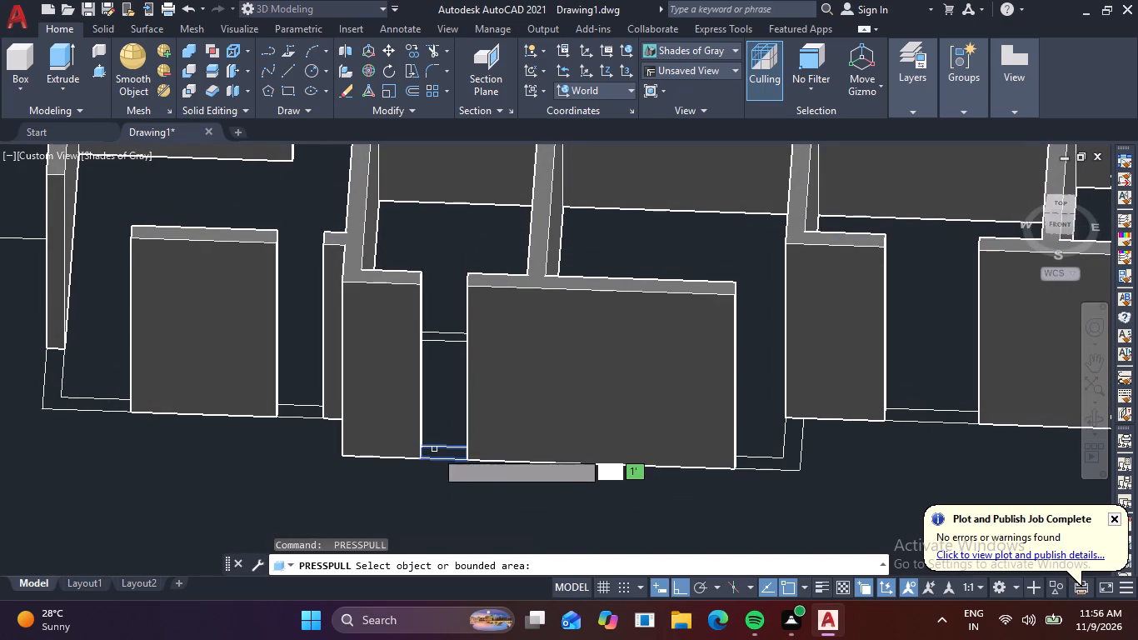
click(437, 450)
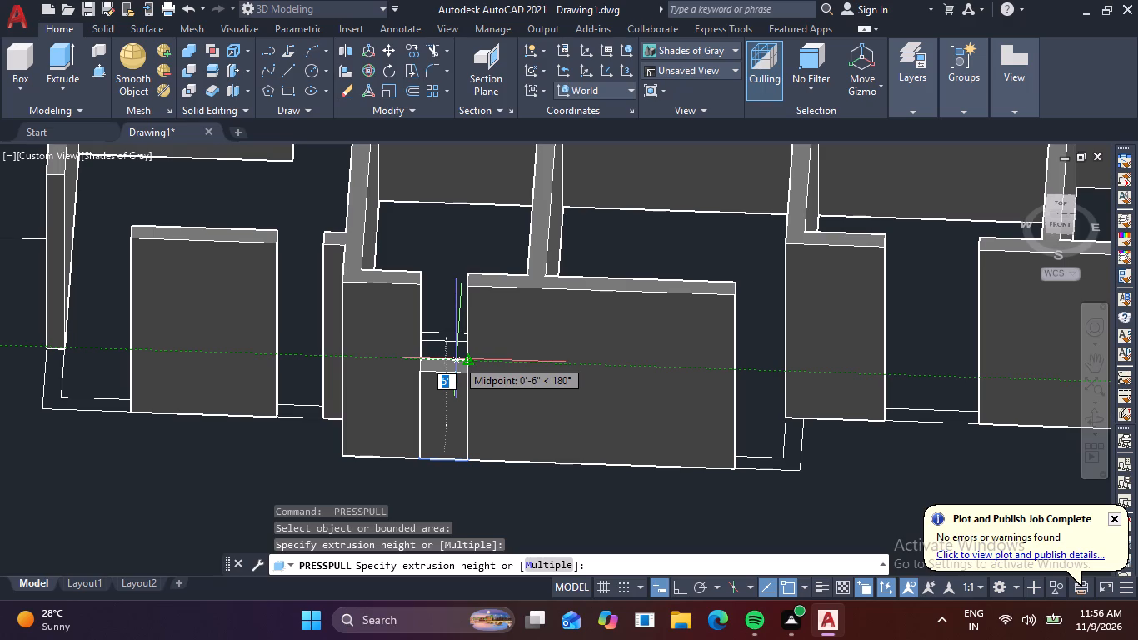
key(8)
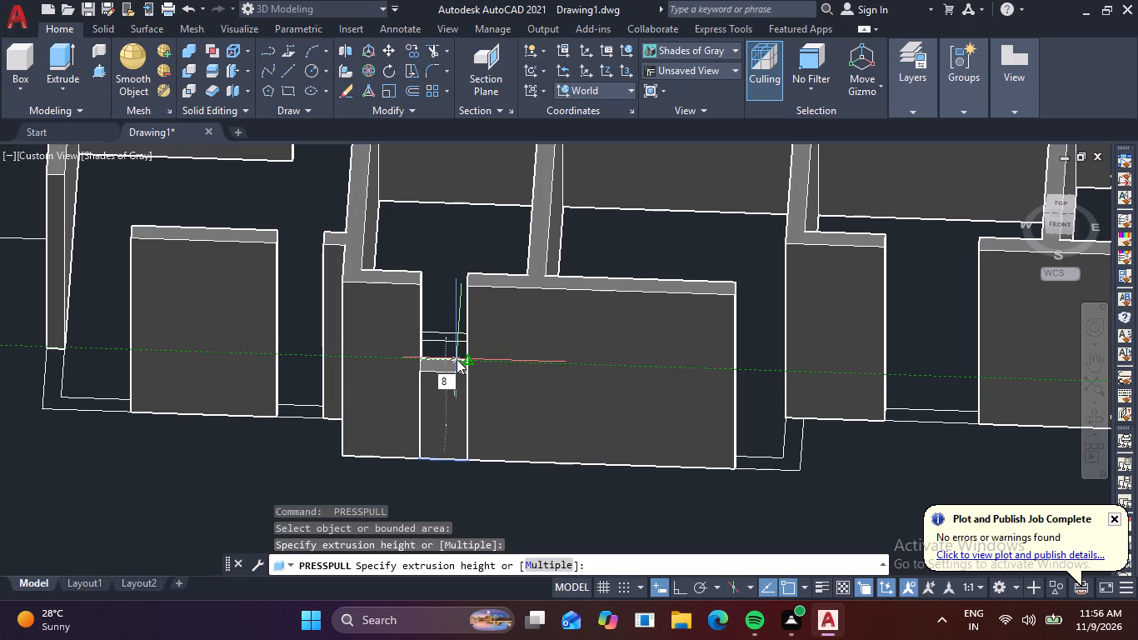
key(apostrophe)
key(Return)
Presspull the L-shaped opening strip at the southeast corner of the projecting south section to a height of 2'6".
scroll(488, 385, down, 1)
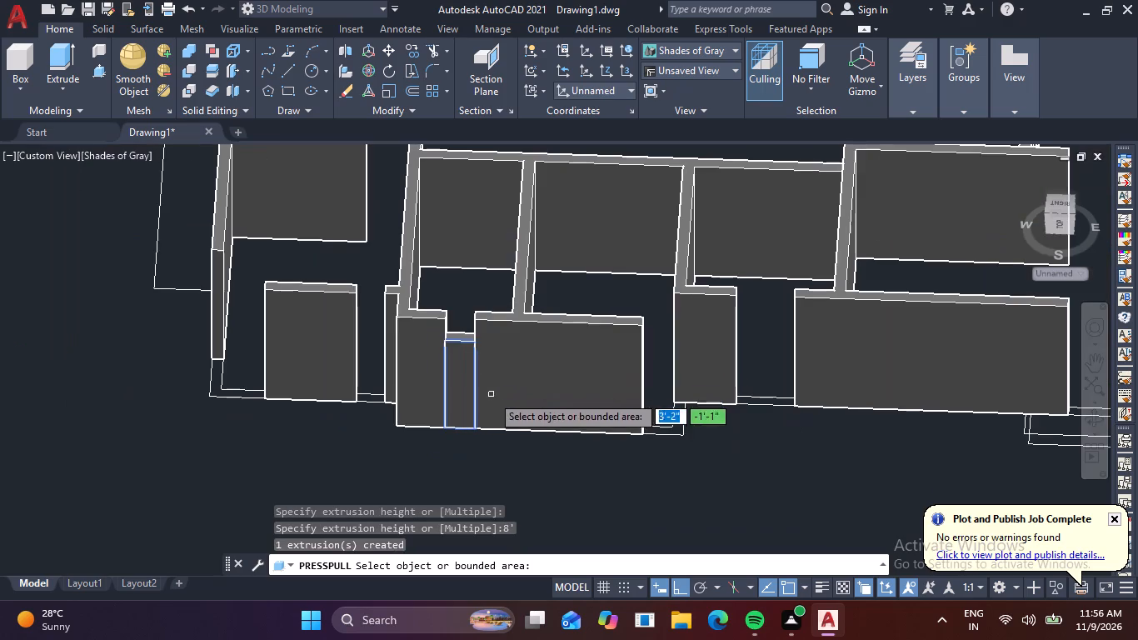
middle_drag(611, 418, 477, 418)
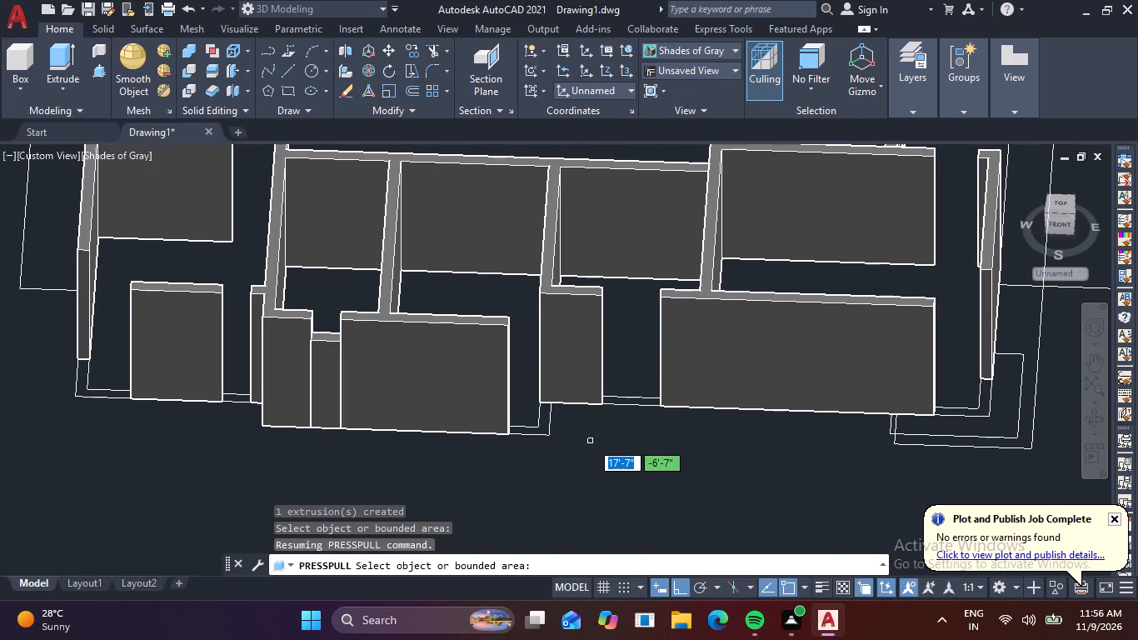
scroll(570, 422, up, 1)
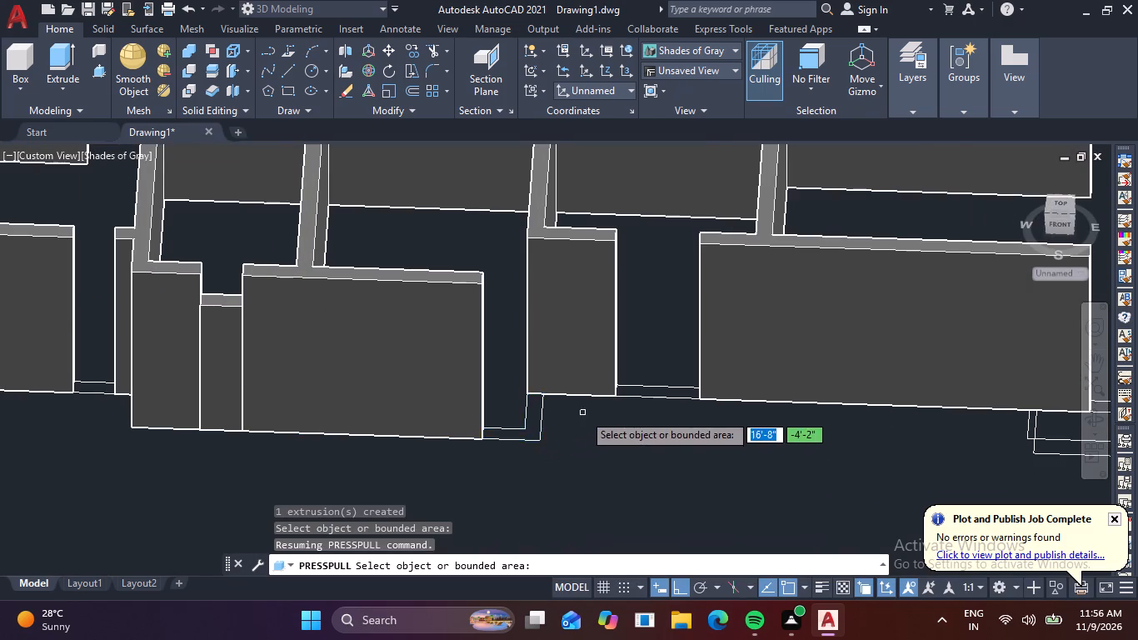
scroll(585, 417, down, 1)
scroll(691, 424, down, 1)
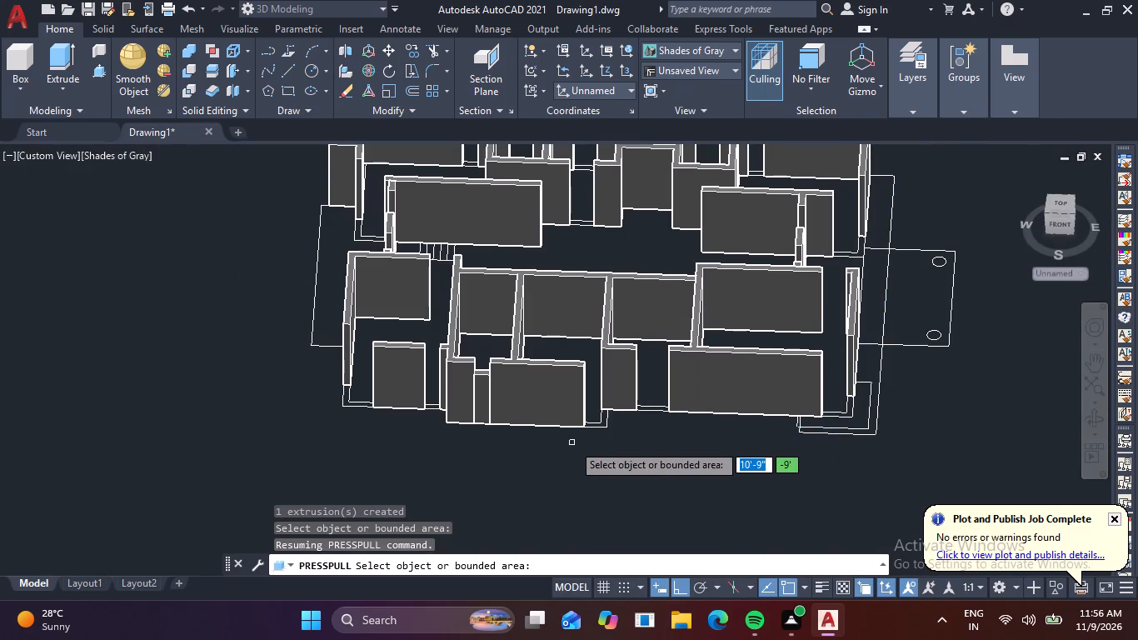
middle_drag(622, 445, 549, 588)
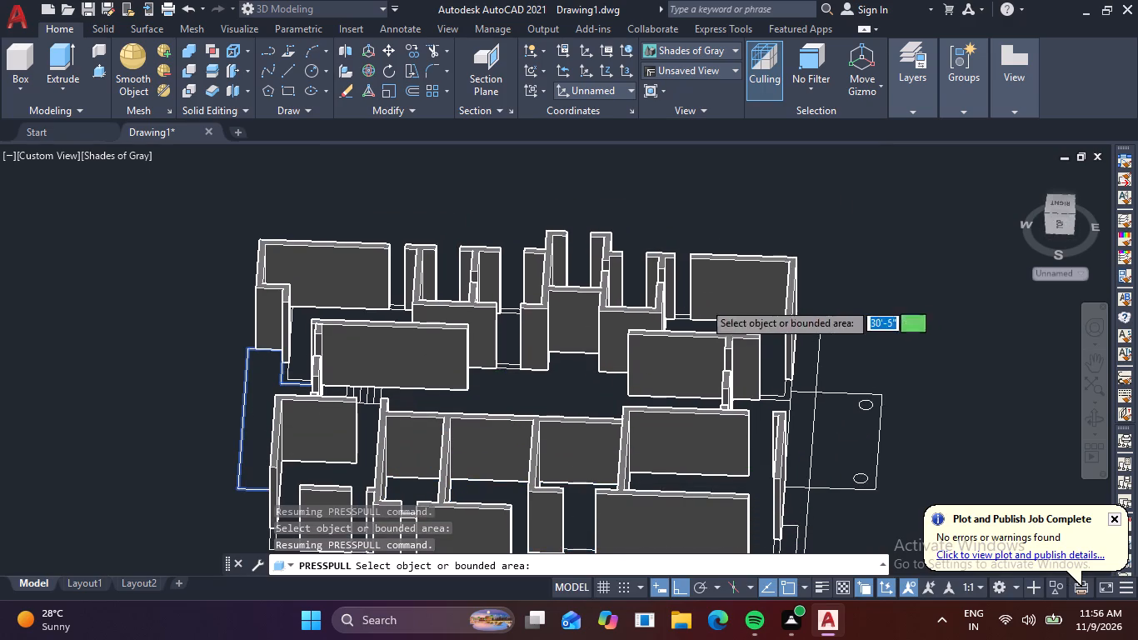
middle_drag(836, 405, 830, 317)
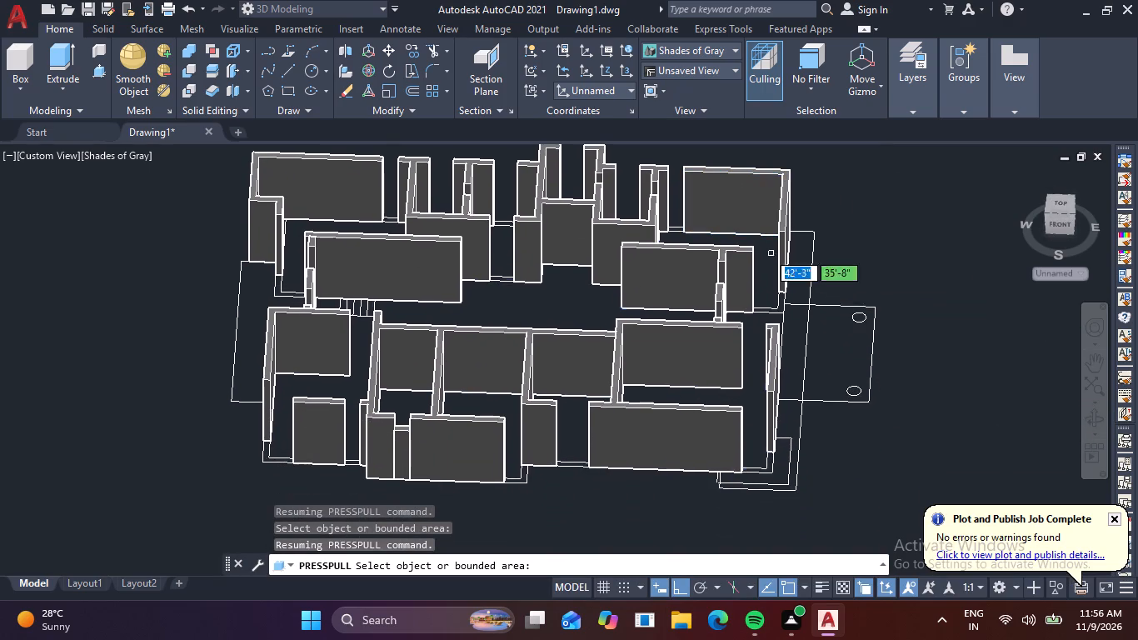
scroll(405, 499, up, 1)
scroll(595, 470, up, 2)
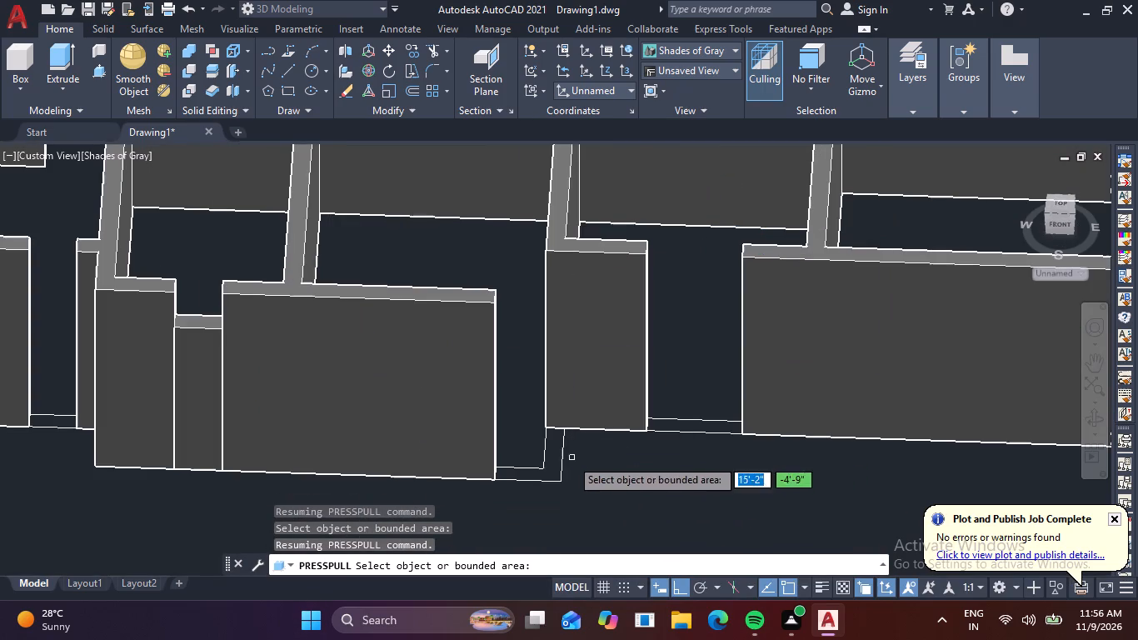
click(549, 474)
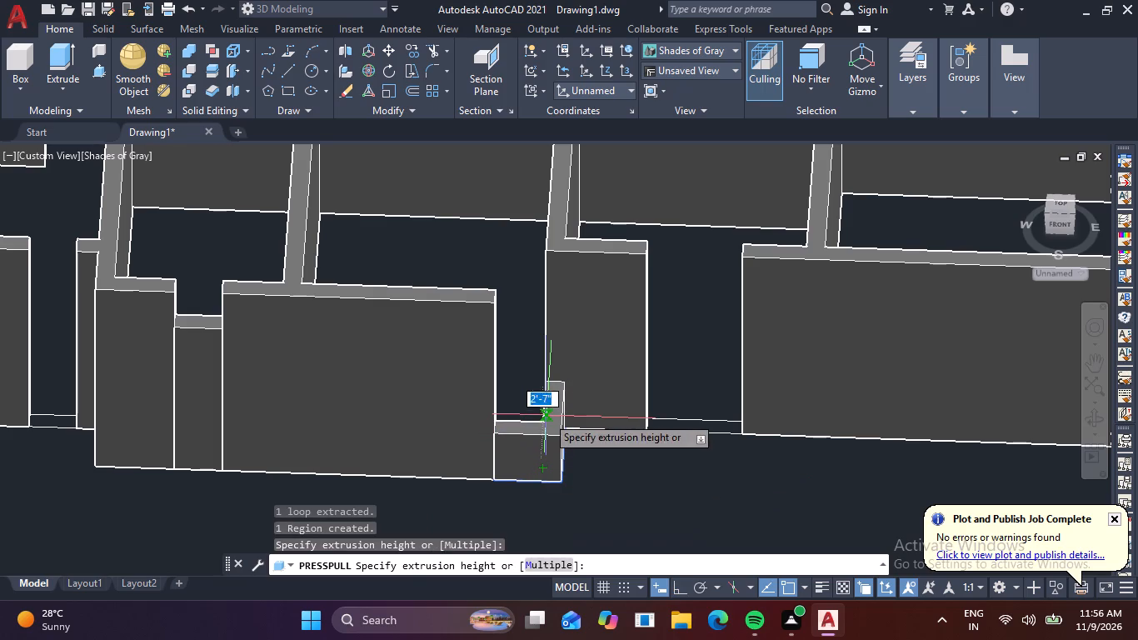
text(2')
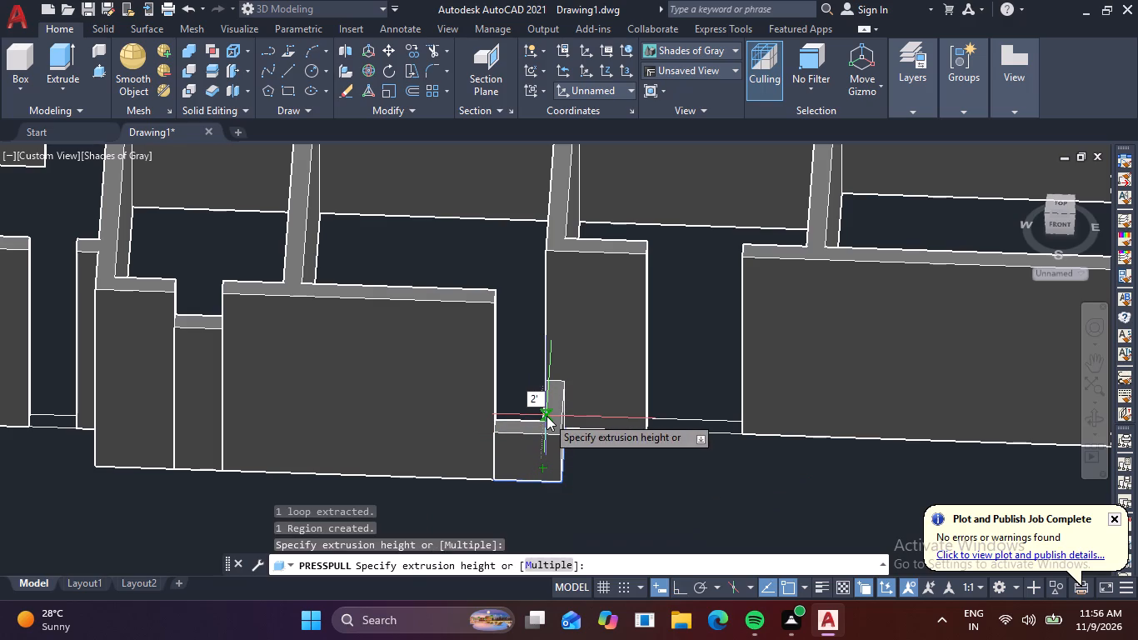
key(6)
key(Return)
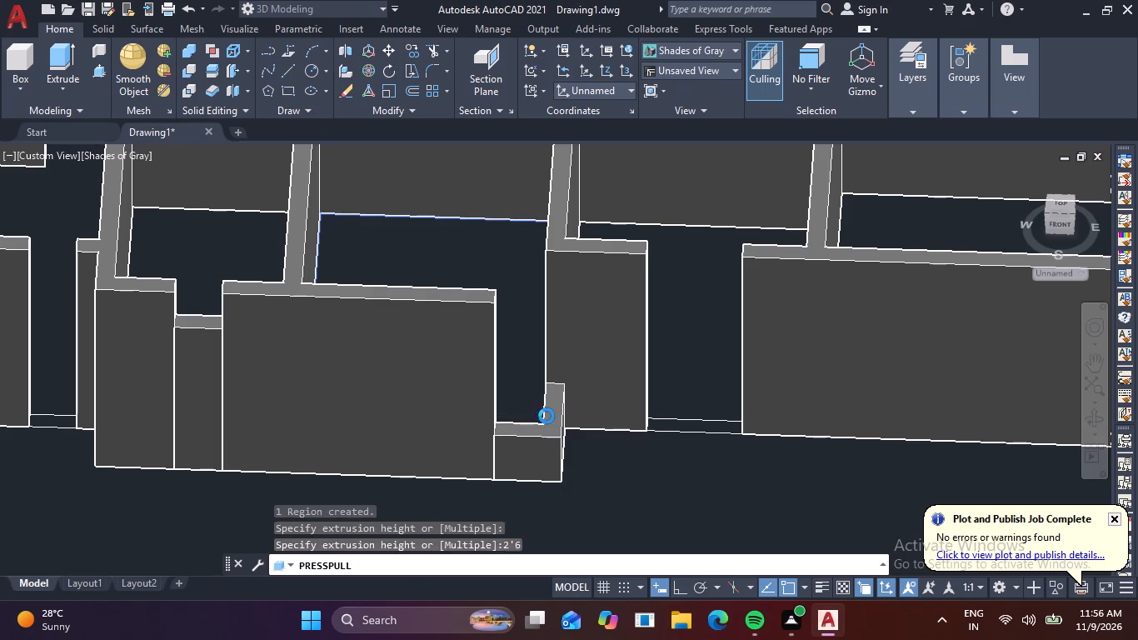
Presspull the remaining four south side opening strips, including the L-shaped southwest and southeast house corners, to the same 2'6" height.
click(688, 426)
key(space)
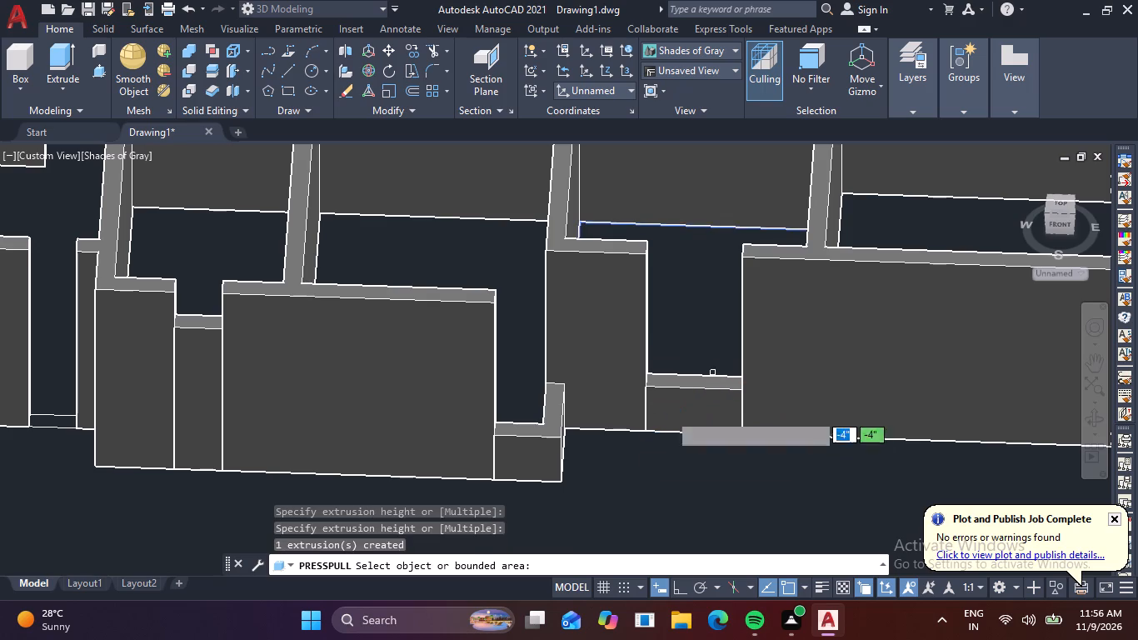
middle_drag(621, 472, 834, 438)
click(262, 387)
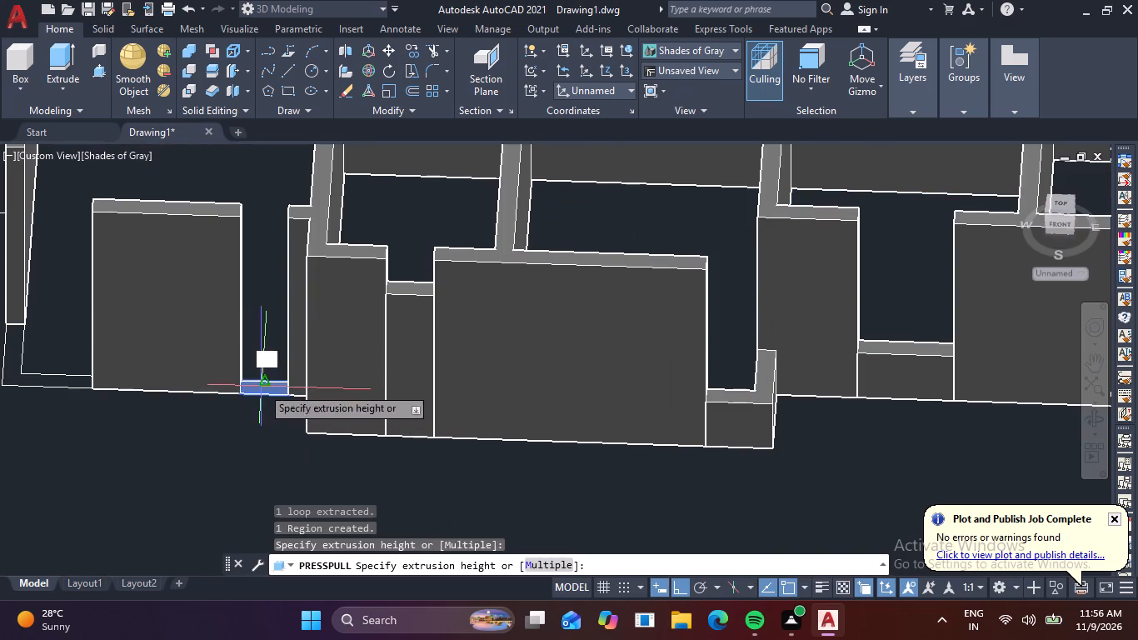
key(space)
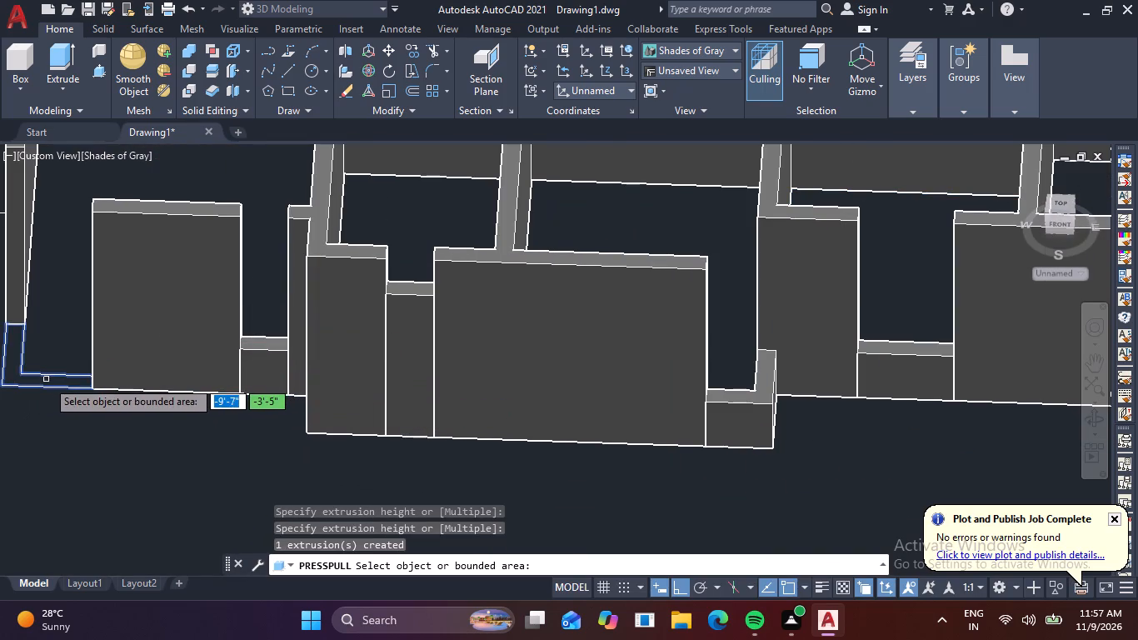
click(47, 380)
key(space)
scroll(175, 412, down, 2)
middle_drag(214, 443, 0, 445)
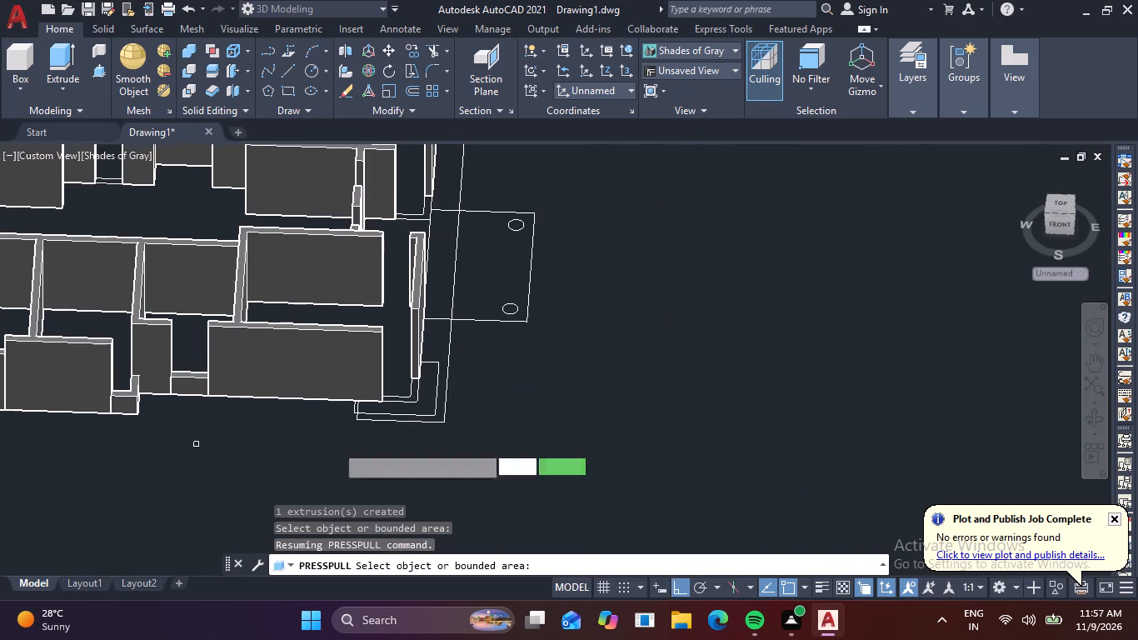
scroll(424, 397, up, 3)
click(393, 396)
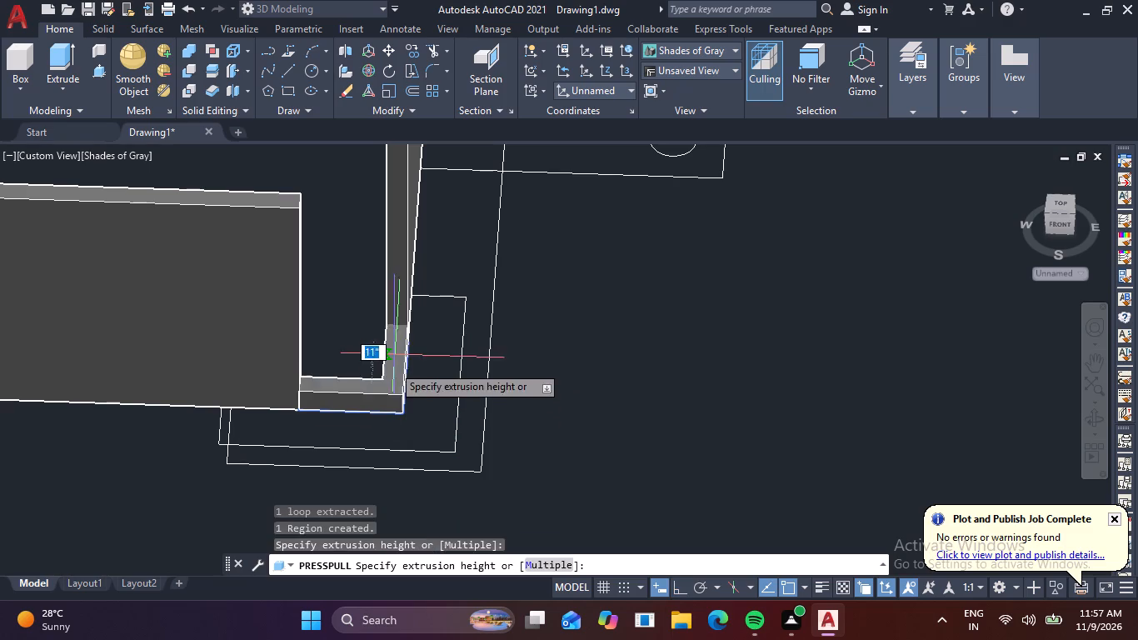
key(space)
Presspull the east side's recessed opening strip and the L-shaped corner strip beside the northeast room to the same 2'6" height.
scroll(432, 377, down, 1)
scroll(605, 347, down, 2)
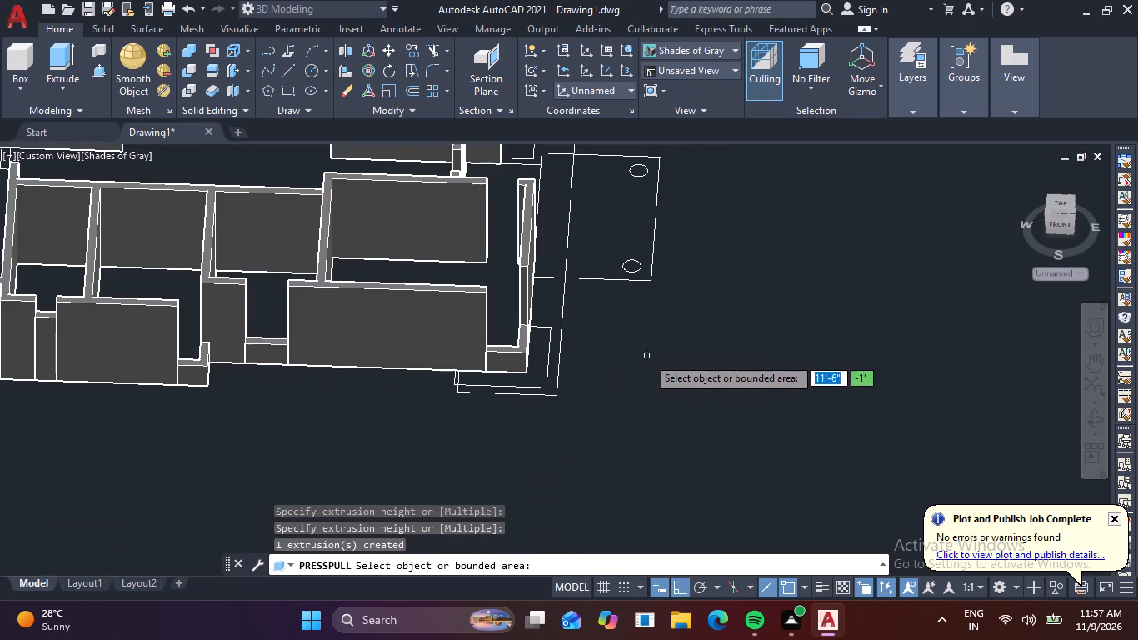
shift+middle_drag(647, 357, 458, 367)
scroll(485, 382, up, 3)
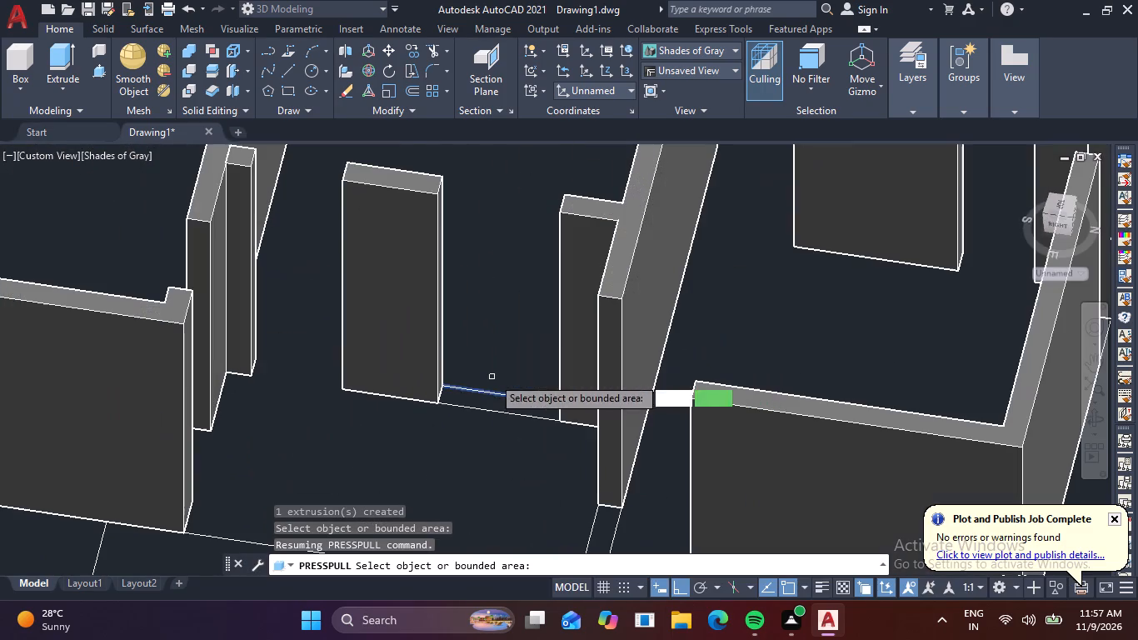
click(500, 404)
key(space)
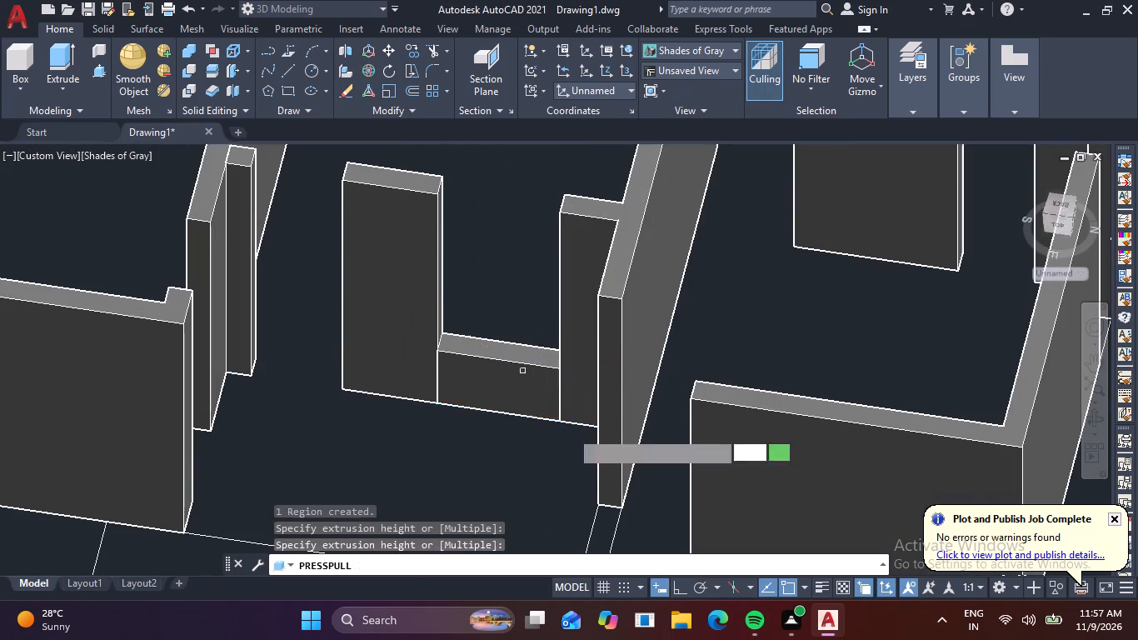
middle_drag(576, 437, 491, 274)
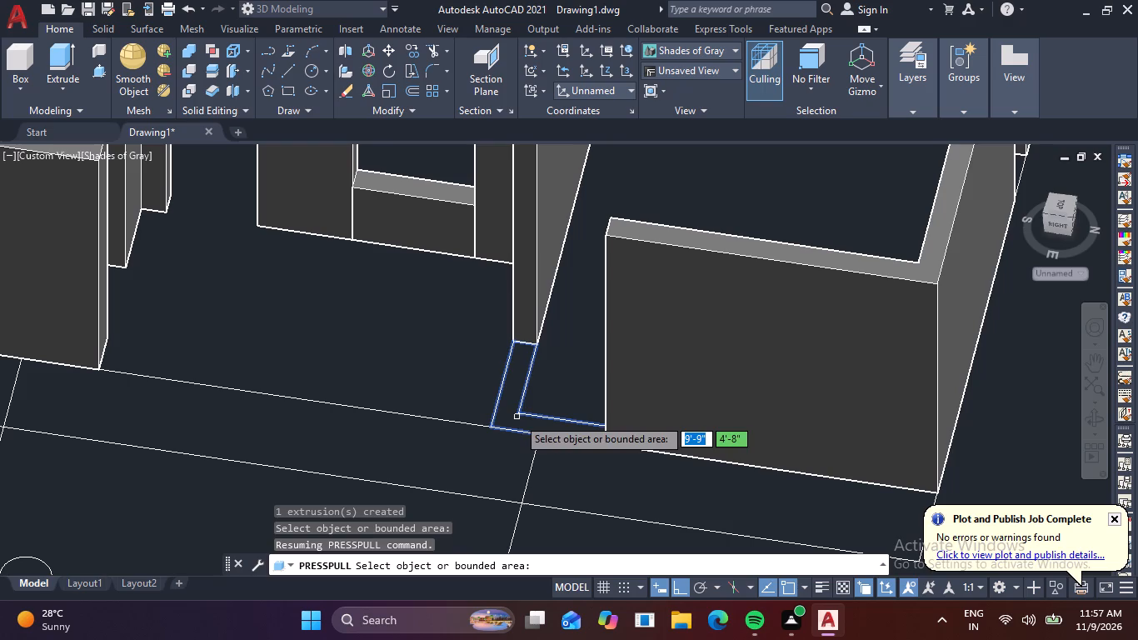
click(517, 417)
key(space)
Presspull the two north wall opening strips east of the projecting section and the one within it to the same 2'6" height.
scroll(604, 413, down, 2)
middle_drag(600, 453, 519, 457)
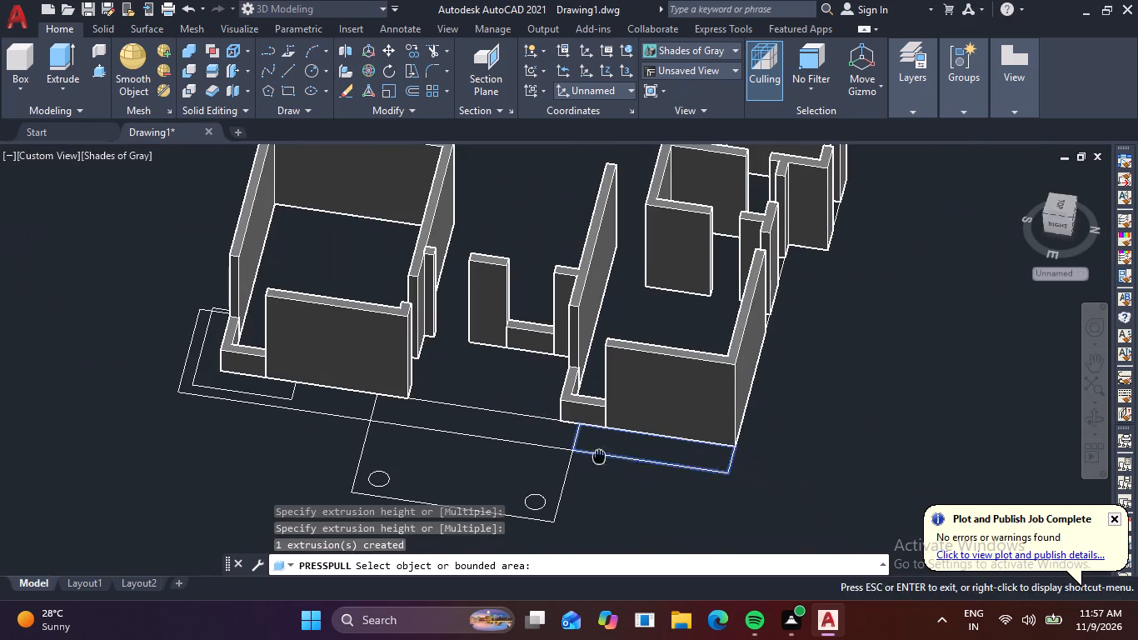
middle_drag(519, 457, 369, 426)
shift+middle_drag(652, 355, 488, 332)
scroll(402, 437, up, 4)
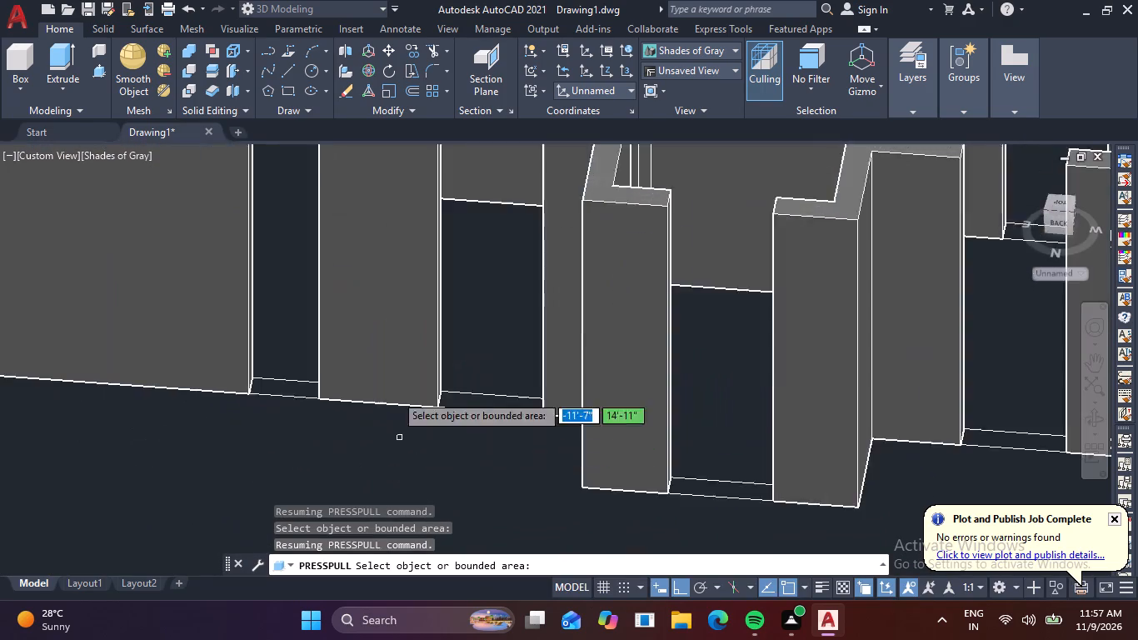
click(242, 370)
key(space)
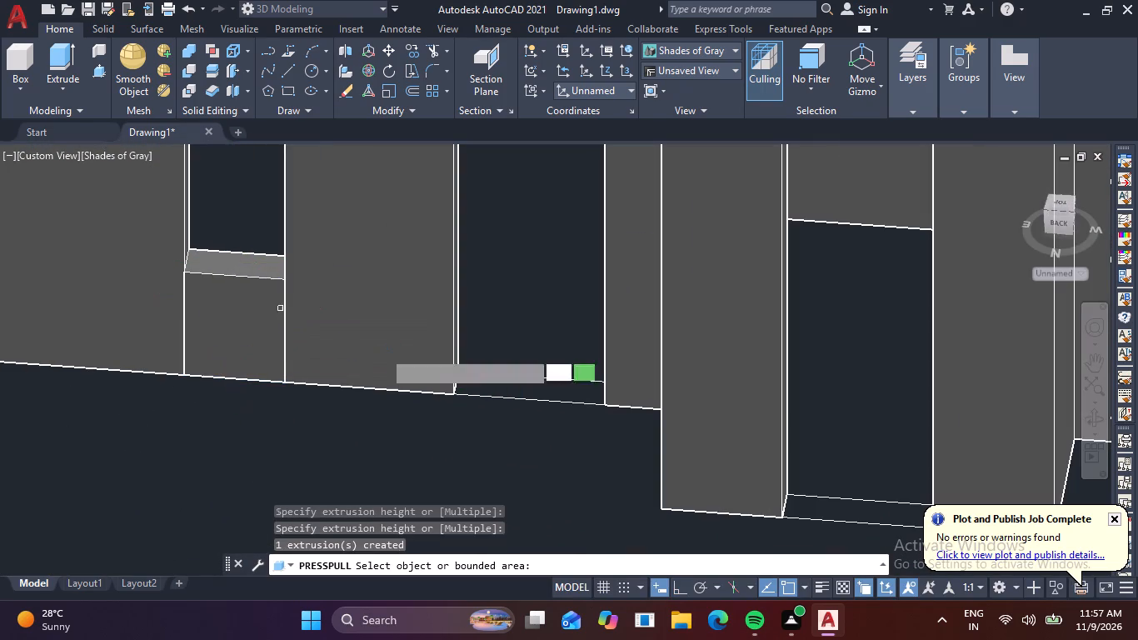
click(542, 391)
key(space)
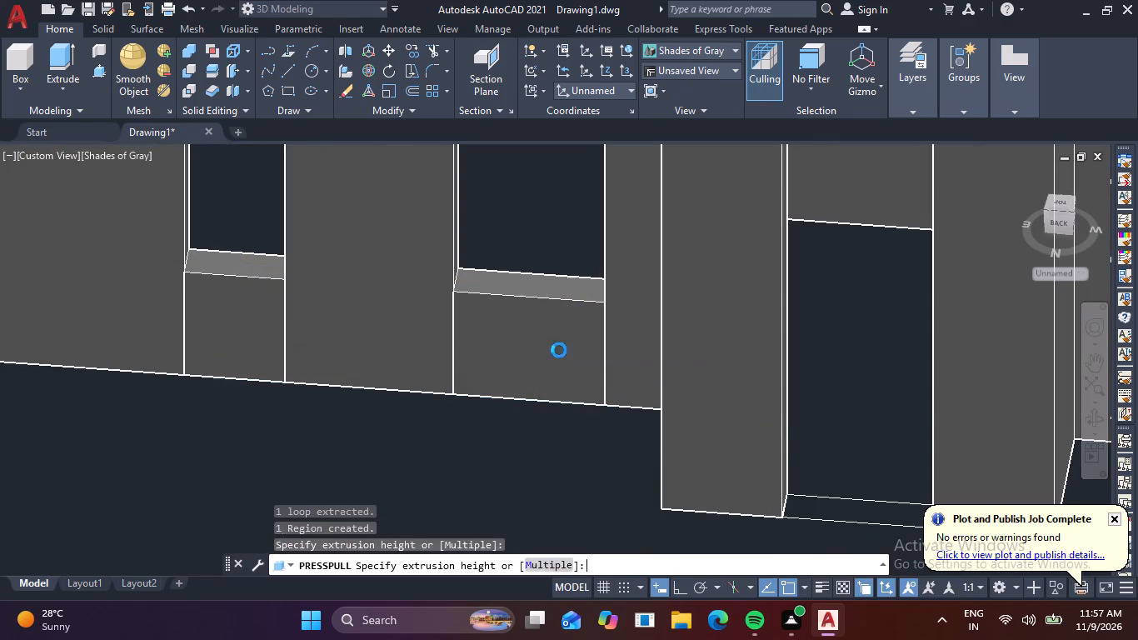
scroll(586, 422, down, 1)
middle_drag(491, 402, 356, 374)
scroll(634, 452, up, 2)
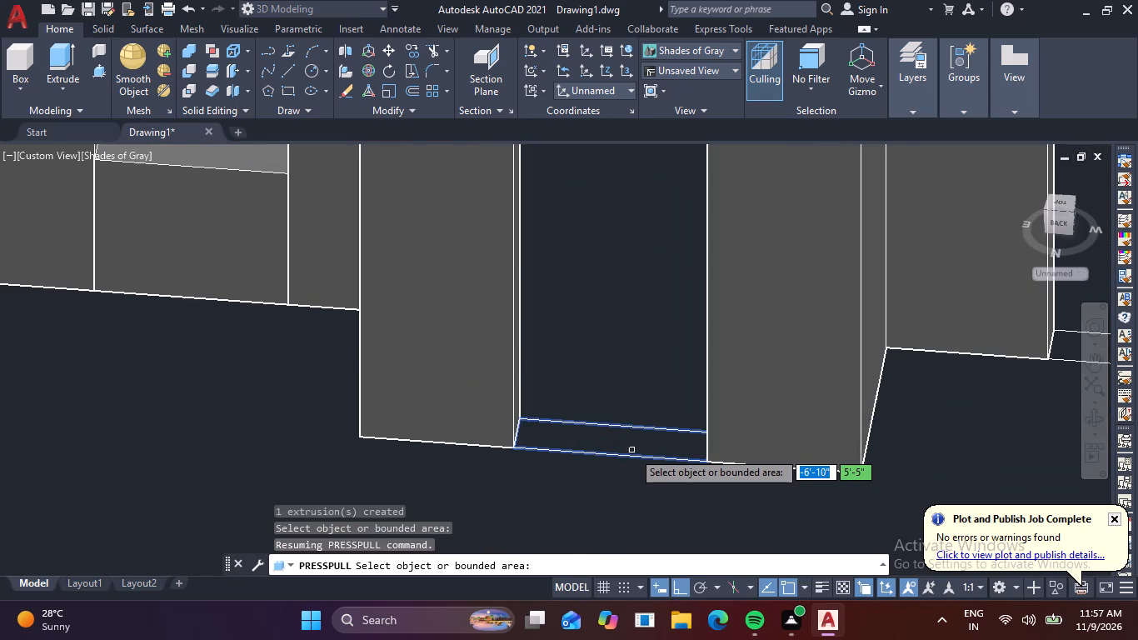
click(632, 451)
key(space)
Presspull the three north wall opening strips west of the projecting section to the same 2'6" height.
scroll(628, 419, down, 2)
middle_drag(631, 452, 379, 452)
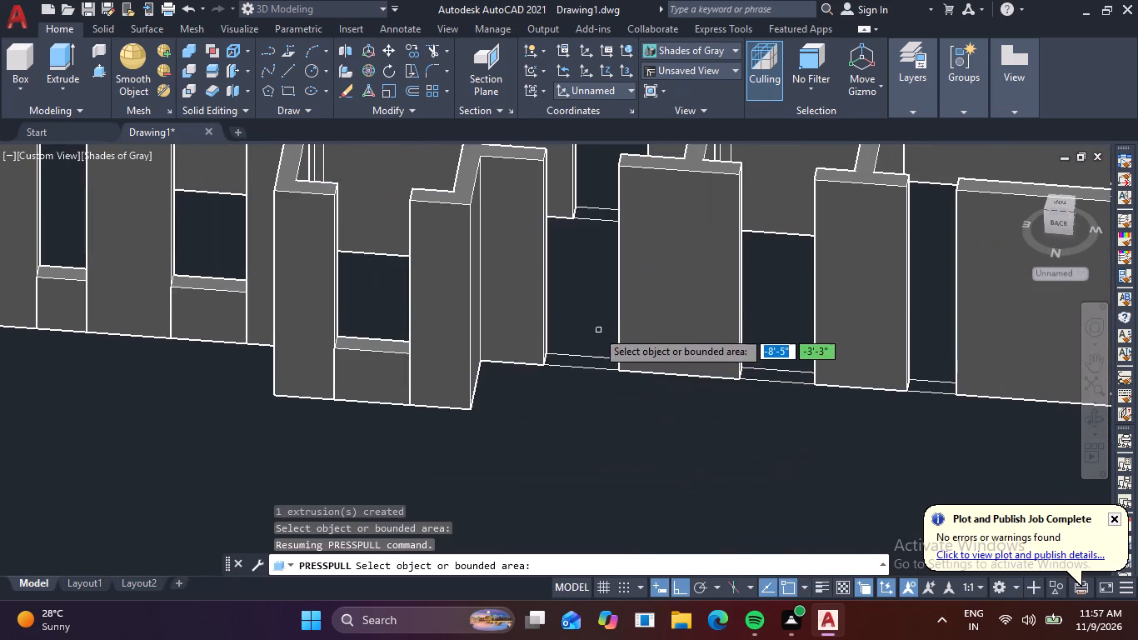
scroll(594, 329, up, 3)
click(571, 425)
key(space)
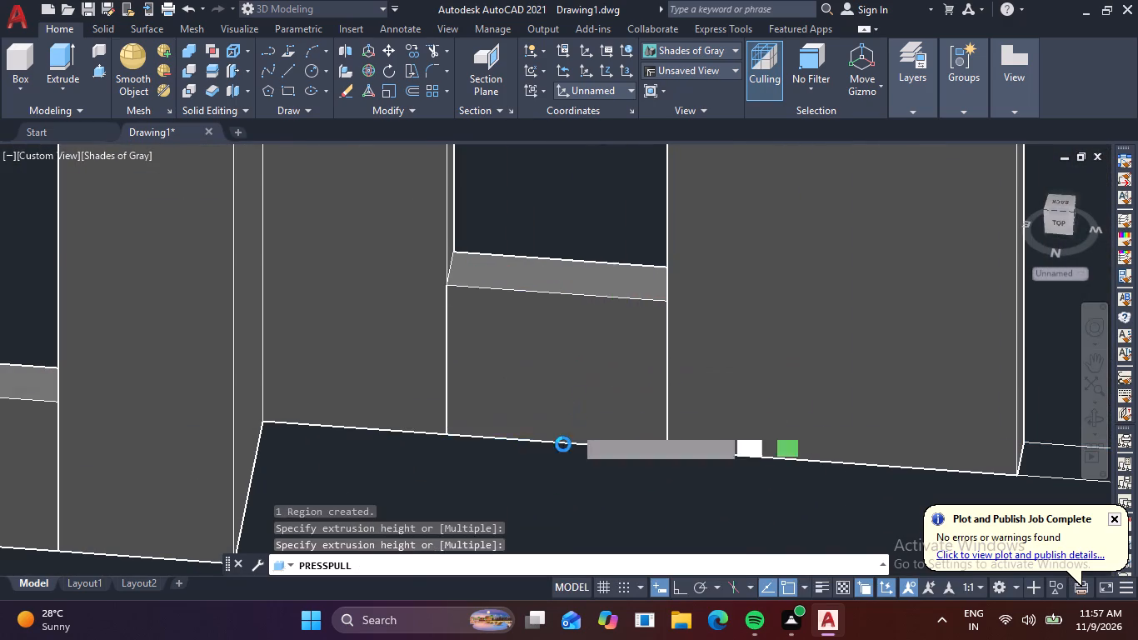
scroll(567, 438, down, 2)
middle_drag(552, 461, 312, 458)
scroll(586, 377, up, 2)
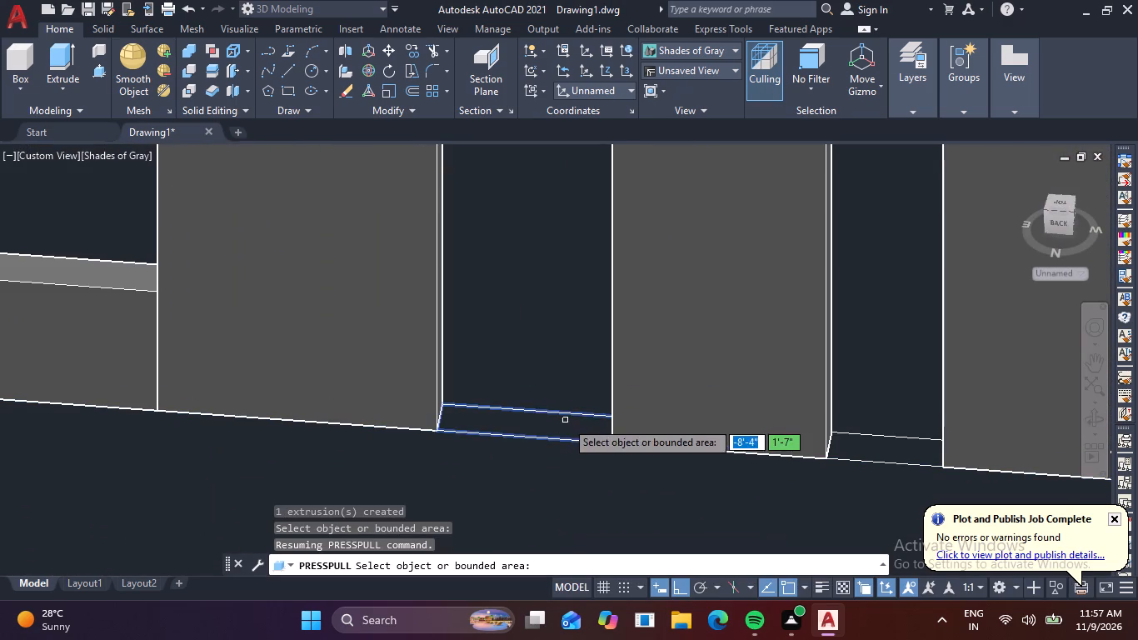
click(566, 421)
key(space)
scroll(577, 360, down, 2)
middle_drag(582, 397, 349, 452)
scroll(463, 409, up, 1)
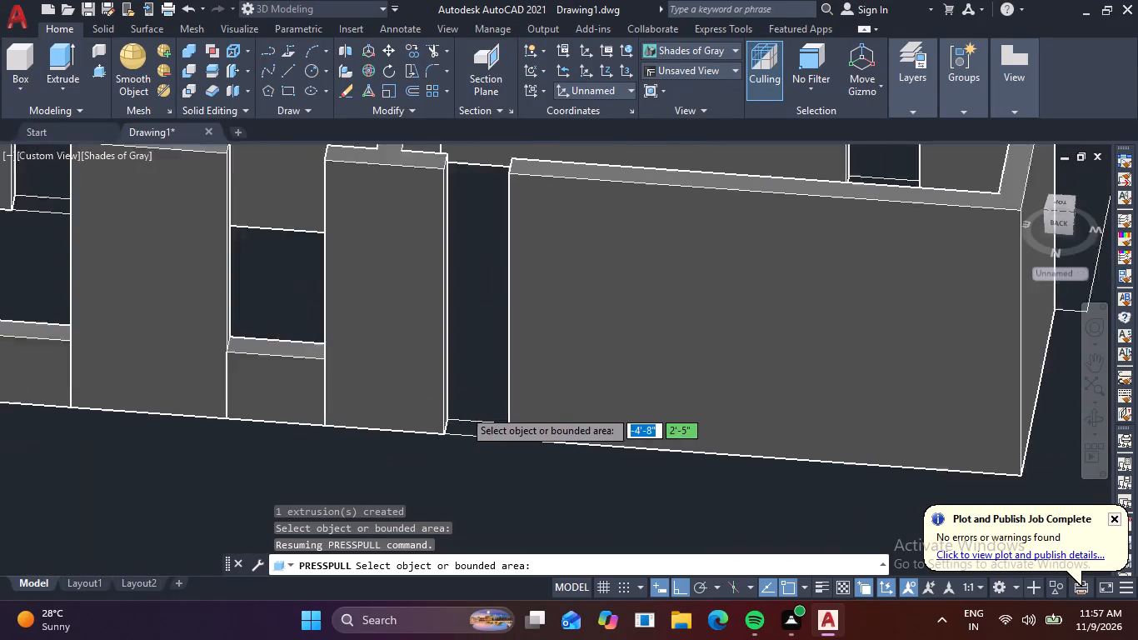
scroll(465, 408, up, 2)
click(491, 447)
key(space)
scroll(512, 413, down, 1)
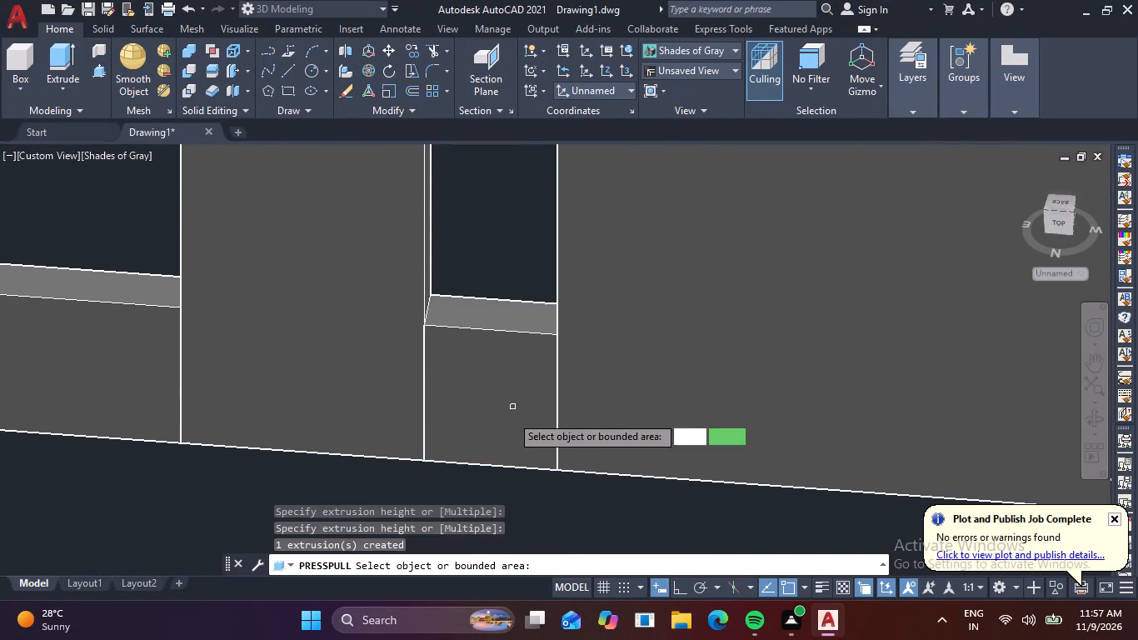
Presspull the west side's L-shaped opening strip between the northwest room and the stair hall to the same 2'6" height.
scroll(507, 424, down, 1)
shift+middle_drag(569, 442, 362, 450)
middle_drag(507, 487, 462, 331)
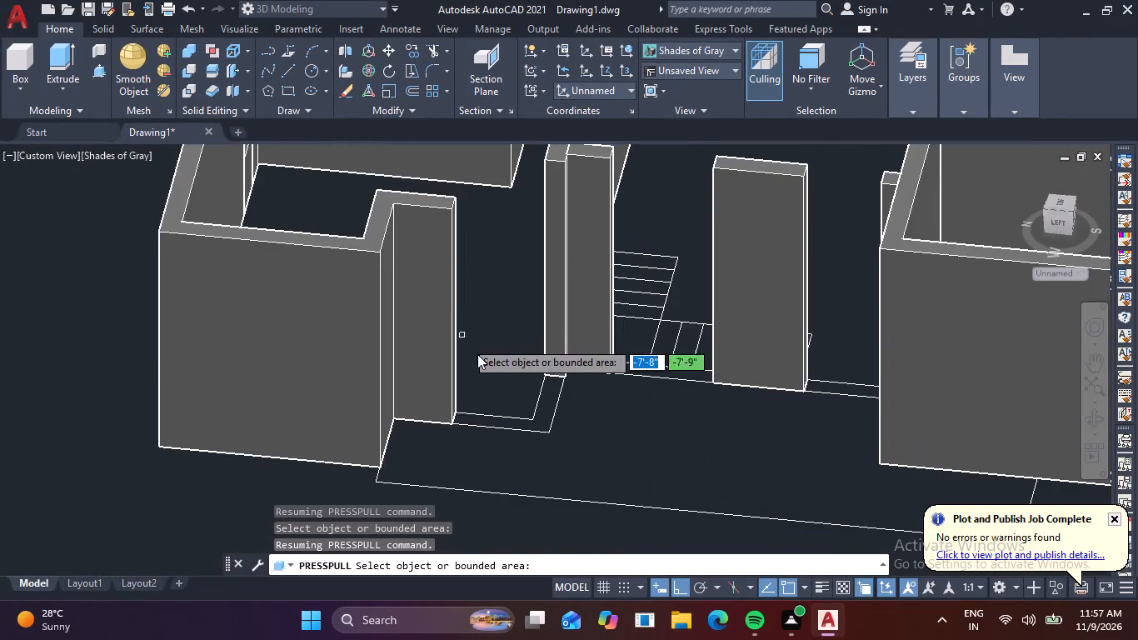
scroll(520, 432, up, 2)
click(561, 409)
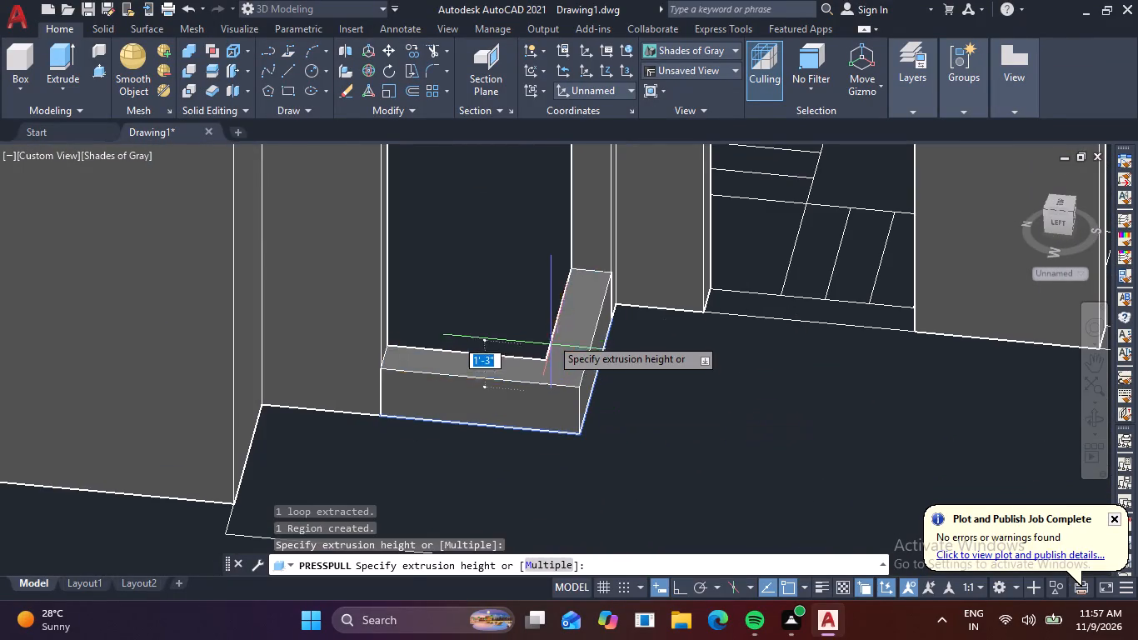
key(space)
Presspull the two west wall opening strips on either side of the freestanding wall piece by the stairs to the same 2'6" height.
scroll(552, 399, down, 2)
middle_drag(641, 417, 348, 417)
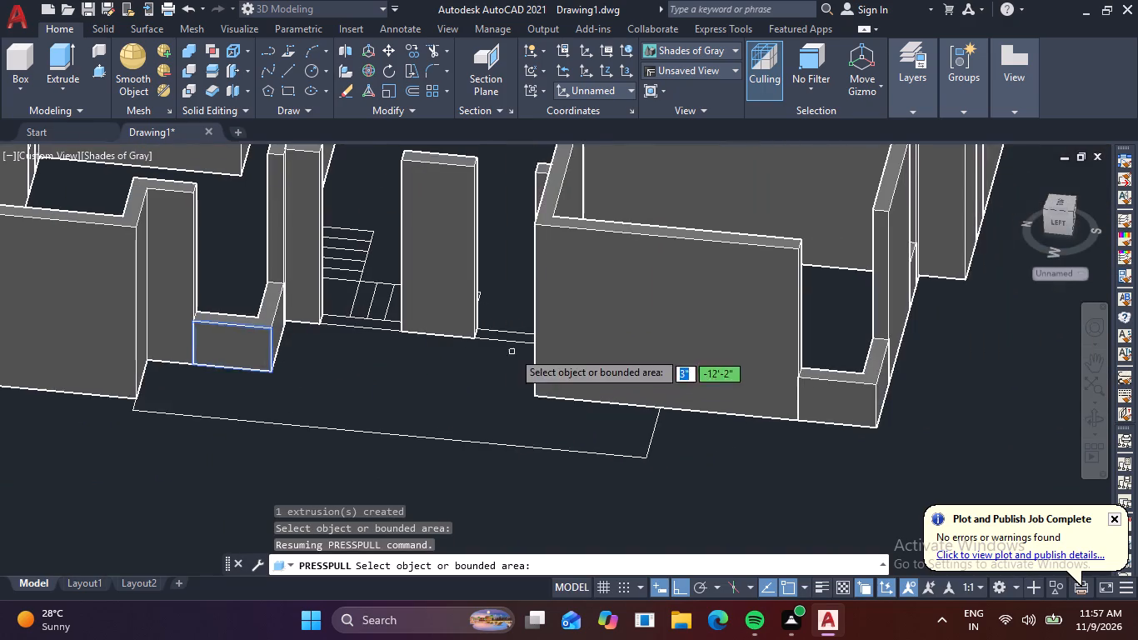
scroll(502, 342, up, 3)
click(507, 322)
key(space)
scroll(458, 358, down, 3)
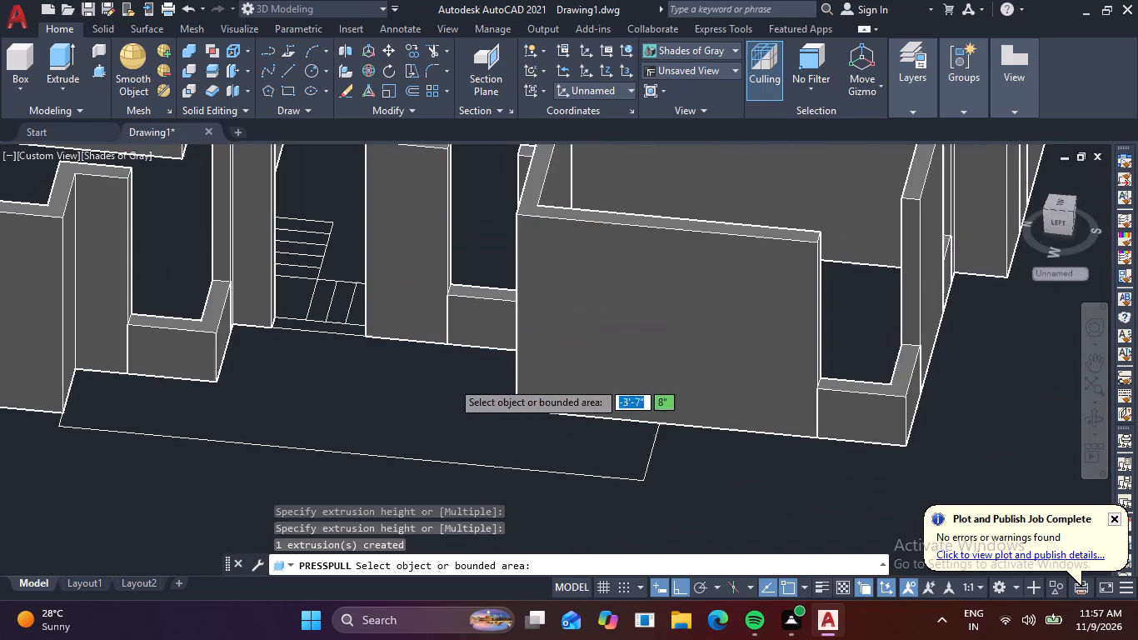
middle_drag(474, 401, 309, 442)
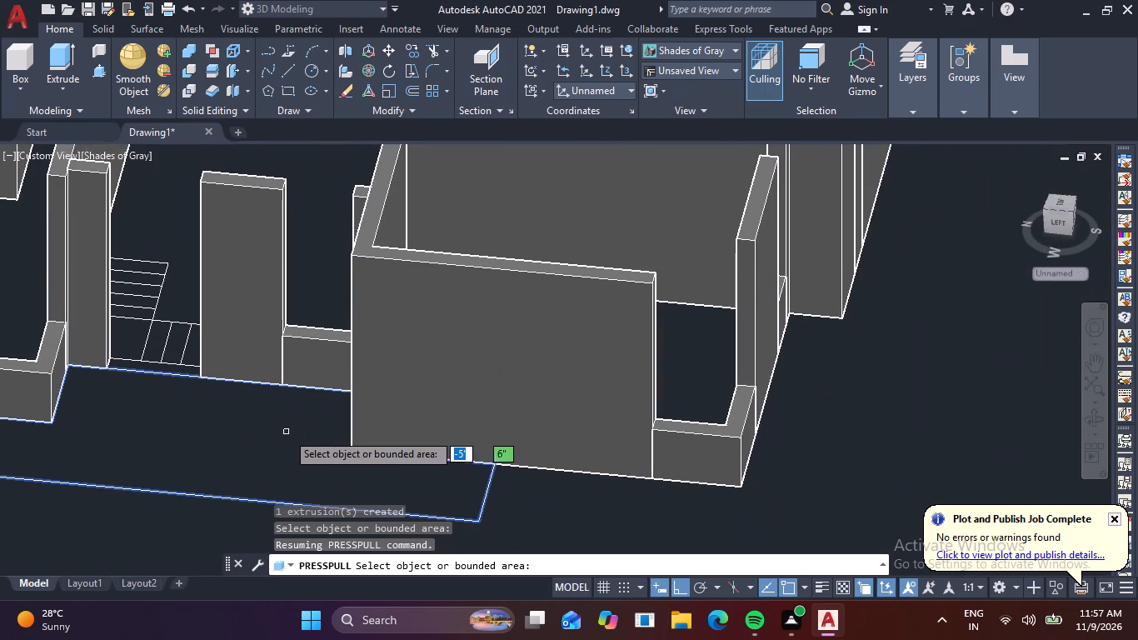
scroll(167, 363, up, 3)
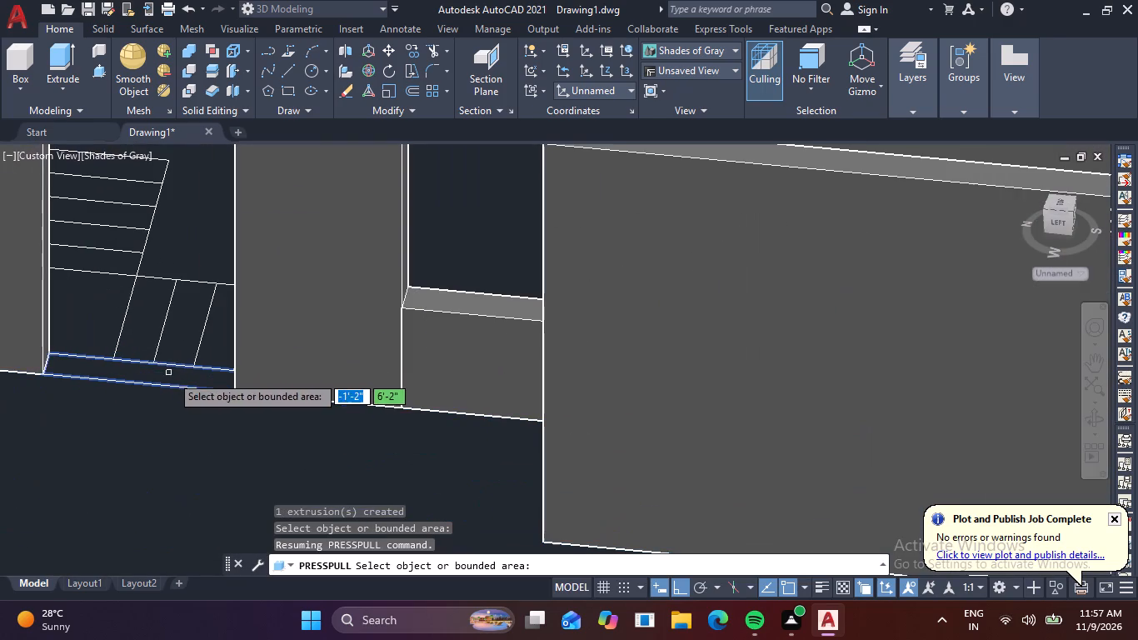
click(171, 375)
key(space)
Presspull the interior opening strip between the wall ends on the north side of the central hall to the same 2'6" height.
scroll(213, 345, down, 2)
middle_drag(304, 398, 162, 421)
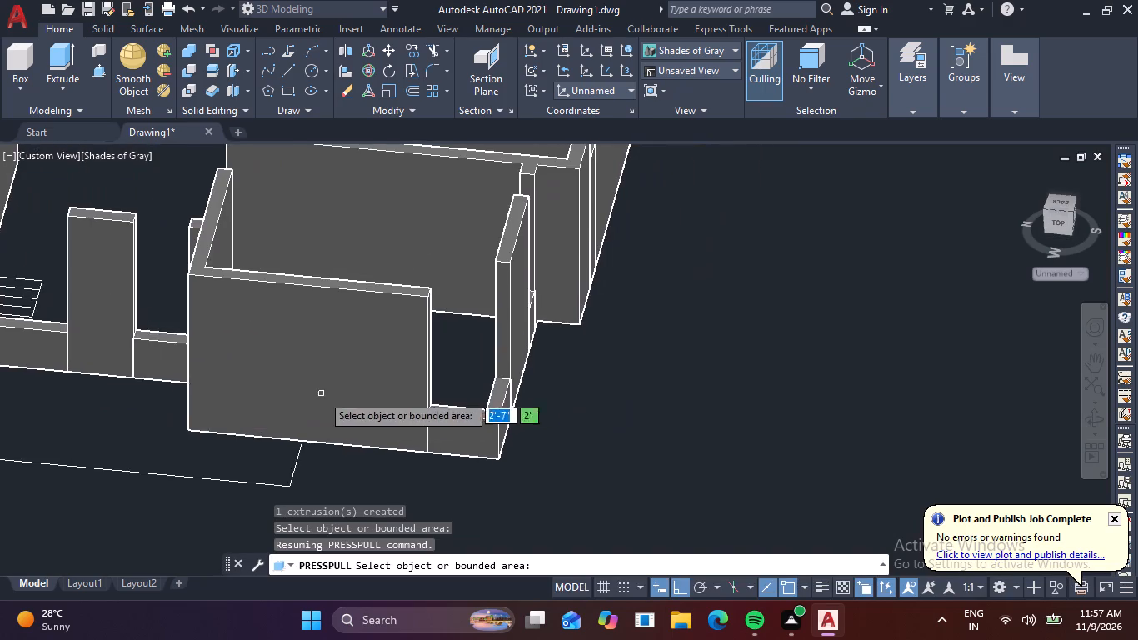
scroll(332, 392, down, 2)
shift+middle_drag(515, 383, 377, 398)
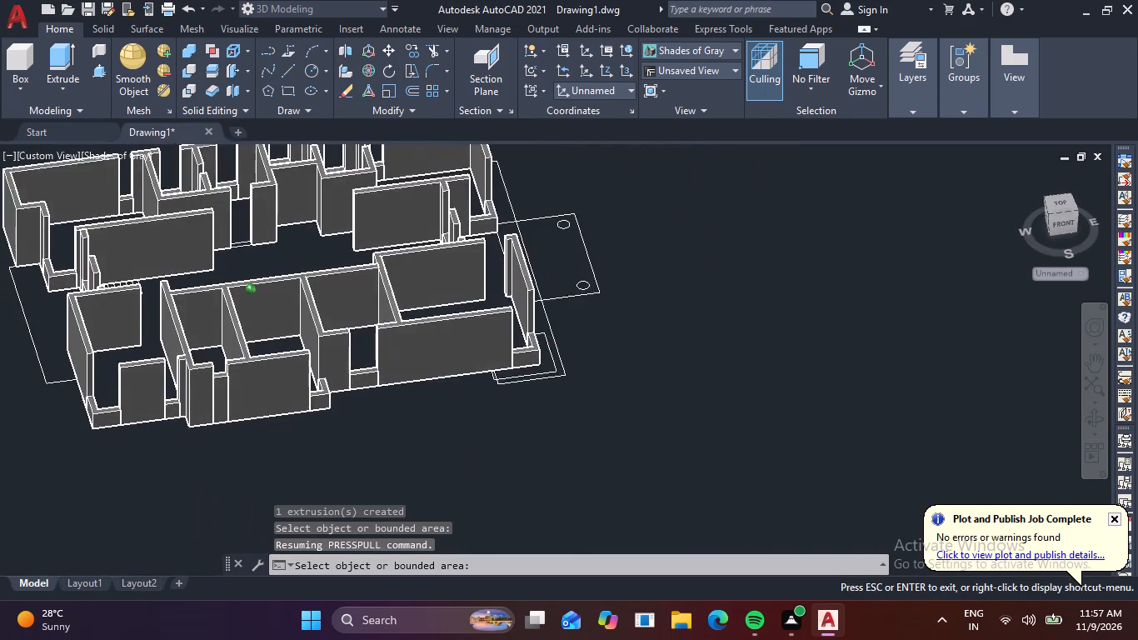
shift+middle_drag(377, 398, 198, 437)
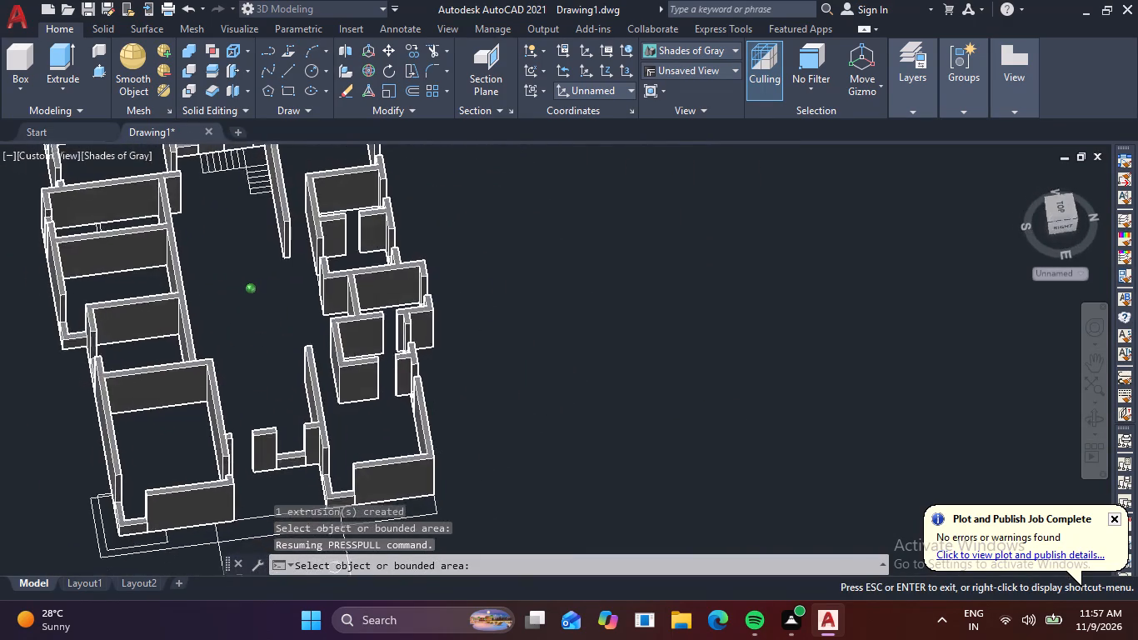
shift+middle_drag(198, 437, 304, 446)
scroll(277, 226, up, 3)
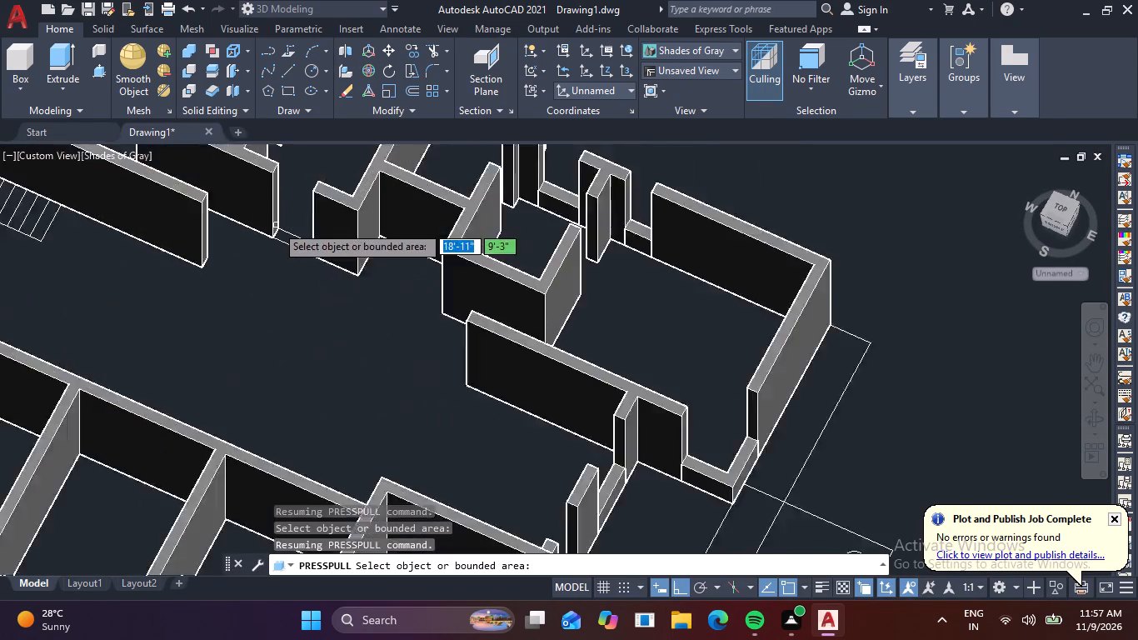
scroll(276, 225, up, 1)
middle_drag(274, 322, 329, 471)
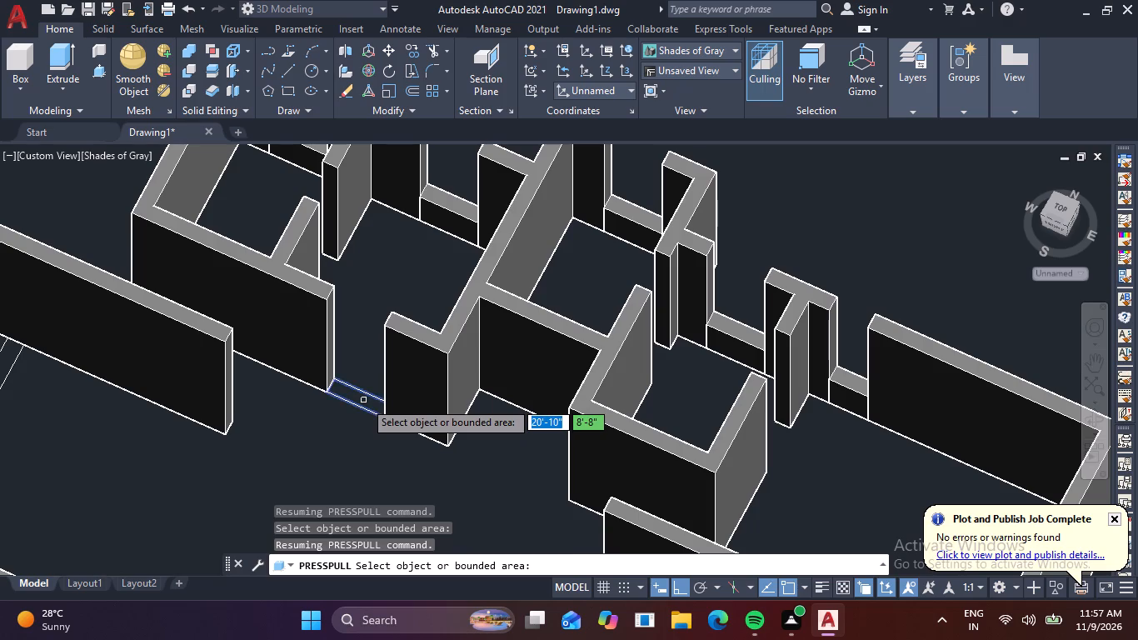
click(364, 401)
key(space)
scroll(327, 376, down, 2)
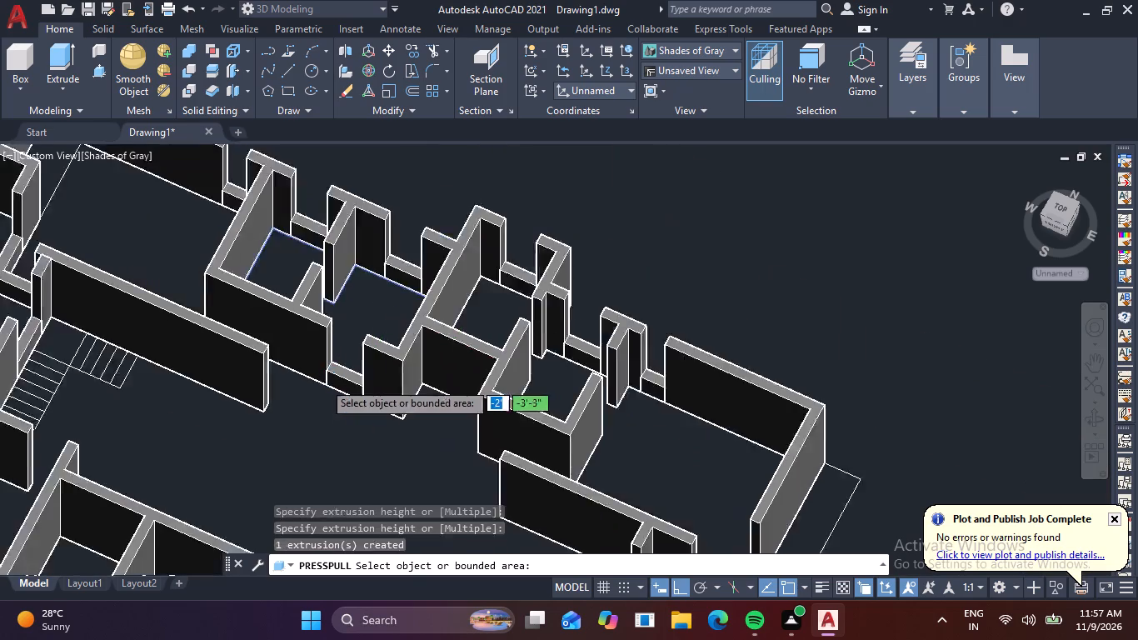
scroll(537, 428, down, 1)
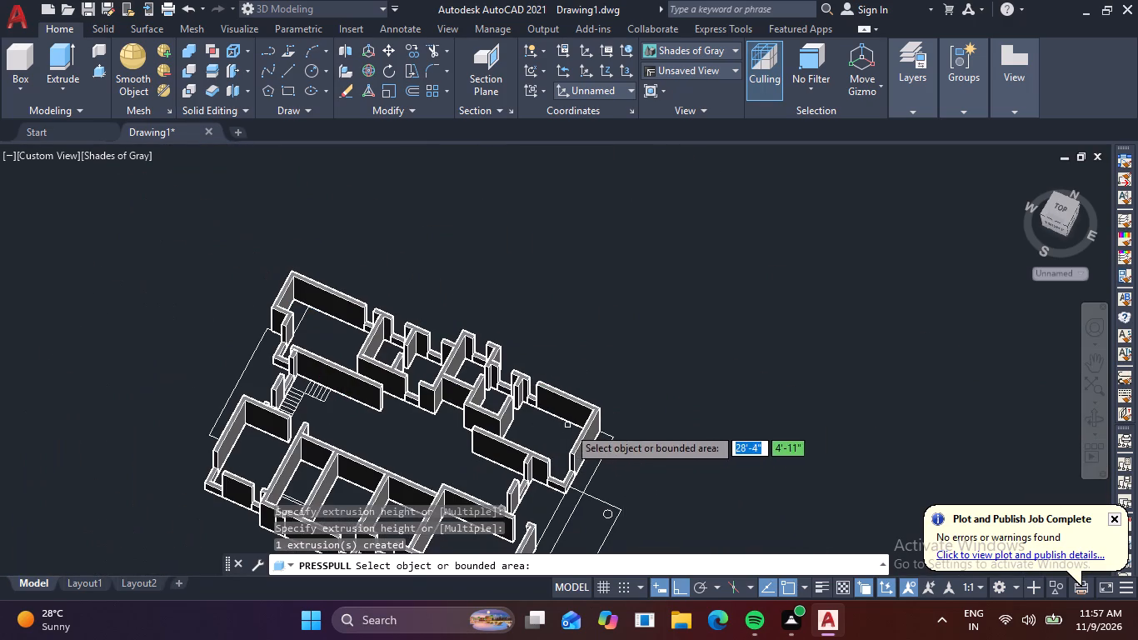
shift+middle_drag(557, 427, 456, 429)
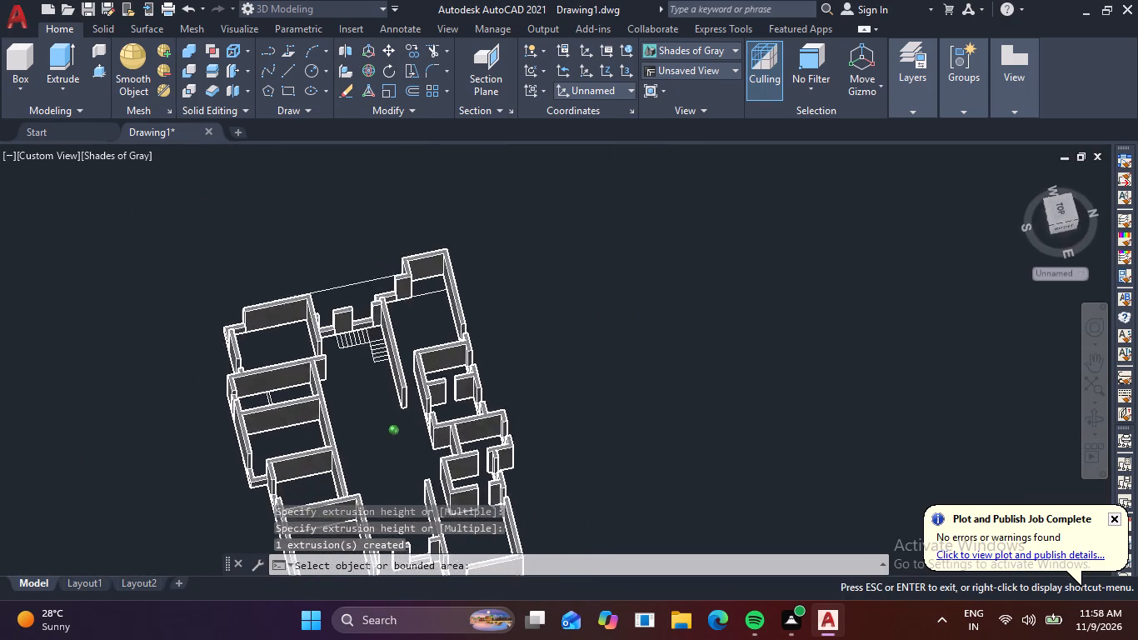
shift+middle_drag(456, 429, 447, 388)
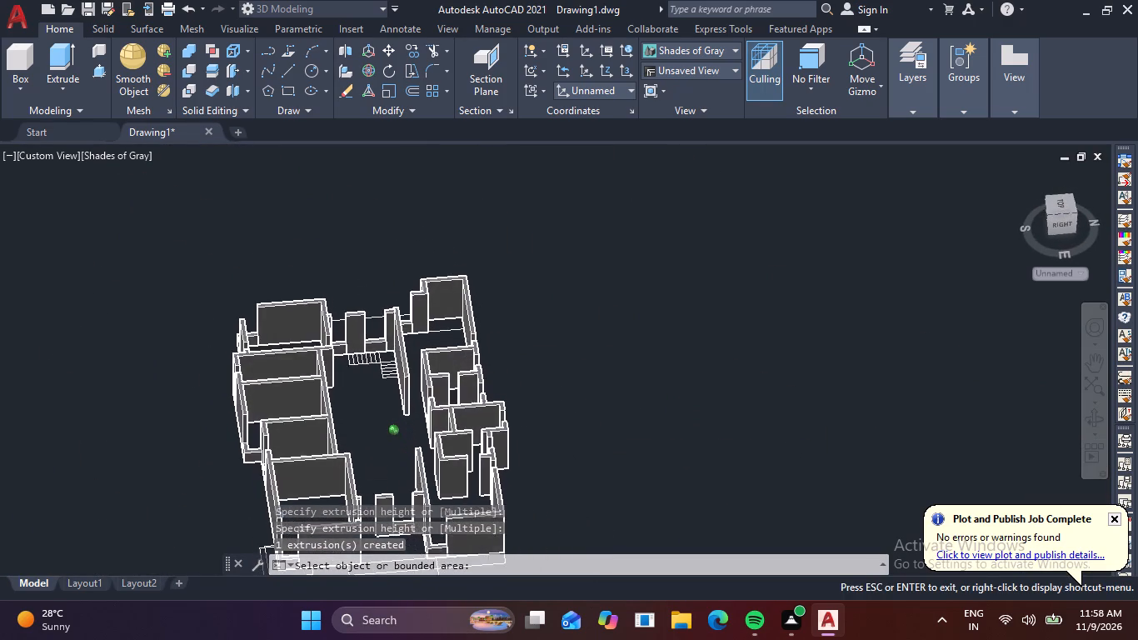
shift+middle_drag(447, 388, 420, 387)
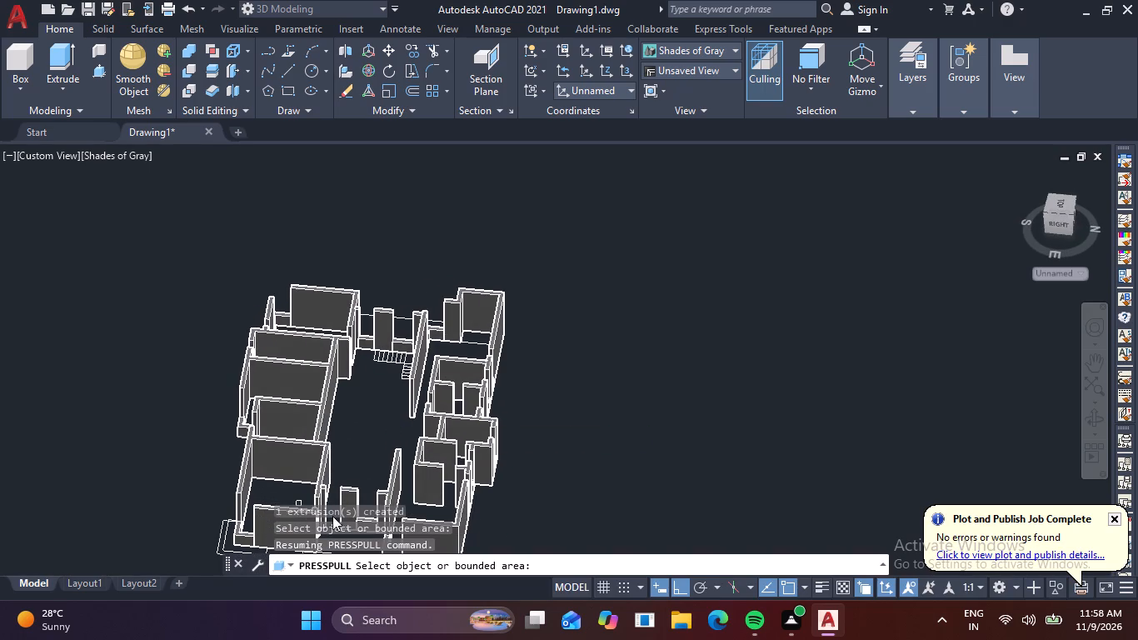
key(Escape)
Draw two parallel lines about 3' long across the remaining gap in the recessed east wall, joining the facing wall ends at floor level.
scroll(348, 512, up, 4)
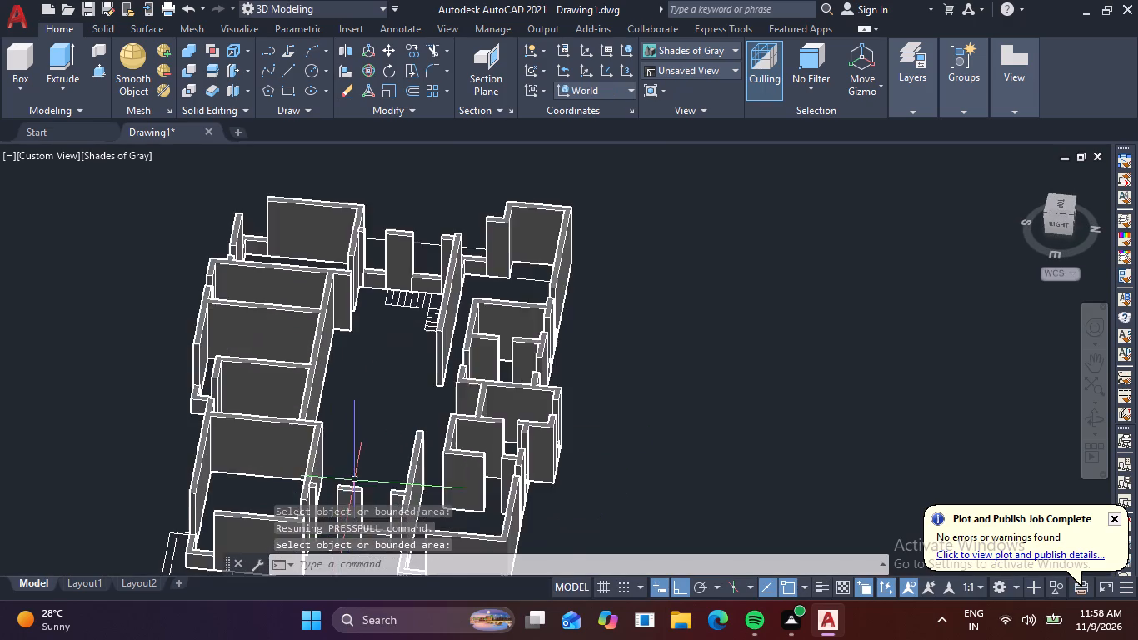
middle_drag(351, 521, 433, 319)
scroll(351, 521, up, 1)
scroll(395, 372, up, 3)
key(Escape)
middle_drag(387, 337, 382, 508)
scroll(382, 508, up, 1)
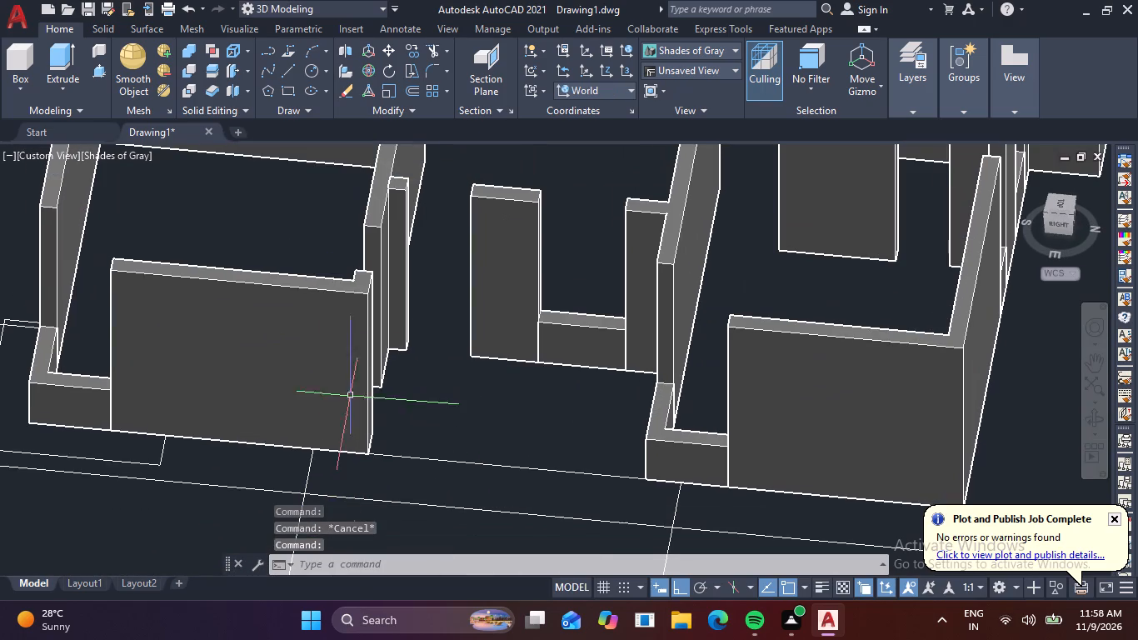
click(291, 71)
scroll(417, 328, up, 4)
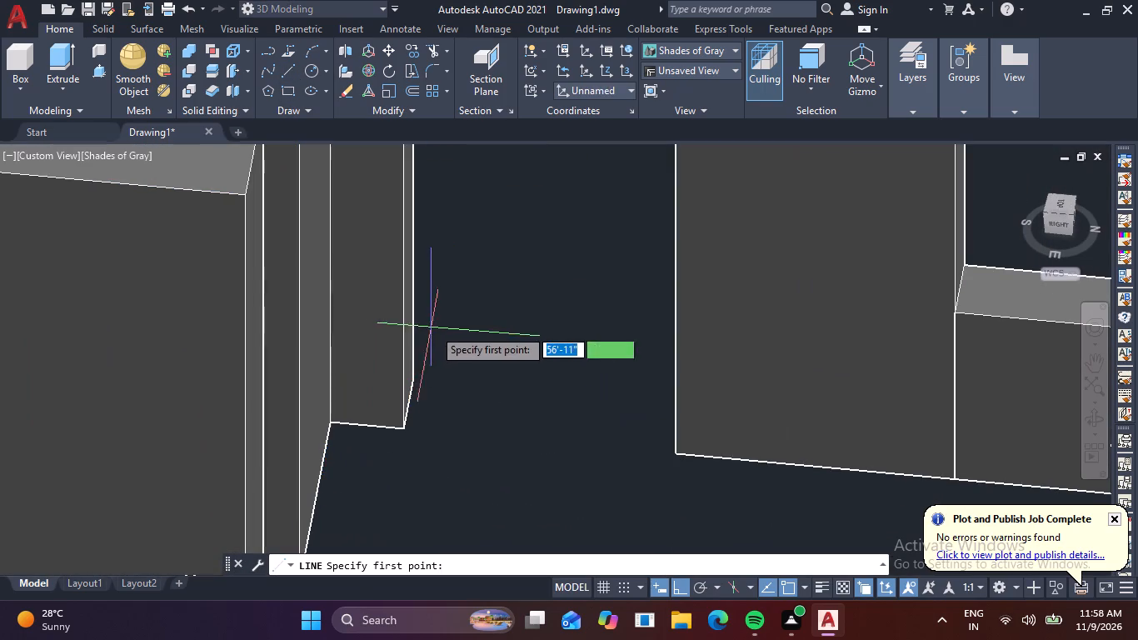
click(410, 379)
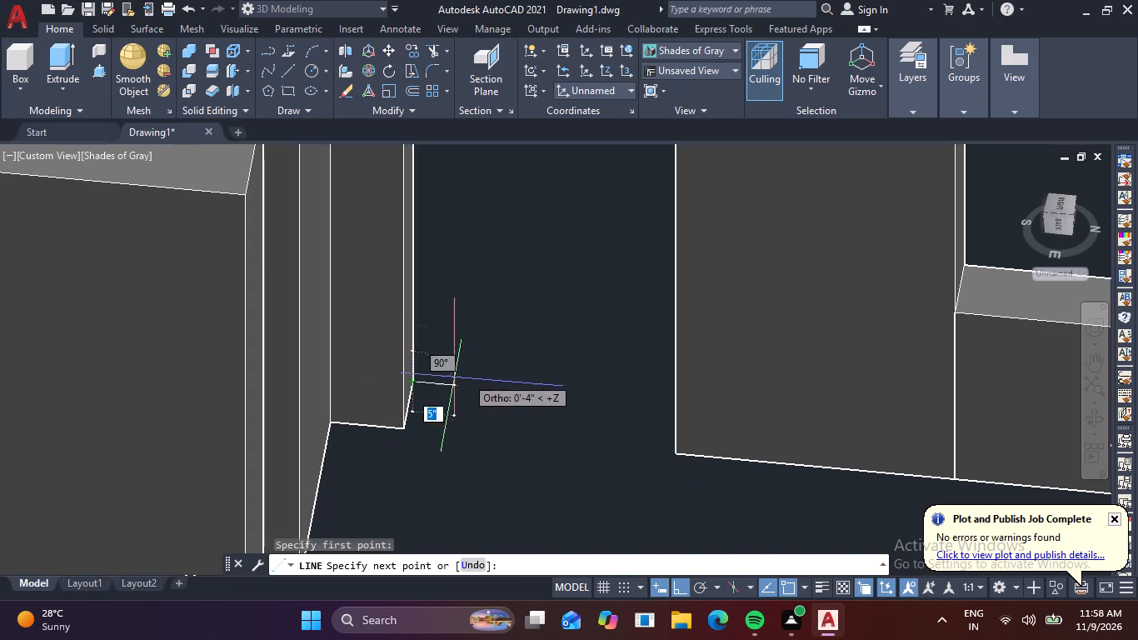
shift+middle_drag(538, 384, 589, 382)
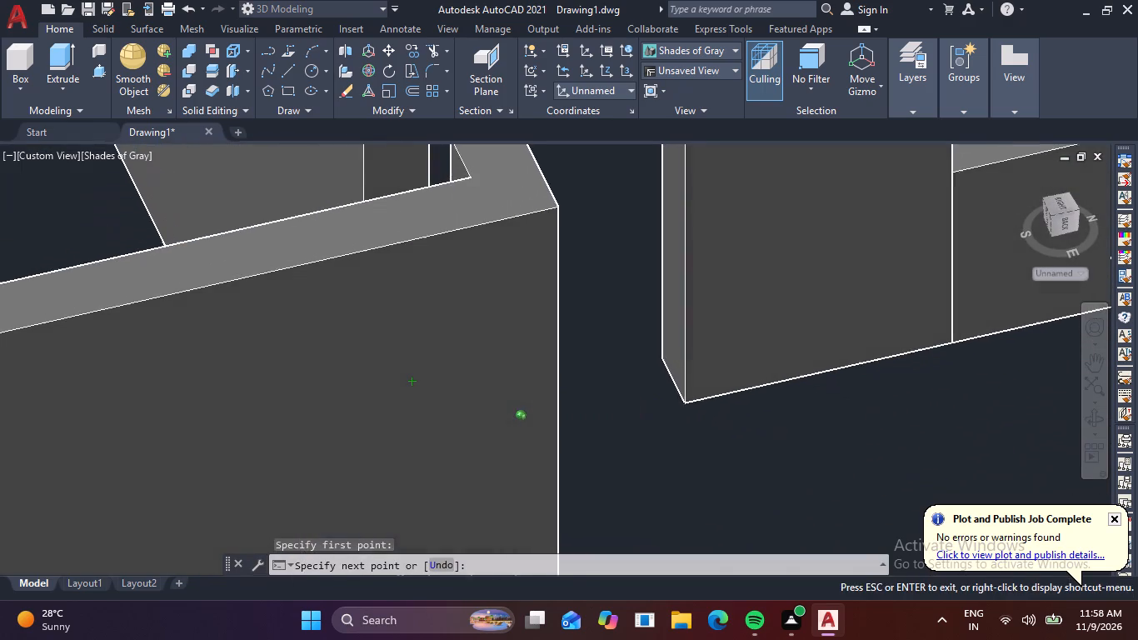
shift+middle_drag(589, 382, 589, 381)
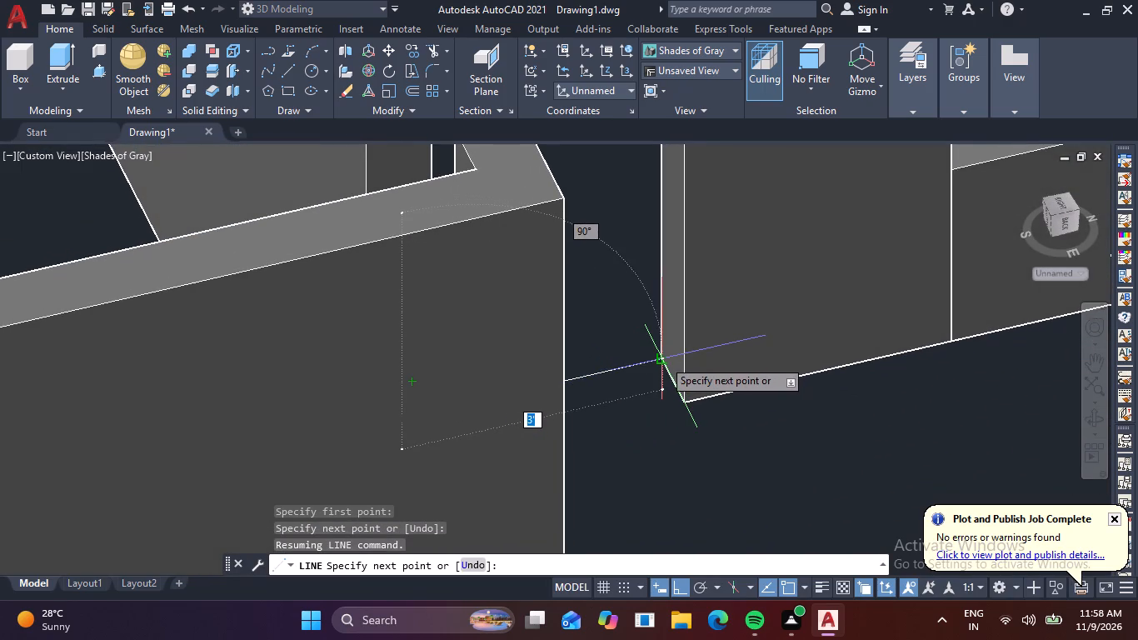
click(663, 359)
key(space)
scroll(605, 423, down, 2)
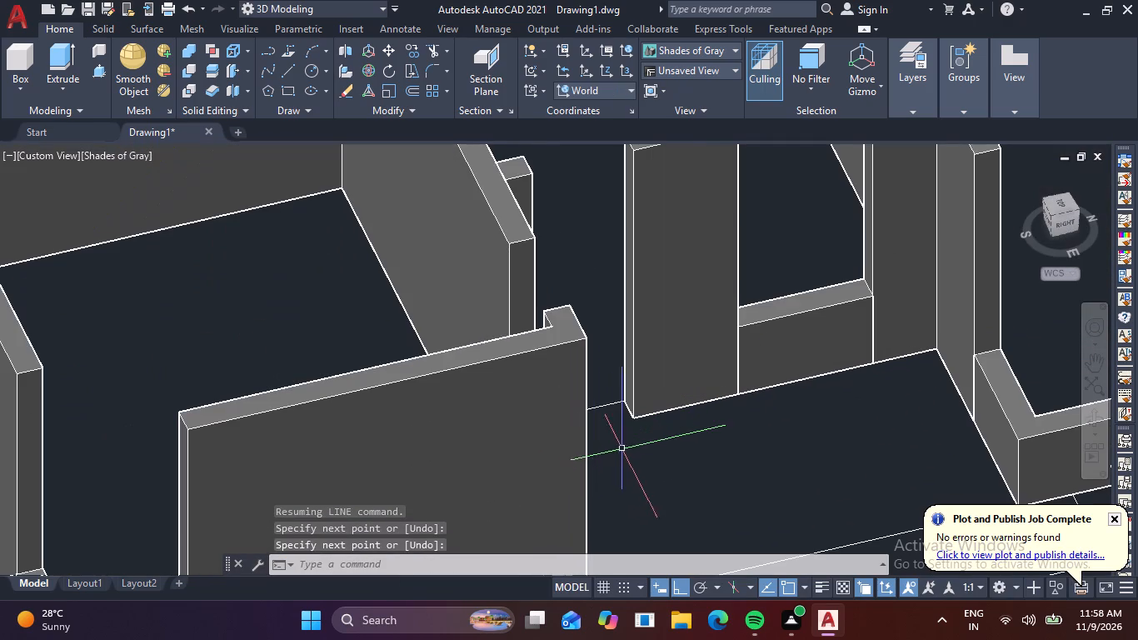
key(space)
scroll(631, 418, up, 3)
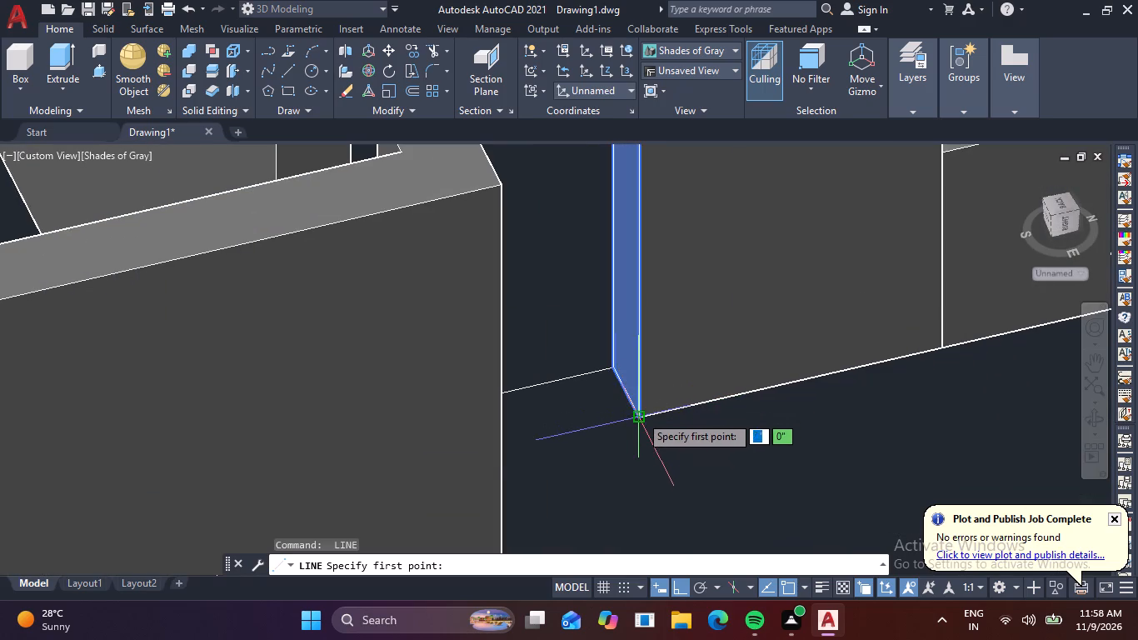
click(640, 415)
shift+middle_drag(544, 457, 487, 466)
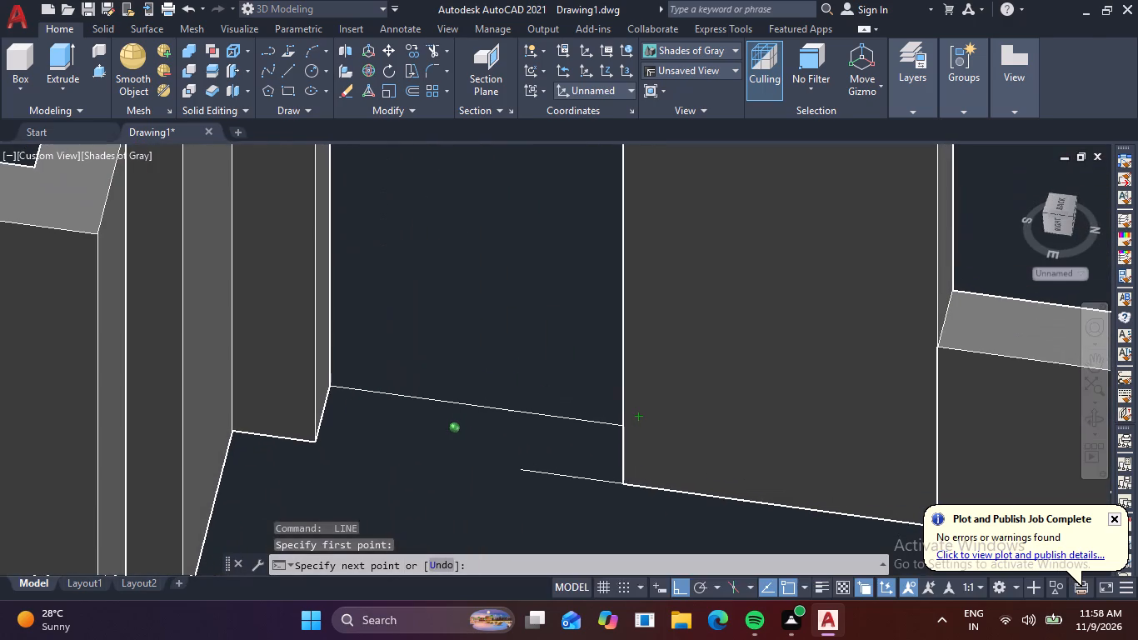
click(314, 437)
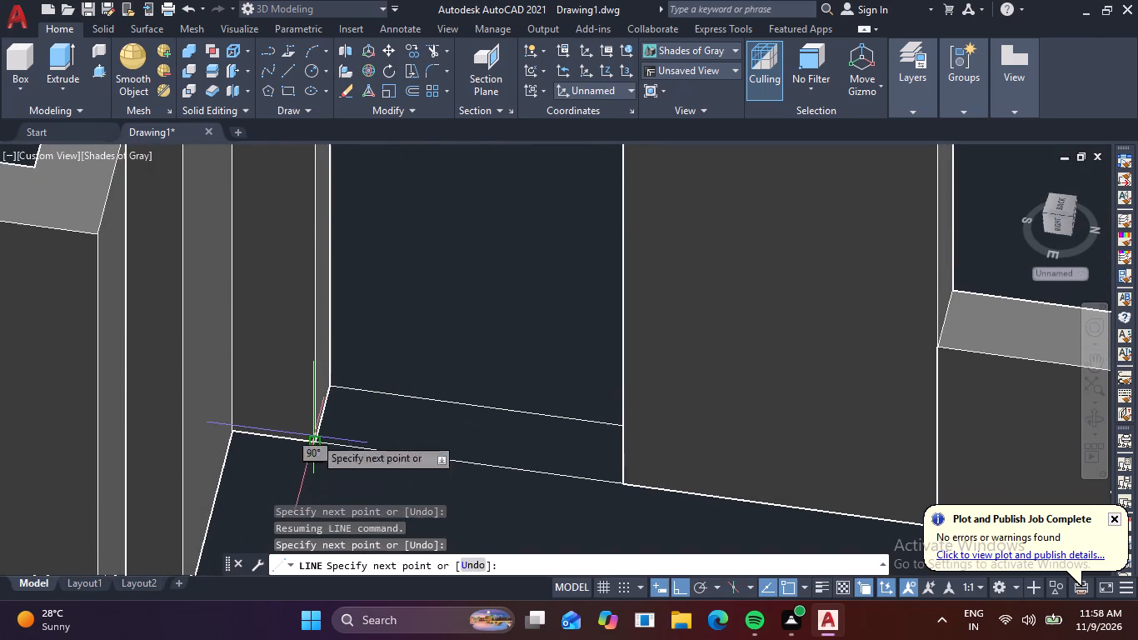
key(Escape)
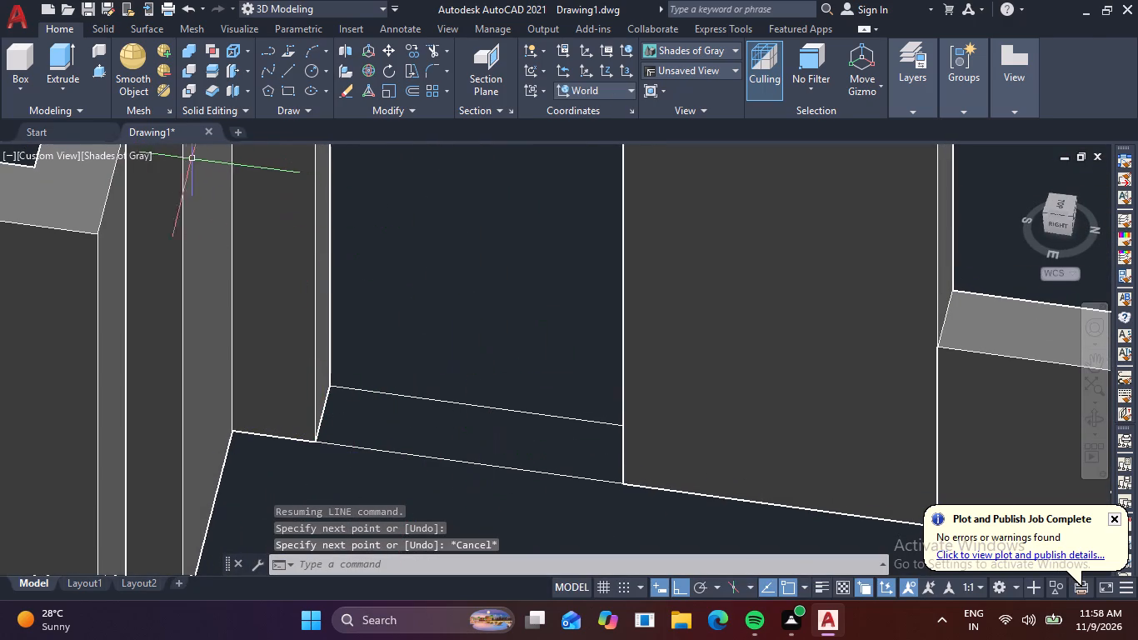
Presspull the newly closed opening strip in the recessed east wall to a height of 2'6".
click(97, 69)
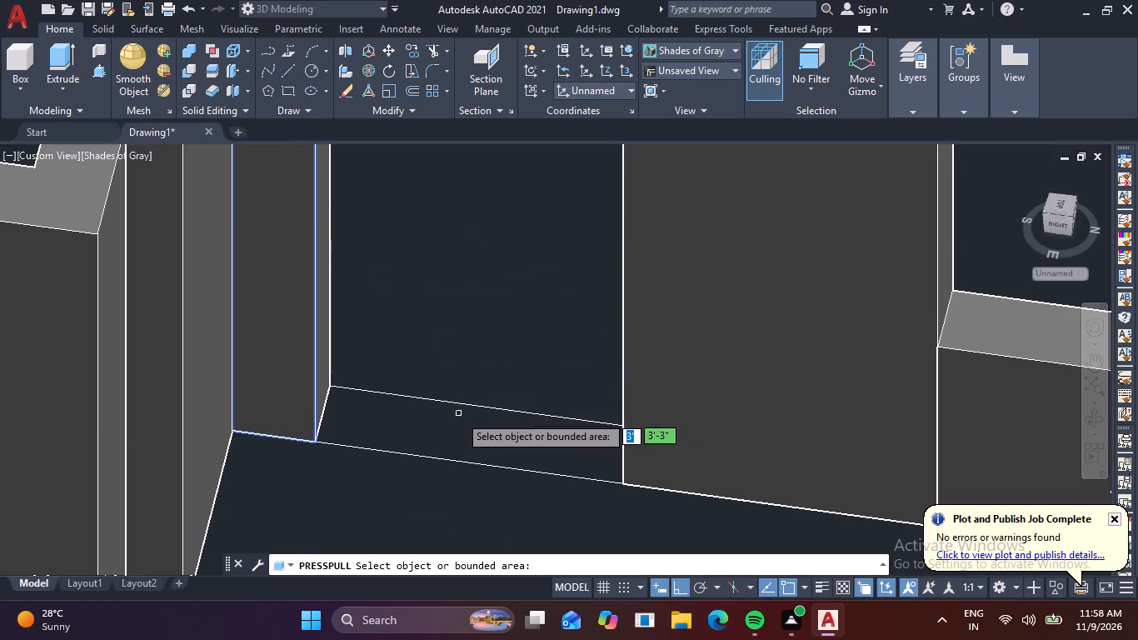
click(516, 446)
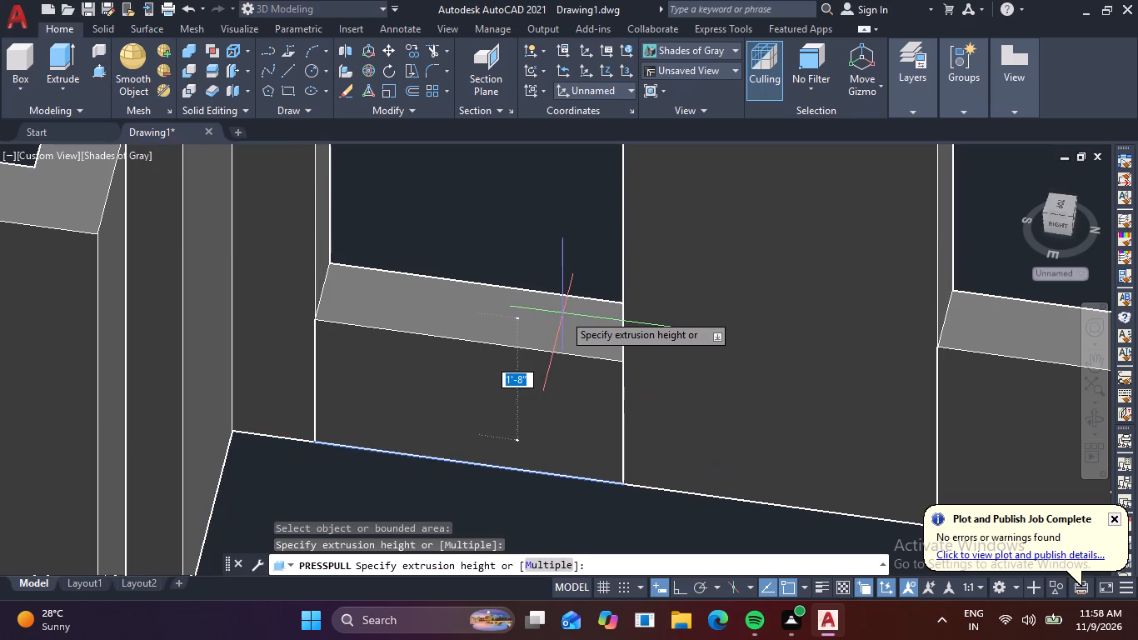
key(2)
key(apostrophe)
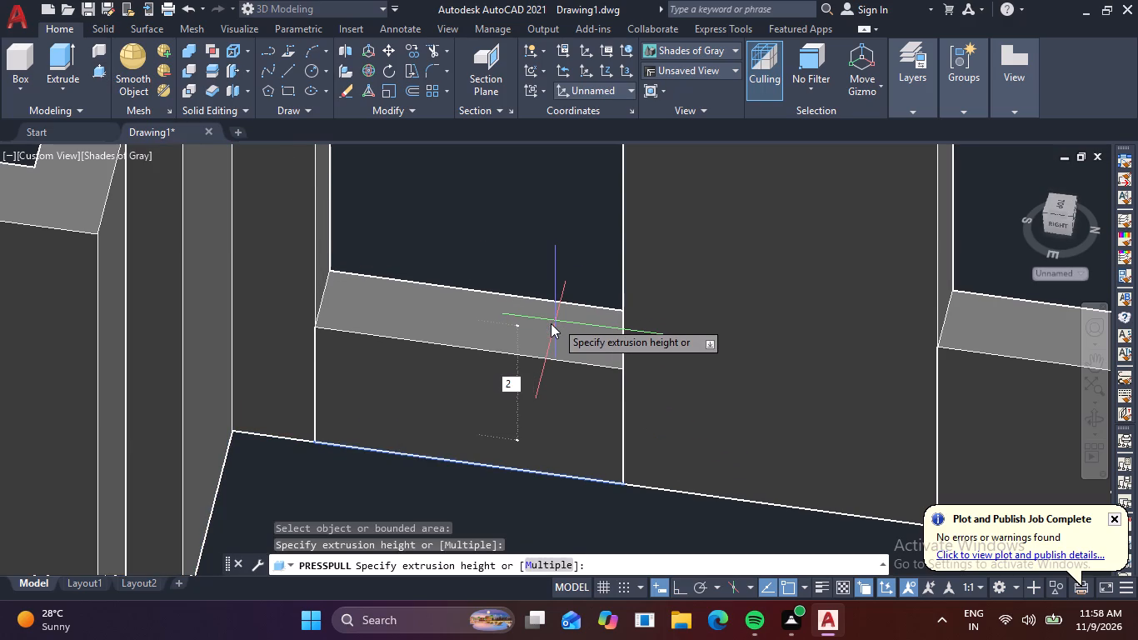
text(6)
key(space)
scroll(535, 346, down, 4)
key(Escape)
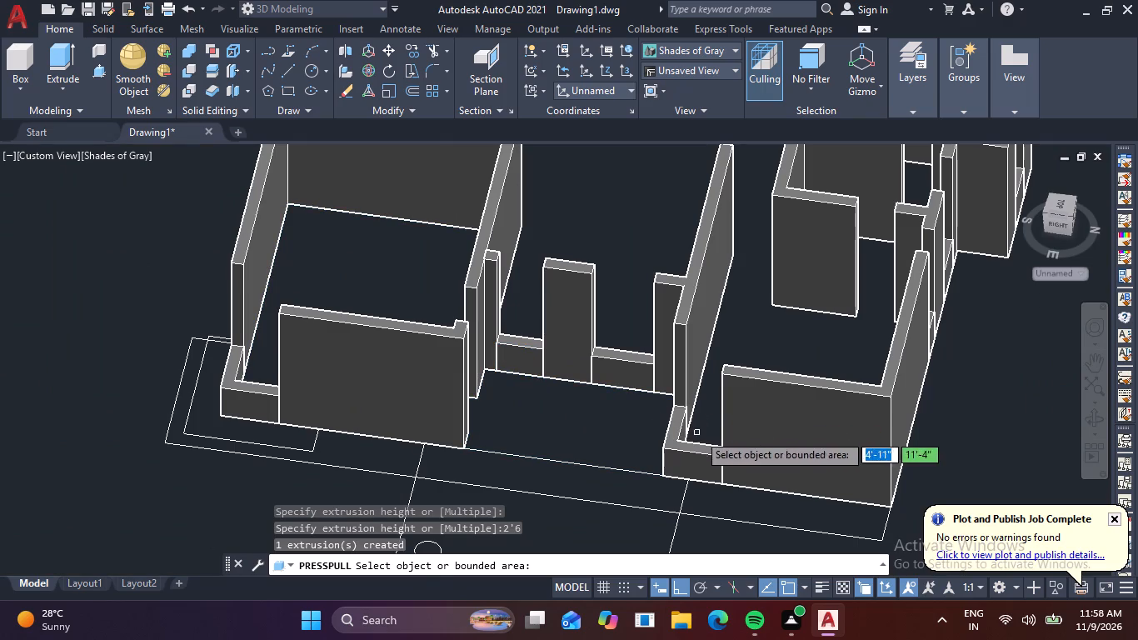
key(Escape)
Move the eighteen opening solids in the exterior walls and north of the central hall straight up 7'6", aligning the sills with the wall tops.
click(615, 356)
click(510, 347)
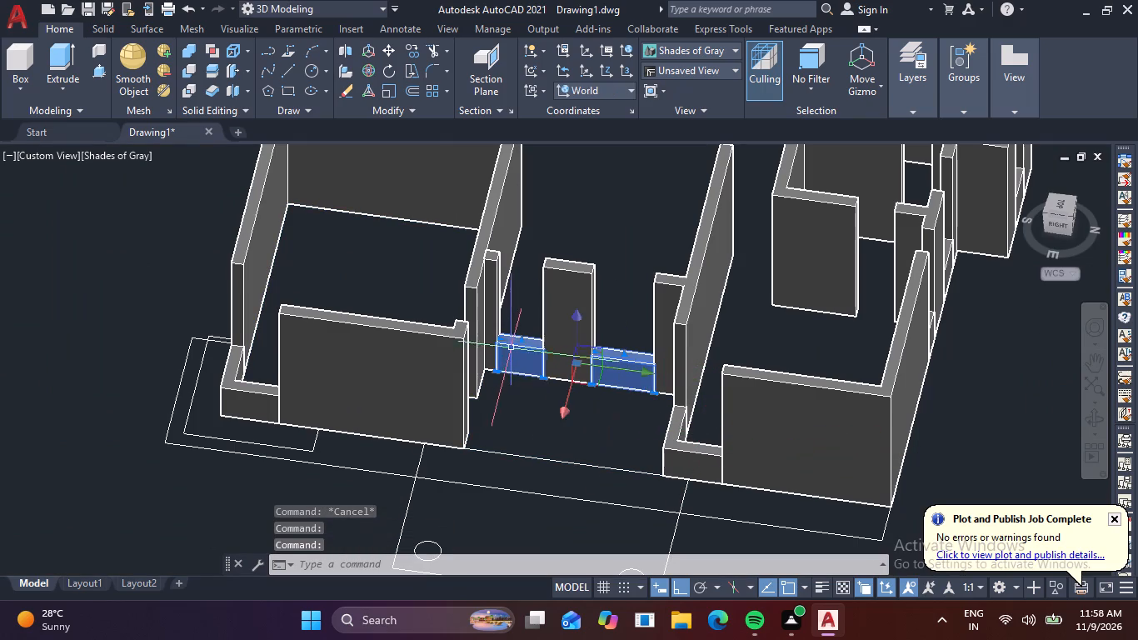
click(706, 452)
click(260, 395)
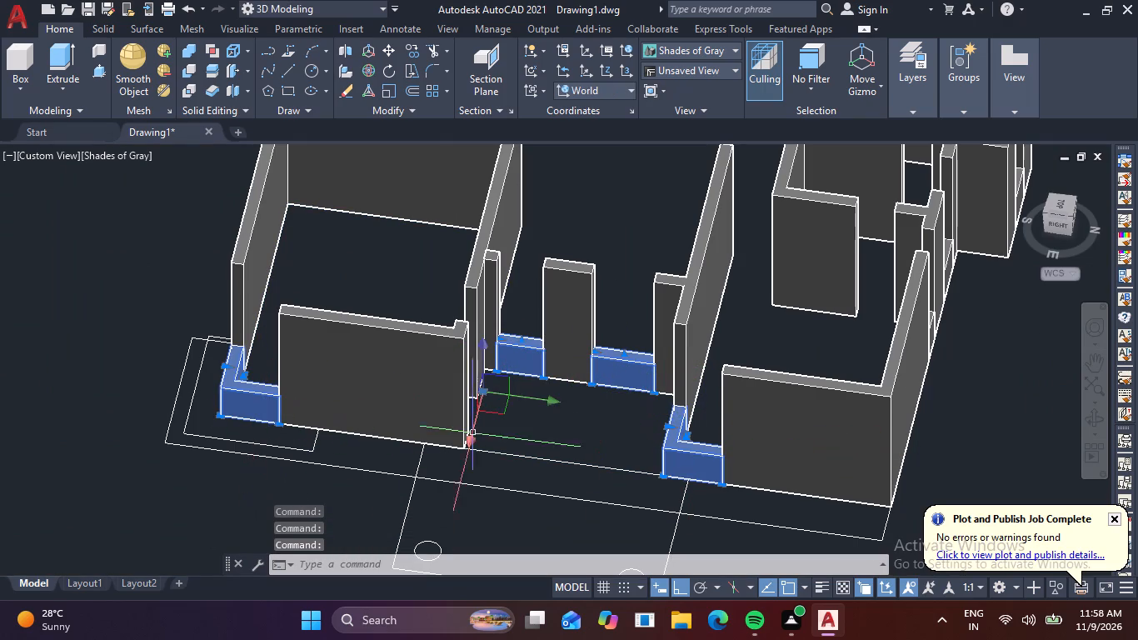
shift+middle_drag(841, 459, 684, 455)
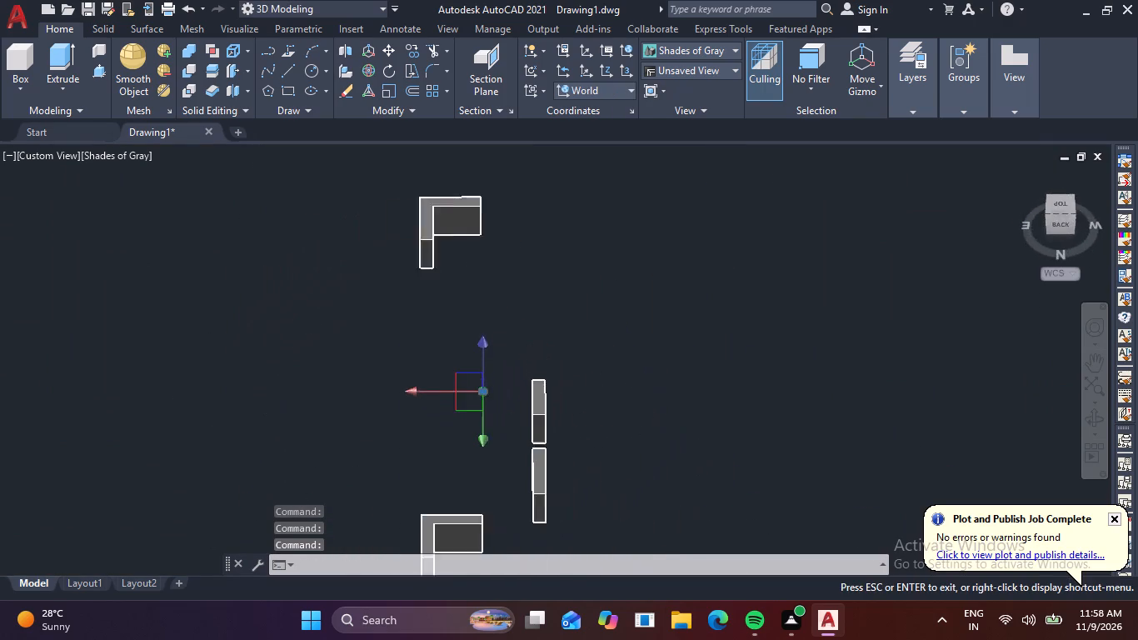
shift+middle_drag(684, 455, 677, 453)
middle_drag(670, 485, 583, 272)
scroll(500, 478, up, 1)
click(512, 471)
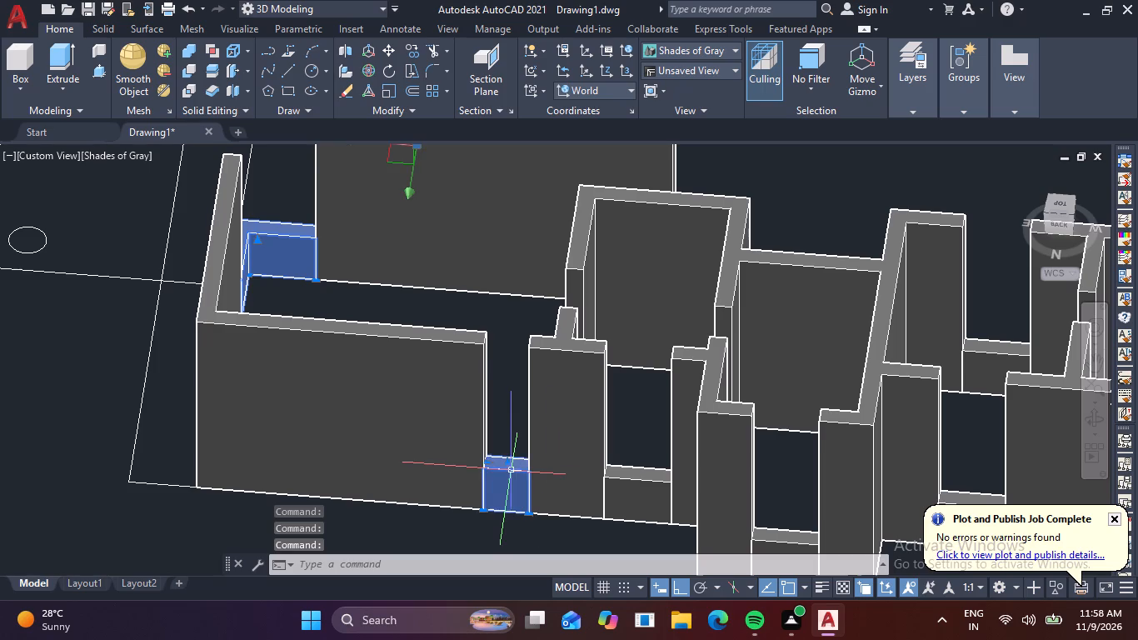
click(643, 476)
middle_drag(674, 448, 524, 289)
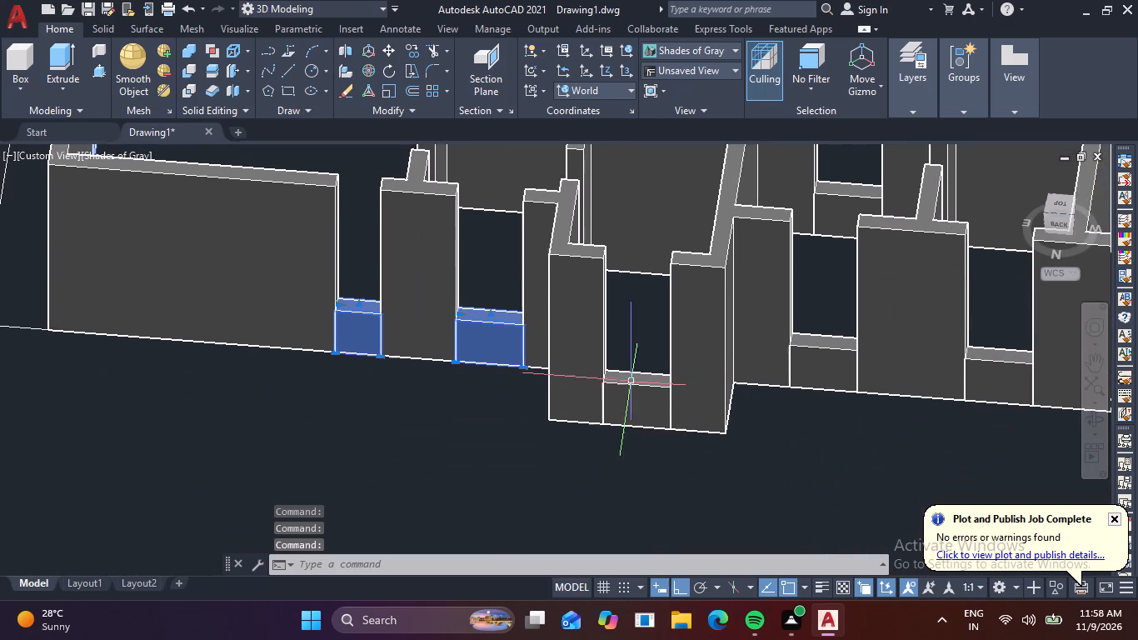
click(657, 397)
click(838, 357)
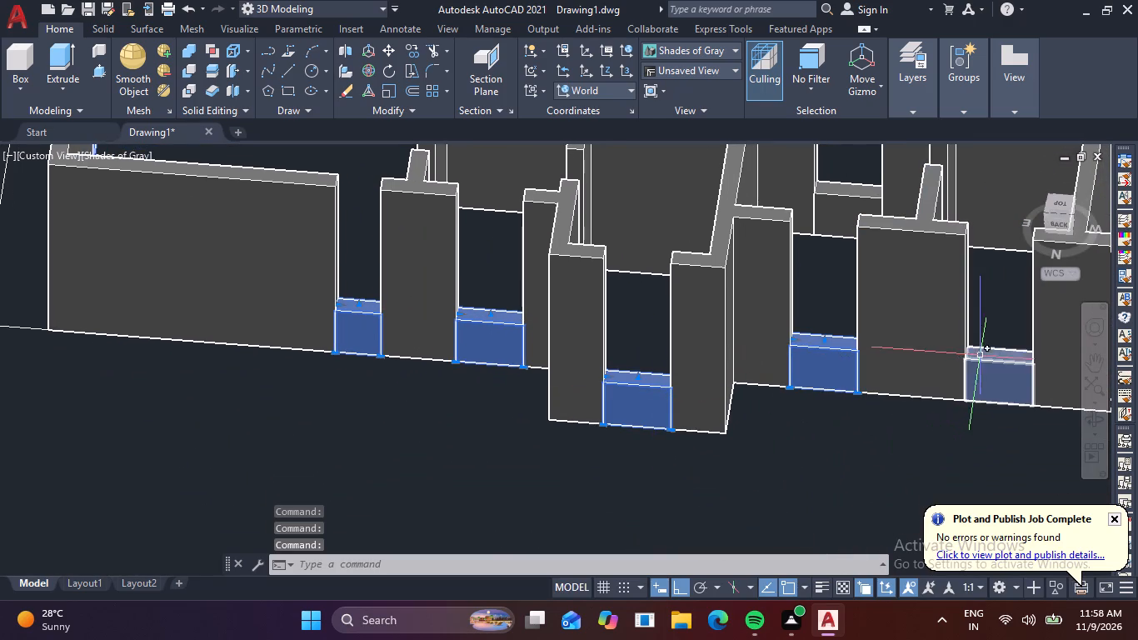
click(995, 358)
shift+middle_drag(646, 498, 537, 504)
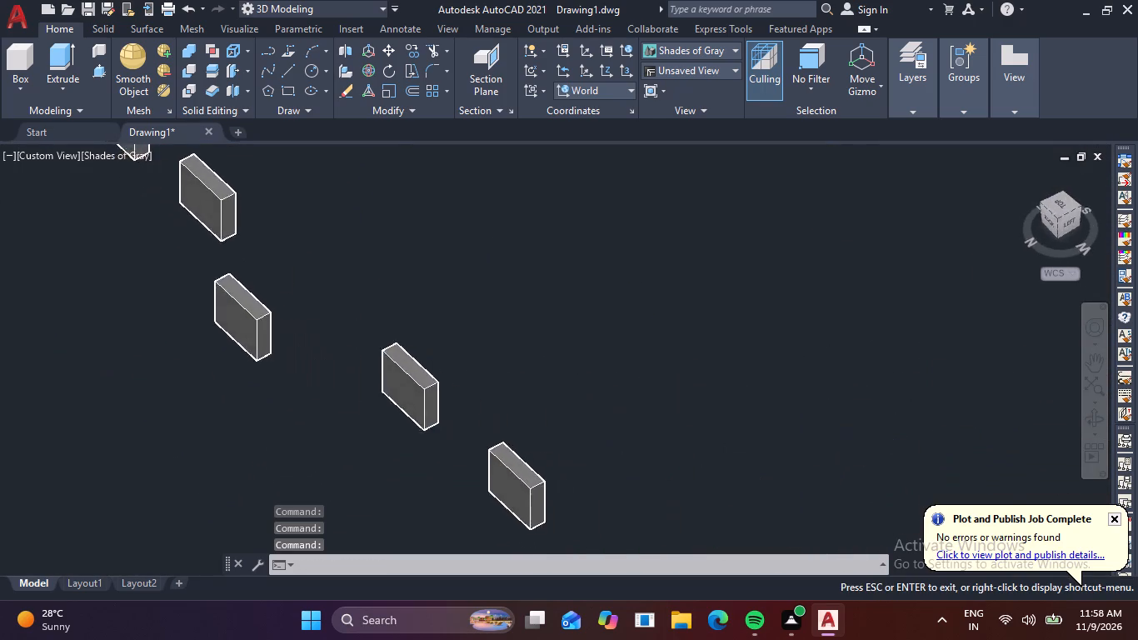
shift+middle_drag(537, 504, 444, 497)
scroll(513, 477, down, 1)
middle_drag(538, 501, 545, 324)
scroll(327, 406, up, 2)
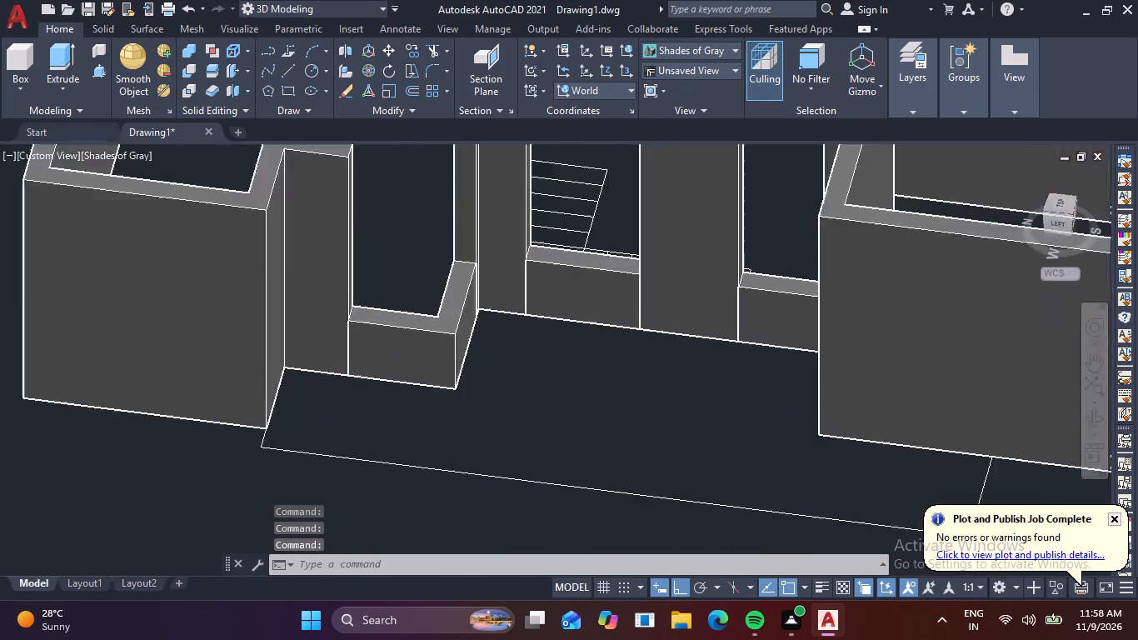
click(429, 345)
click(599, 263)
click(787, 297)
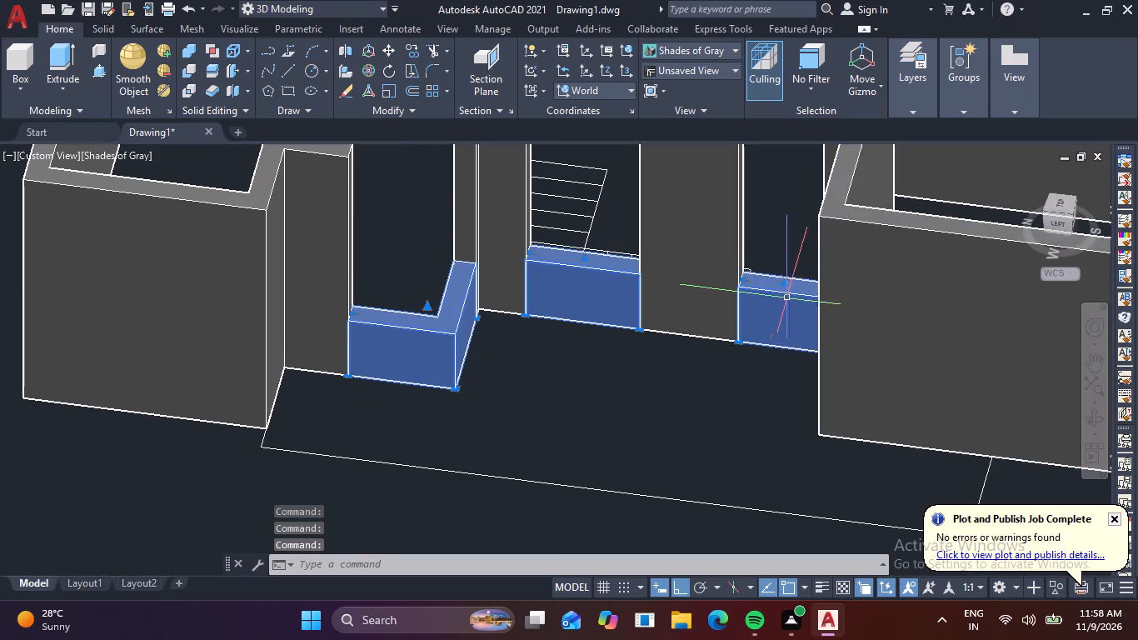
scroll(745, 359, down, 2)
middle_drag(692, 375, 660, 442)
shift+middle_drag(694, 277, 686, 294)
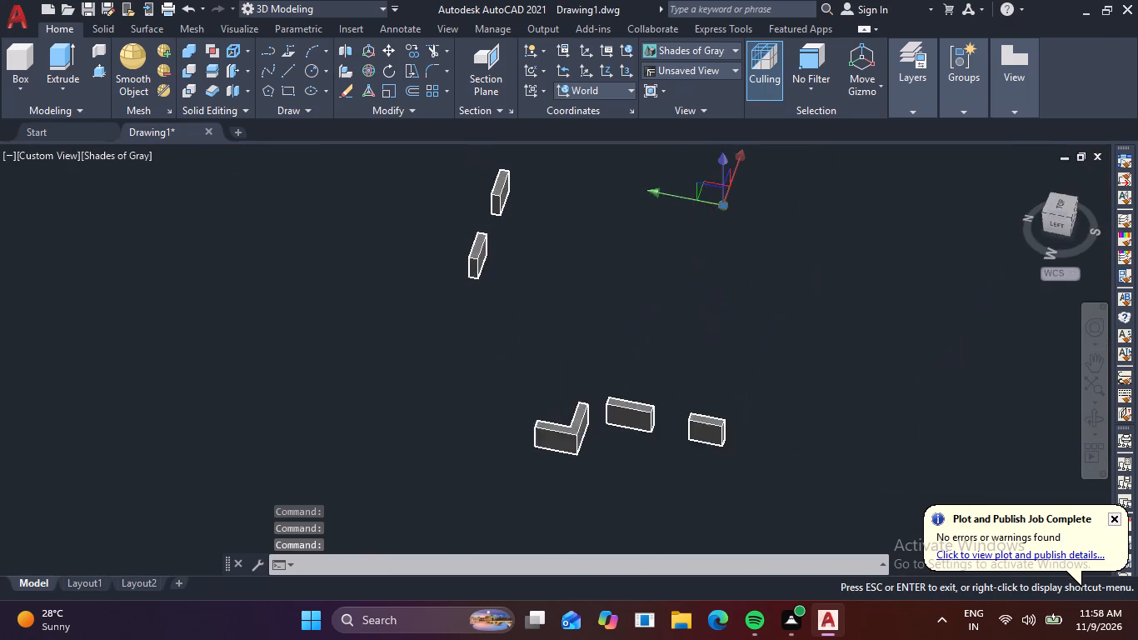
shift+middle_drag(686, 294, 602, 331)
scroll(637, 200, up, 1)
middle_drag(628, 262, 625, 362)
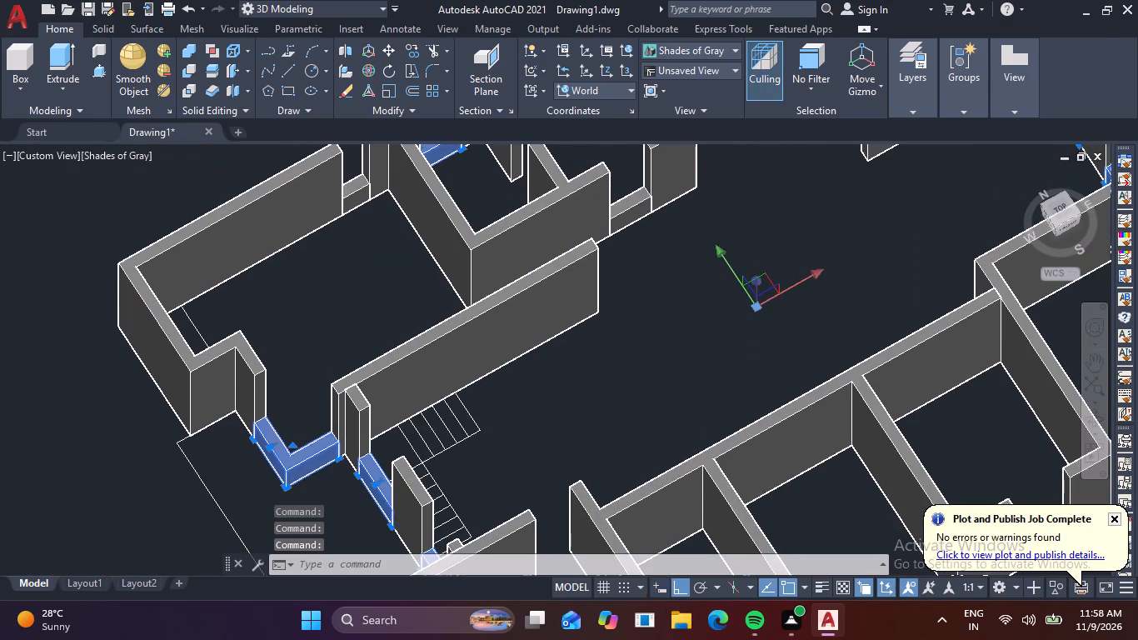
click(631, 211)
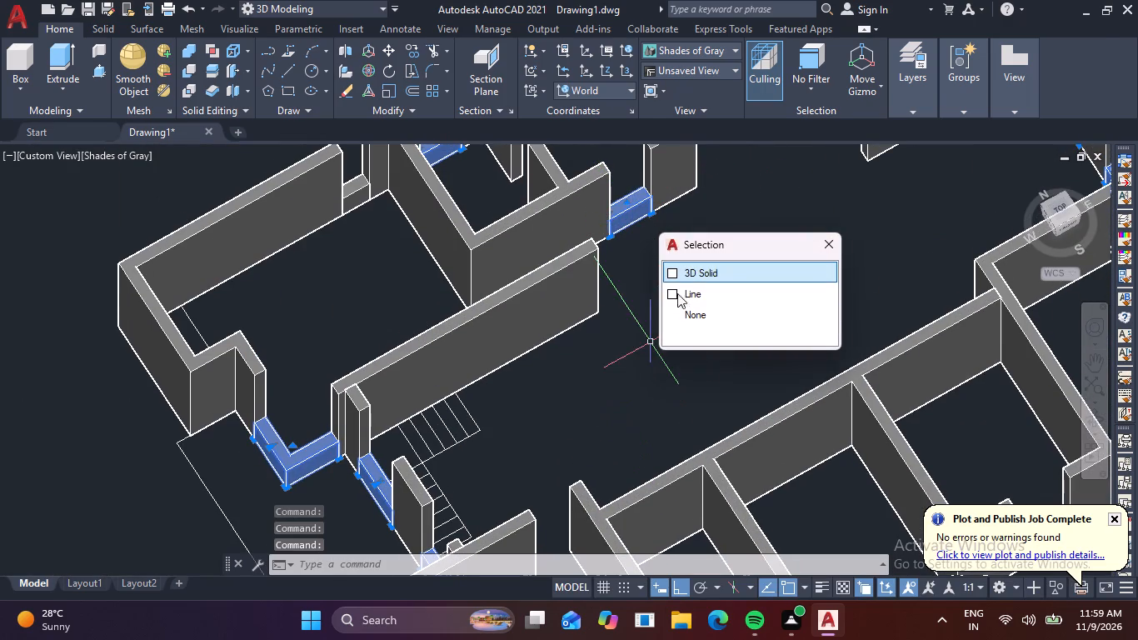
click(676, 267)
middle_drag(564, 382, 583, 131)
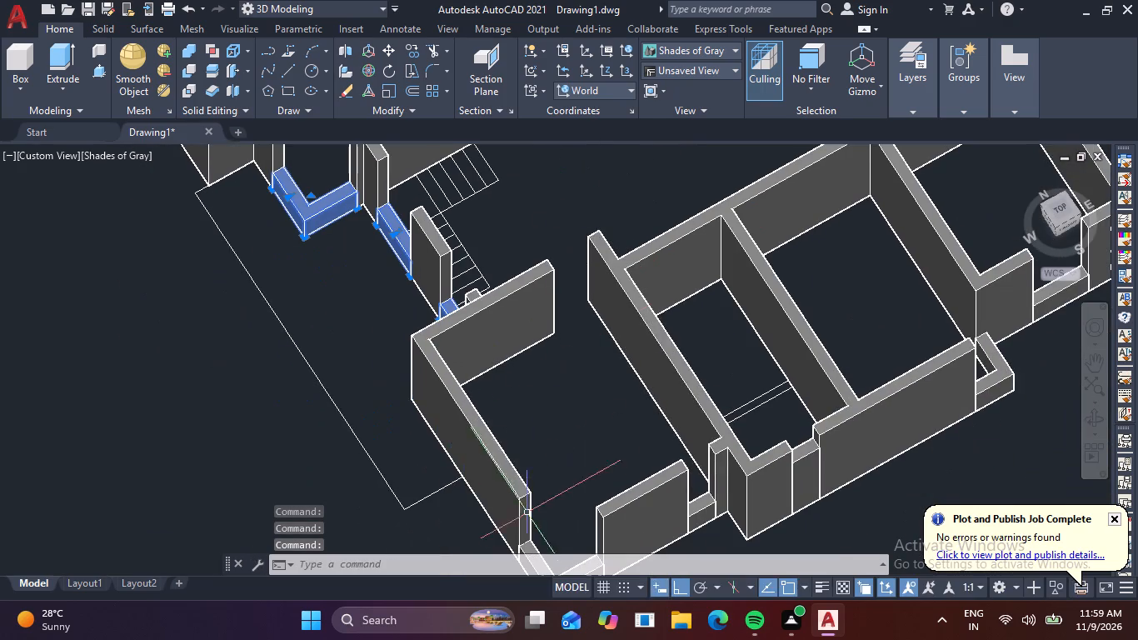
middle_drag(542, 484, 536, 280)
click(553, 393)
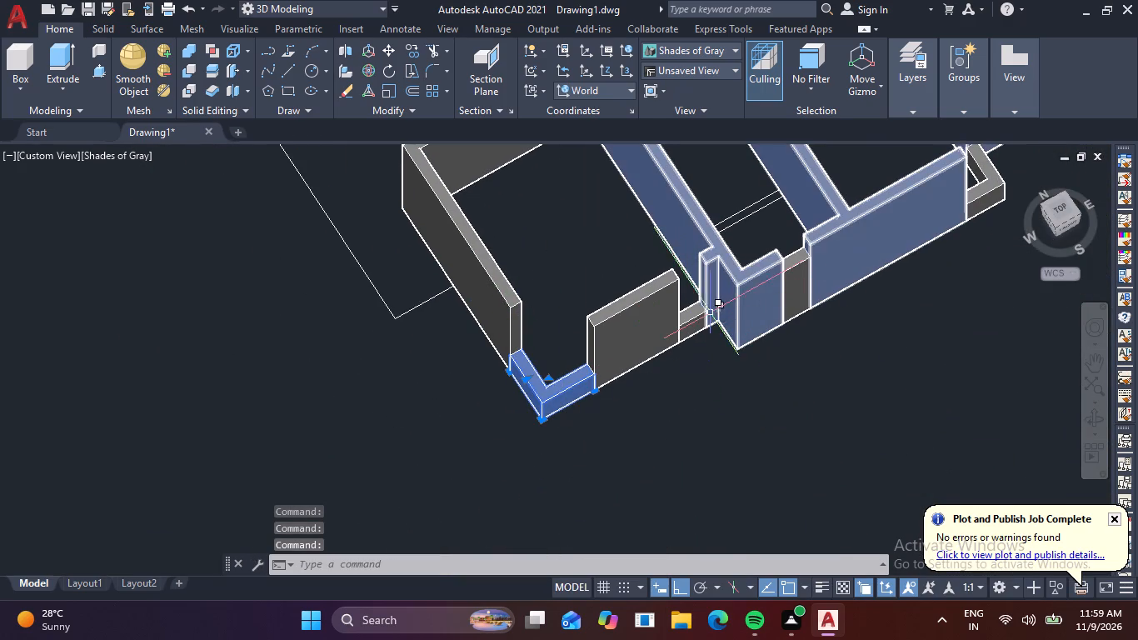
click(697, 314)
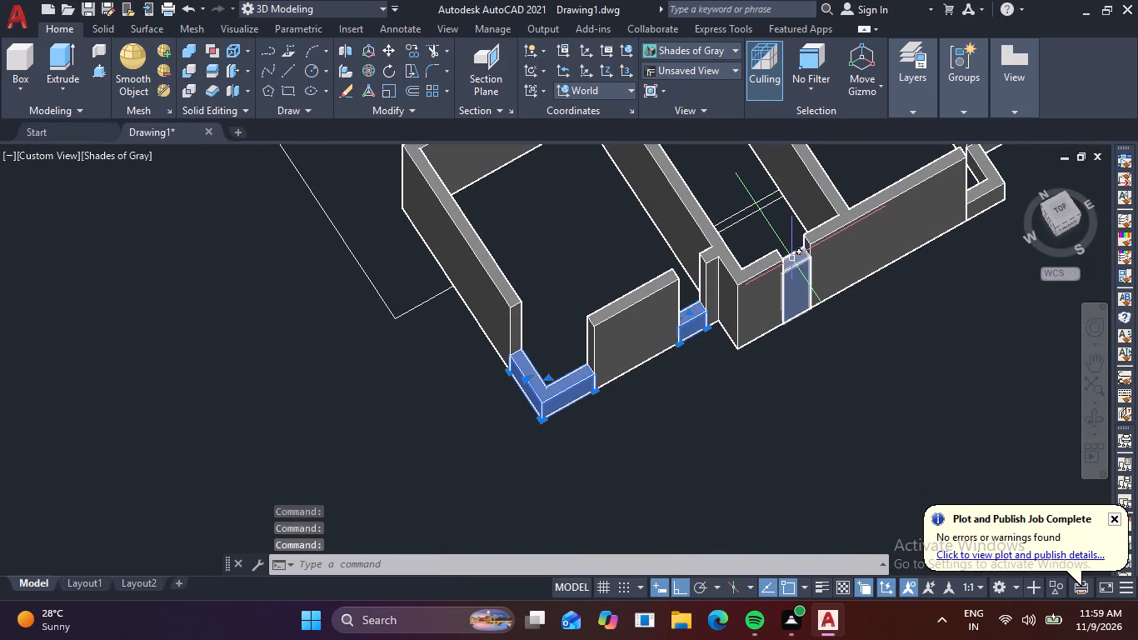
click(792, 259)
middle_drag(720, 380, 392, 412)
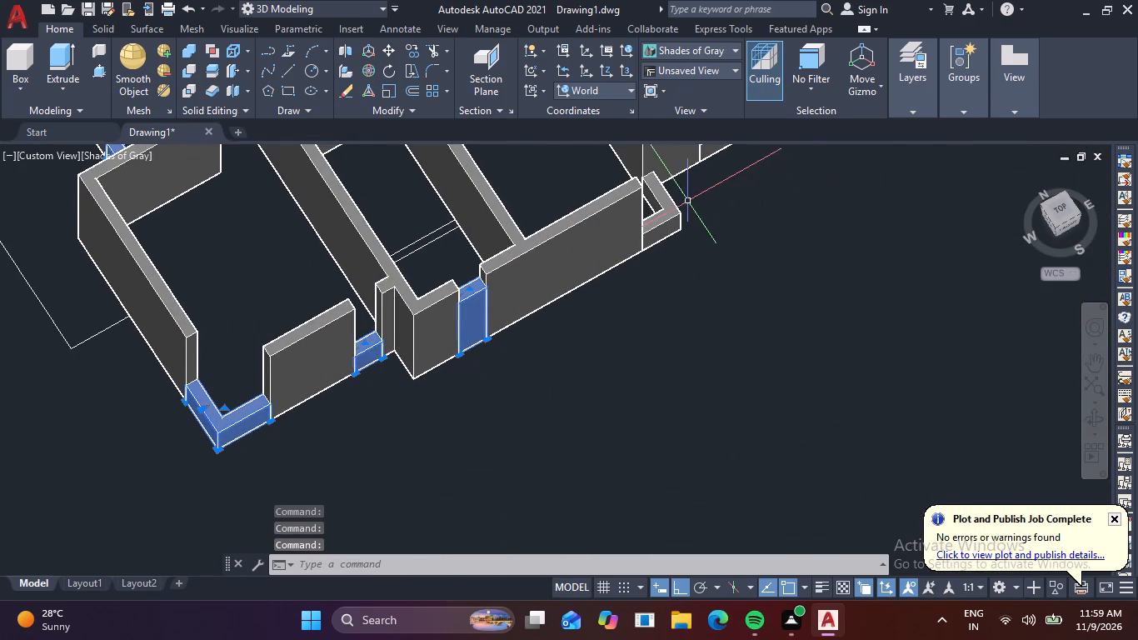
click(676, 212)
shift+middle_drag(713, 289, 648, 325)
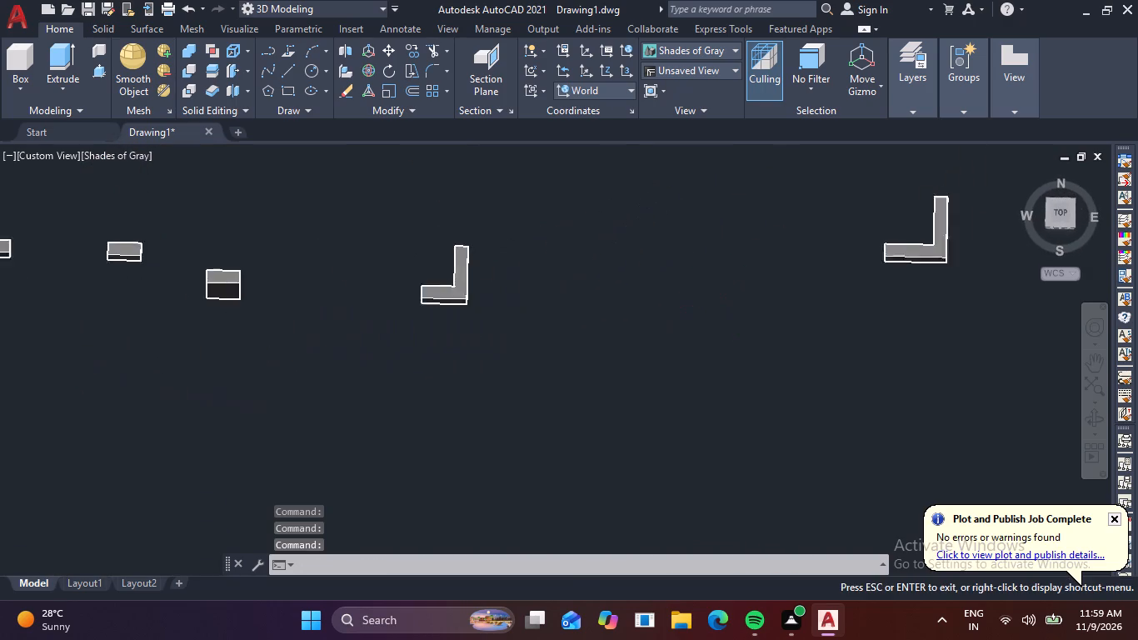
shift+middle_drag(648, 325, 643, 327)
middle_drag(656, 304, 656, 387)
click(533, 332)
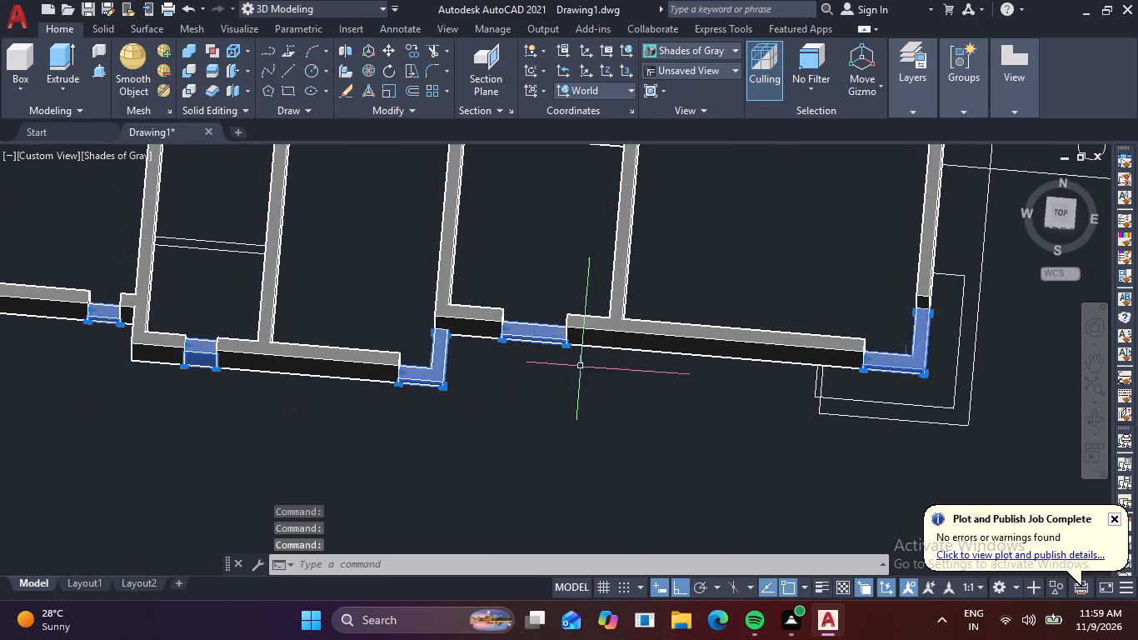
scroll(594, 393, down, 1)
shift+middle_drag(592, 407, 574, 312)
middle_drag(554, 380, 513, 417)
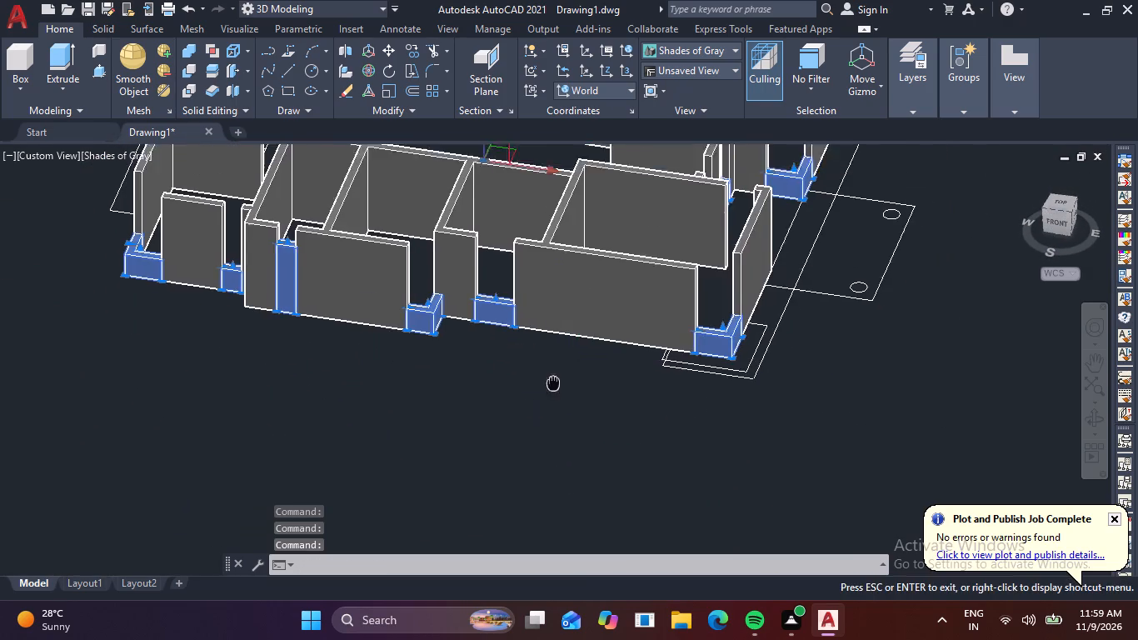
middle_drag(513, 417, 351, 513)
shift+middle_drag(635, 365, 495, 432)
scroll(516, 377, down, 1)
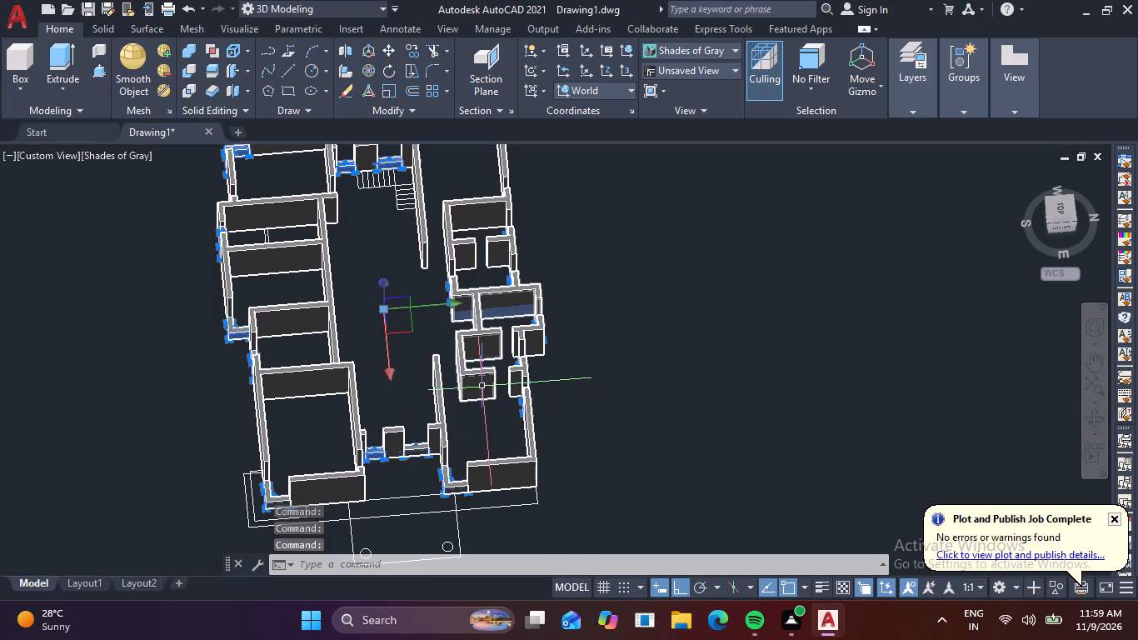
shift+middle_drag(475, 396, 482, 305)
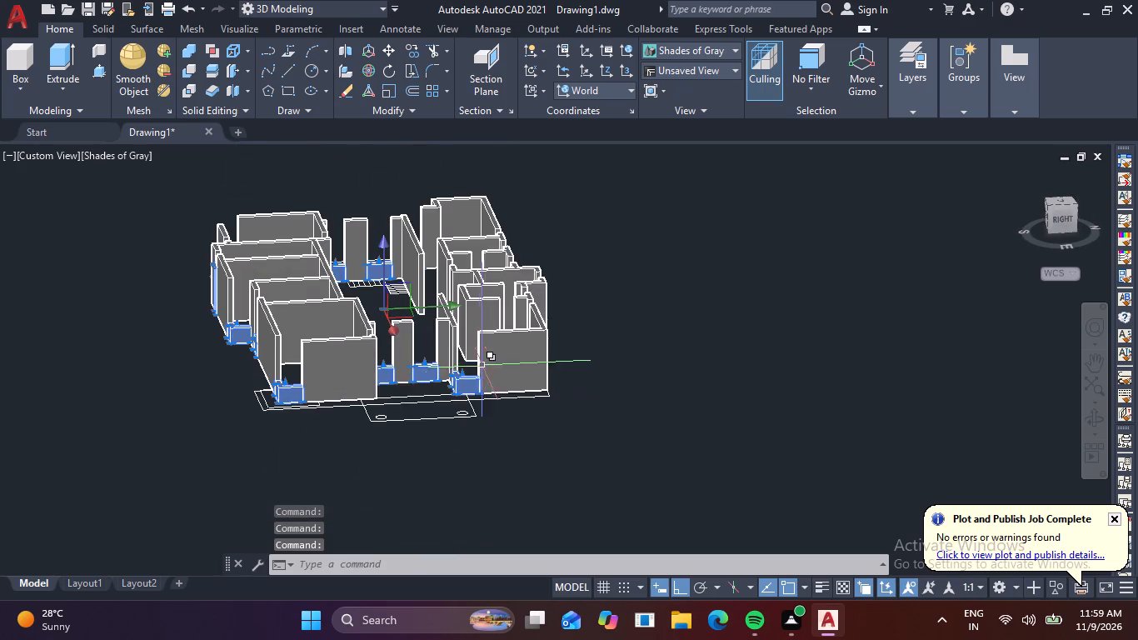
scroll(470, 384, up, 3)
scroll(236, 387, up, 1)
middle_drag(310, 344, 327, 542)
scroll(287, 525, up, 2)
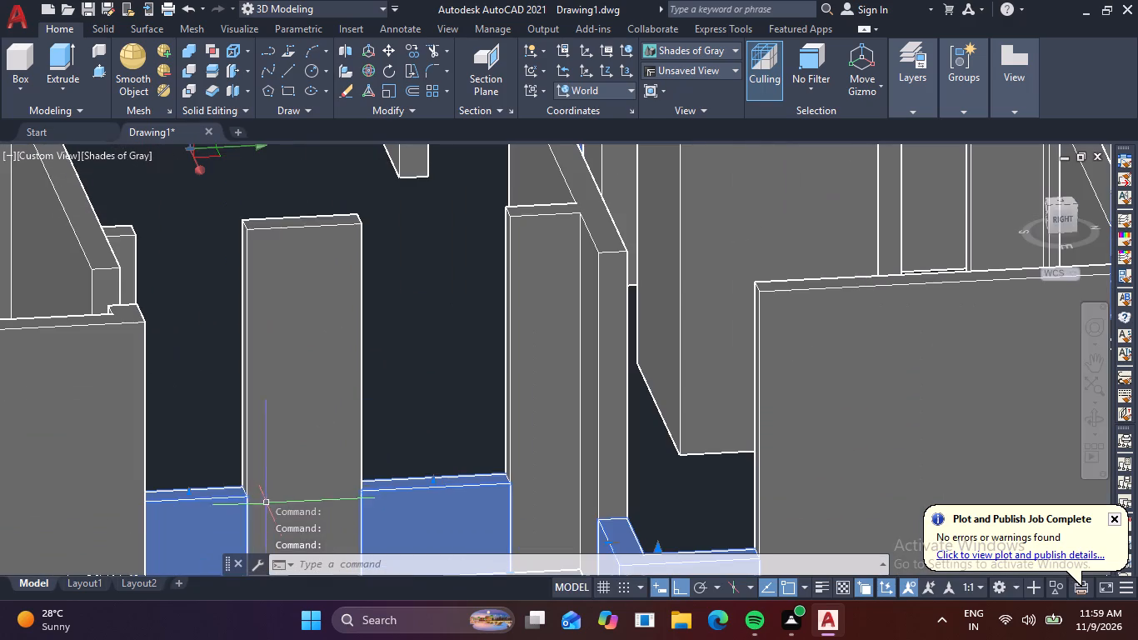
key(m)
key(space)
scroll(241, 489, up, 3)
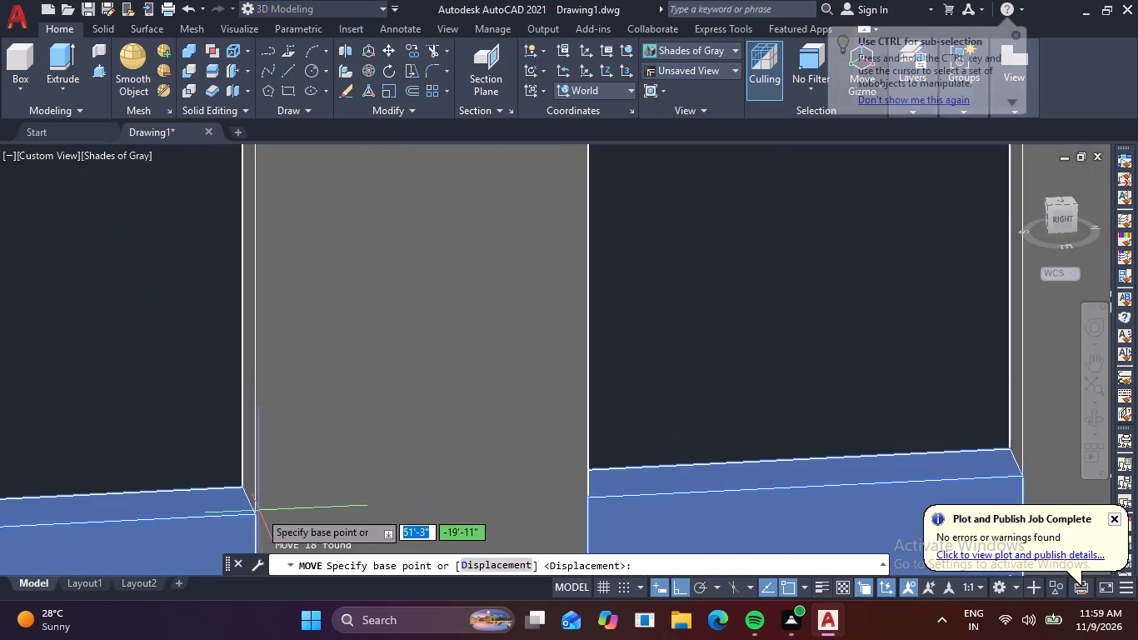
click(255, 515)
middle_drag(298, 311, 326, 639)
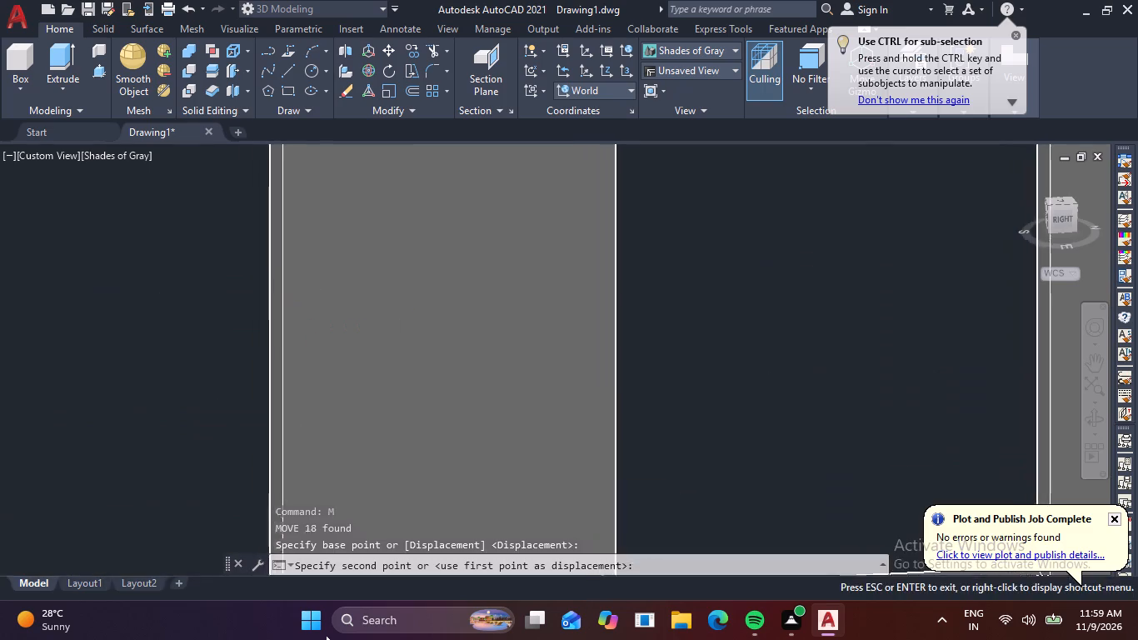
scroll(309, 402, down, 1)
middle_drag(307, 411, 290, 609)
scroll(234, 412, up, 3)
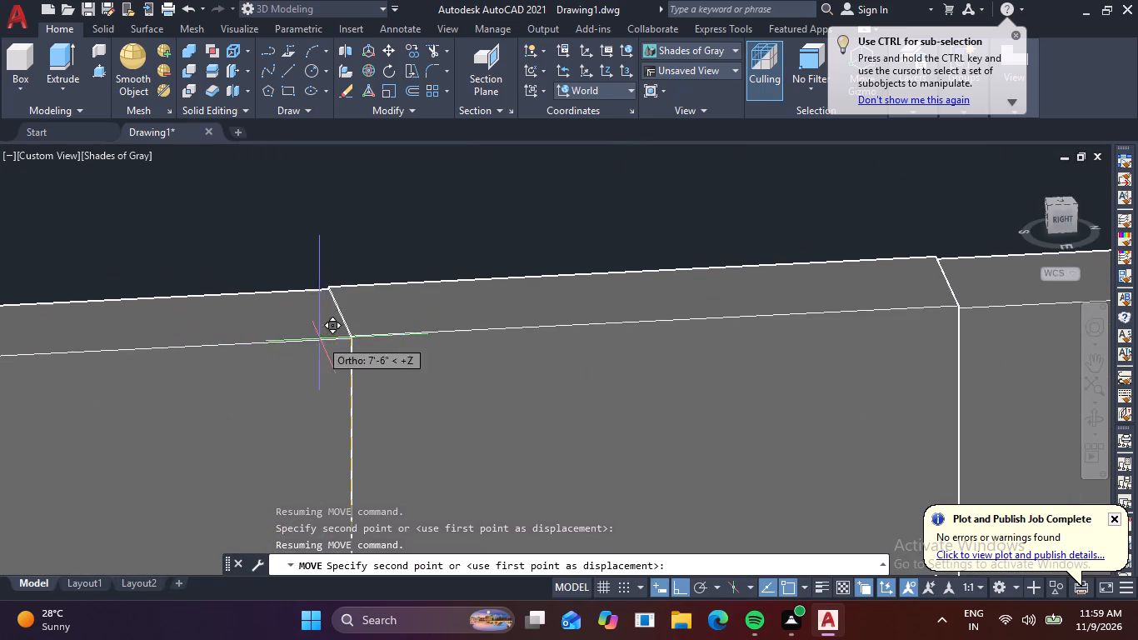
click(352, 336)
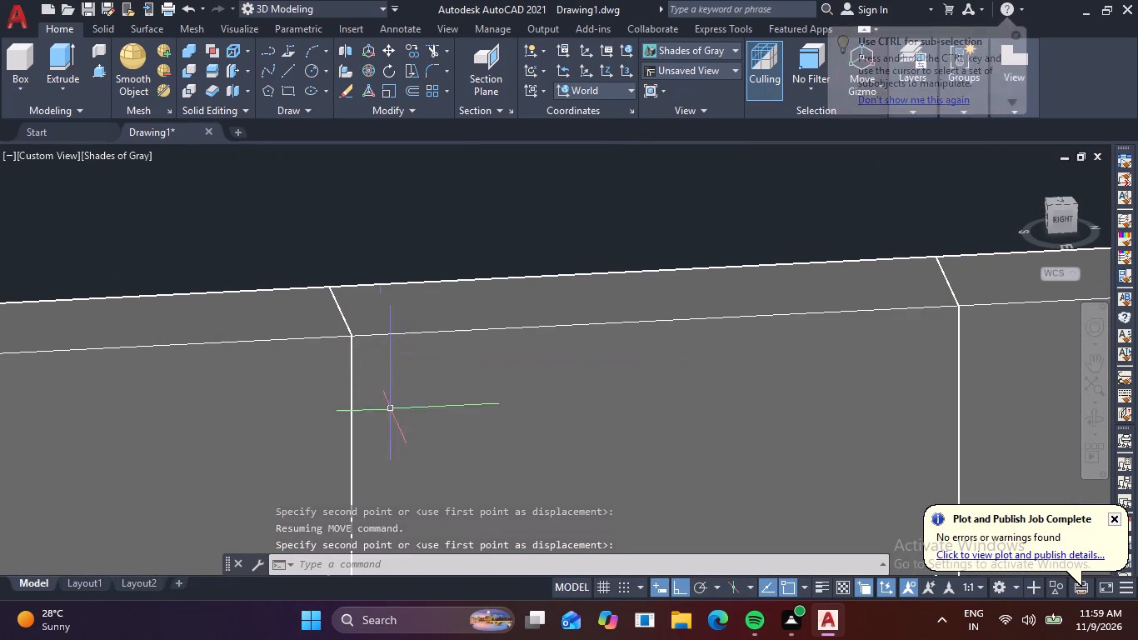
key(Escape)
Presspull the northern opening strip in the recessed east wall and the L-shaped northeast corner strip to a height of 3'.
scroll(411, 446, down, 6)
middle_drag(467, 471, 456, 410)
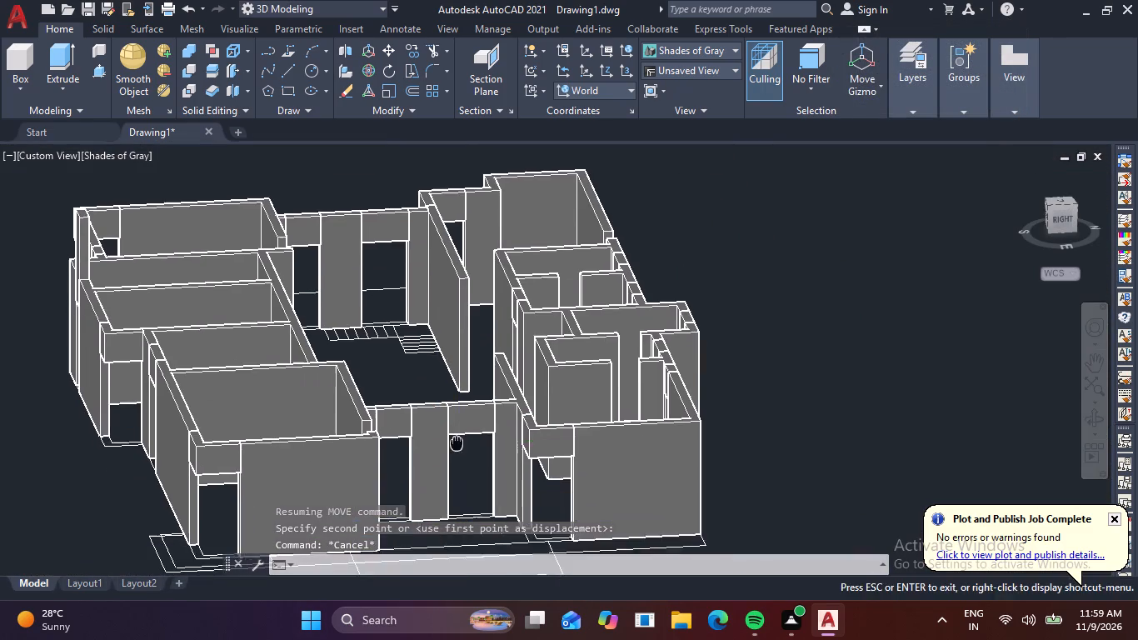
middle_drag(456, 410, 462, 382)
scroll(441, 427, up, 2)
scroll(543, 454, up, 1)
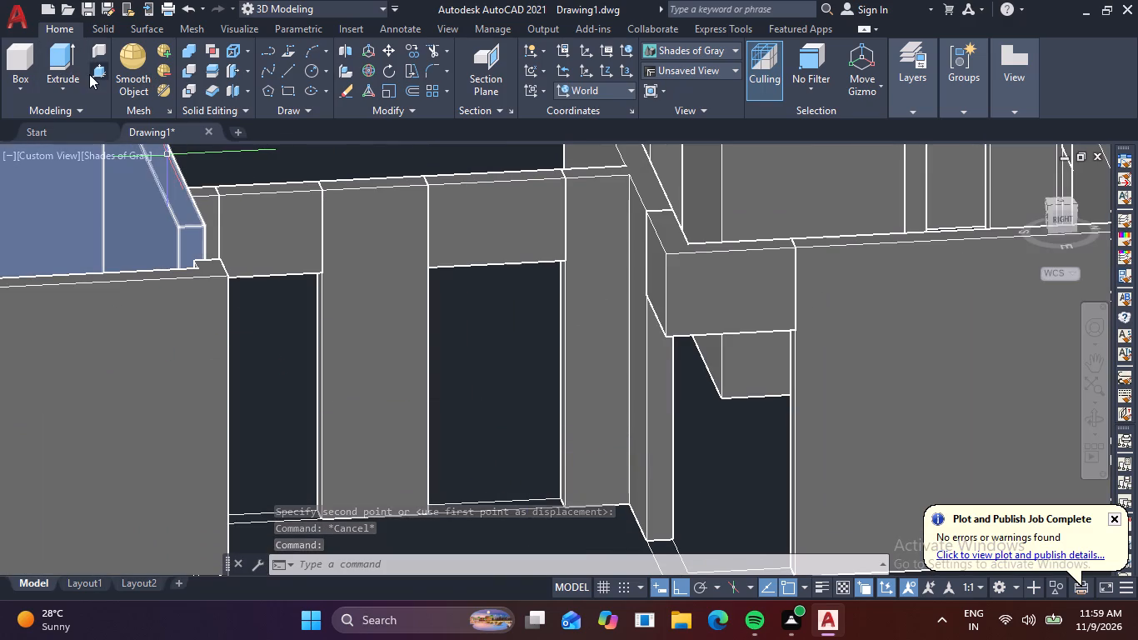
click(96, 75)
middle_drag(327, 476, 282, 364)
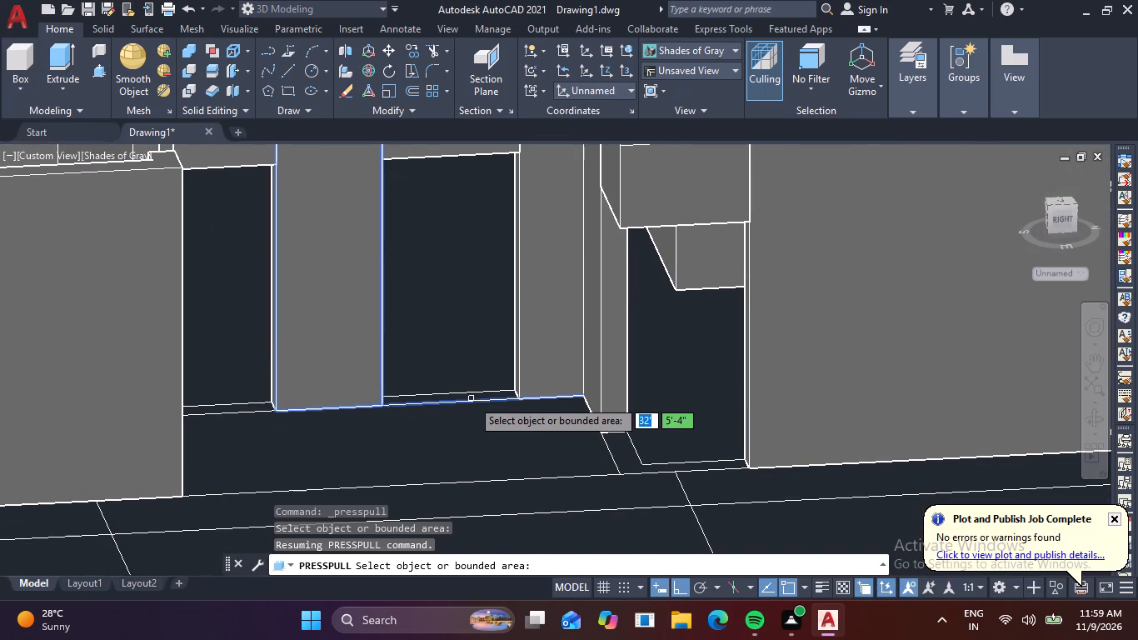
click(488, 397)
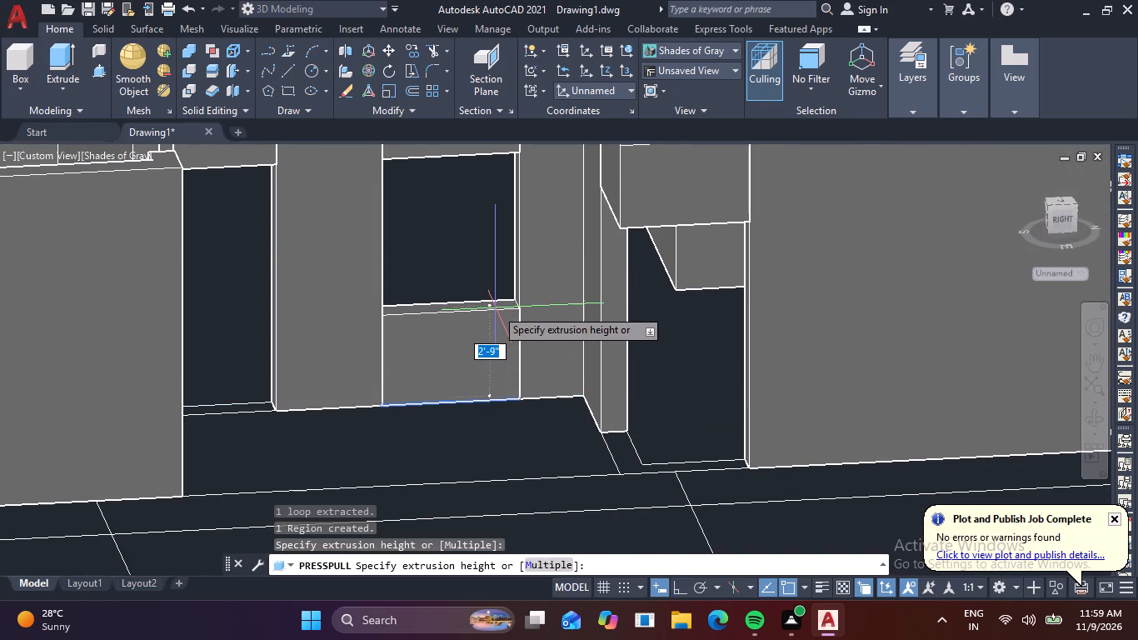
key(3)
key(apostrophe)
key(space)
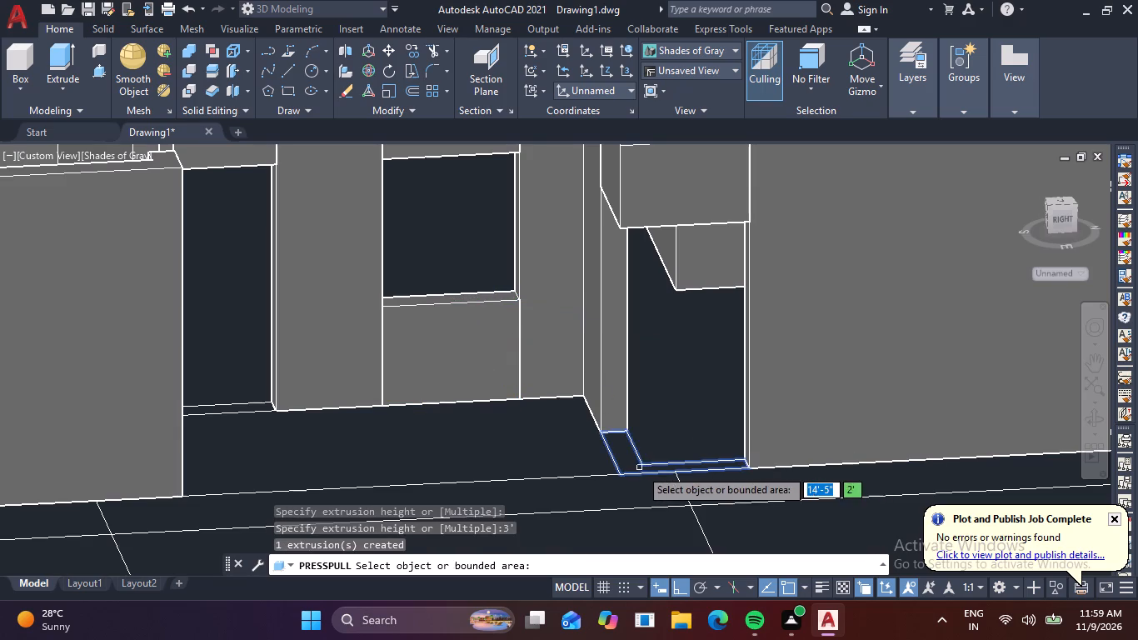
click(640, 468)
key(space)
Presspull the easternmost opening strip in the north exterior wall to a height of 3'.
scroll(631, 485, down, 2)
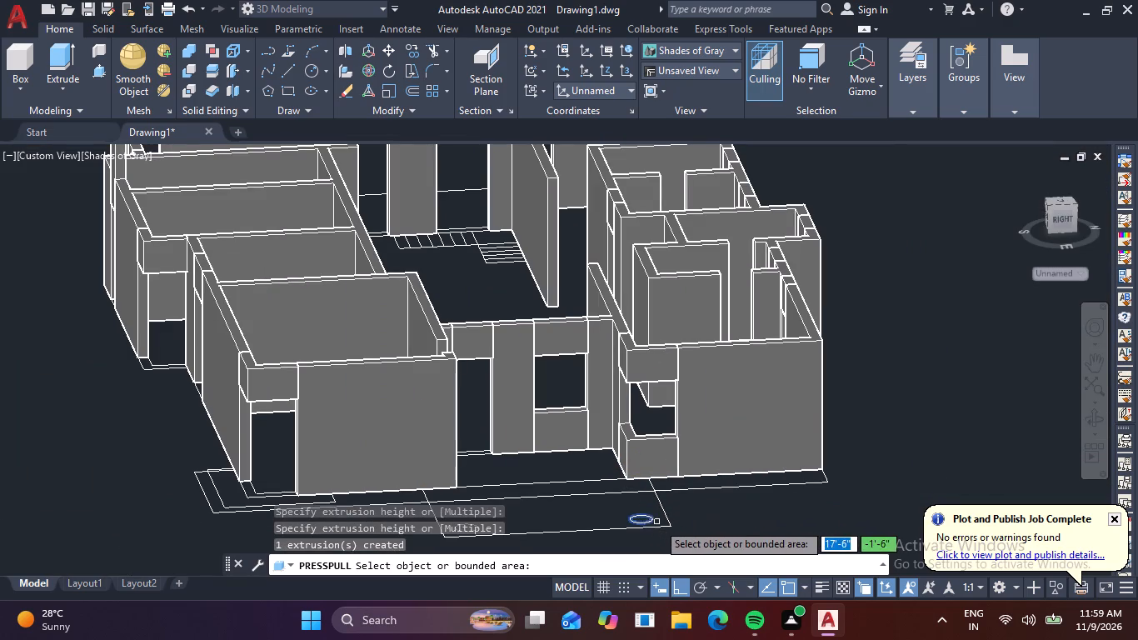
shift+middle_drag(664, 529, 512, 532)
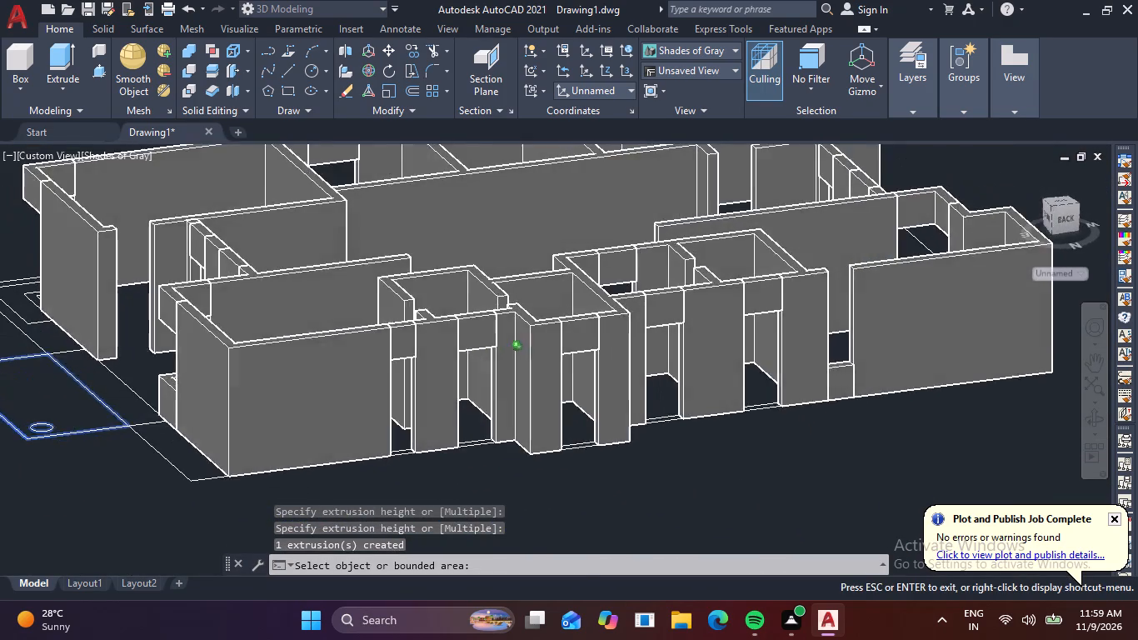
shift+middle_drag(512, 532, 497, 545)
scroll(413, 459, up, 4)
middle_drag(267, 488, 302, 420)
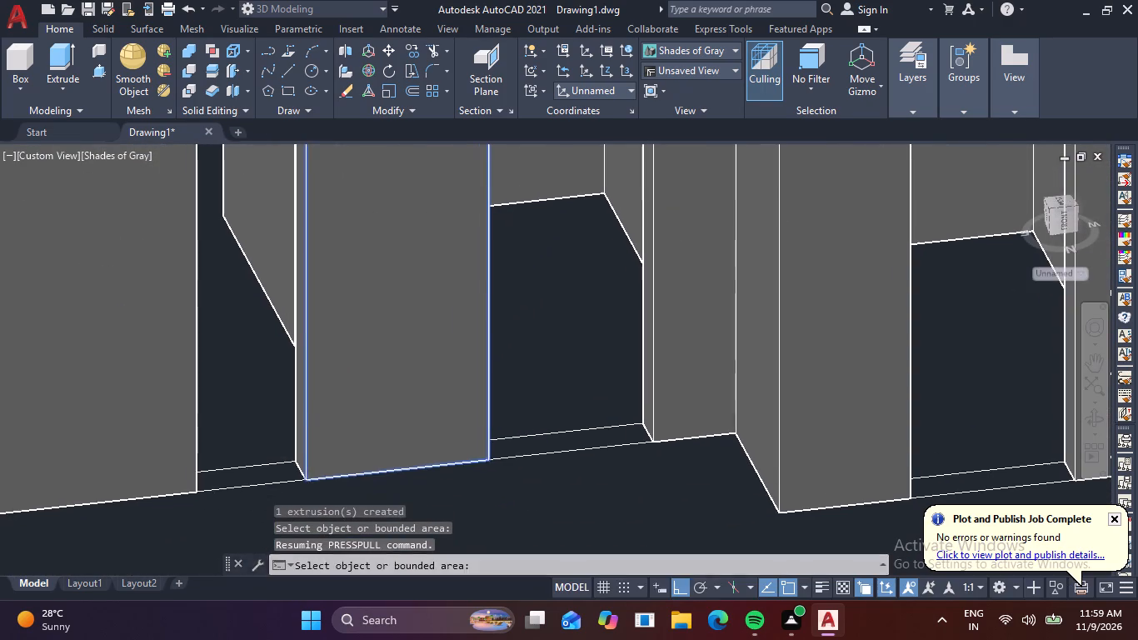
click(246, 477)
key(space)
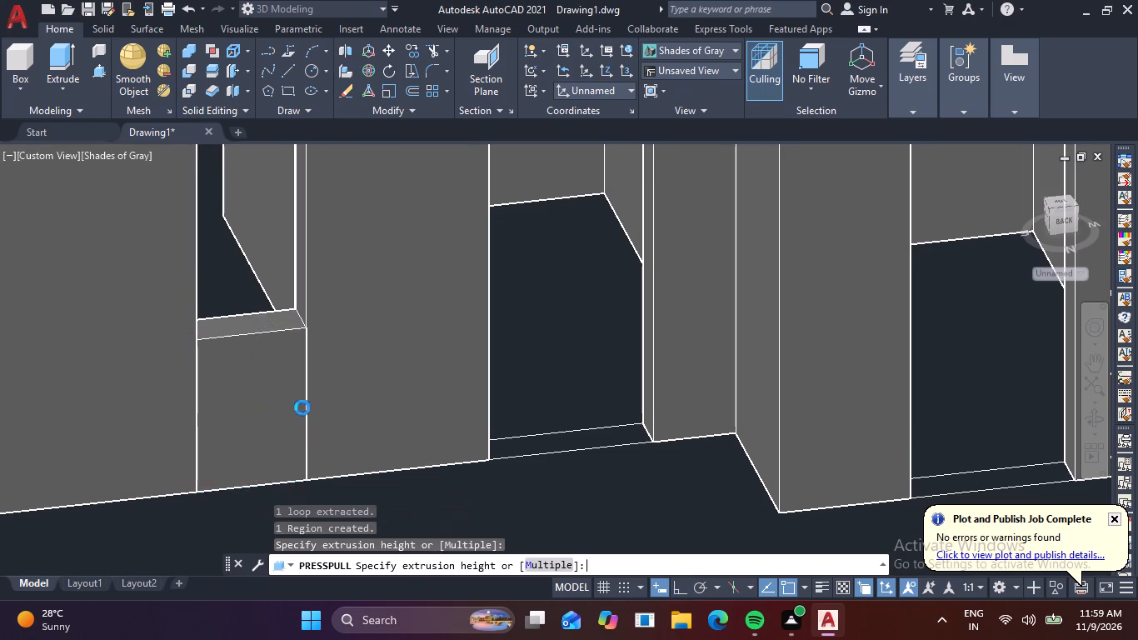
Presspull the second opening strip from the east in the north wall and the one in the projecting bay to 3' high.
scroll(338, 416, down, 3)
scroll(191, 442, down, 2)
middle_drag(205, 455, 262, 447)
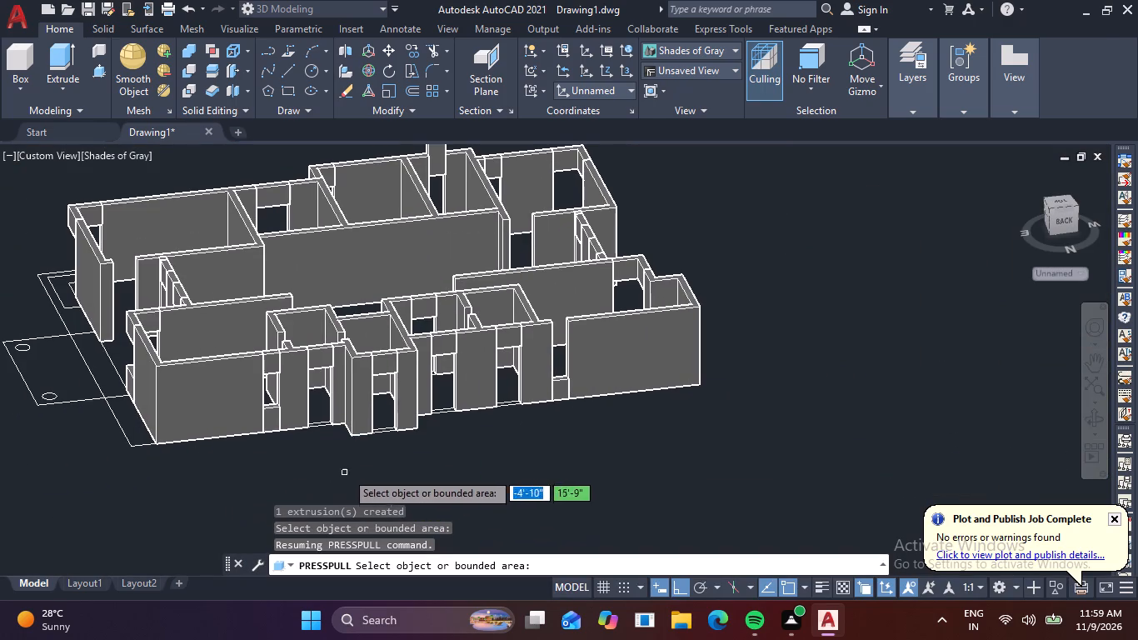
scroll(342, 427, up, 4)
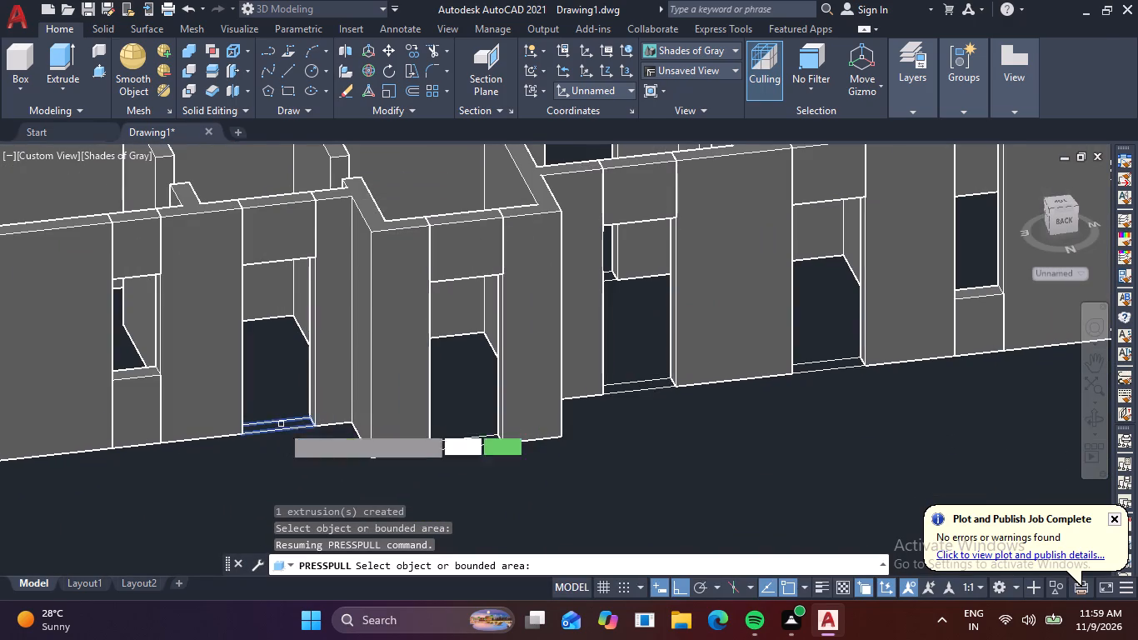
scroll(282, 425, up, 3)
click(285, 425)
key(space)
scroll(387, 395, down, 2)
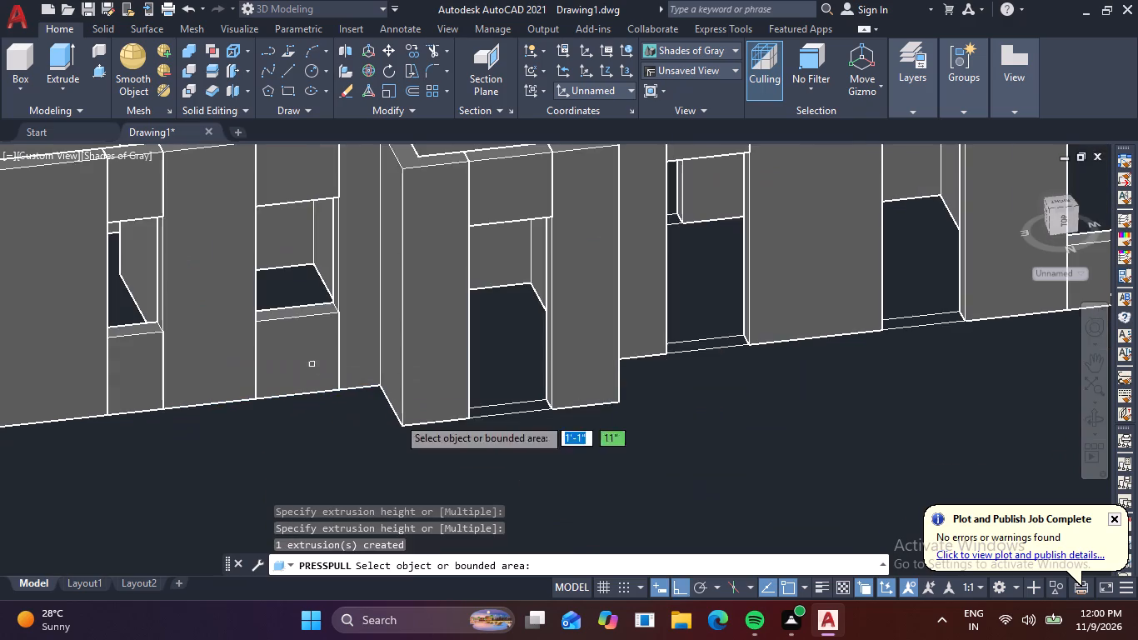
middle_drag(400, 430, 221, 452)
scroll(332, 431, up, 3)
click(342, 427)
key(space)
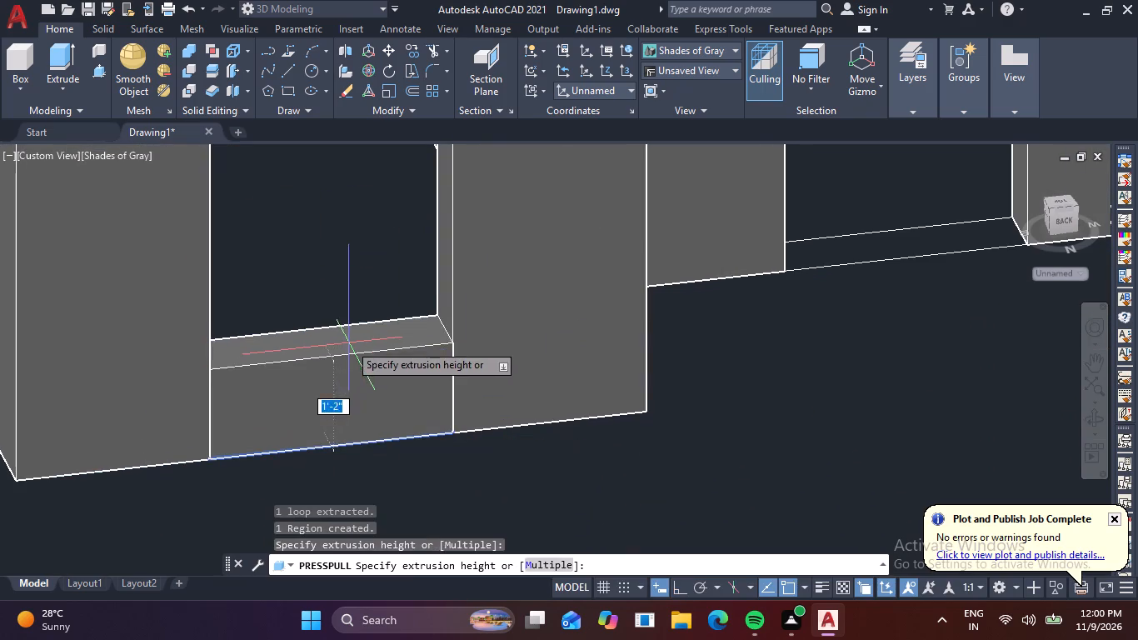
Presspull the two wide opening strips in the north wall west of the projecting bay to a height of 3'.
scroll(377, 368, down, 2)
middle_drag(499, 393, 389, 470)
scroll(440, 370, up, 2)
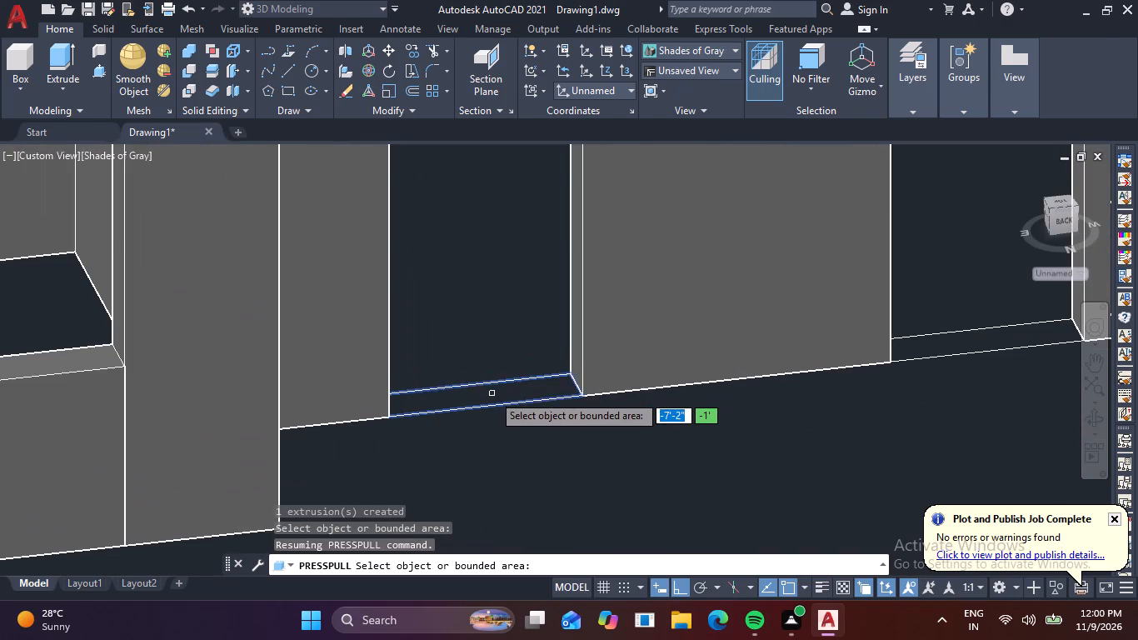
click(492, 394)
key(space)
scroll(514, 365, down, 2)
middle_drag(538, 402, 299, 497)
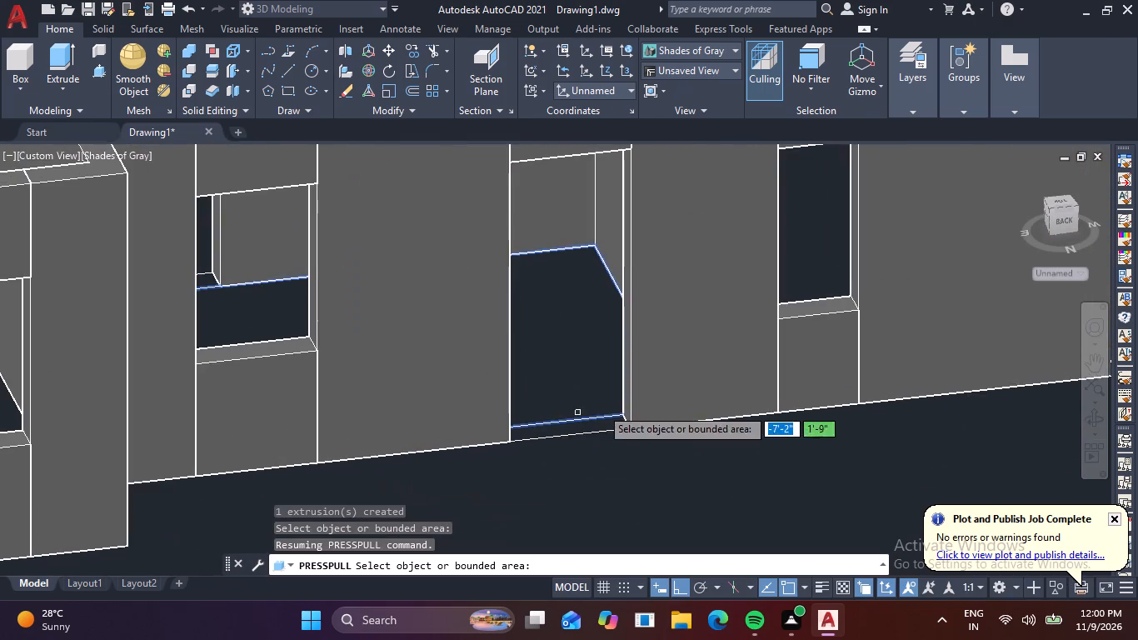
scroll(596, 410, up, 3)
click(572, 457)
key(space)
Presspull the L-shaped corner strip north of the recessed west wall and the opening strip beside the staircase to 3' high.
scroll(589, 372, down, 3)
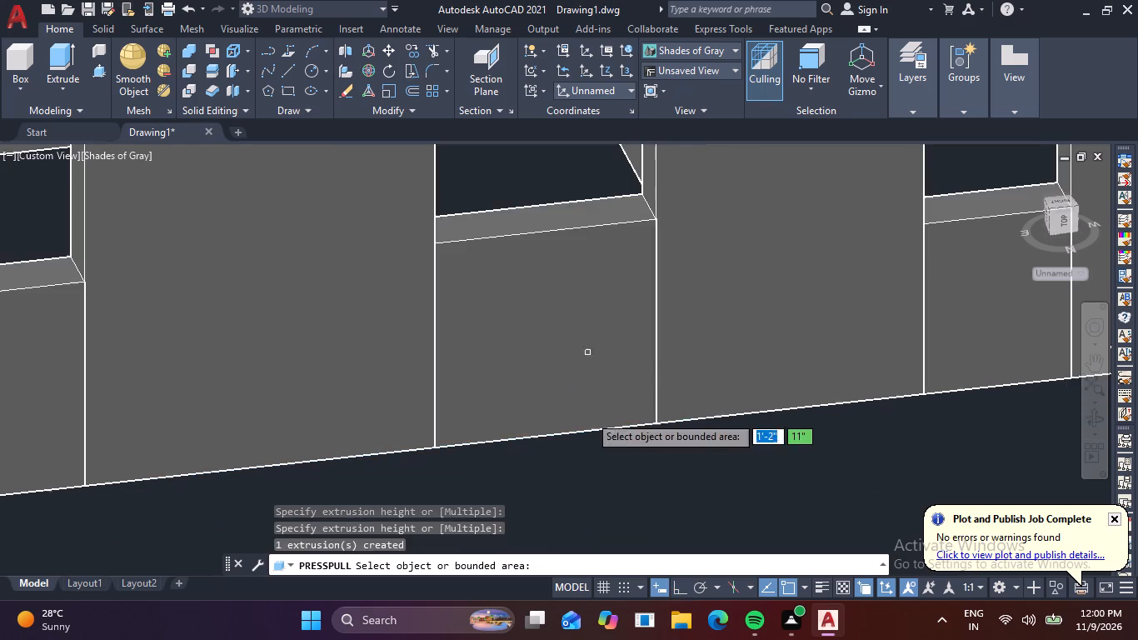
middle_drag(611, 427, 74, 581)
scroll(238, 524, down, 3)
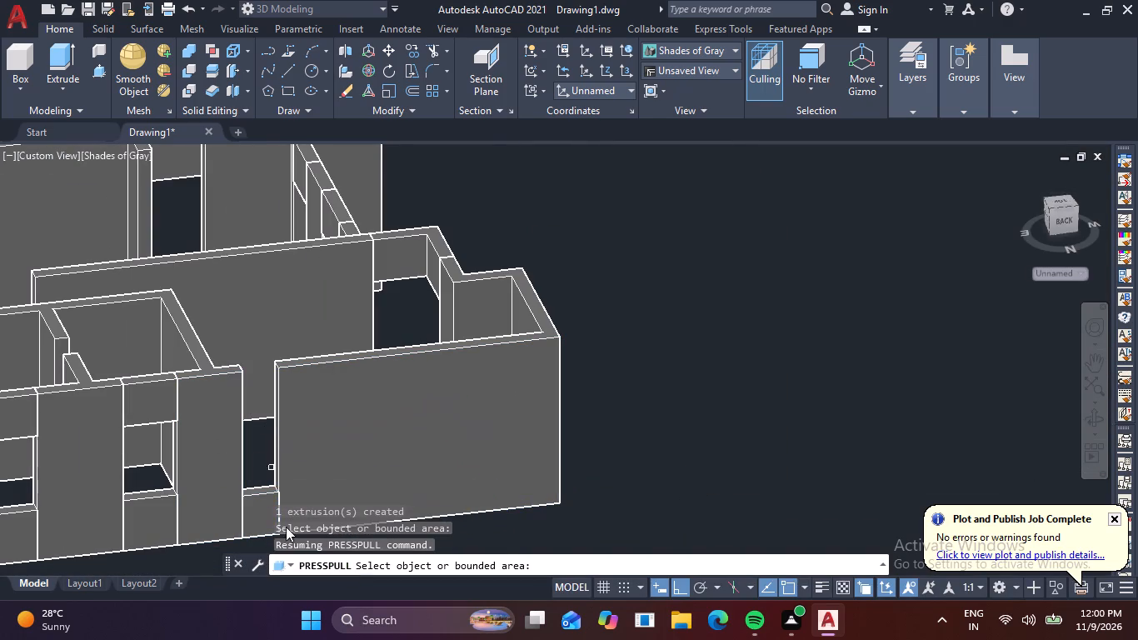
scroll(461, 426, down, 2)
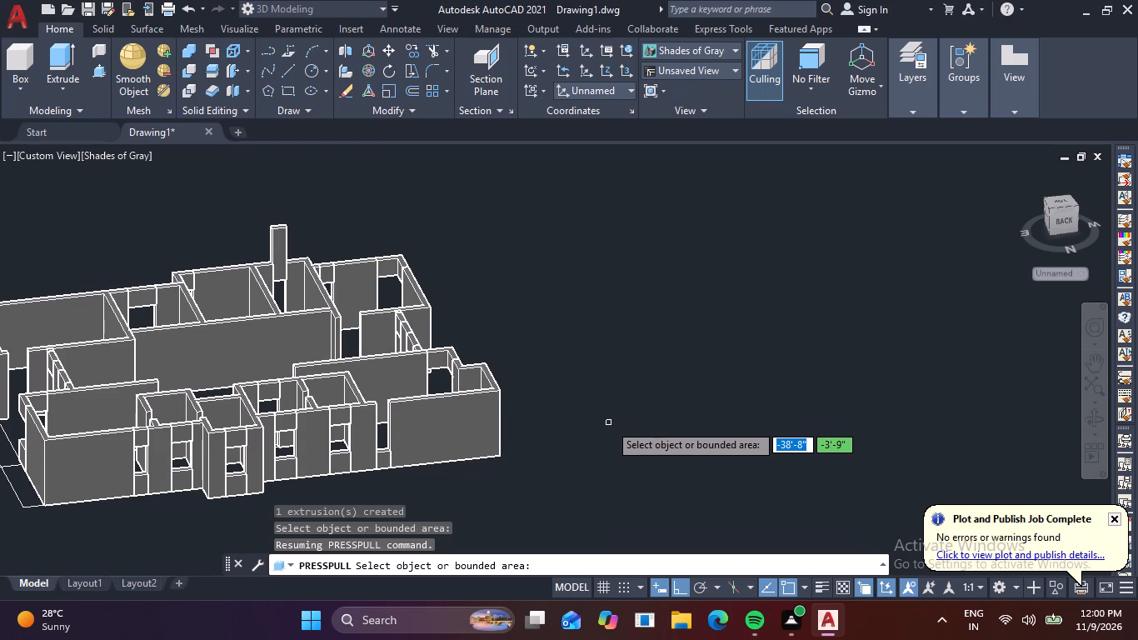
shift+middle_drag(575, 412, 440, 473)
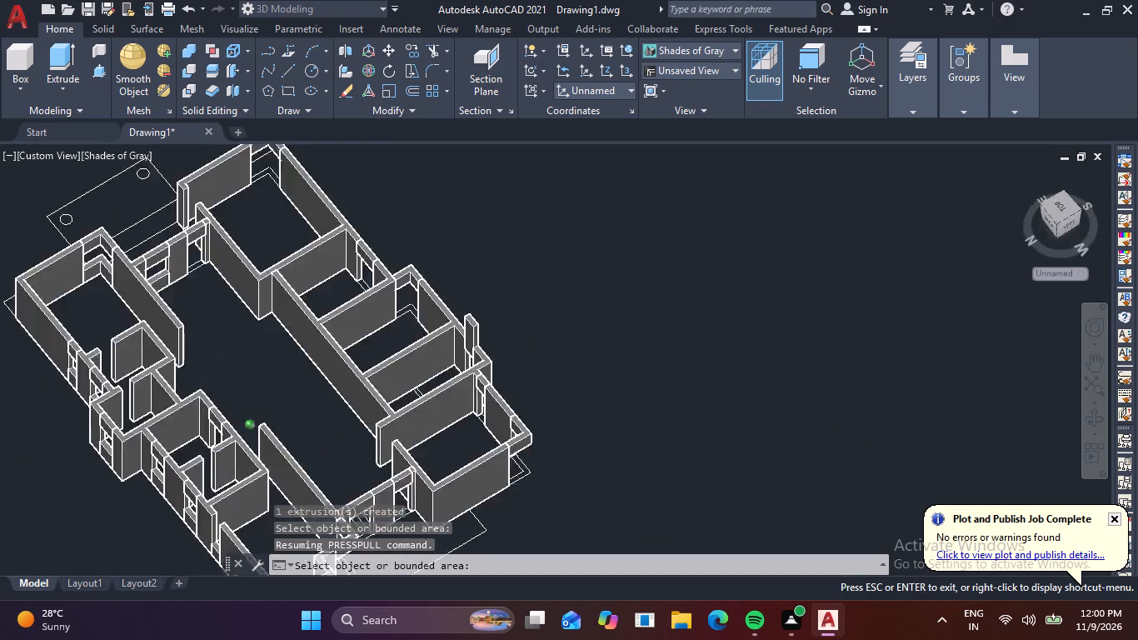
shift+middle_drag(440, 473, 370, 425)
scroll(216, 505, up, 2)
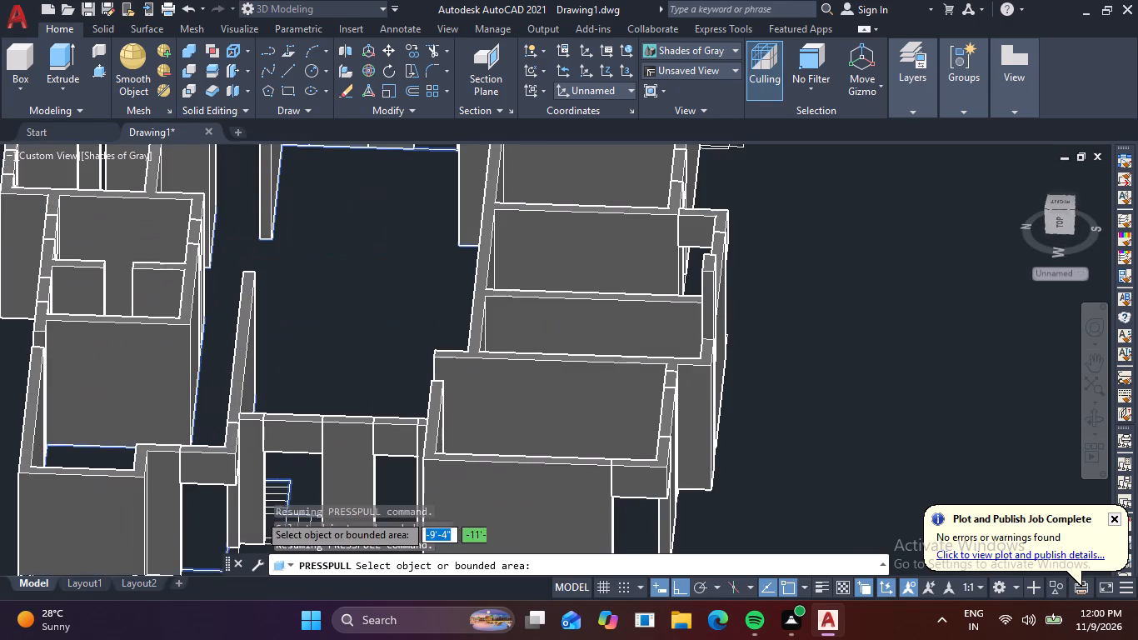
middle_drag(250, 507, 247, 397)
scroll(212, 466, up, 2)
click(239, 464)
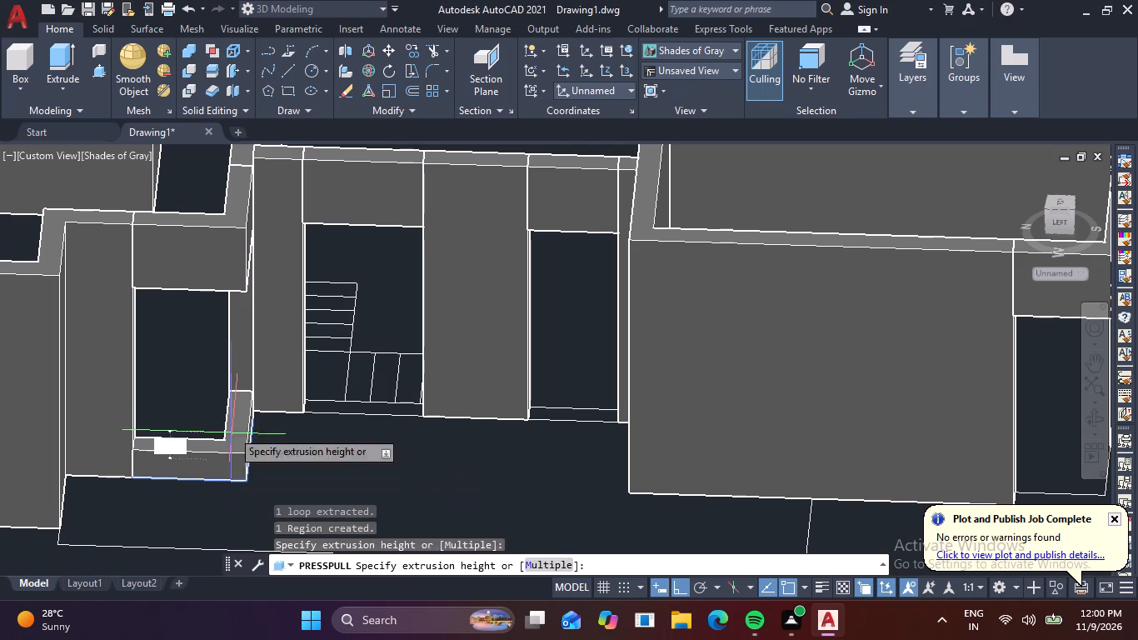
key(space)
scroll(282, 441, down, 2)
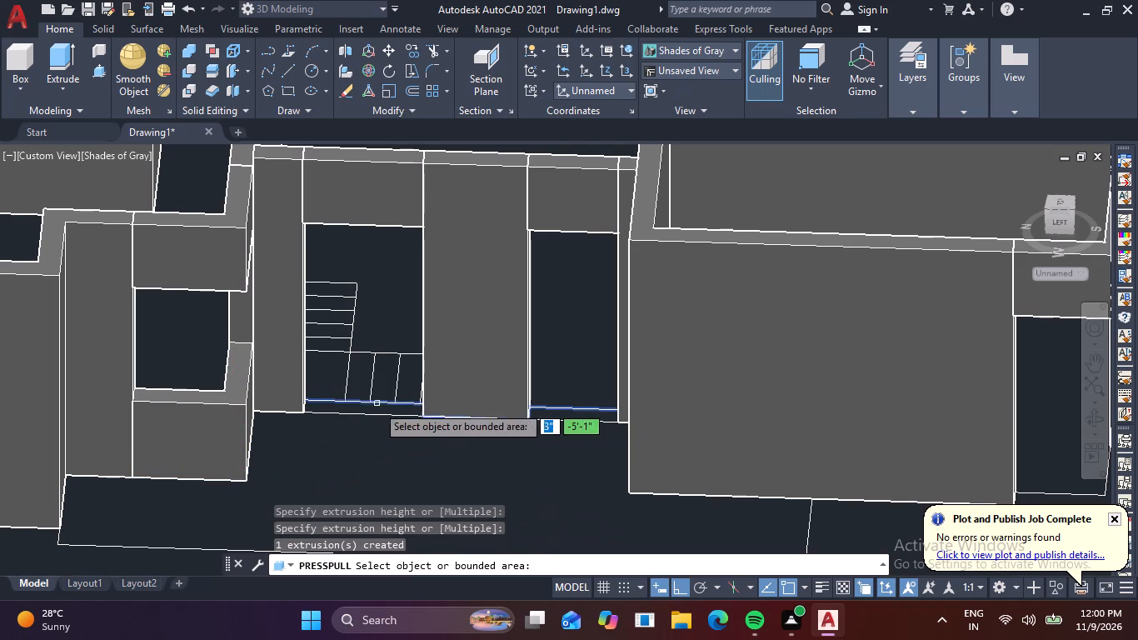
click(371, 410)
key(space)
Presspull the L-shaped opening strip at the house's southwest corner to a height of 3'.
scroll(427, 418, down, 2)
middle_drag(466, 431, 343, 437)
scroll(486, 442, up, 2)
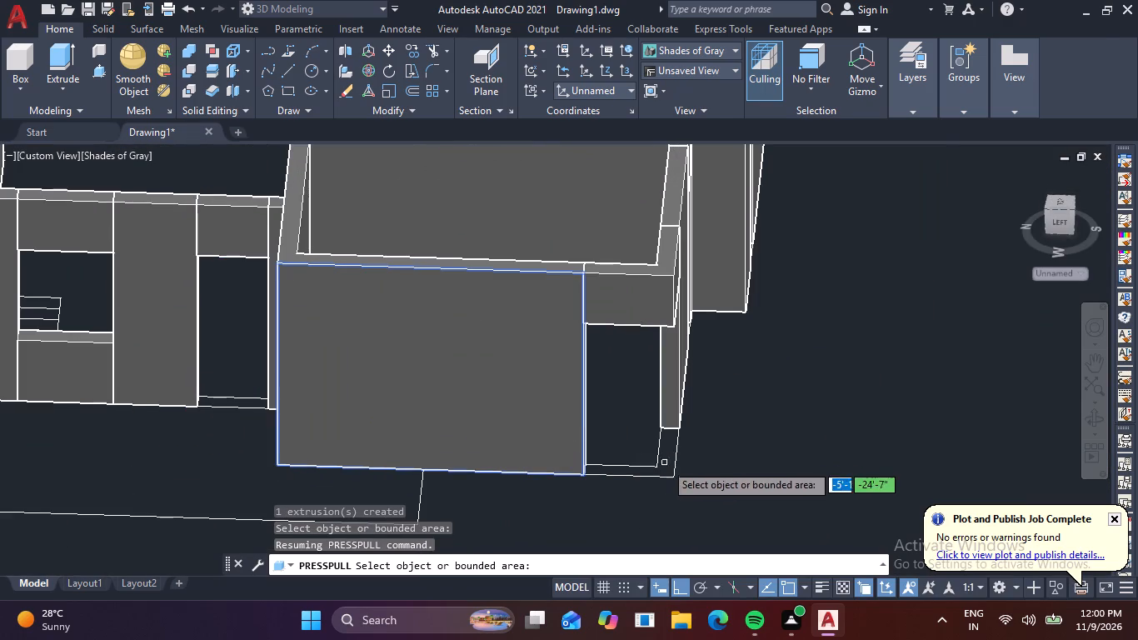
middle_drag(665, 470, 551, 435)
click(558, 430)
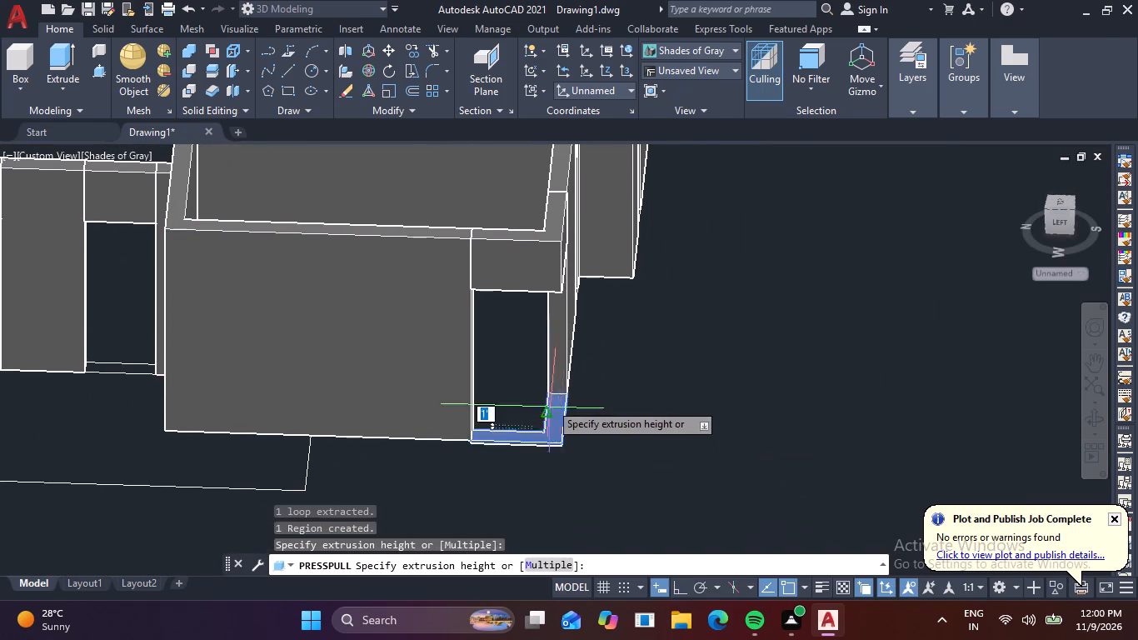
key(space)
Presspull the westernmost south wall opening strip and the narrow strip below the tall raised block to a height of 3'.
scroll(575, 417, down, 2)
shift+middle_drag(676, 425, 677, 430)
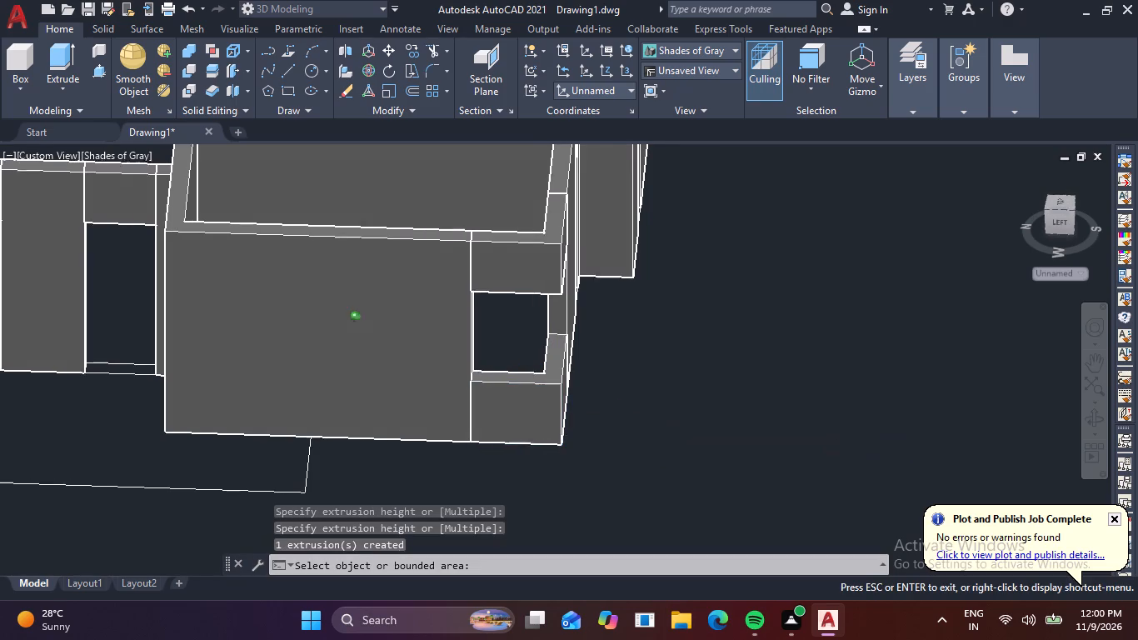
shift+middle_drag(677, 430, 527, 424)
scroll(442, 439, up, 2)
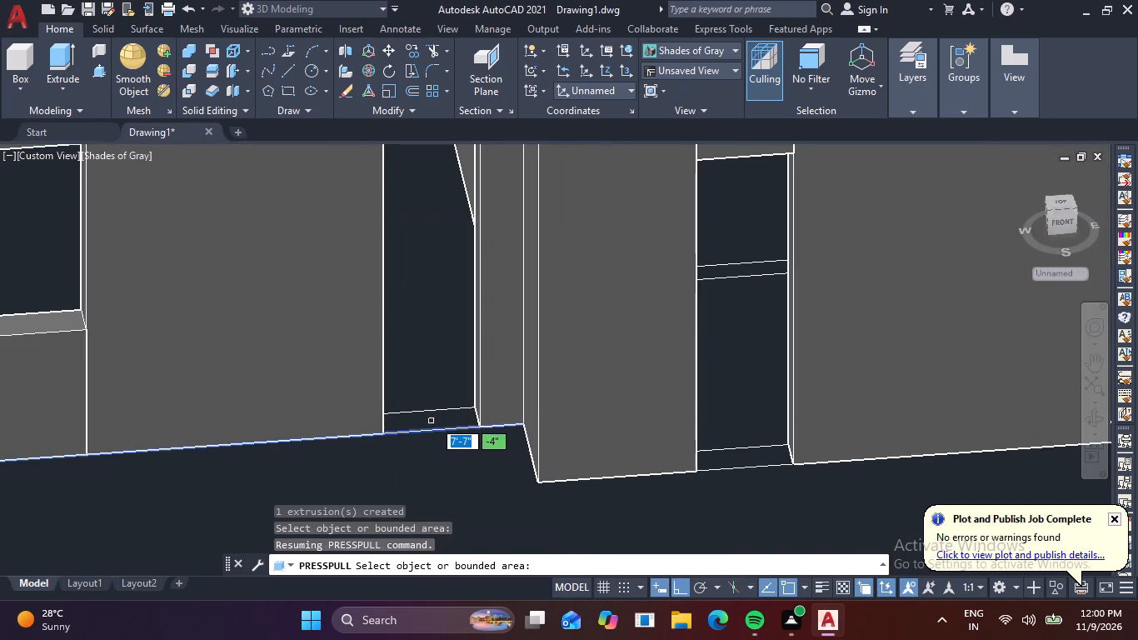
click(437, 414)
key(space)
scroll(481, 420, down, 2)
scroll(605, 447, up, 1)
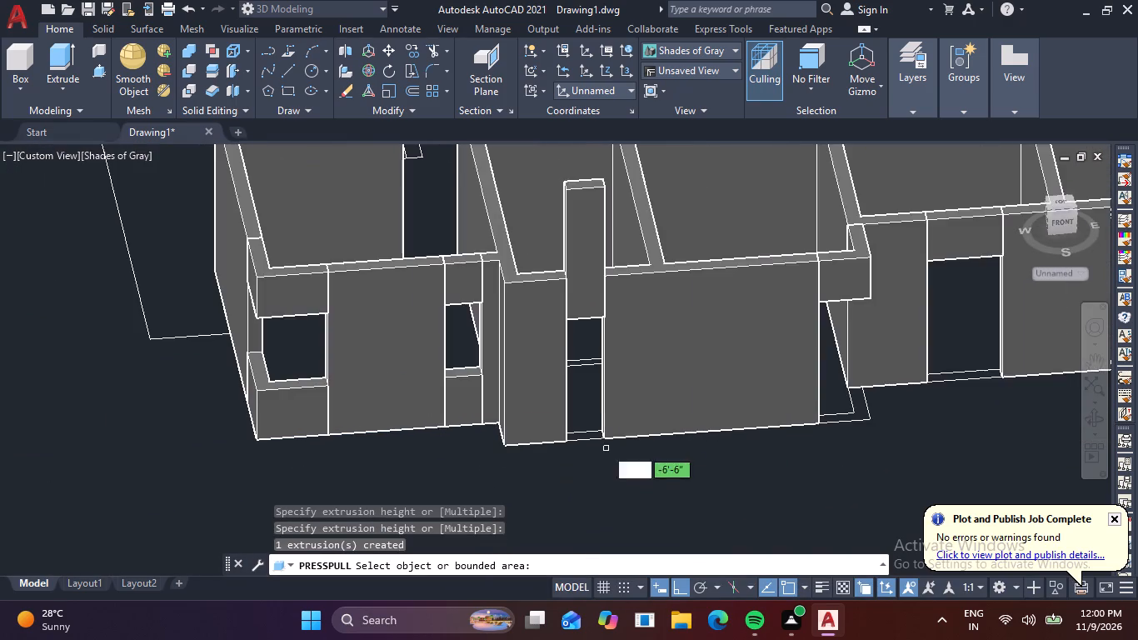
scroll(602, 443, up, 1)
click(572, 421)
key(space)
Presspull the L-shaped strip at the south wall's middle projecting corner and the opening strip just east of it to 3' high.
scroll(563, 376, down, 3)
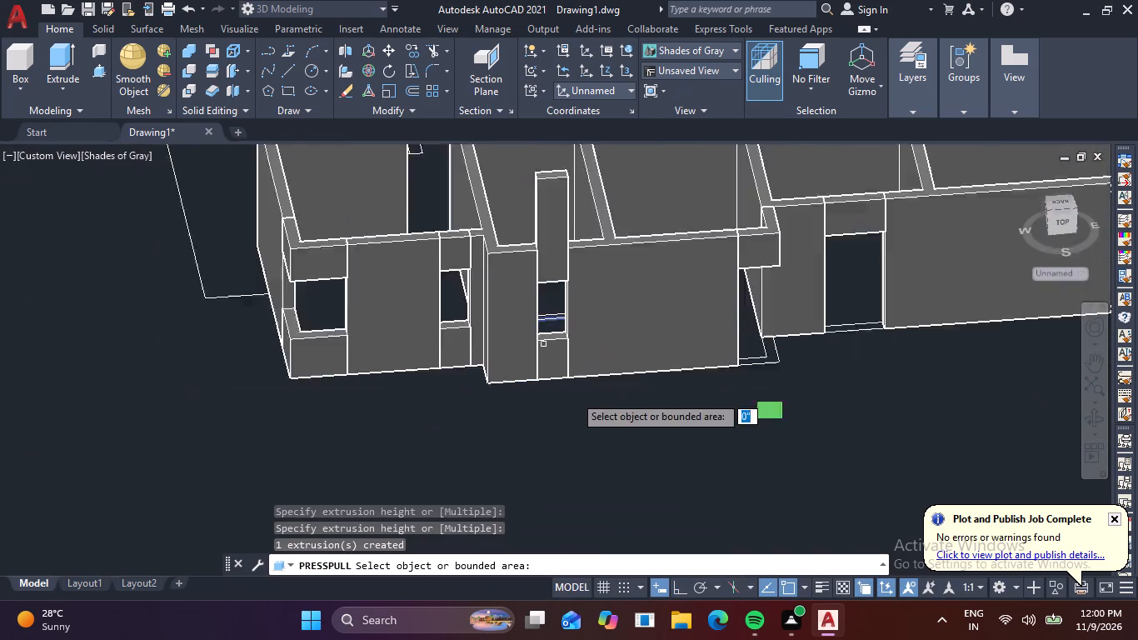
shift+middle_drag(701, 411, 600, 415)
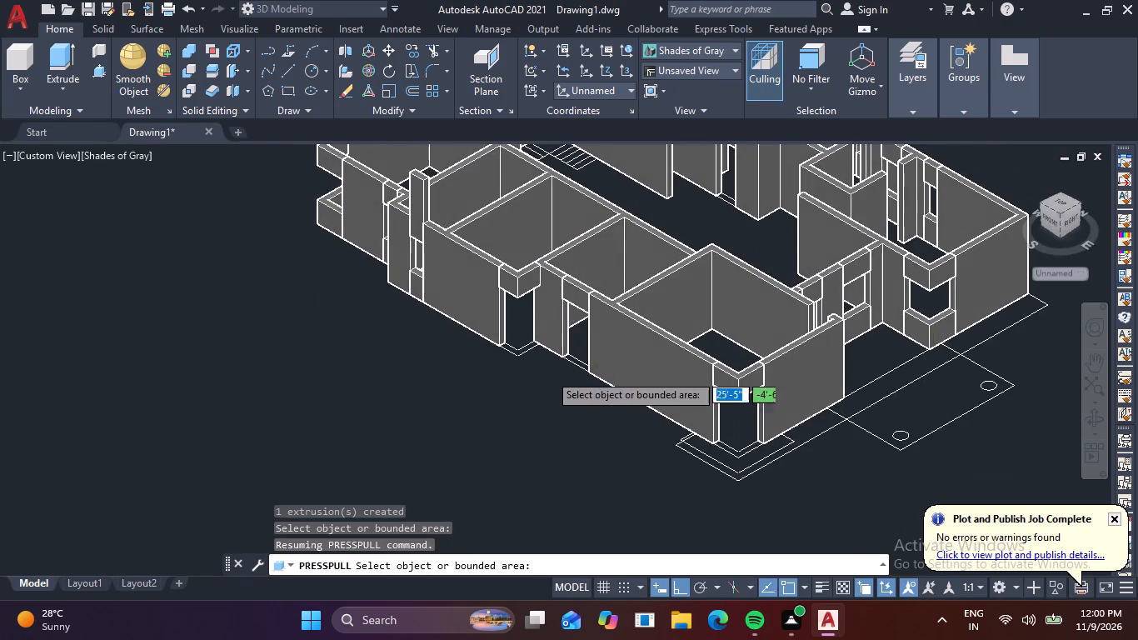
scroll(512, 347, up, 3)
click(544, 359)
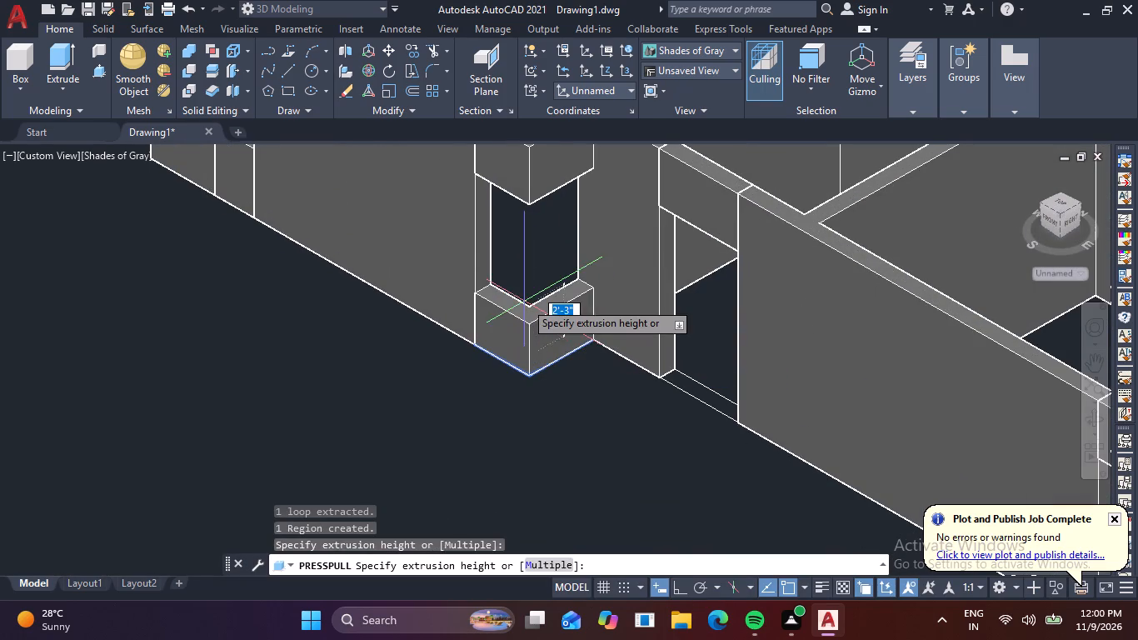
key(space)
scroll(563, 382, down, 2)
scroll(611, 368, up, 3)
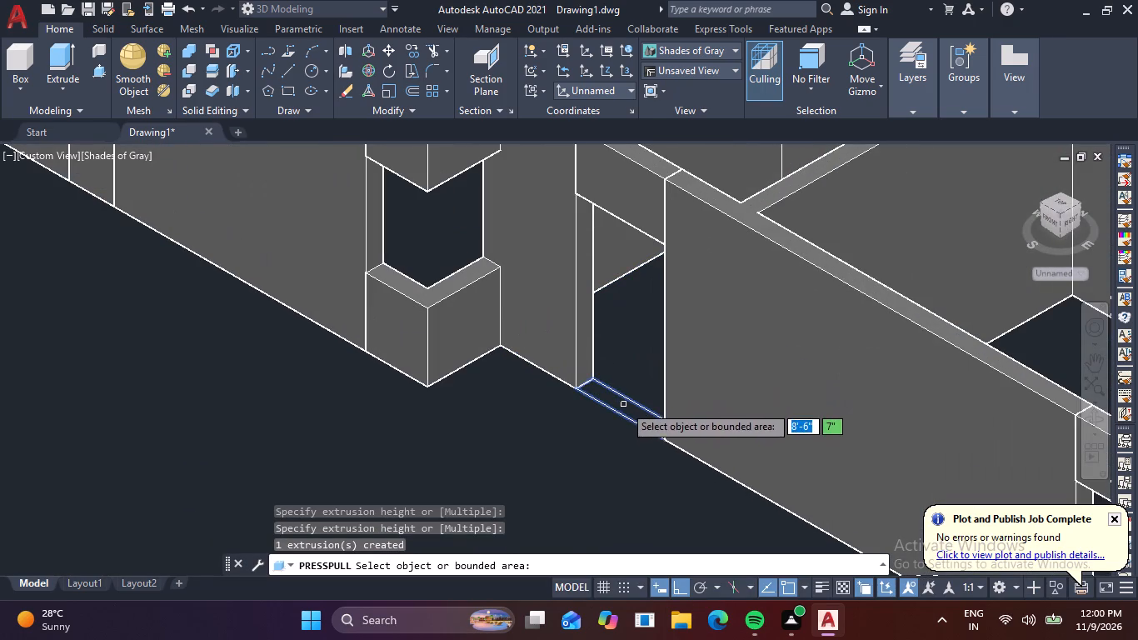
click(625, 408)
key(space)
Presspull the L-shaped opening strip at the house's southeast corner to a height of 3'.
scroll(613, 379, down, 2)
middle_drag(641, 405, 526, 365)
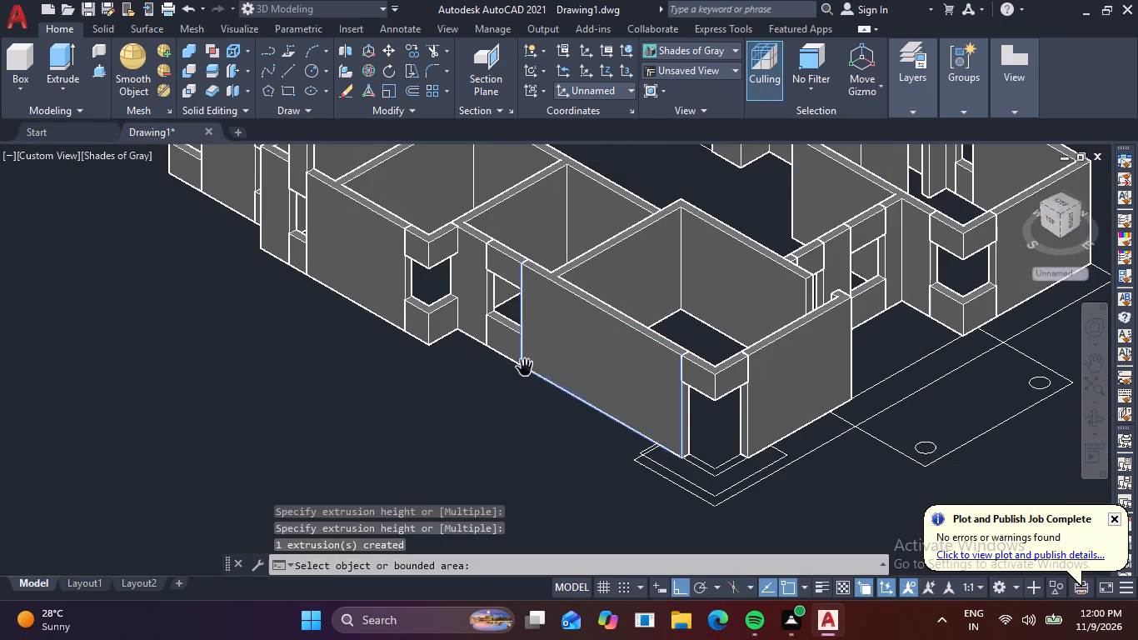
scroll(724, 457, up, 2)
click(709, 490)
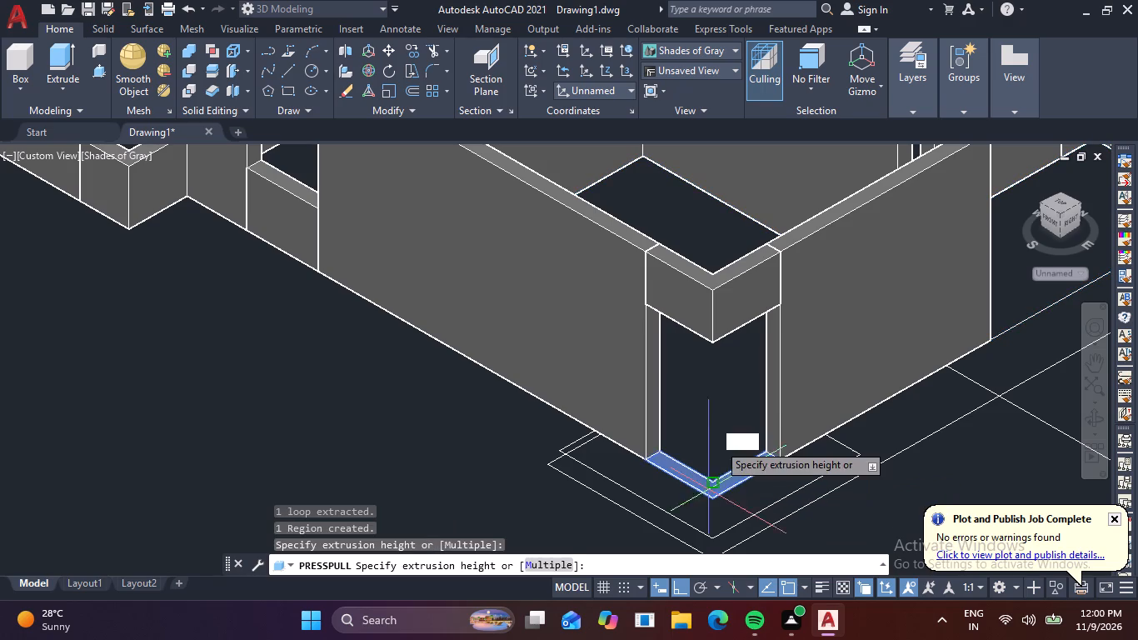
key(space)
Move the sill block in the north wall's narrow opening, beside the long western wall segment, up flush with the wall top.
scroll(667, 466, down, 2)
middle_drag(648, 497, 503, 515)
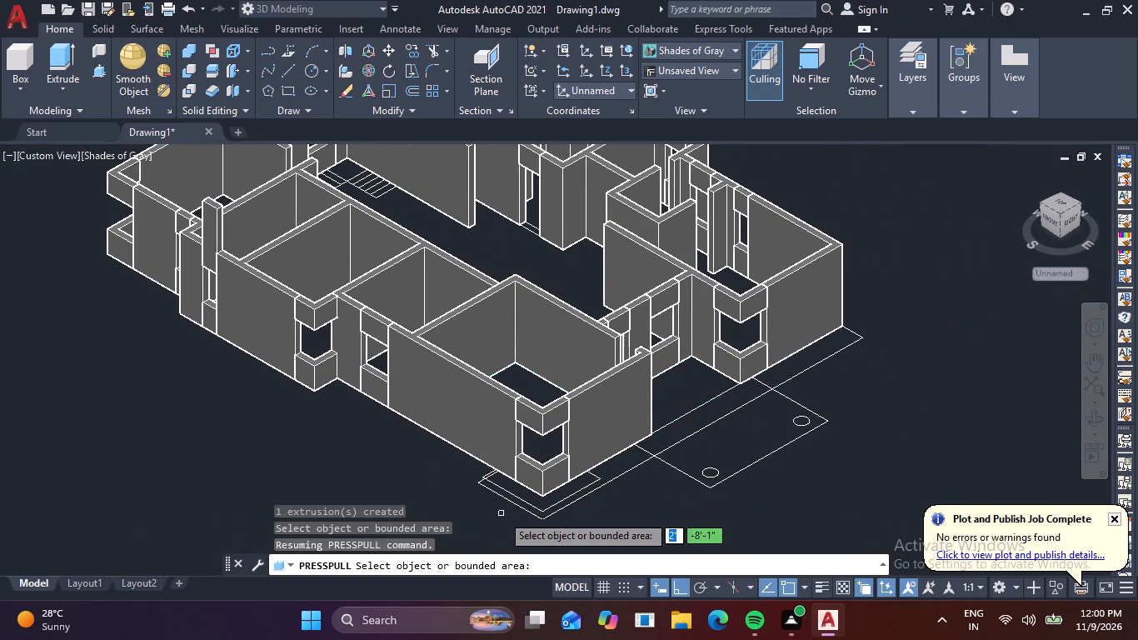
shift+middle_drag(654, 486, 551, 486)
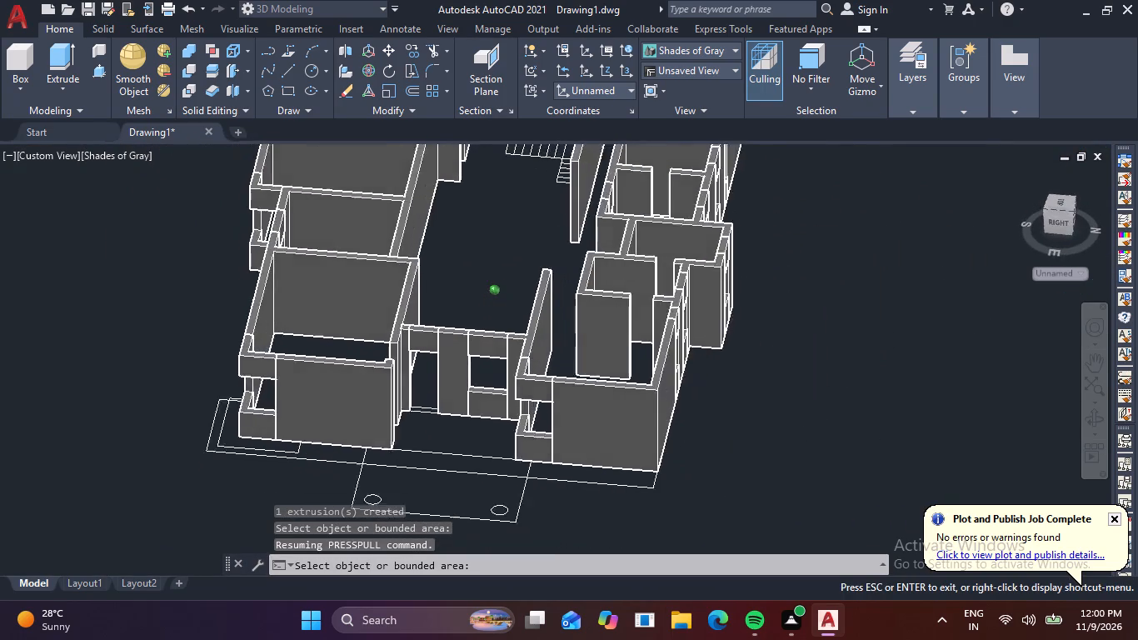
shift+middle_drag(551, 486, 419, 487)
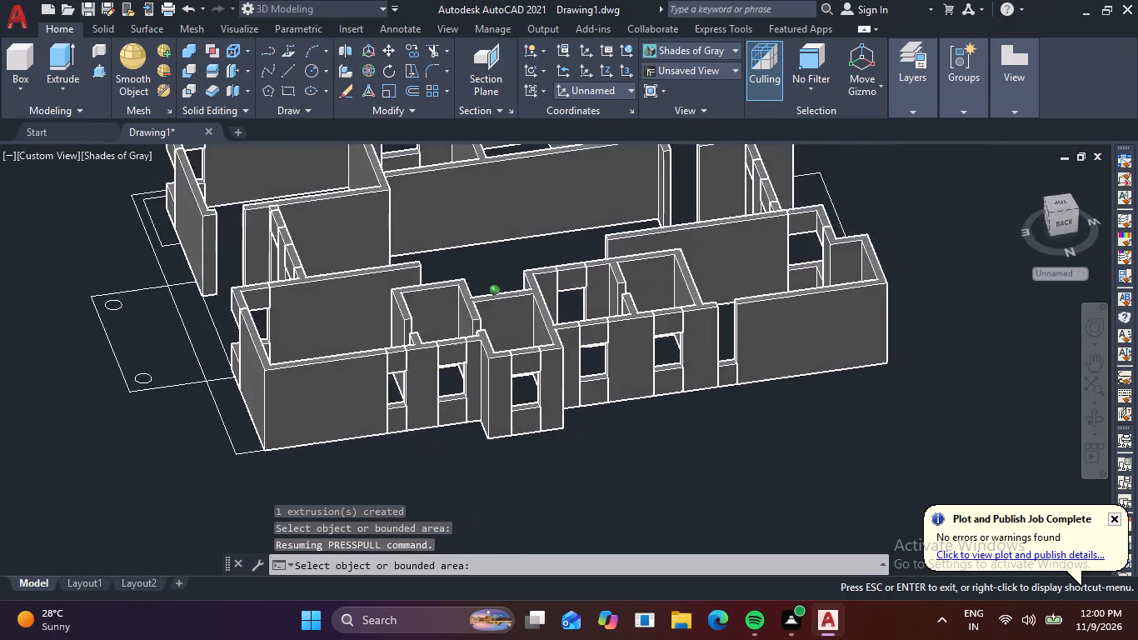
shift+middle_drag(419, 487, 367, 490)
scroll(582, 419, up, 2)
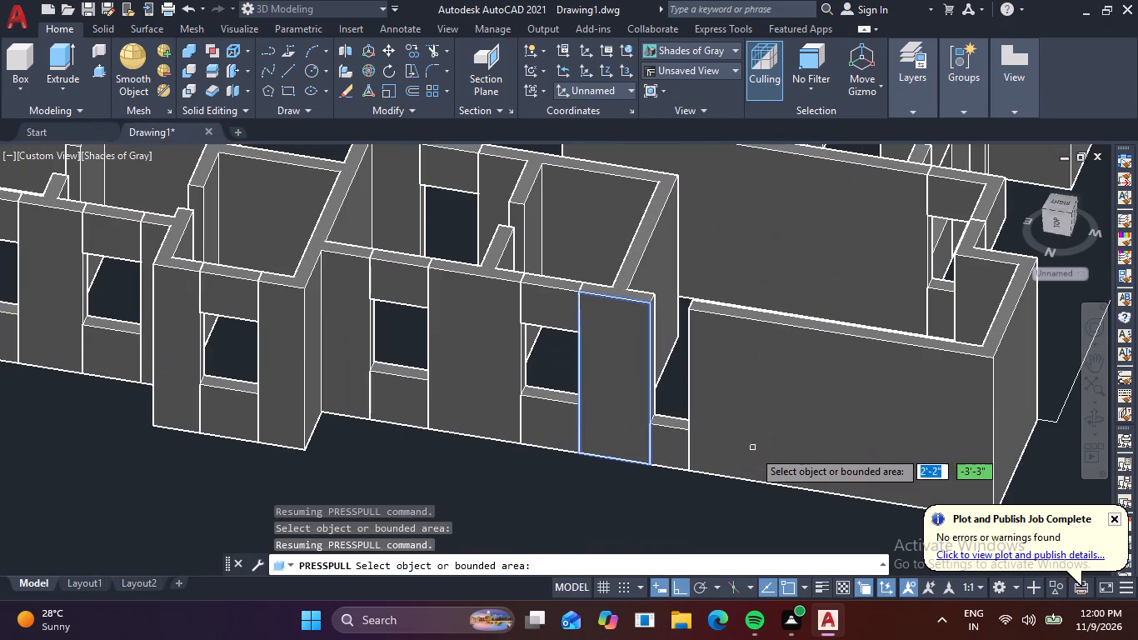
key(Escape)
key(Escape)
key(Escape)
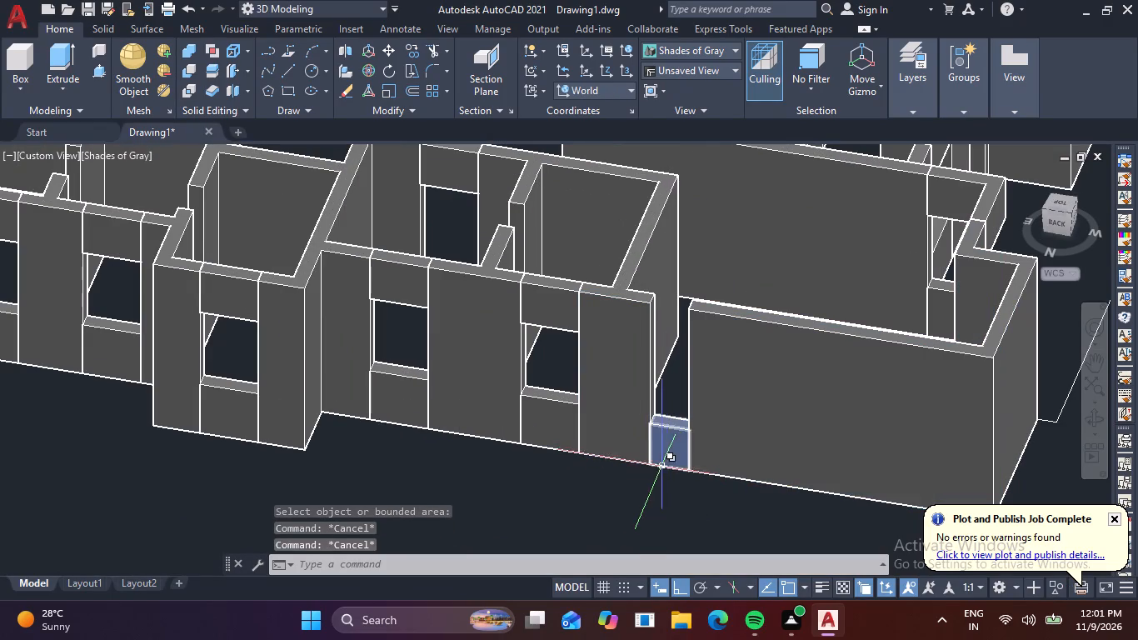
click(660, 462)
key(m)
key(space)
scroll(688, 437, up, 4)
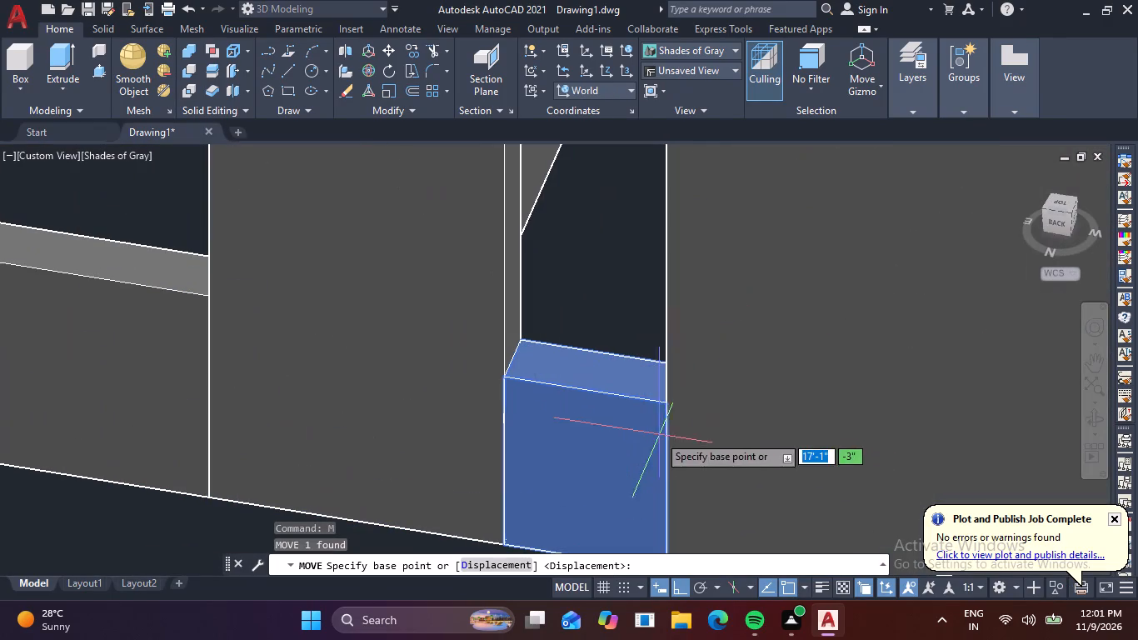
click(505, 381)
middle_drag(467, 328, 466, 351)
scroll(467, 335, down, 1)
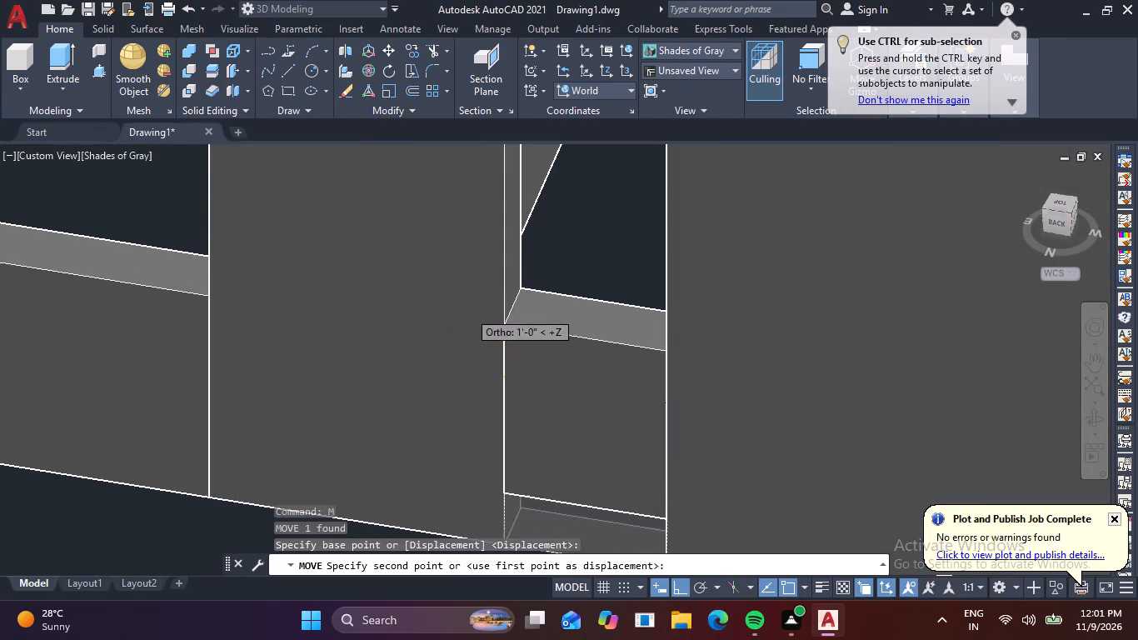
middle_drag(466, 351, 423, 621)
click(456, 207)
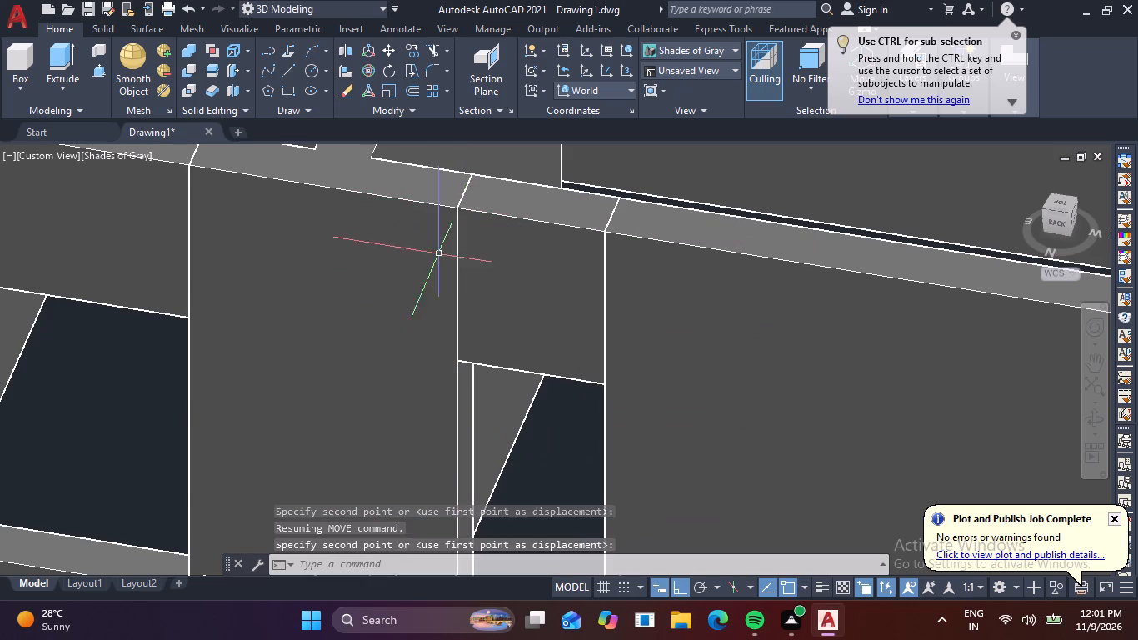
key(Escape)
key(Escape)
Presspull the floor strip of that narrow north wall opening to a height of 3'.
click(100, 76)
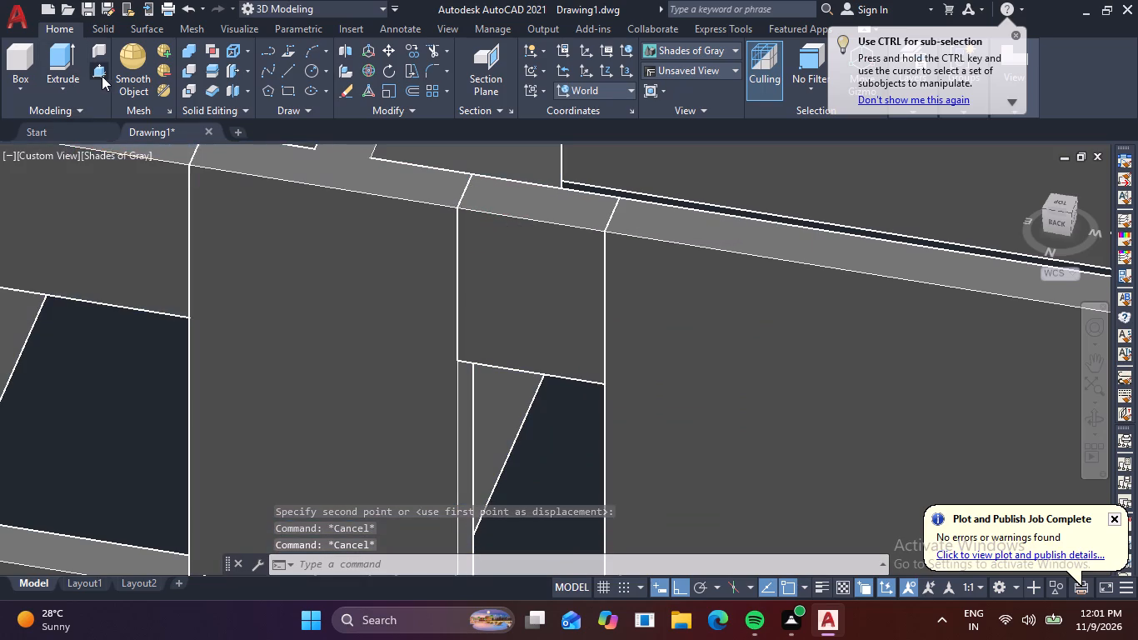
scroll(238, 272, down, 3)
middle_drag(300, 363, 306, 276)
scroll(360, 356, up, 3)
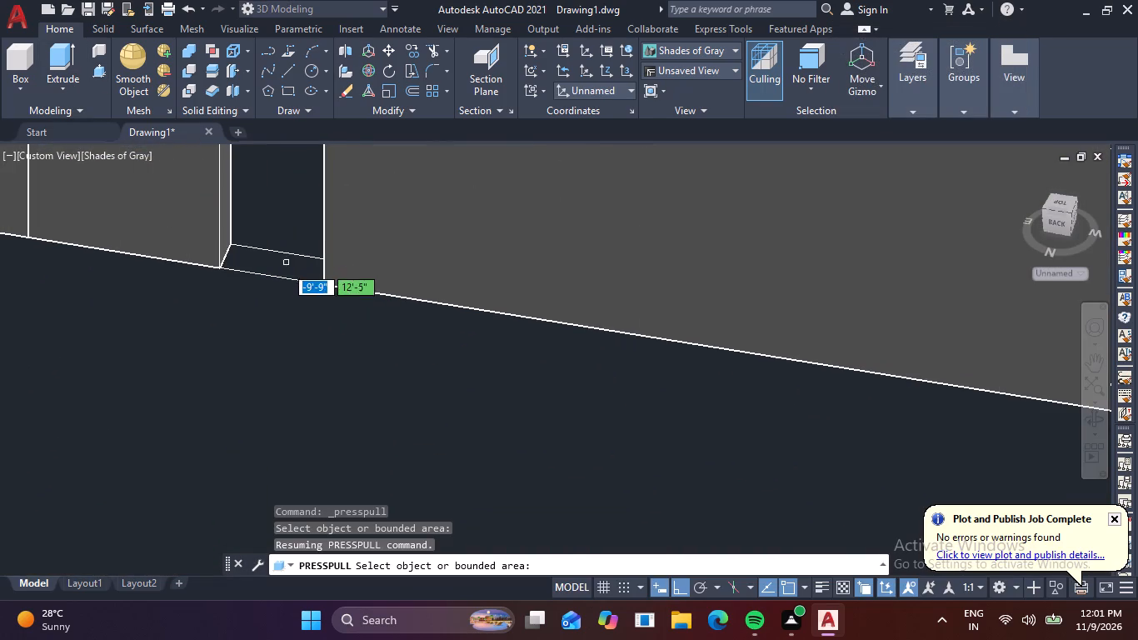
click(282, 270)
key(3)
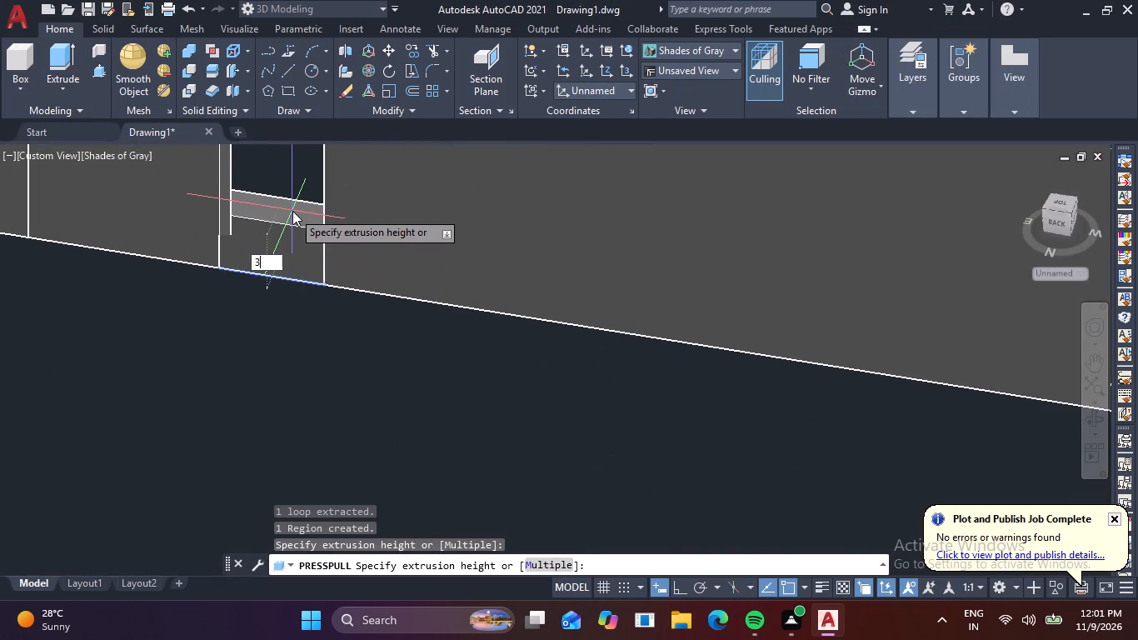
key(apostrophe)
key(space)
scroll(297, 223, down, 2)
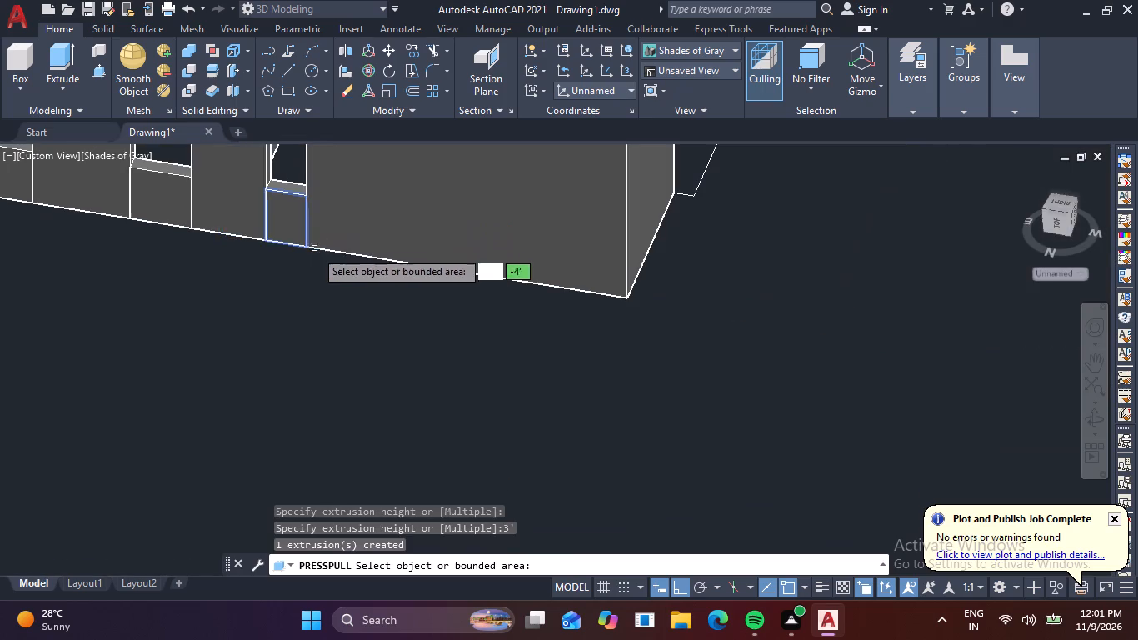
key(Escape)
Examine the whole house model from the side, from above and around its outer walls.
scroll(306, 272, down, 2)
scroll(212, 316, down, 1)
middle_drag(213, 321, 394, 469)
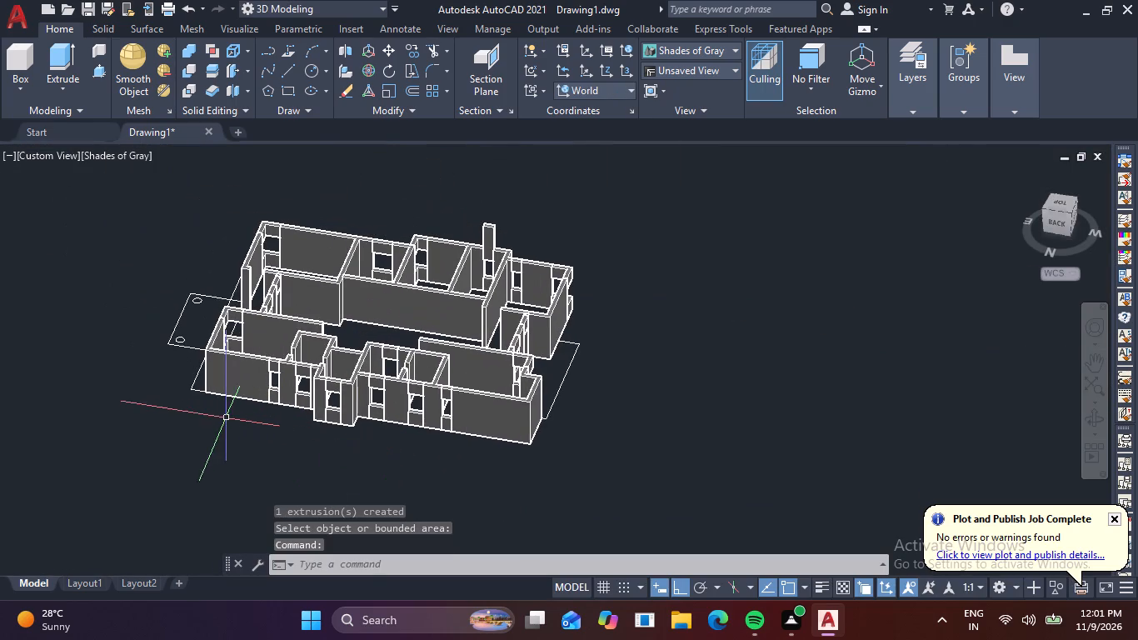
shift+middle_drag(169, 414, 367, 347)
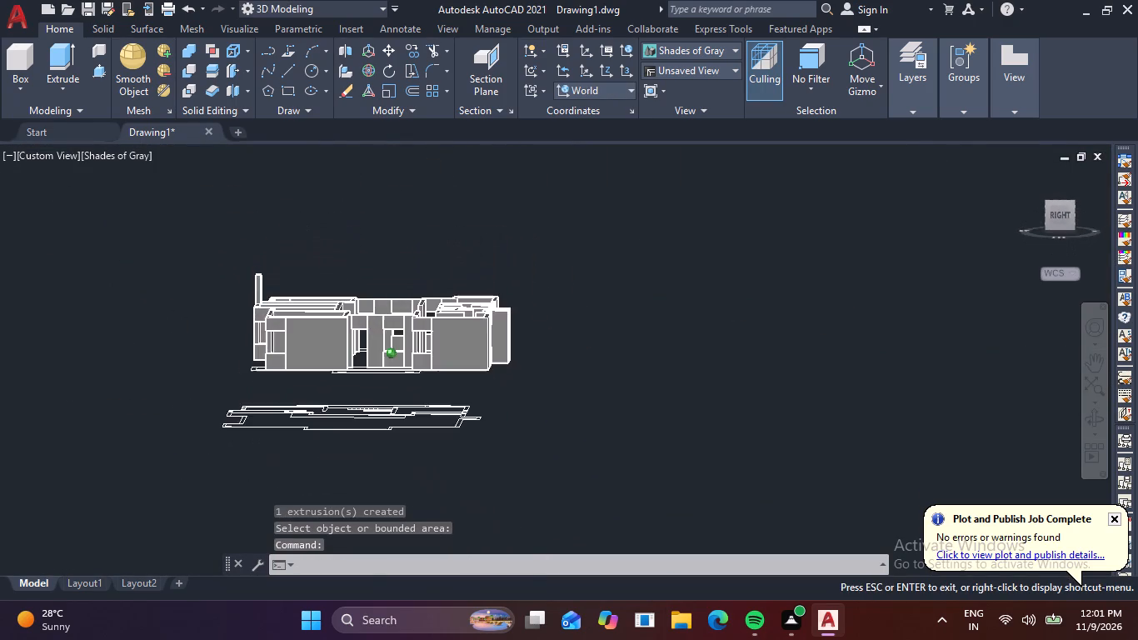
shift+middle_drag(367, 347, 368, 444)
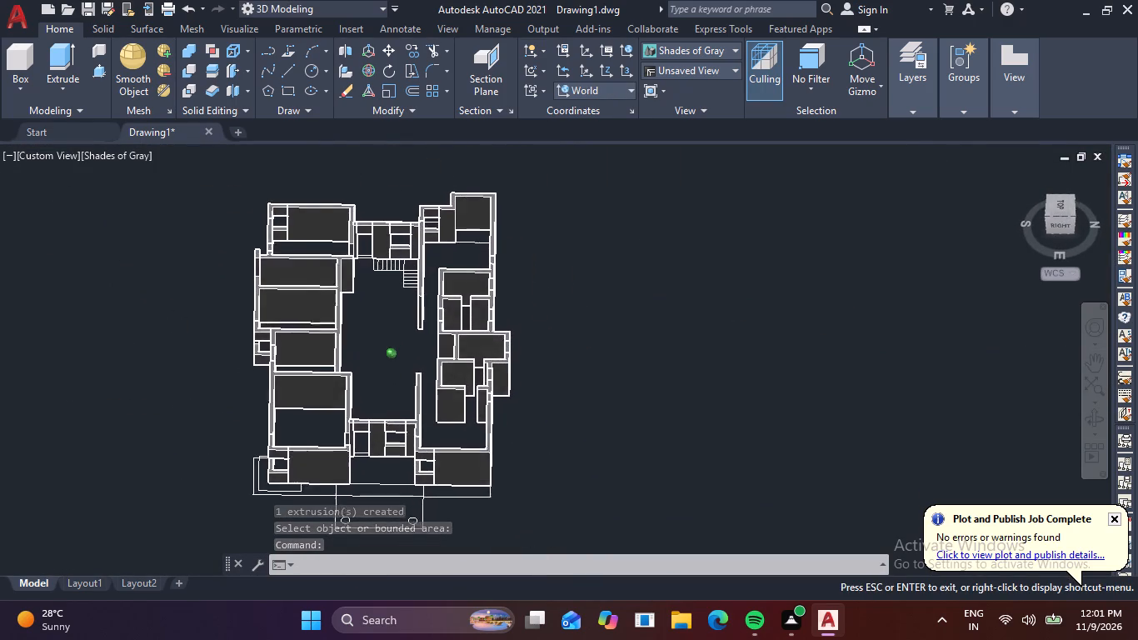
shift+middle_drag(368, 444, 367, 447)
scroll(358, 430, down, 2)
middle_drag(382, 435, 405, 340)
shift+middle_drag(329, 431, 358, 436)
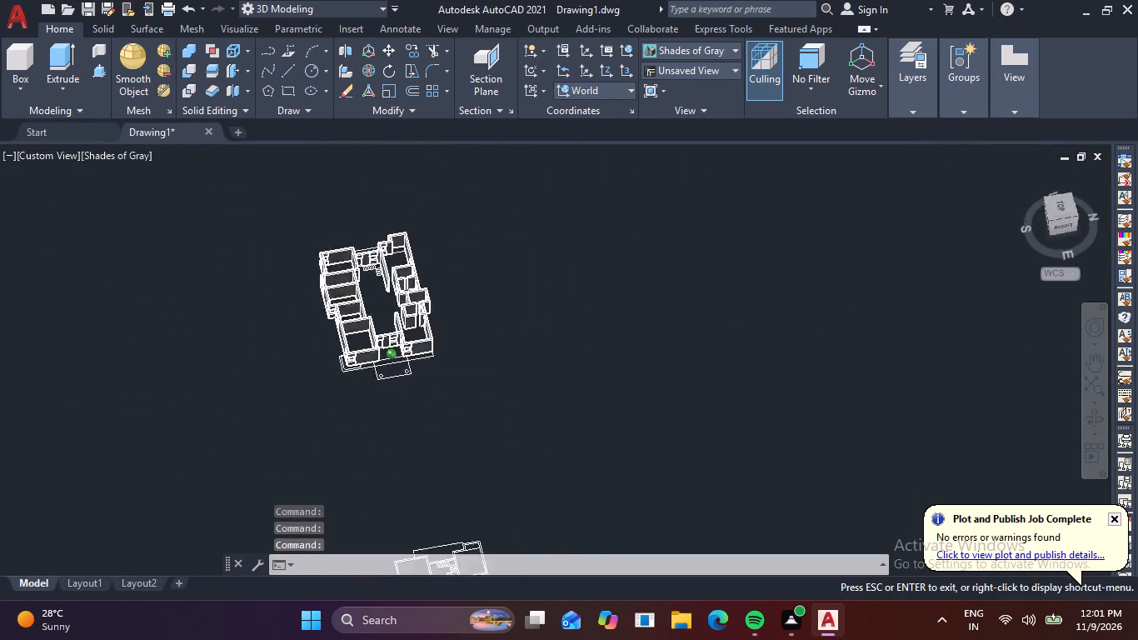
shift+middle_drag(358, 436, 529, 437)
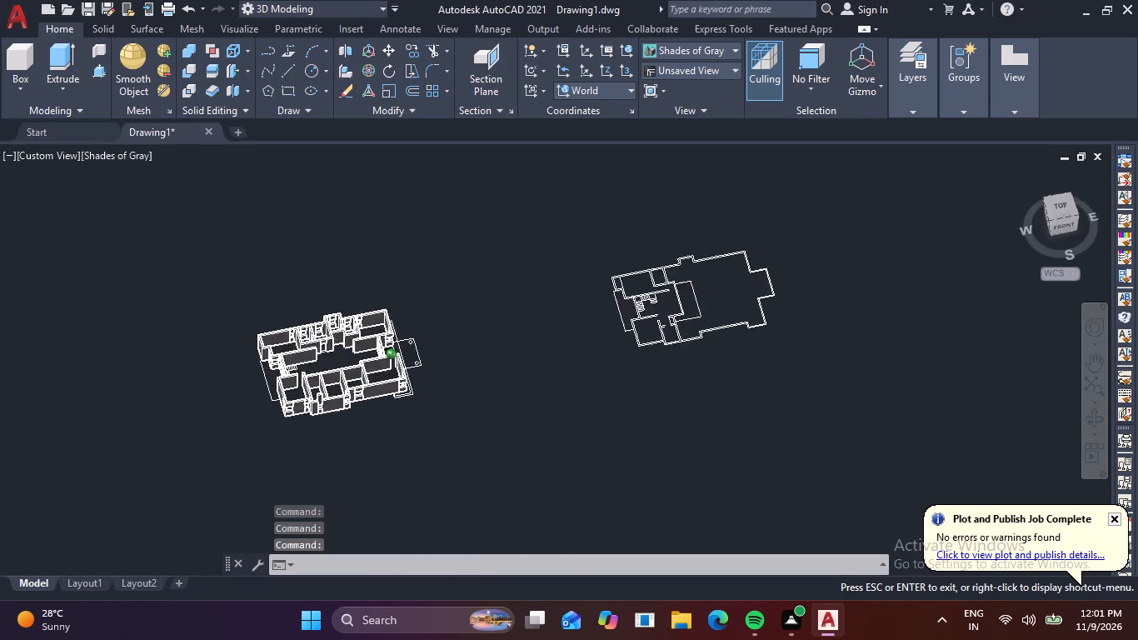
shift+middle_drag(529, 437, 305, 407)
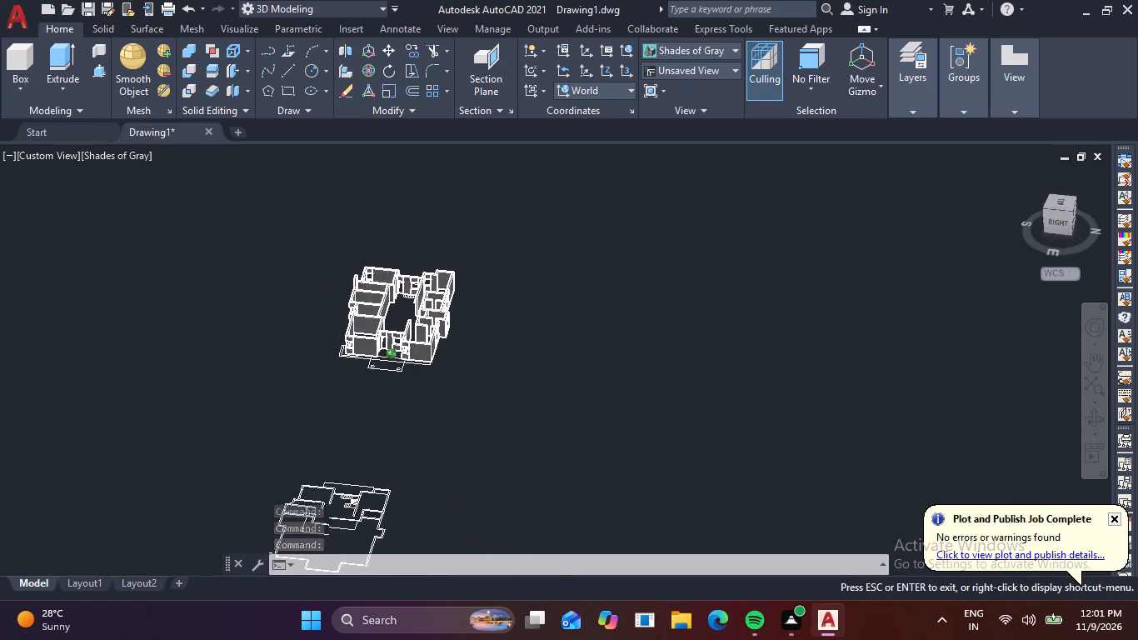
shift+middle_drag(305, 407, 308, 409)
Delete the sill block beneath the tall raised block in the south wall's western projection.
scroll(396, 338, up, 2)
shift+middle_drag(399, 389, 438, 340)
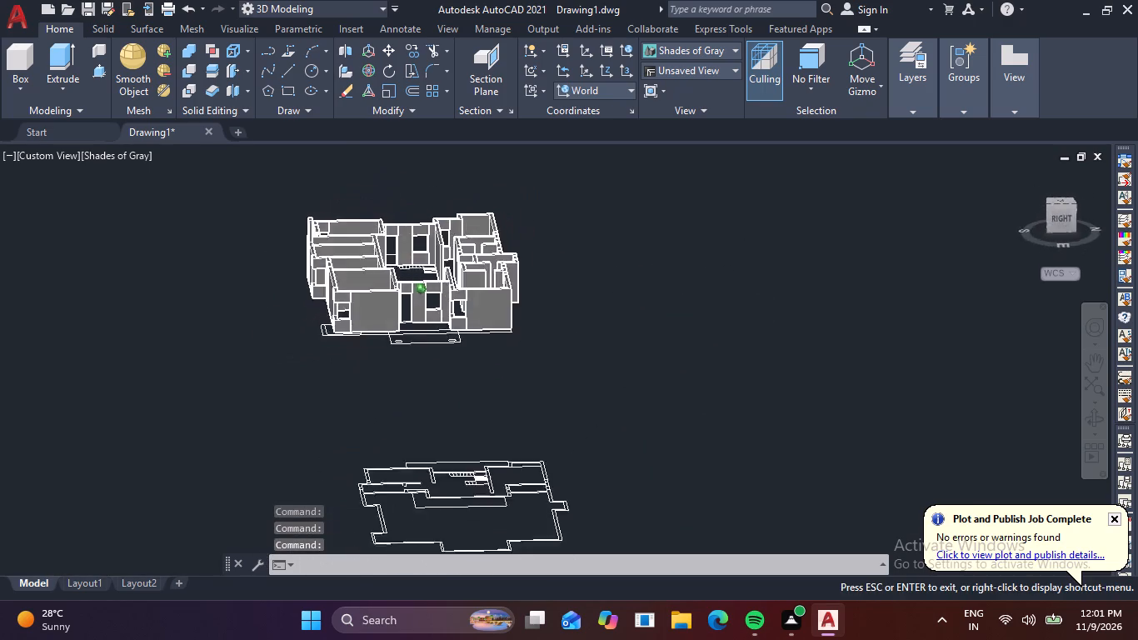
shift+middle_drag(438, 340, 601, 382)
scroll(323, 312, up, 4)
middle_drag(604, 417, 574, 375)
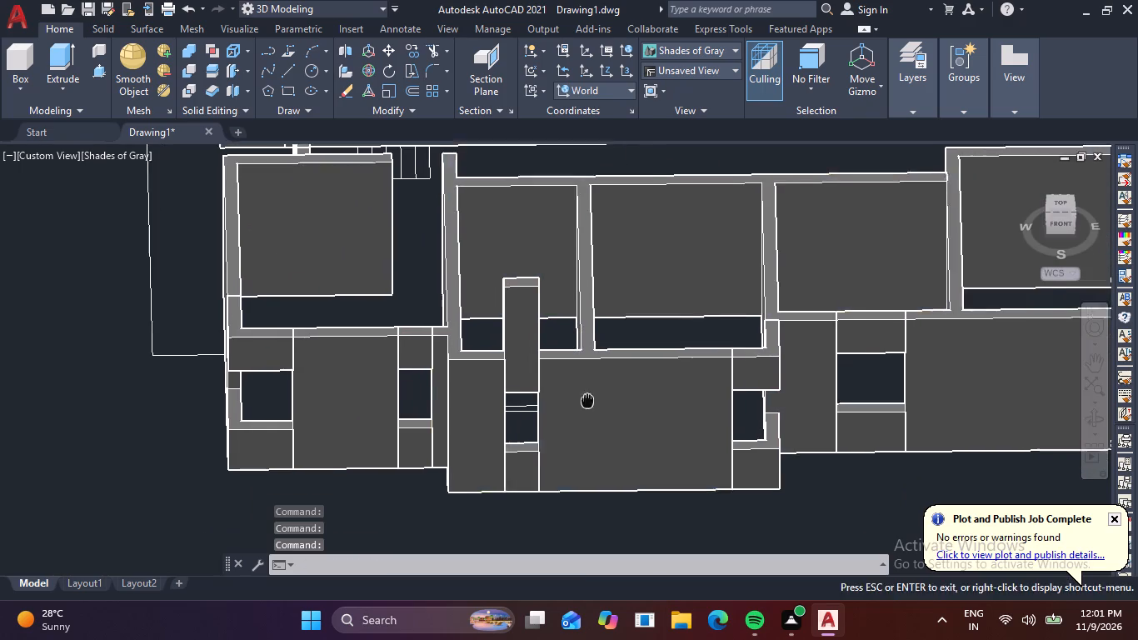
middle_drag(574, 375, 570, 371)
click(512, 439)
key(Delete)
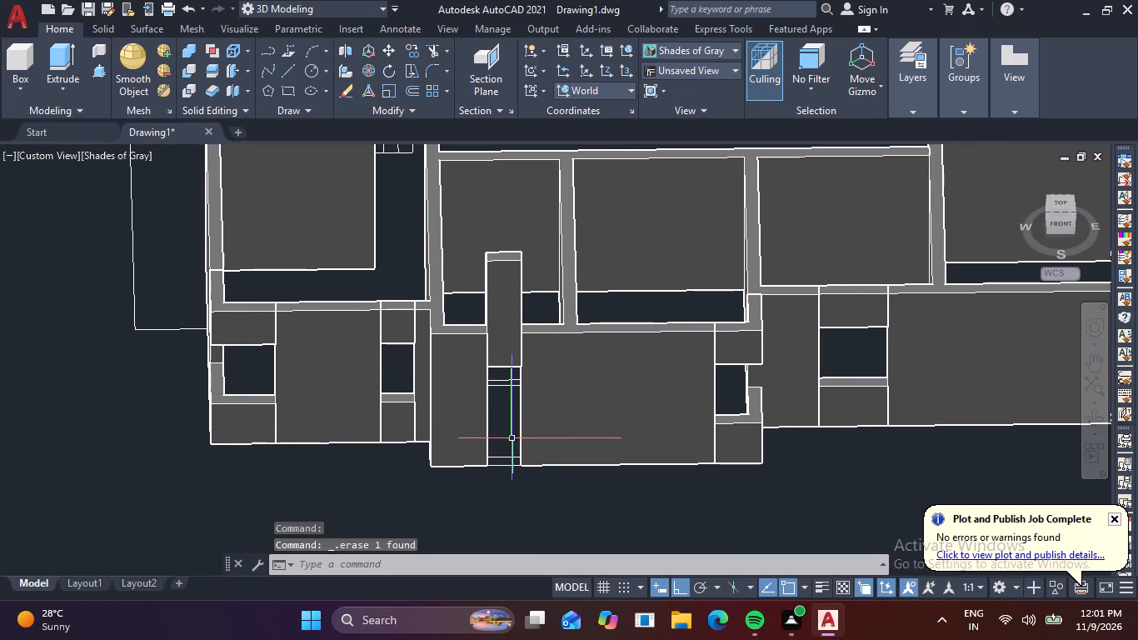
Move the tall raised block straight down onto the base of the south wall, snapping its lower front corner to the opening's ground corner.
click(505, 336)
key(m)
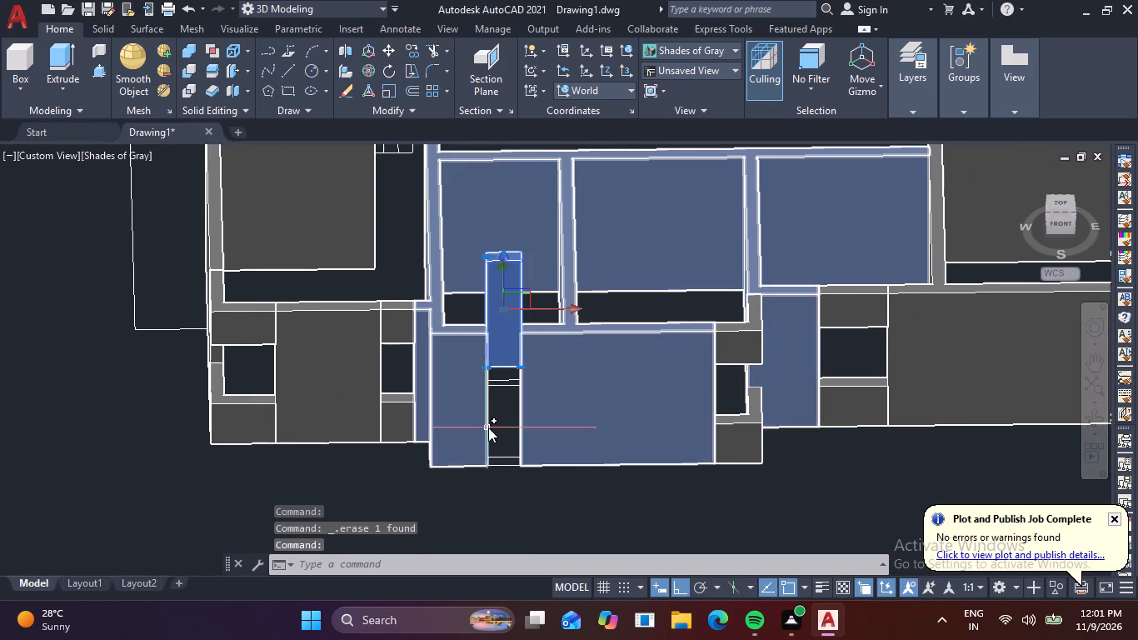
key(space)
scroll(481, 443, up, 5)
middle_drag(519, 266, 449, 490)
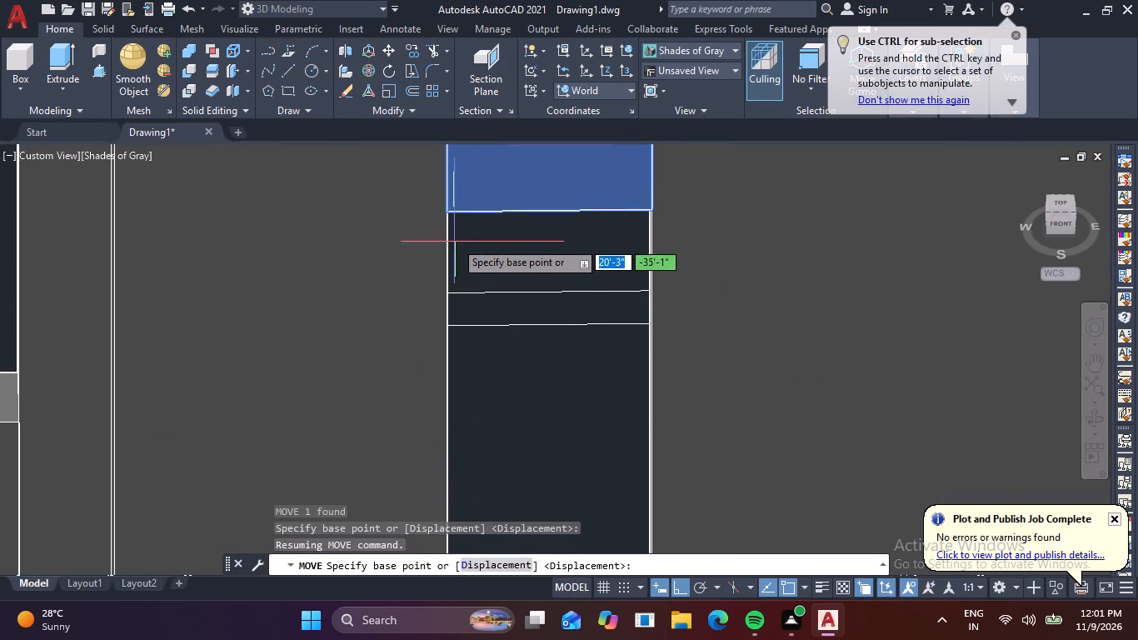
click(444, 215)
scroll(479, 412, down, 2)
middle_drag(475, 436, 406, 180)
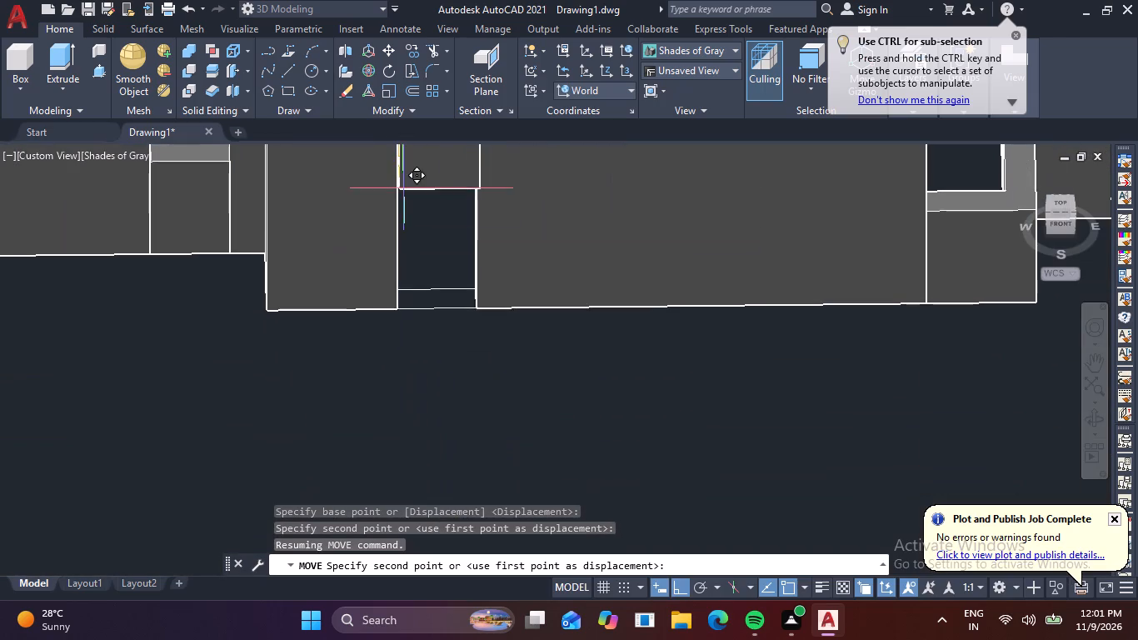
scroll(361, 352, up, 4)
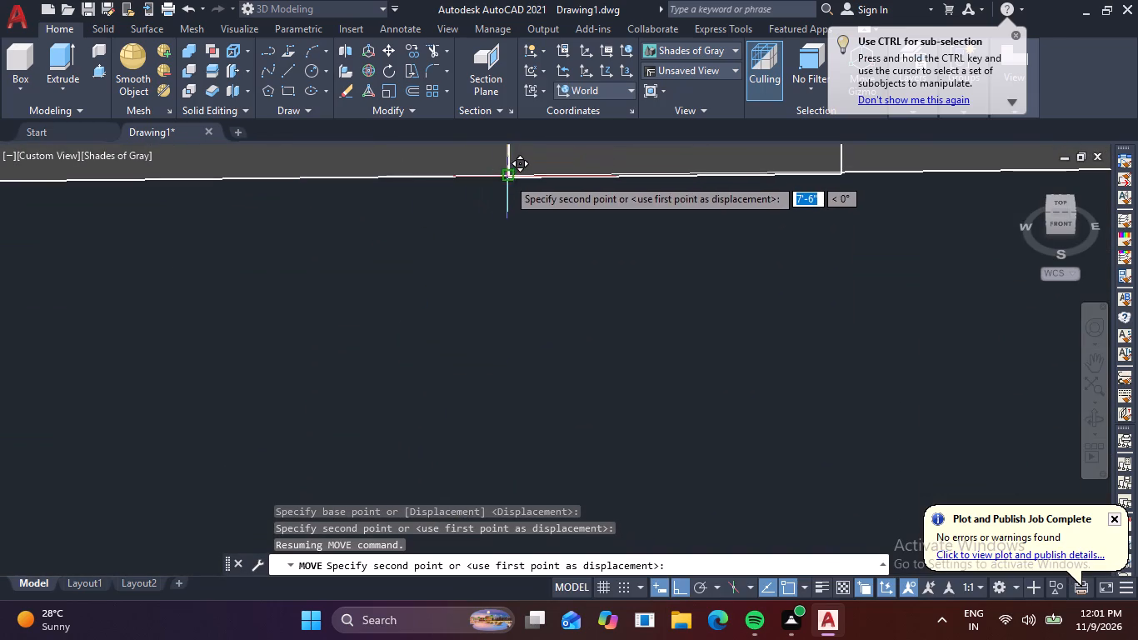
click(507, 177)
key(Escape)
Examine the south wall openings and the rest of the house model from several angles, checking the sills, lintels and lowered block.
scroll(472, 327, down, 6)
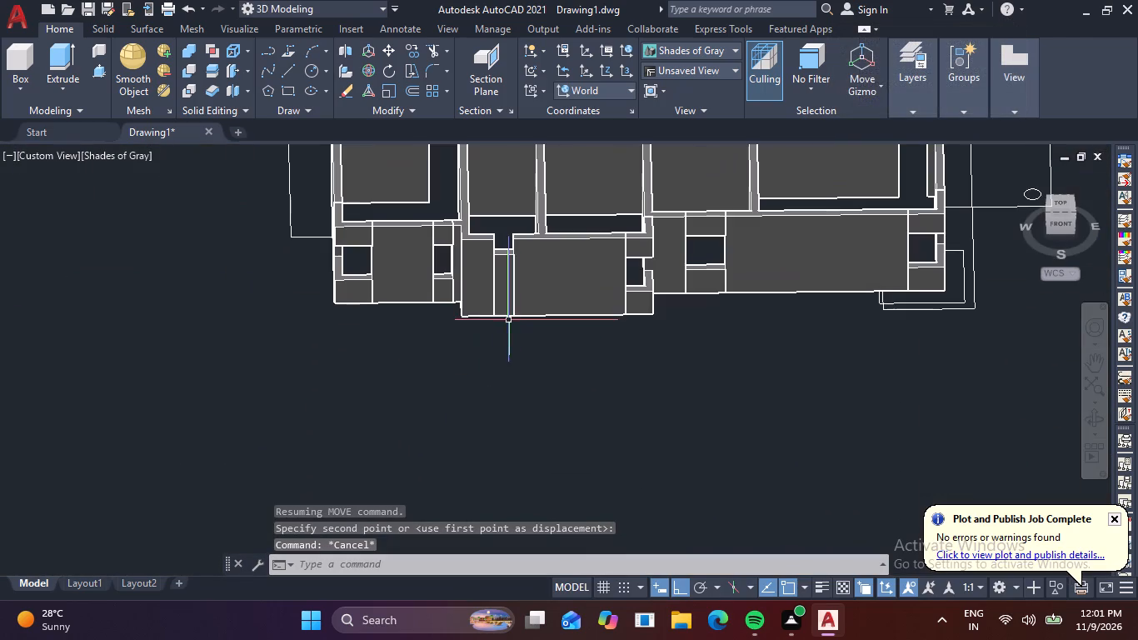
middle_drag(581, 320, 461, 400)
scroll(575, 327, up, 3)
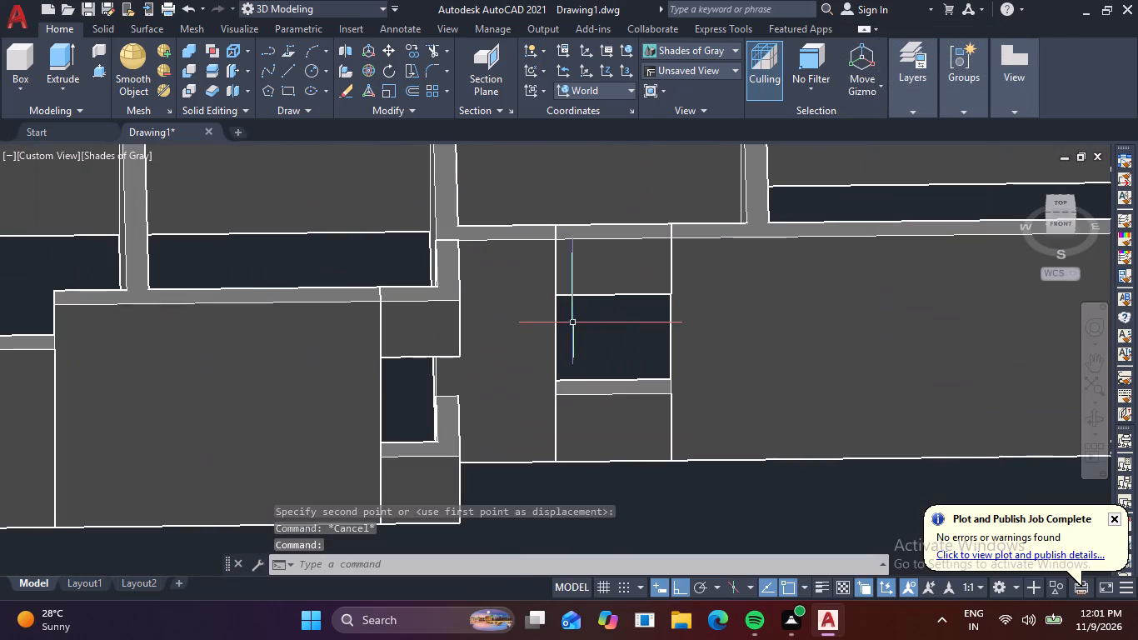
shift+middle_drag(567, 469, 479, 448)
scroll(482, 432, down, 2)
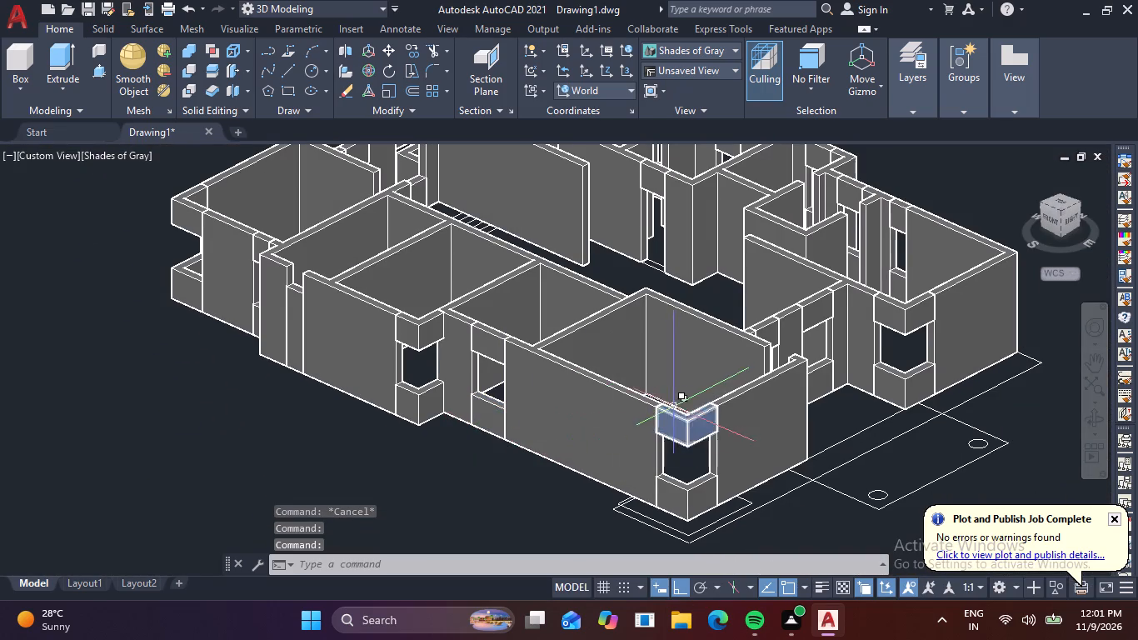
middle_drag(666, 407, 600, 521)
shift+middle_drag(599, 354, 591, 368)
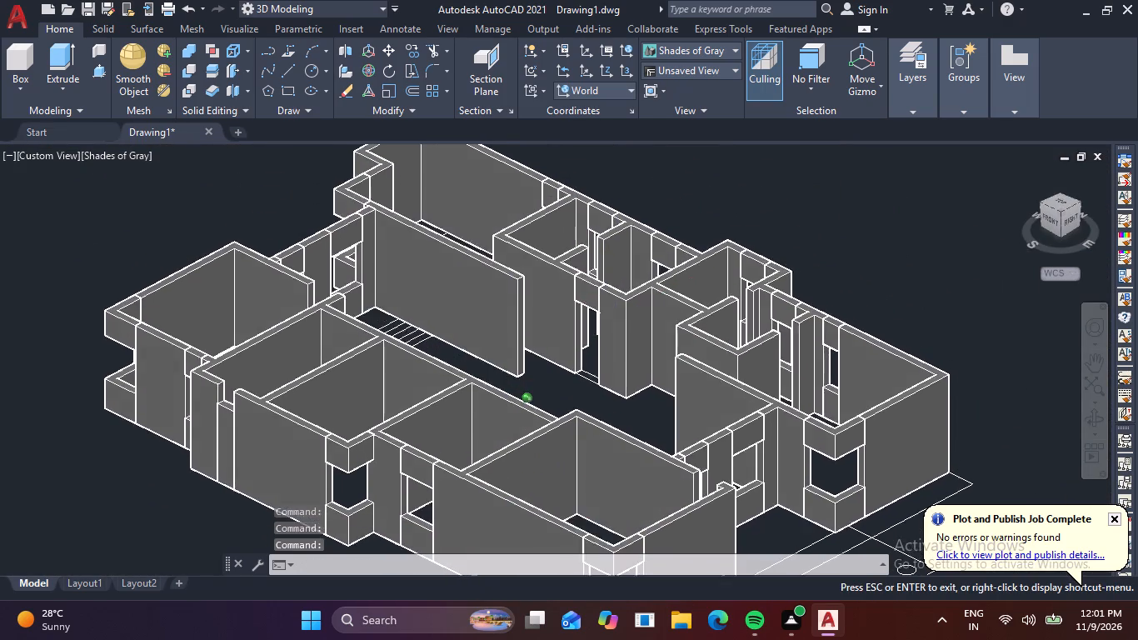
shift+middle_drag(591, 368, 583, 387)
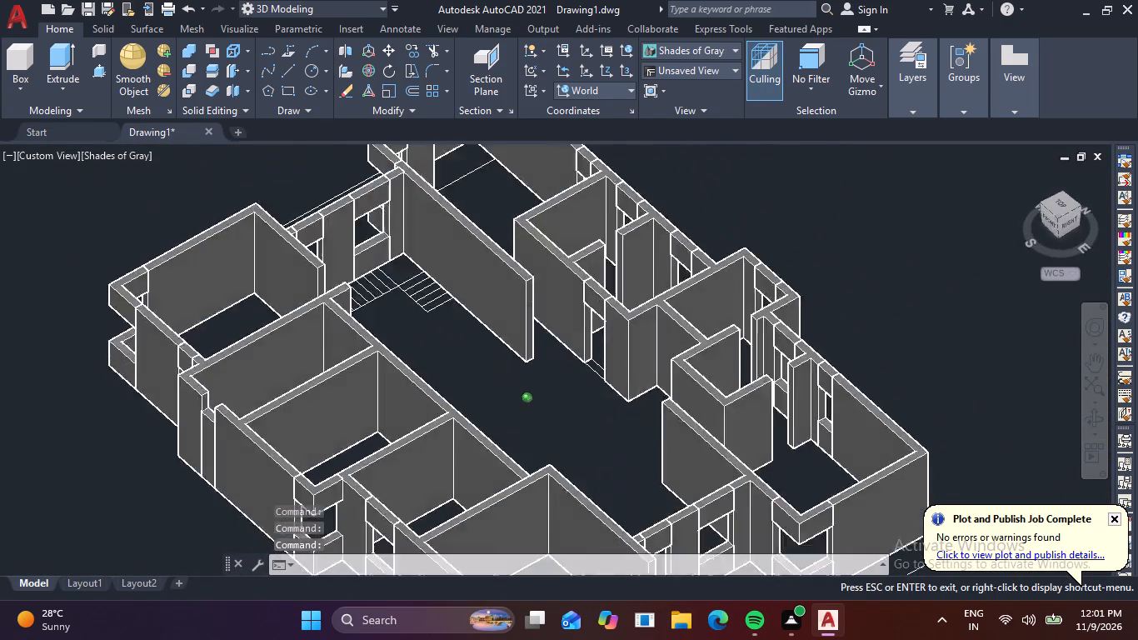
shift+middle_drag(583, 387, 651, 350)
scroll(491, 405, down, 1)
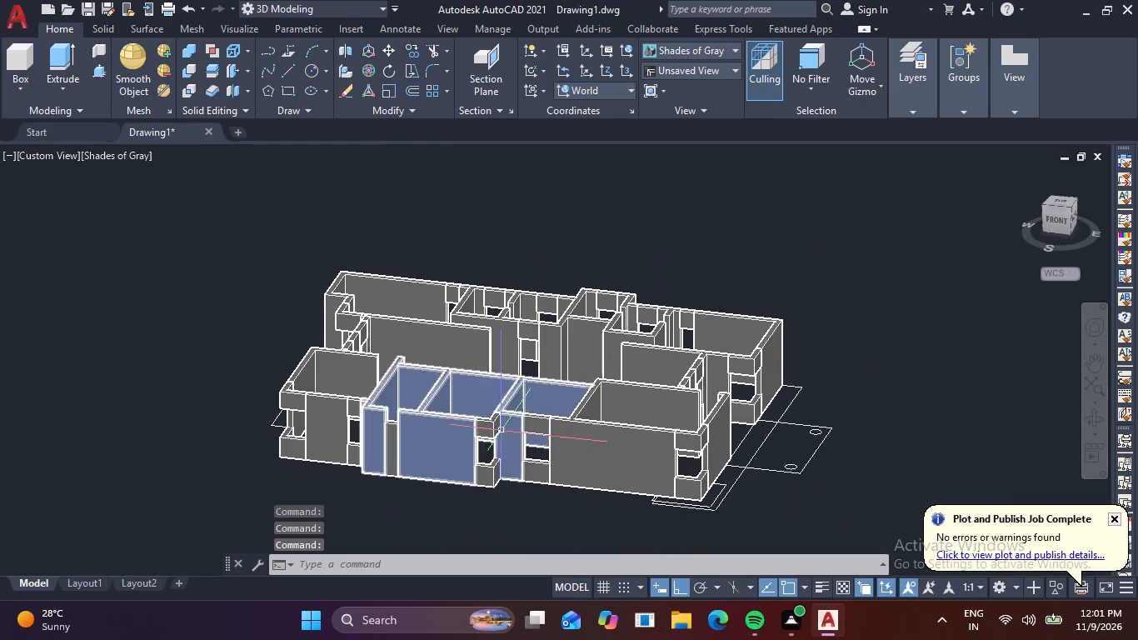
middle_drag(485, 432, 479, 381)
scroll(307, 362, up, 2)
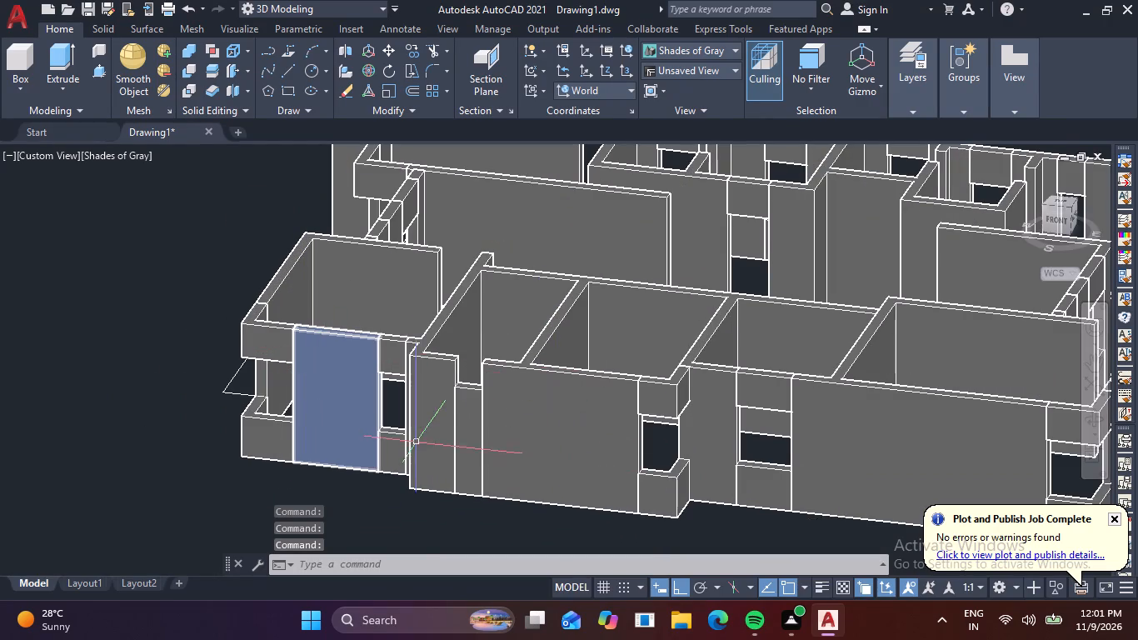
key(Escape)
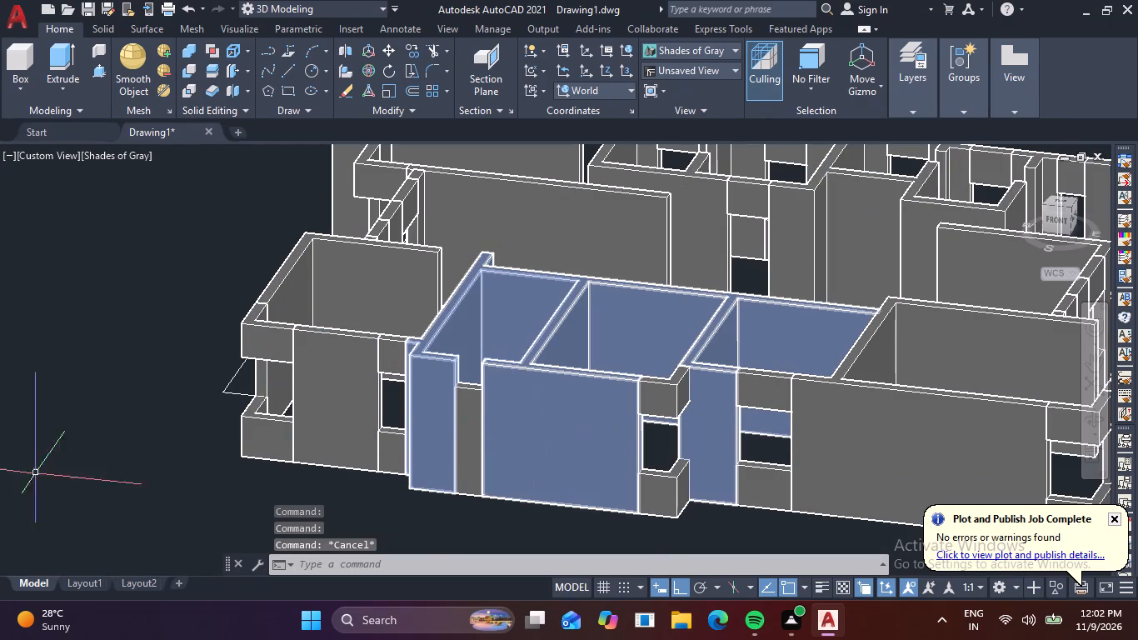
scroll(336, 514, down, 1)
middle_drag(260, 511, 68, 437)
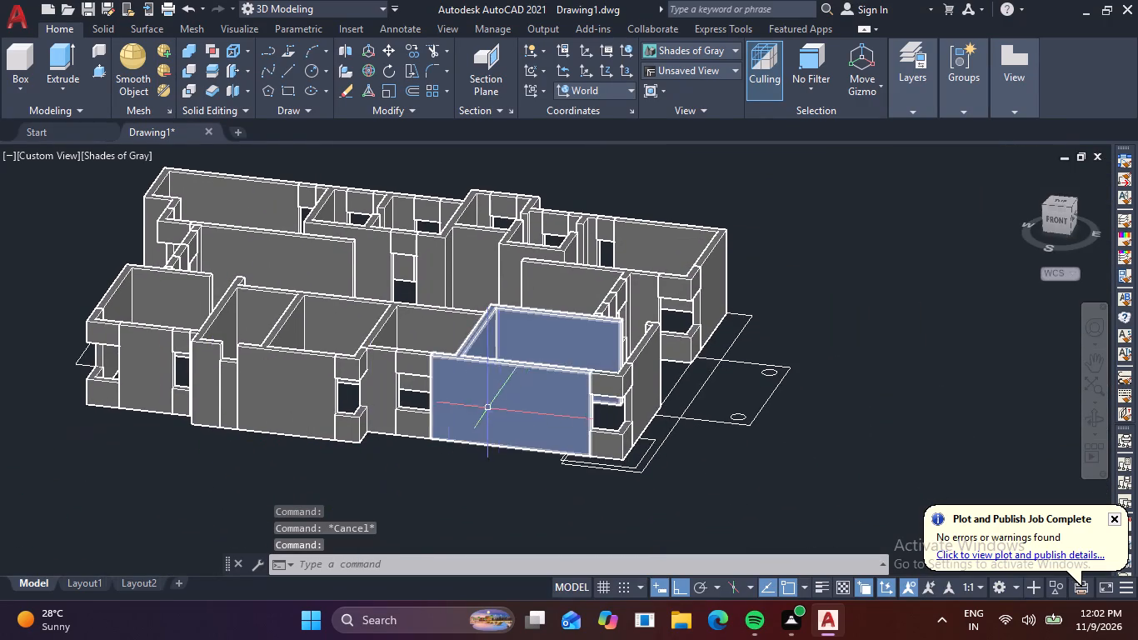
scroll(414, 425, down, 2)
shift+middle_drag(571, 421, 430, 497)
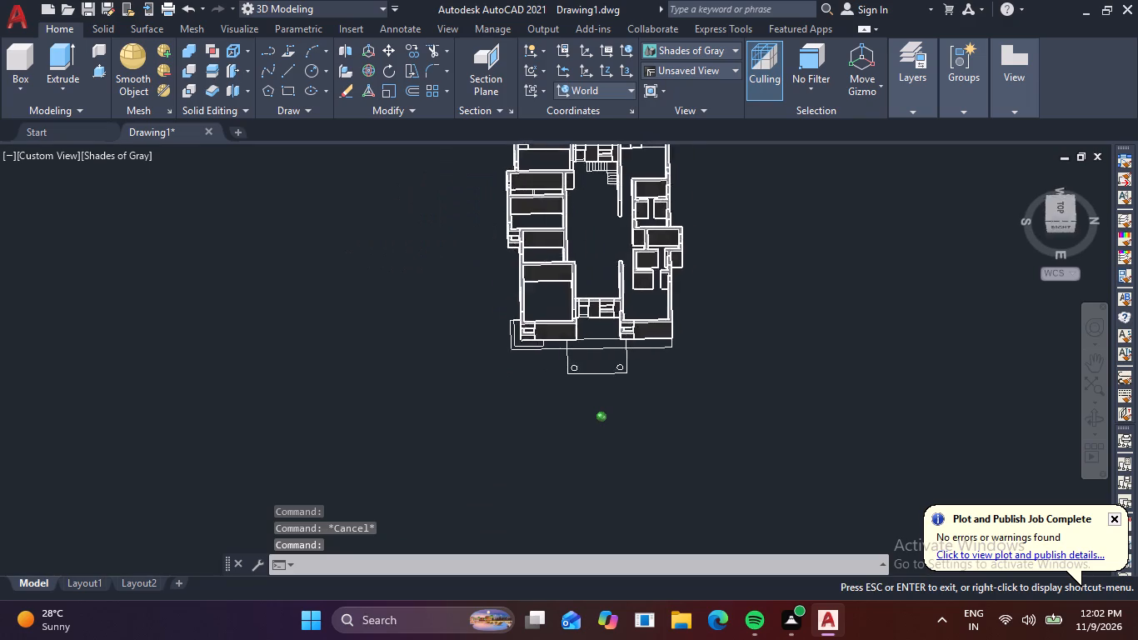
Copy the complete house model, with its underlying plan lines, to an empty area well to the west of the original.
shift+middle_drag(430, 497, 435, 517)
middle_drag(510, 417, 433, 577)
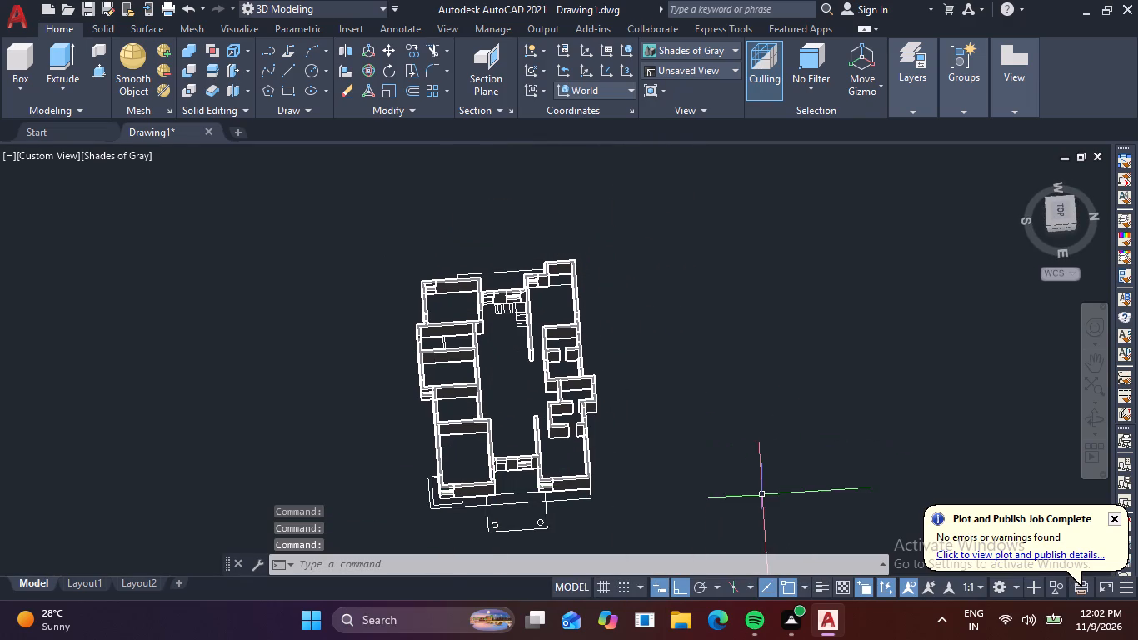
click(1052, 232)
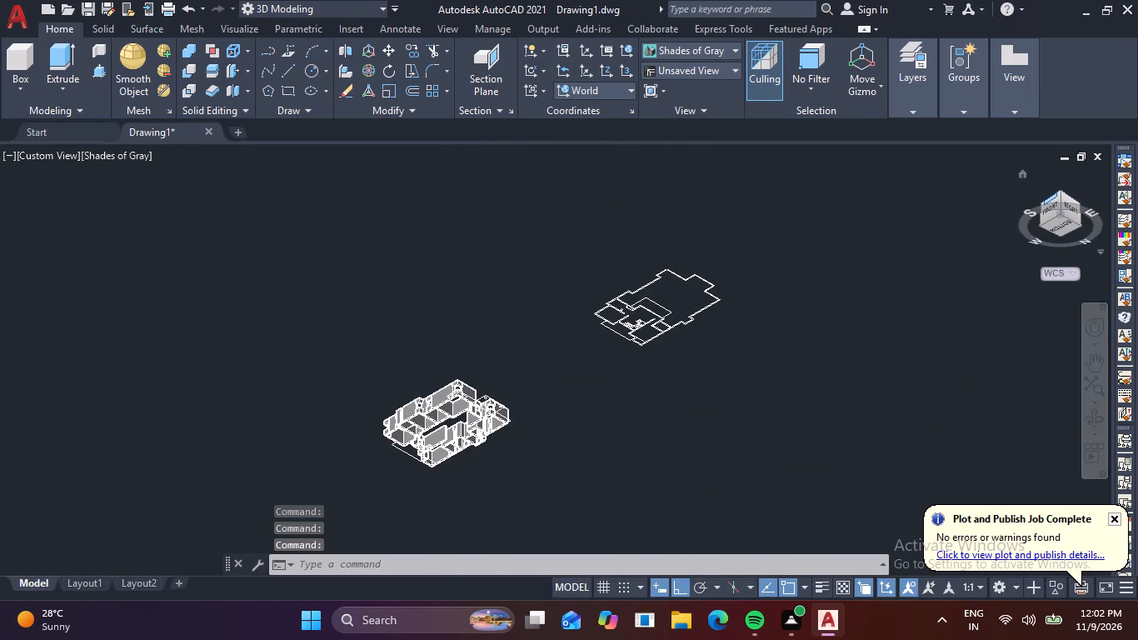
click(1061, 192)
click(1068, 200)
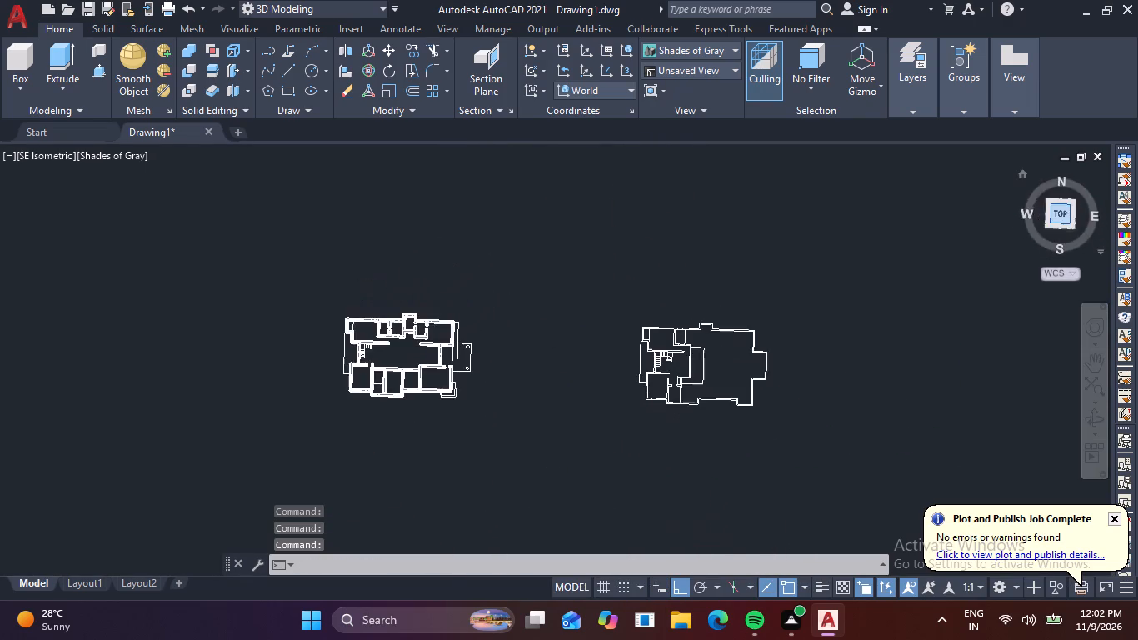
scroll(364, 355, up, 1)
click(277, 277)
click(576, 449)
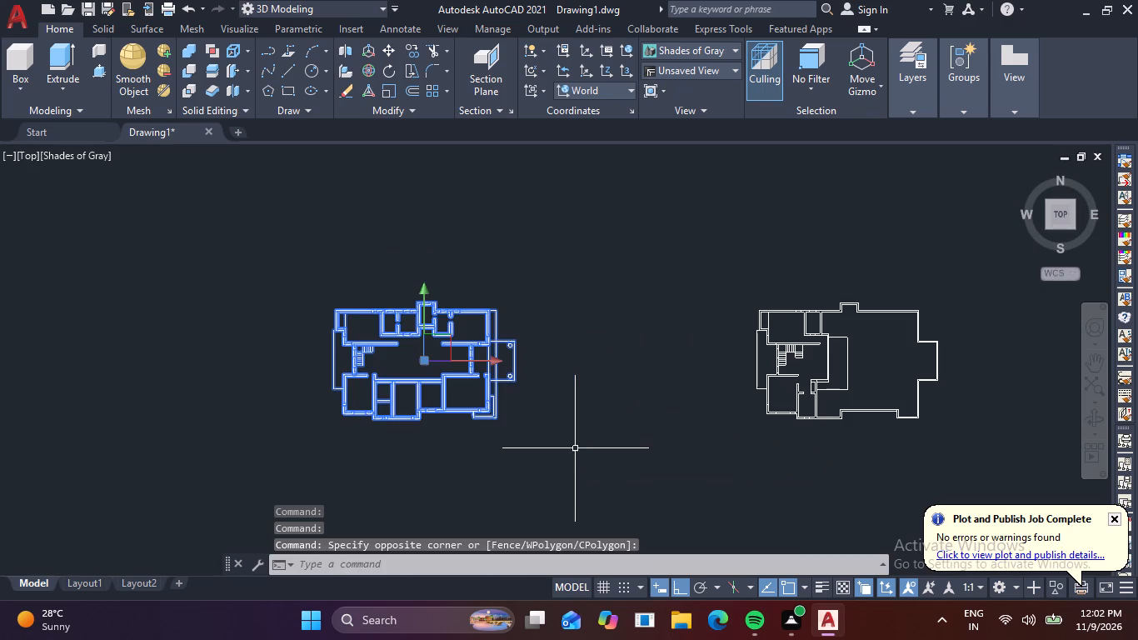
key(c)
text(o)
key(space)
click(437, 362)
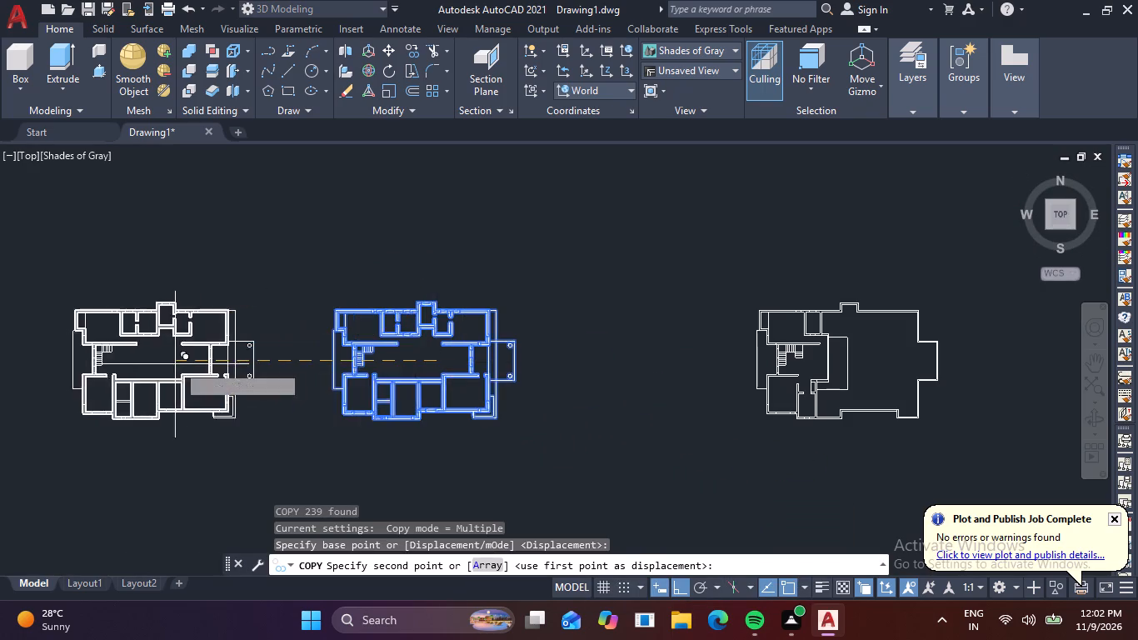
scroll(173, 365, down, 1)
middle_drag(173, 365, 486, 360)
click(114, 348)
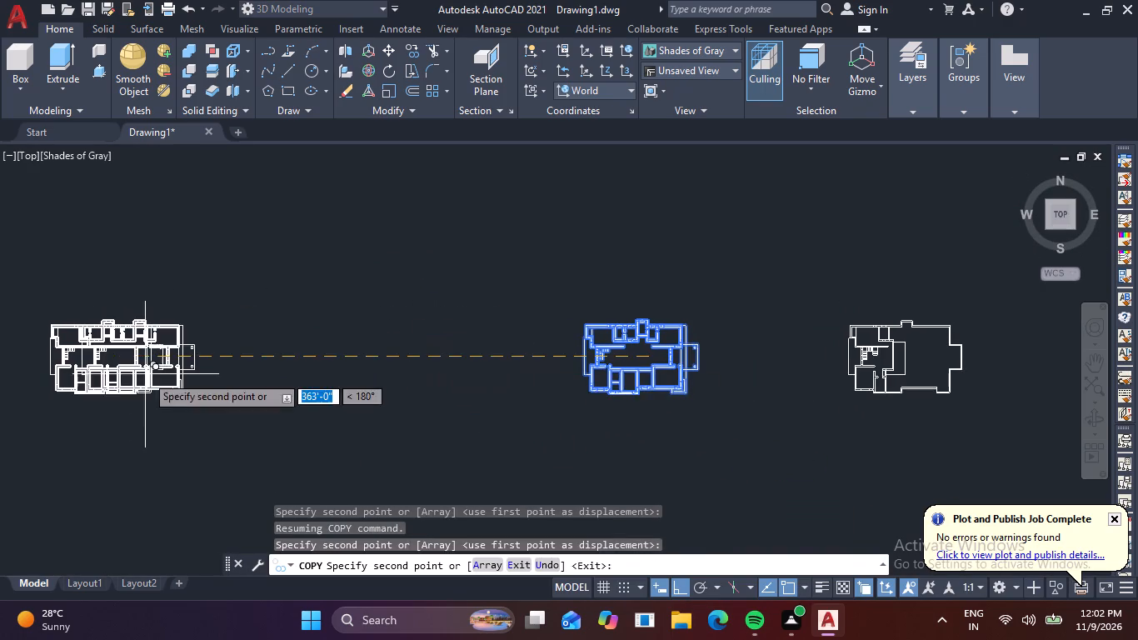
key(Escape)
Delete all raised walls, lintels and sills from the western copy, keeping only its flat plan lines at ground level.
shift+middle_drag(301, 472, 335, 384)
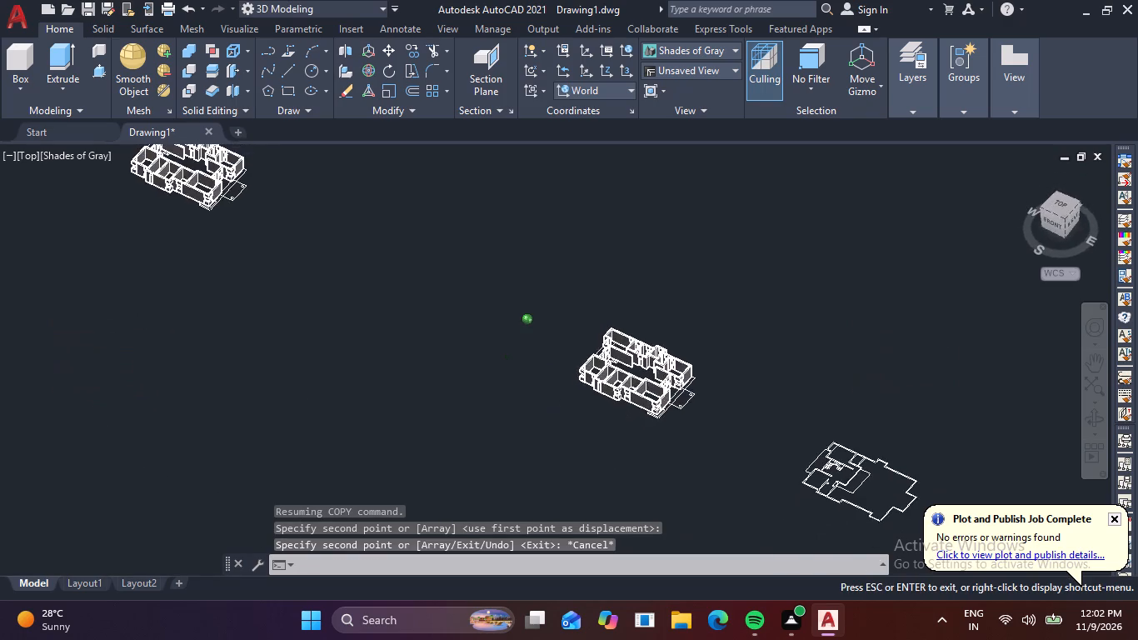
shift+middle_drag(335, 384, 445, 317)
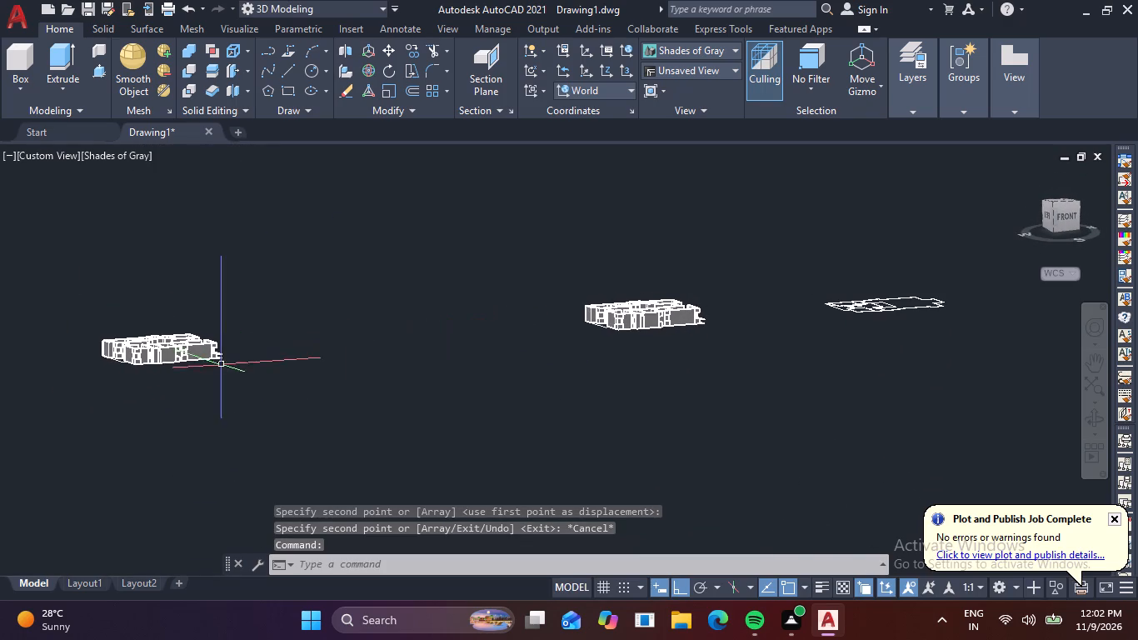
click(1068, 212)
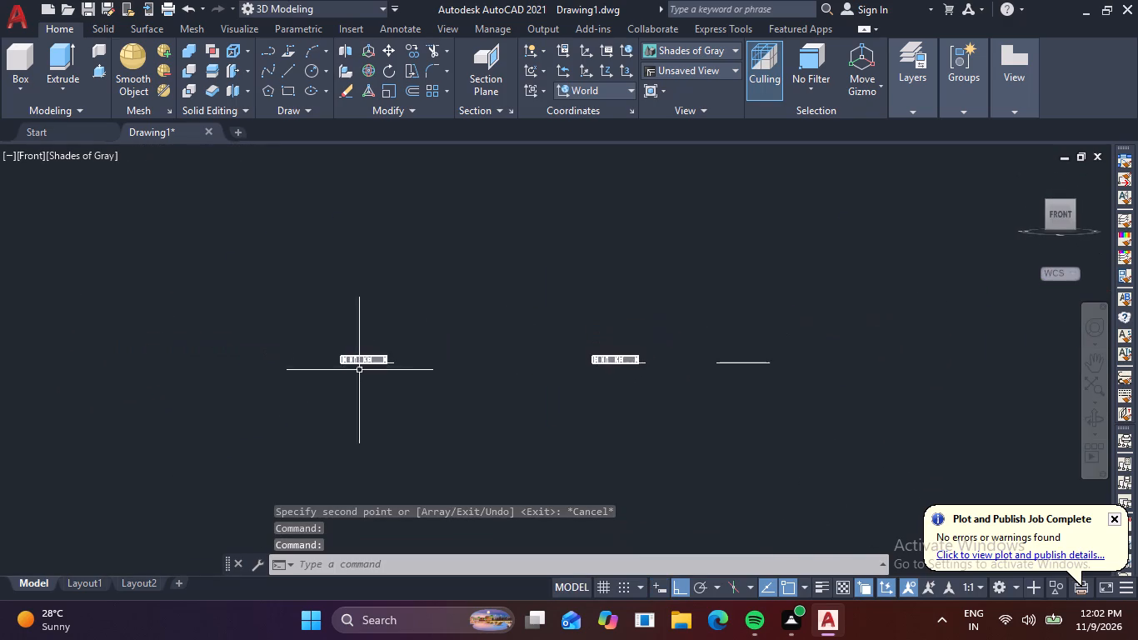
scroll(432, 358, up, 5)
middle_drag(212, 367, 500, 477)
scroll(500, 477, up, 2)
middle_drag(437, 490, 489, 458)
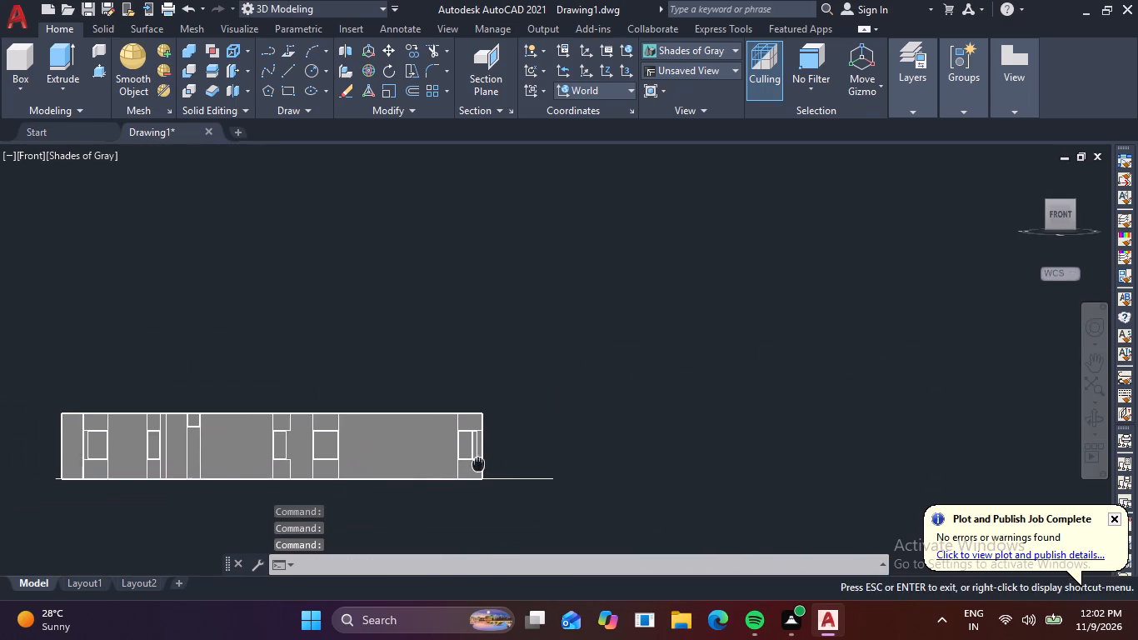
middle_drag(489, 458, 495, 458)
scroll(495, 458, up, 1)
click(516, 468)
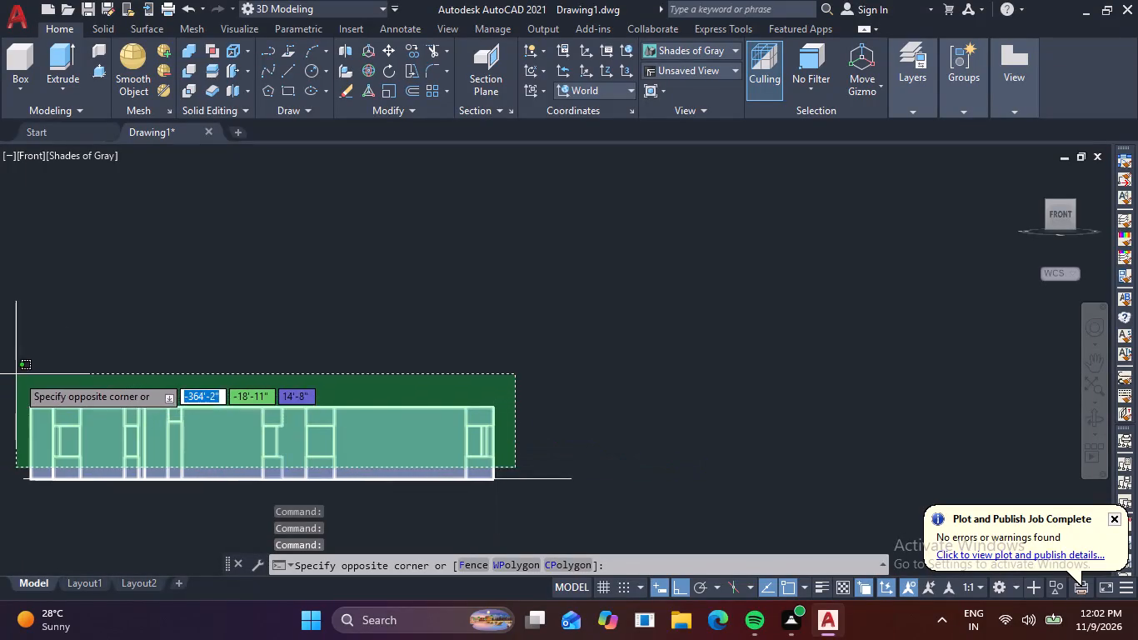
click(17, 375)
key(Delete)
scroll(621, 442, down, 1)
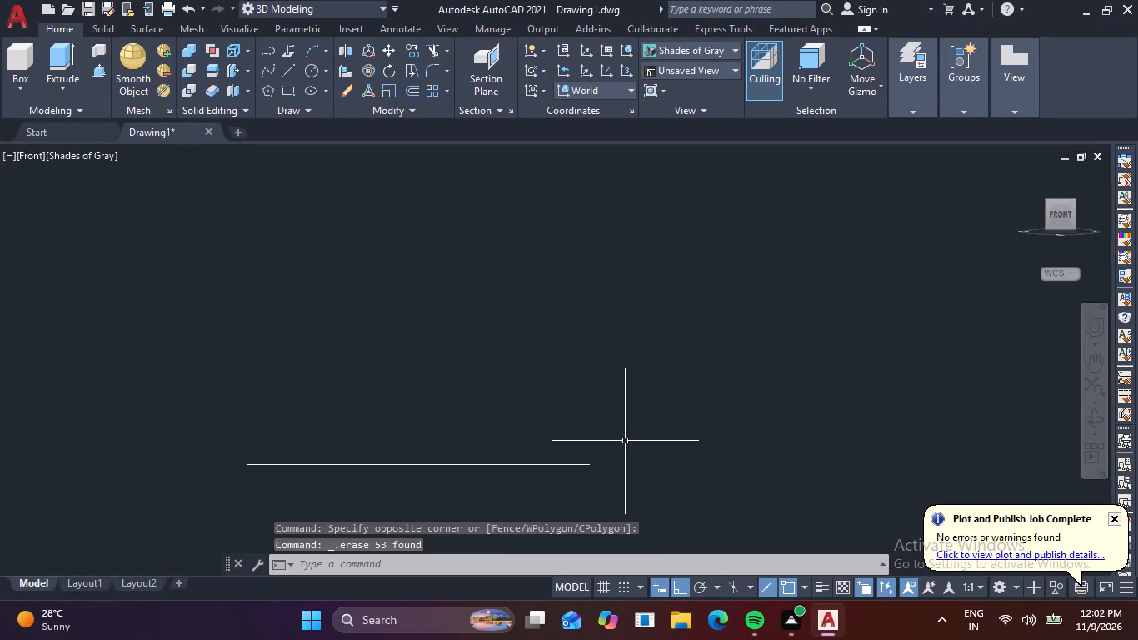
Examine the copied flat floor plan and its placement beside the house model from several angles and from above.
shift+scroll(683, 391, down, 1)
shift+middle_drag(686, 392, 608, 520)
scroll(494, 420, up, 3)
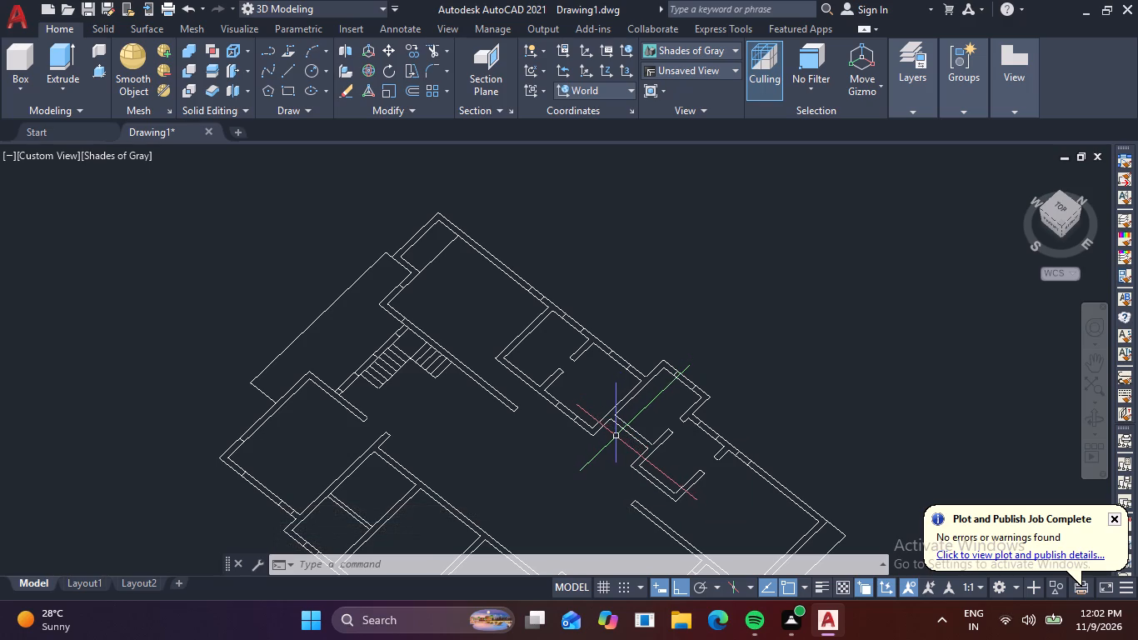
scroll(595, 452, down, 2)
middle_drag(674, 455, 676, 451)
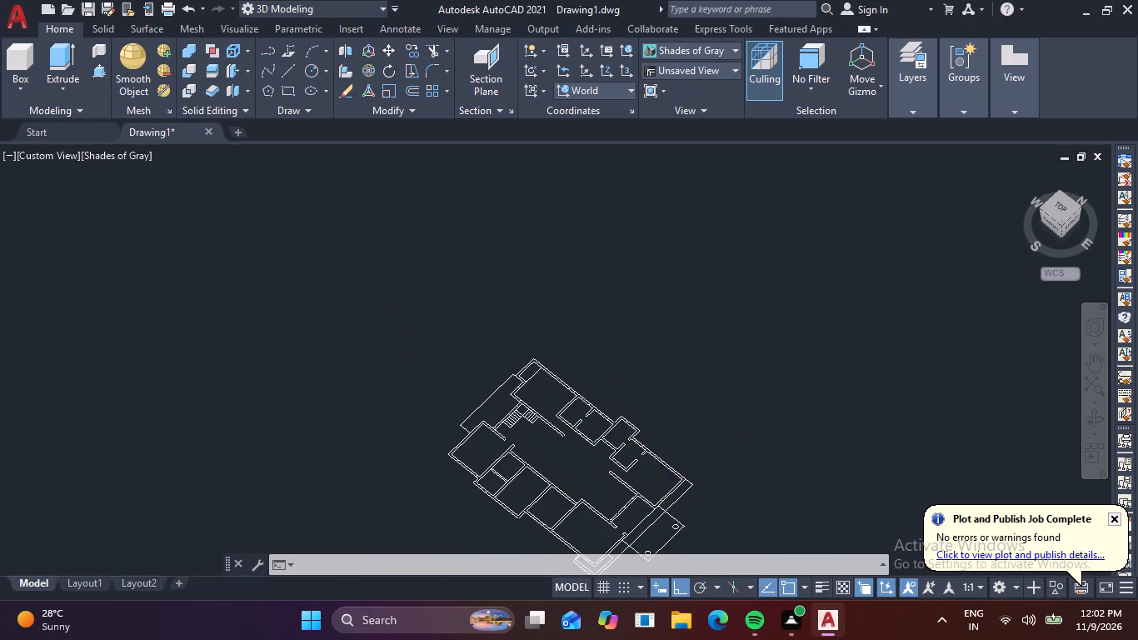
middle_drag(676, 451, 654, 370)
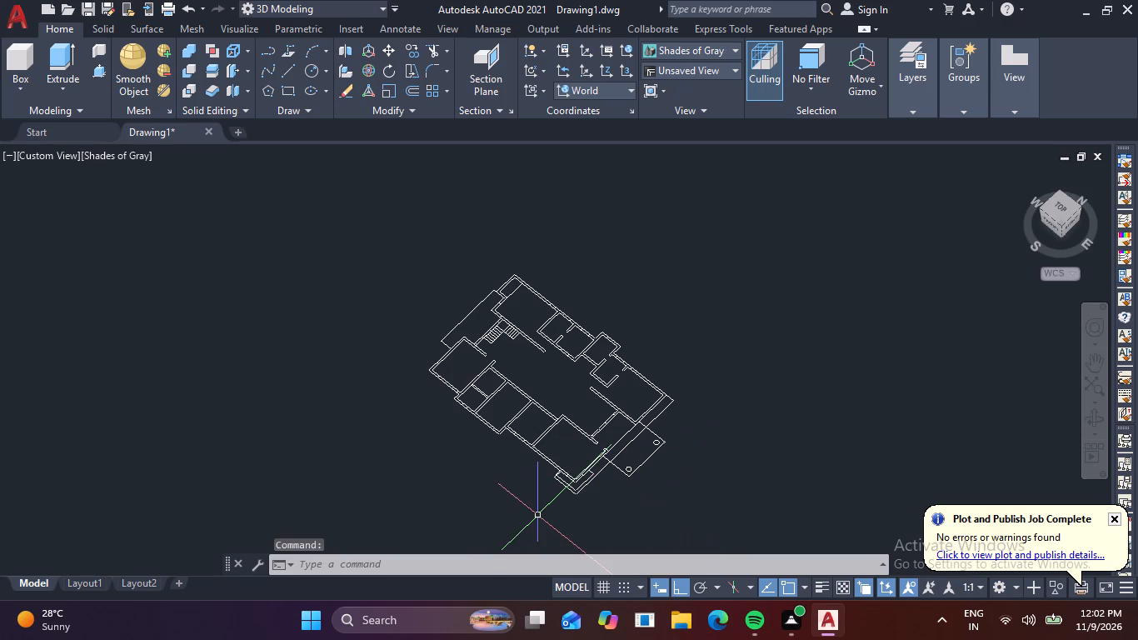
shift+middle_drag(501, 507, 584, 588)
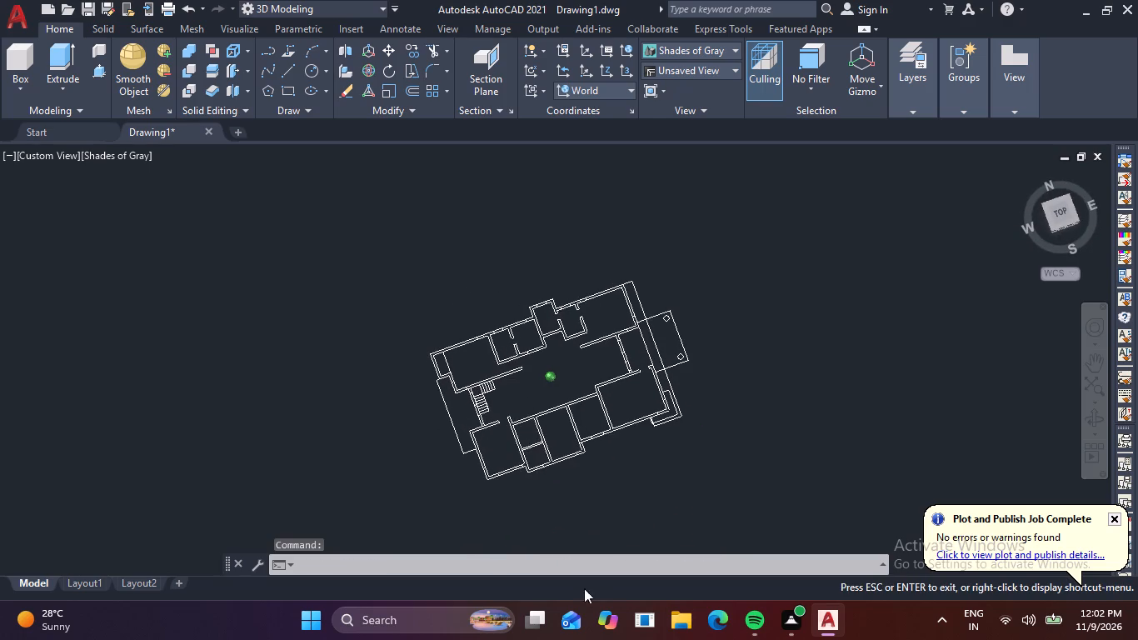
shift+middle_drag(584, 588, 505, 570)
shift+middle_drag(652, 447, 598, 508)
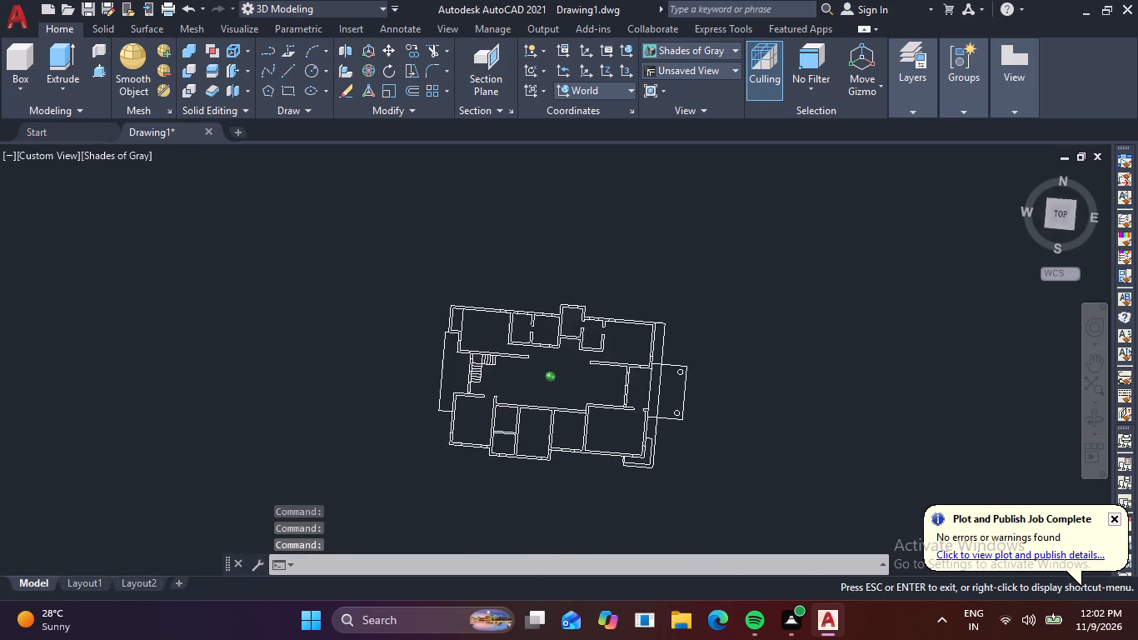
shift+middle_drag(598, 508, 611, 502)
click(1074, 218)
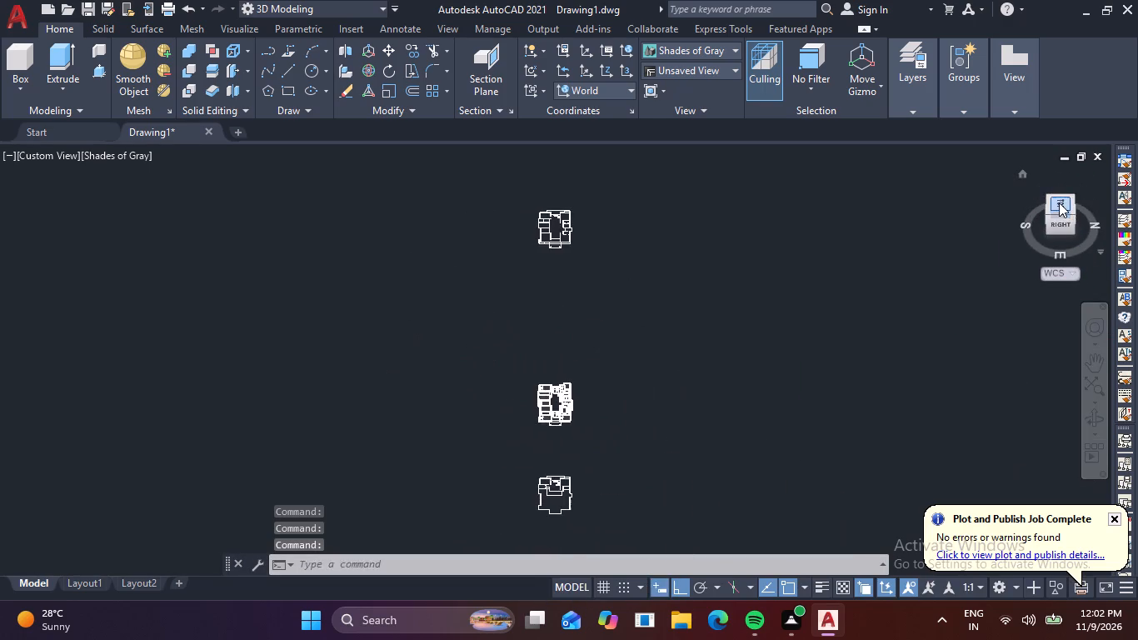
click(1059, 202)
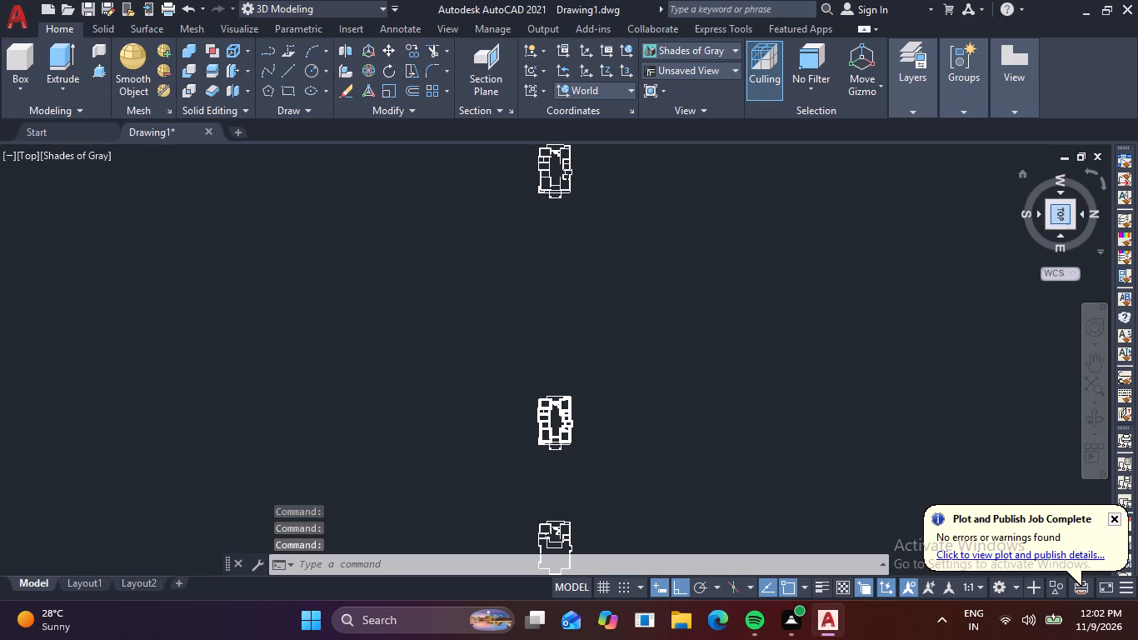
shift+middle_drag(497, 313, 701, 452)
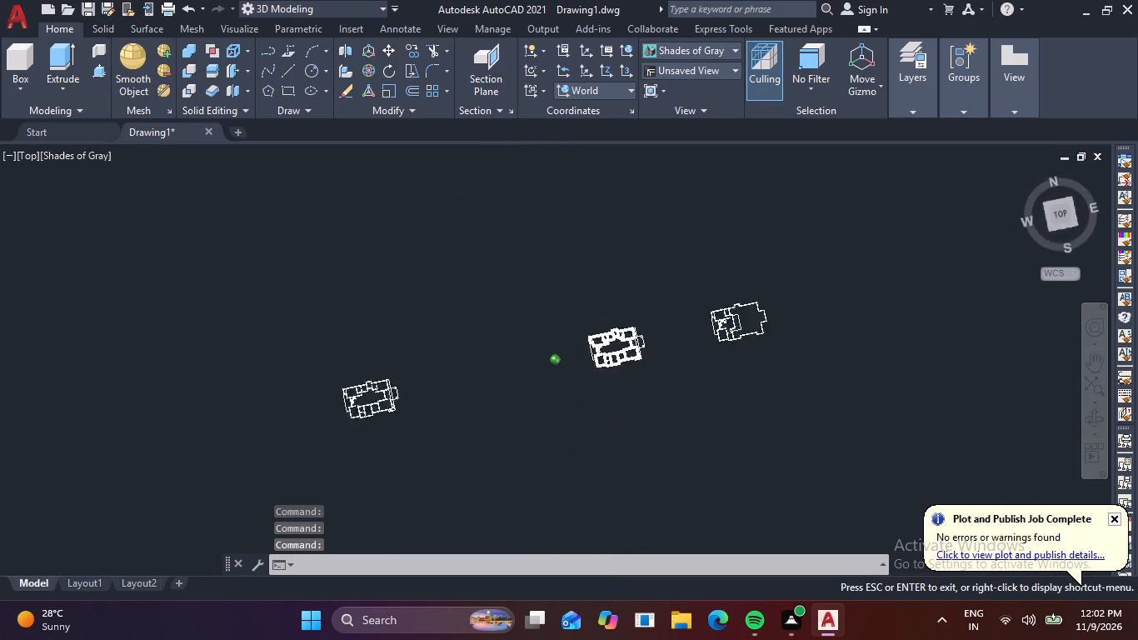
shift+middle_drag(701, 452, 729, 457)
Start a polyline at the copied plan's northwest outer corner, tracing the north wall and its projection to the eastern strip's northeast corner.
click(1061, 214)
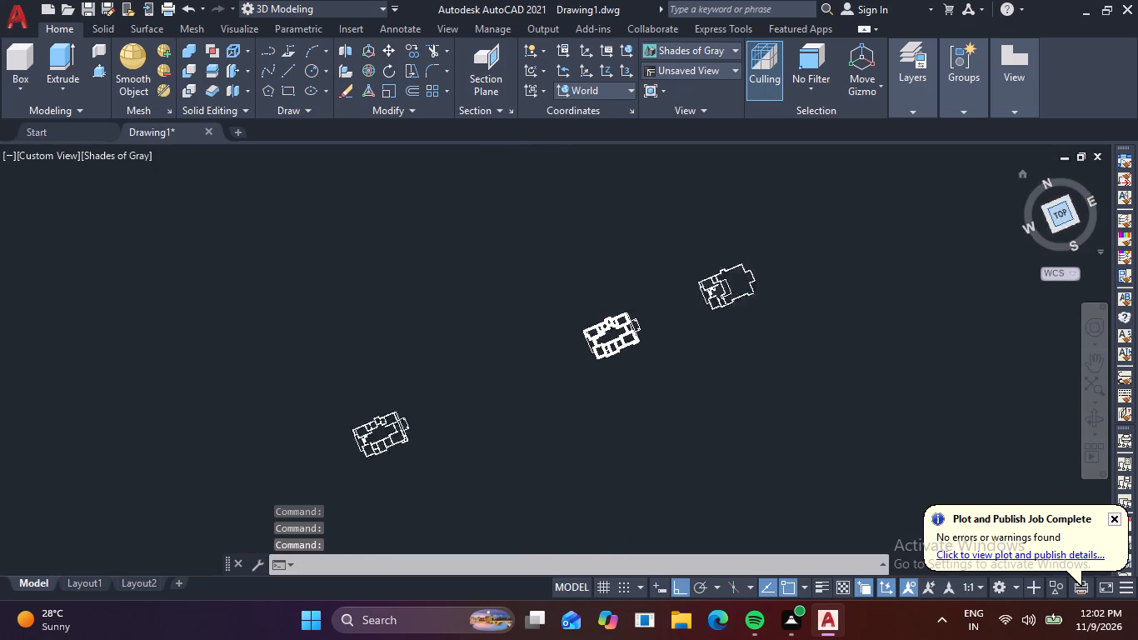
scroll(359, 339, up, 4)
scroll(377, 412, up, 4)
middle_drag(397, 397, 537, 421)
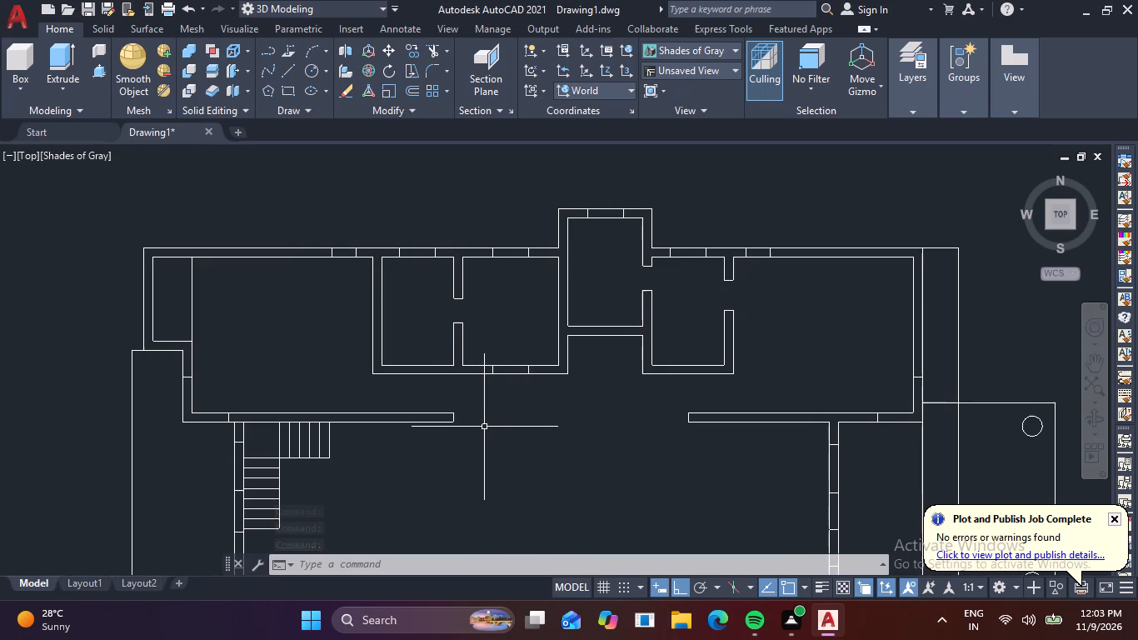
scroll(371, 442, down, 2)
middle_drag(449, 452, 419, 400)
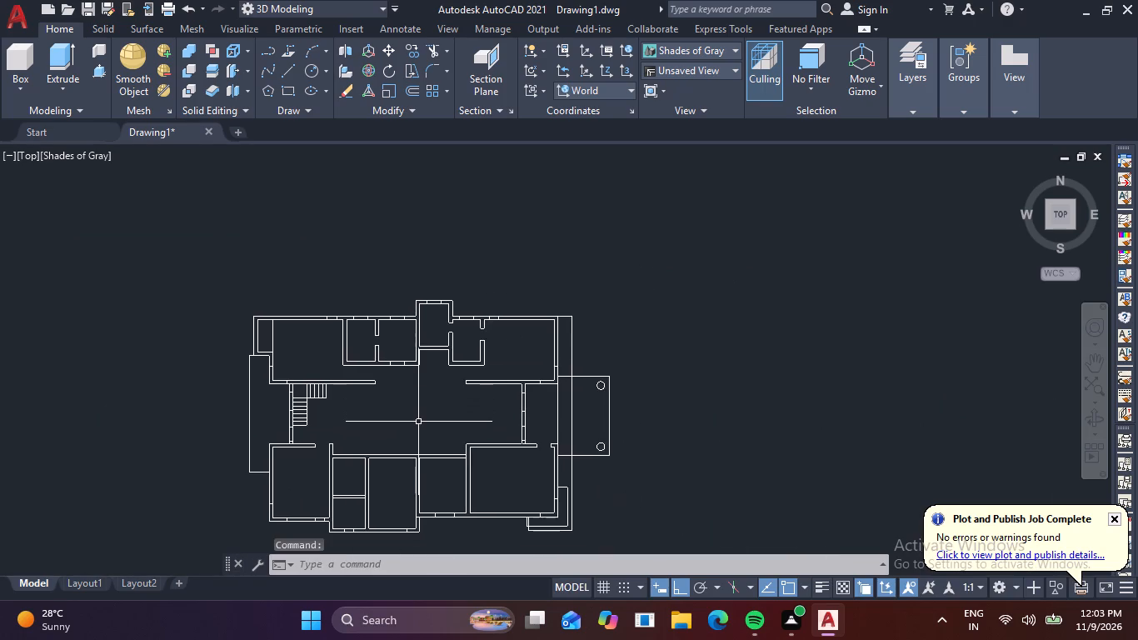
key(p)
key(l)
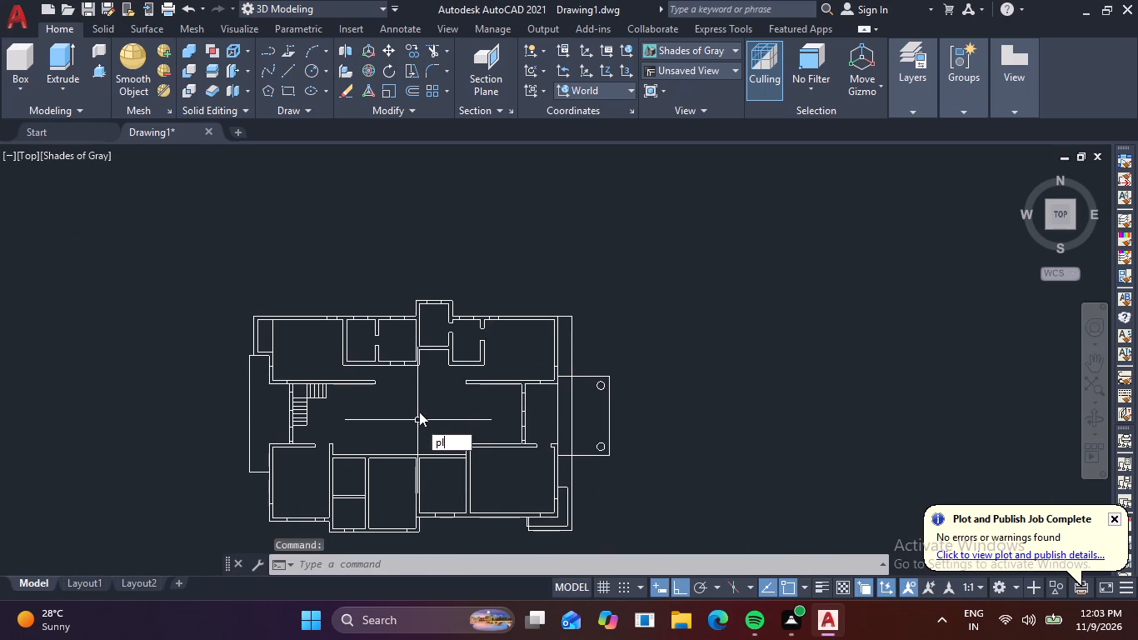
key(space)
scroll(261, 332, up, 2)
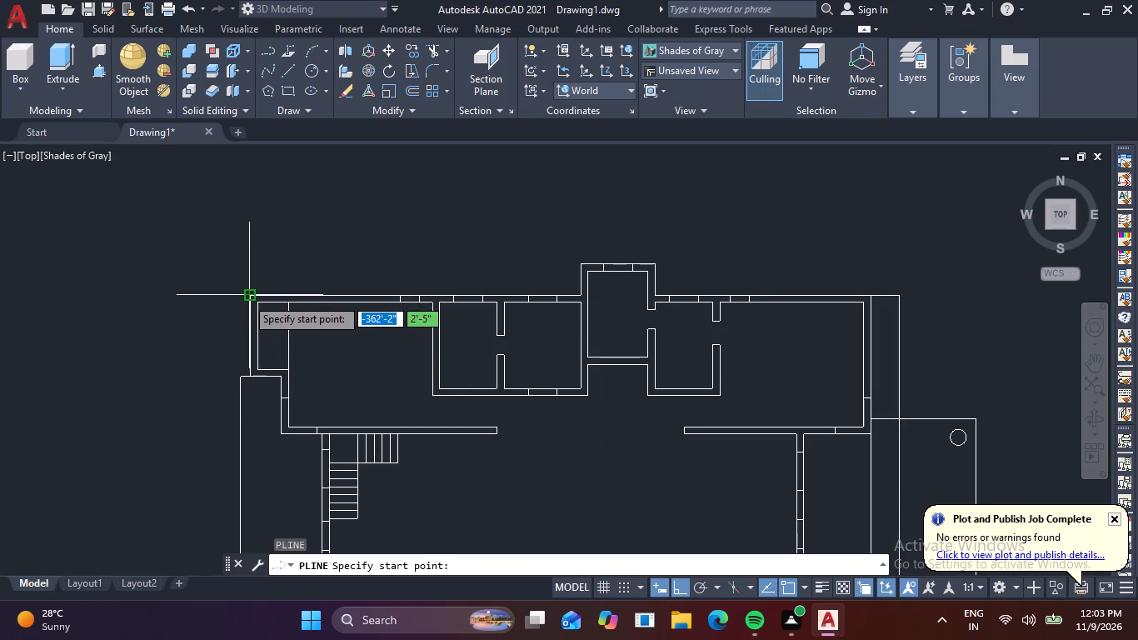
click(246, 297)
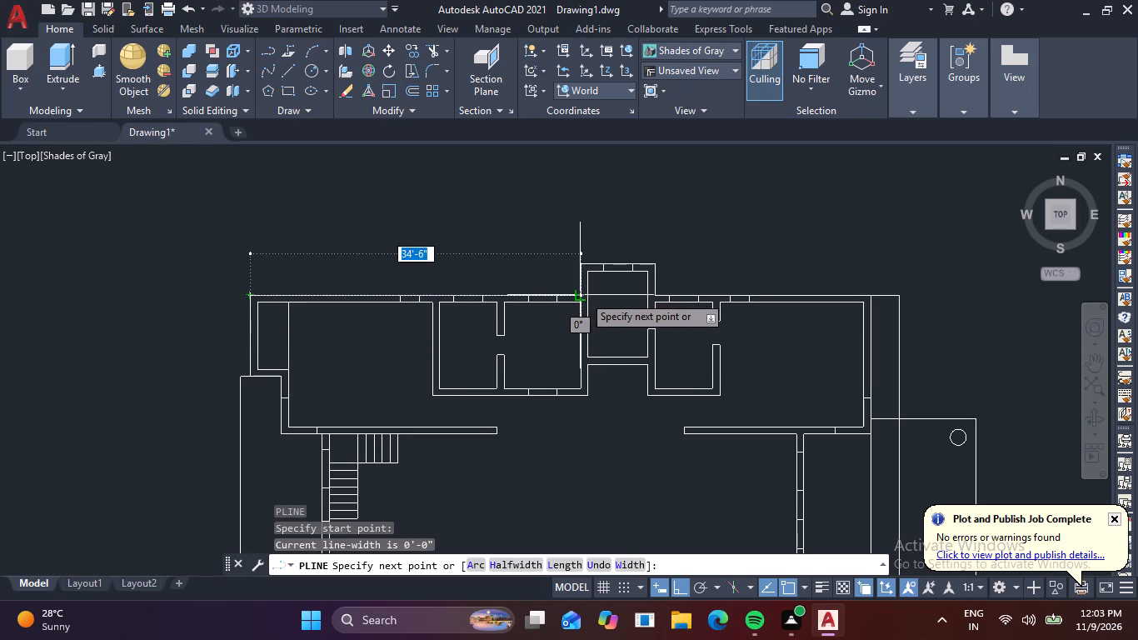
click(583, 295)
click(583, 265)
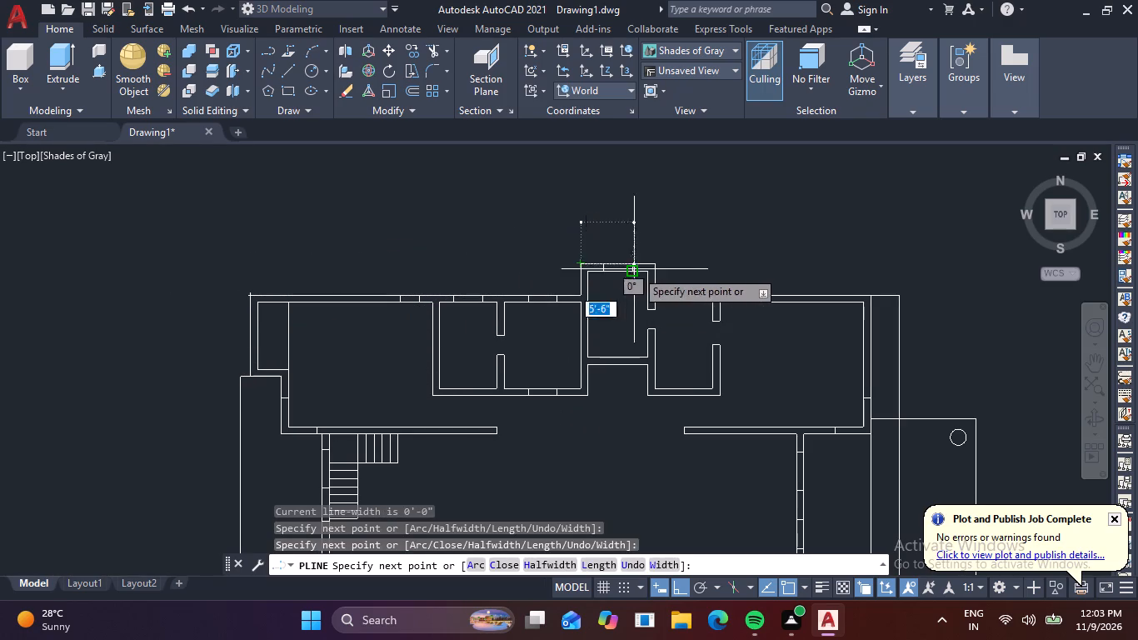
click(655, 262)
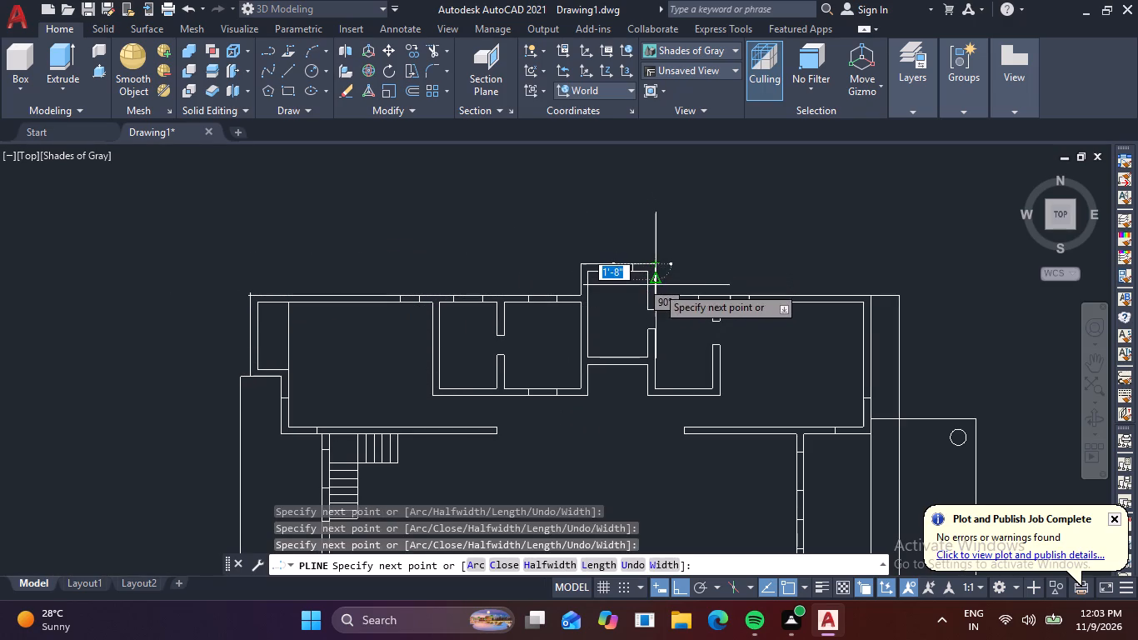
click(655, 297)
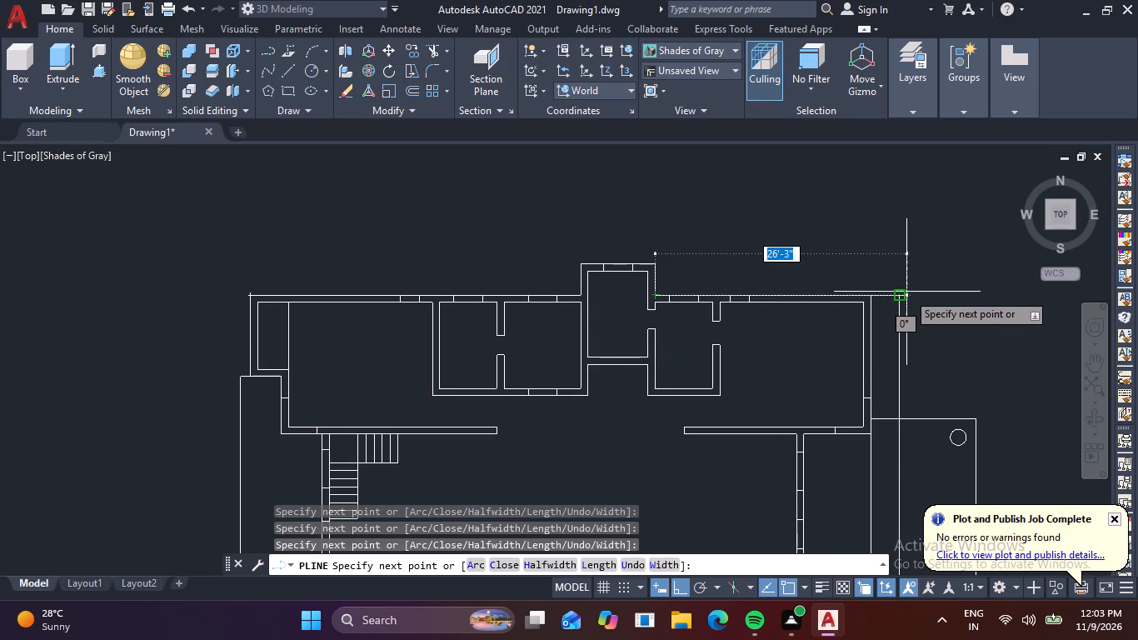
click(905, 294)
Continue the polyline down the east side, around the porch rectangle and the southeast corner strip, and back up to the south wall.
middle_drag(891, 368, 695, 278)
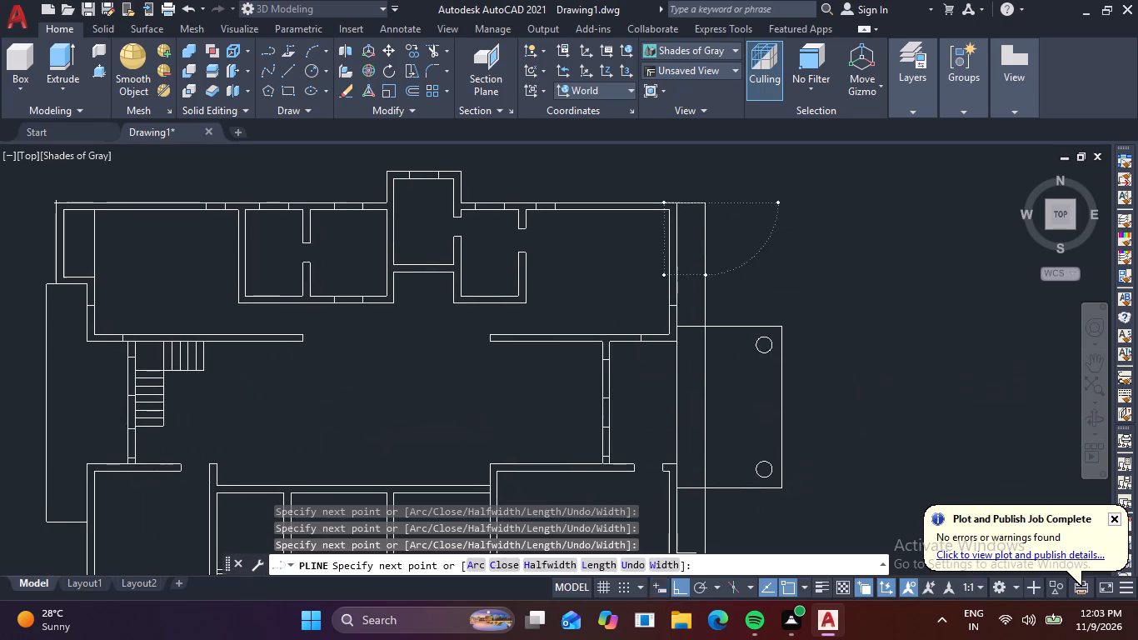
click(706, 327)
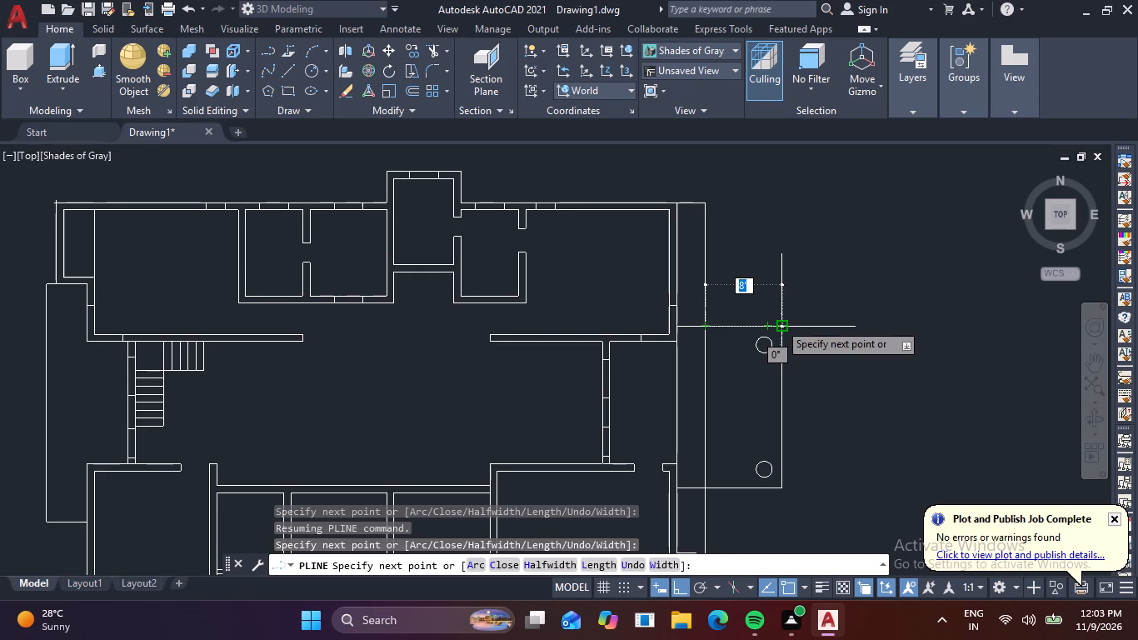
click(780, 322)
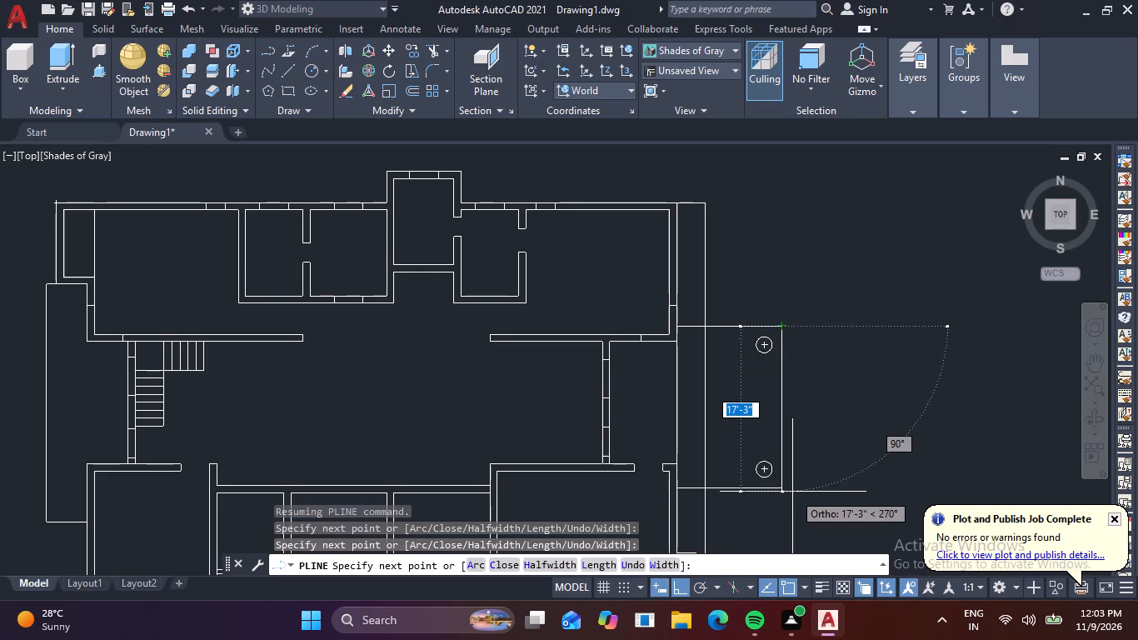
click(786, 490)
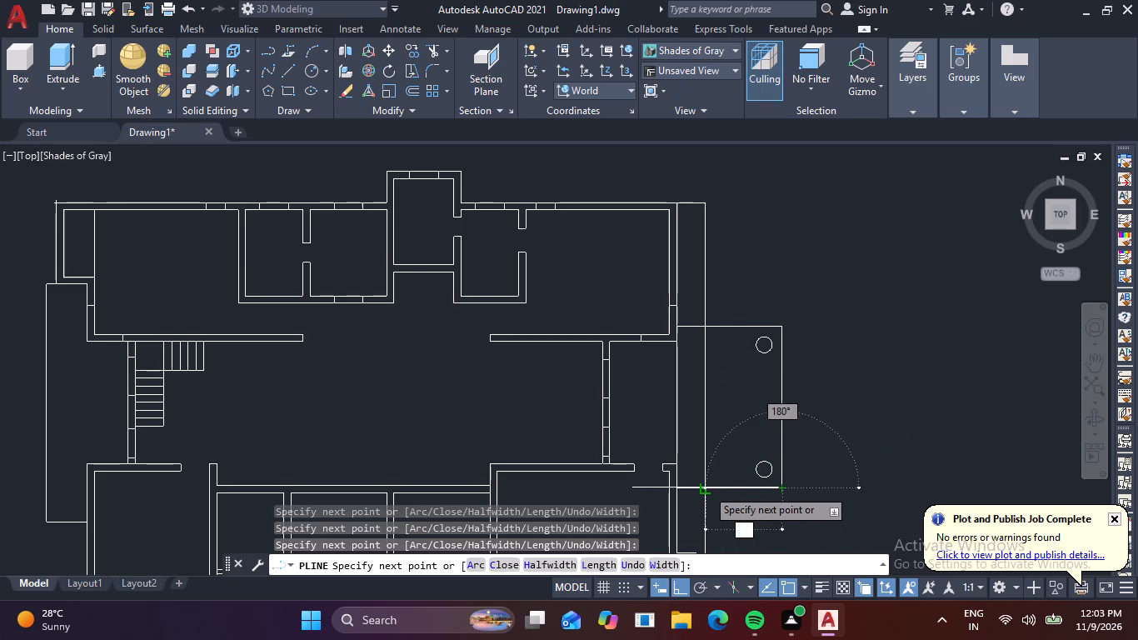
click(706, 488)
middle_drag(745, 535, 677, 308)
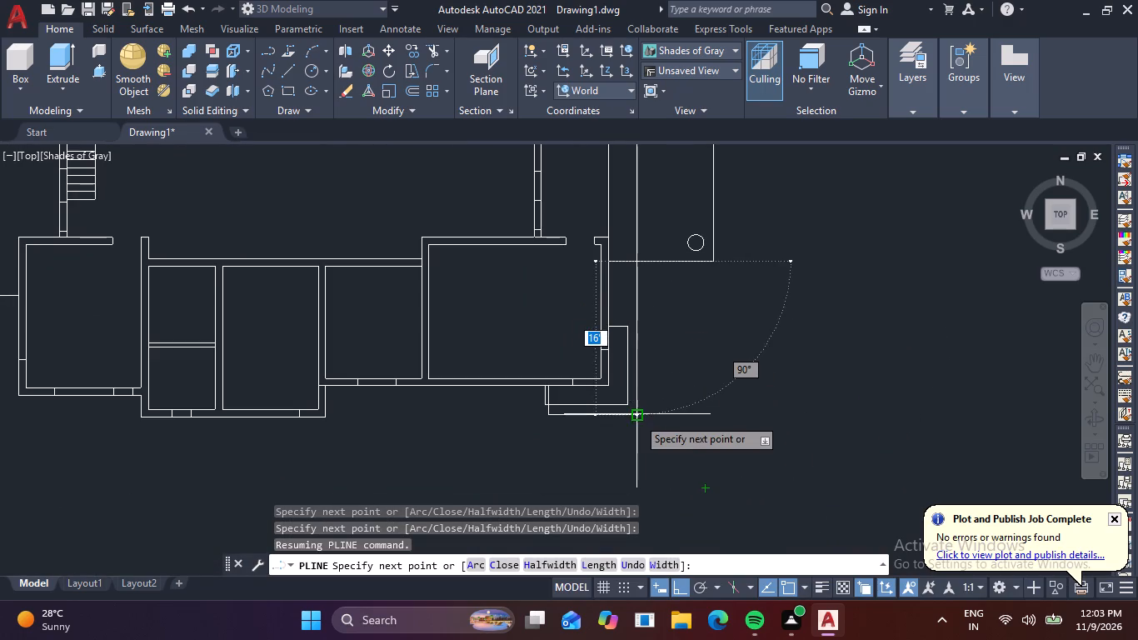
click(637, 422)
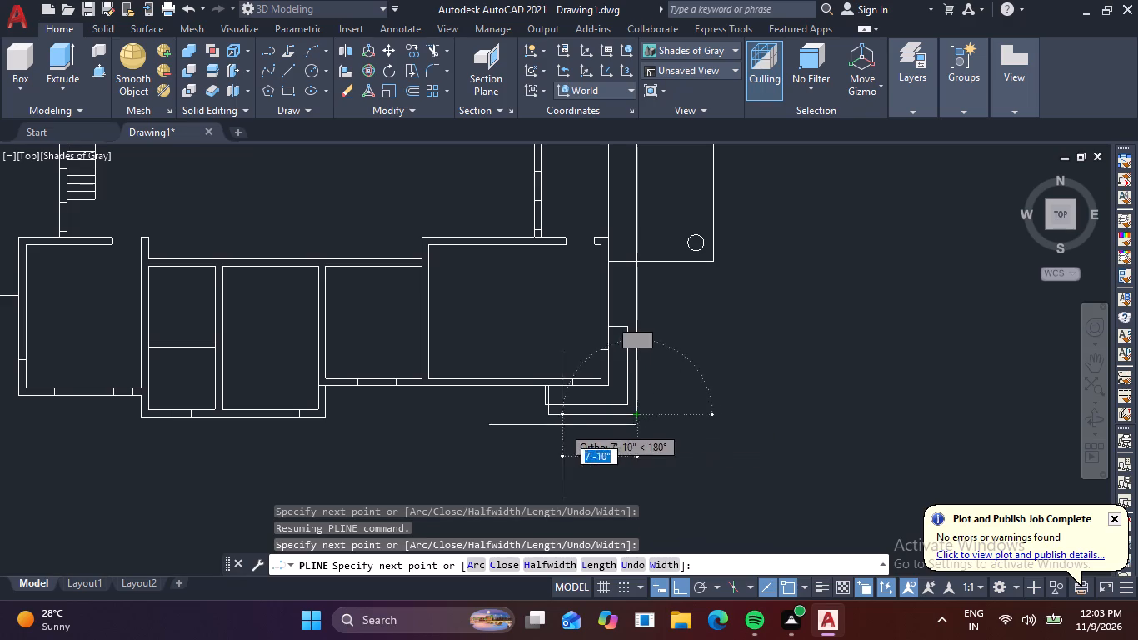
click(552, 414)
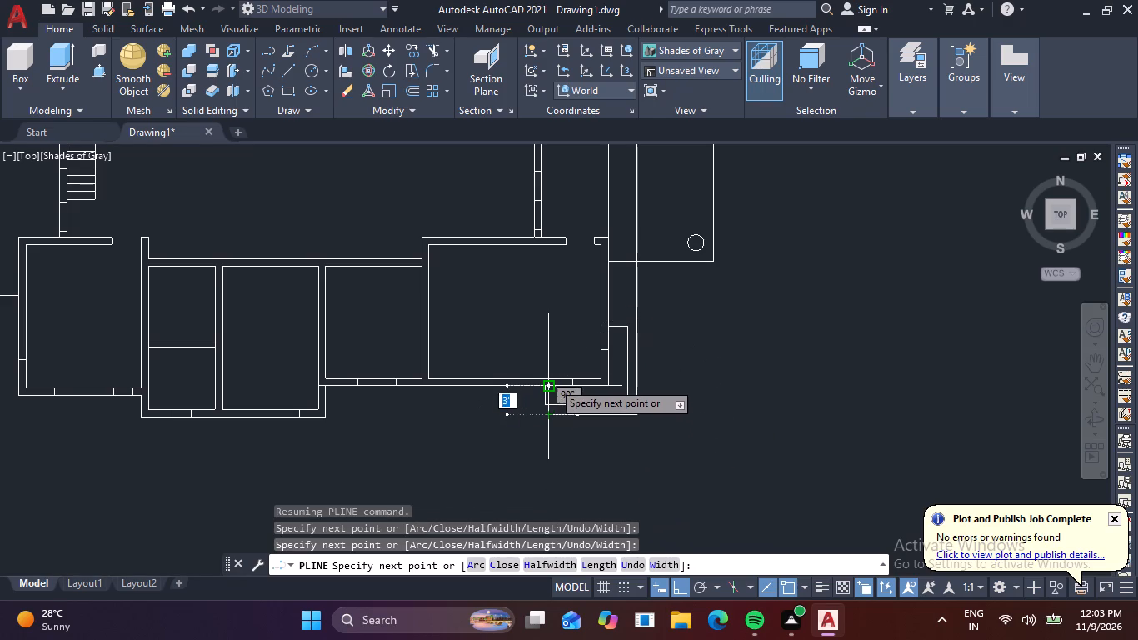
click(552, 382)
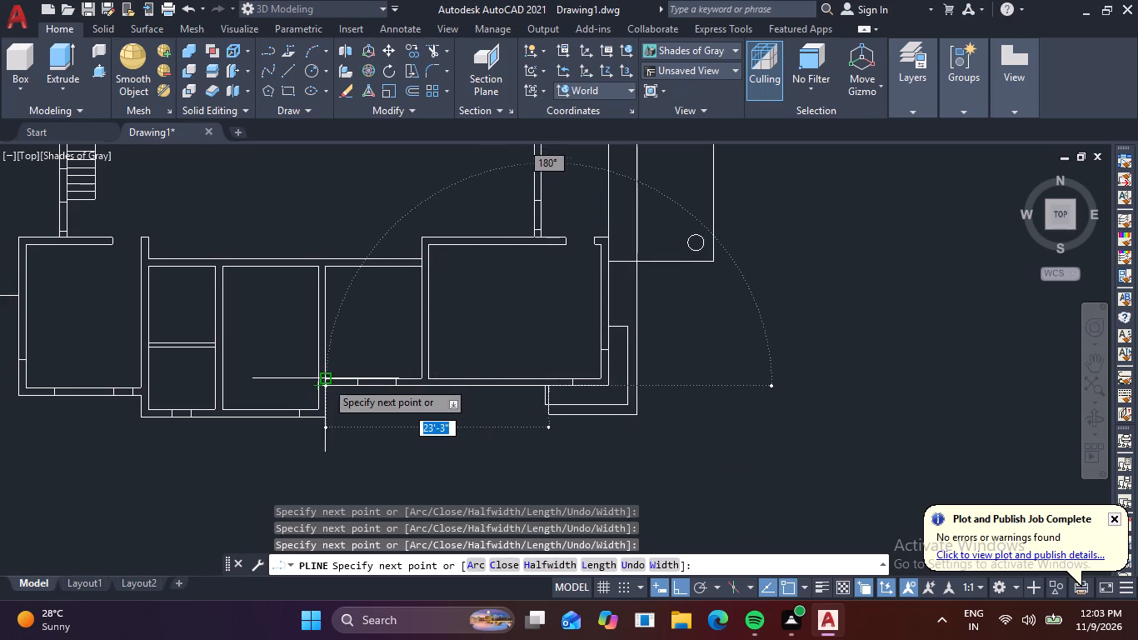
Trace the south wall westward with the polyline, following its projecting middle section, to the plan's southwest outer corner.
scroll(326, 387, up, 3)
click(329, 385)
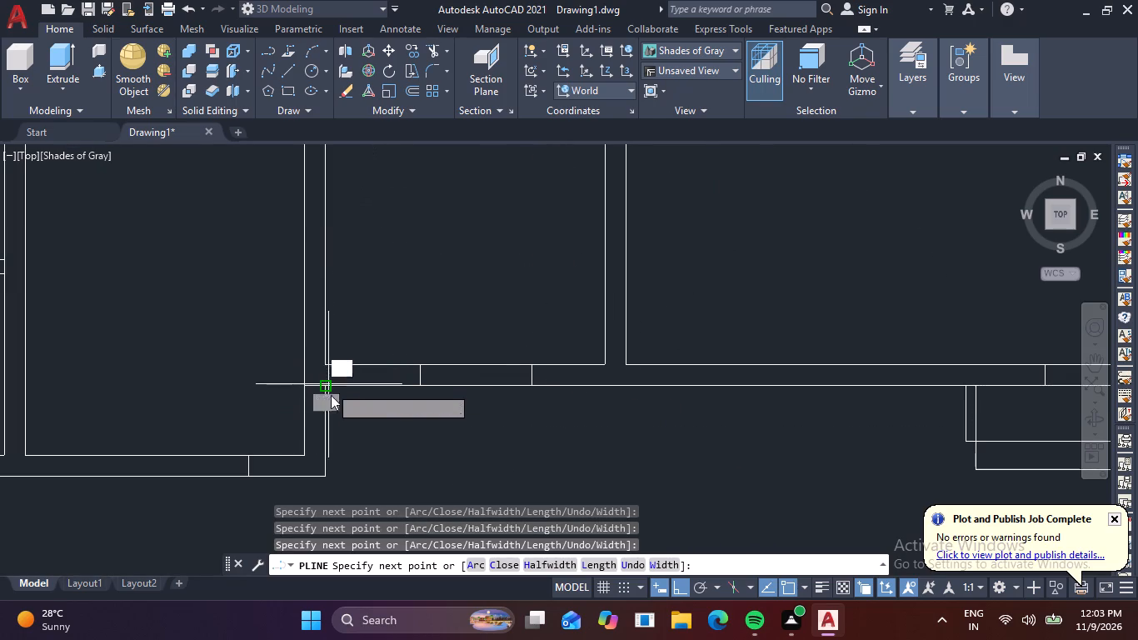
click(323, 476)
middle_drag(482, 475, 836, 472)
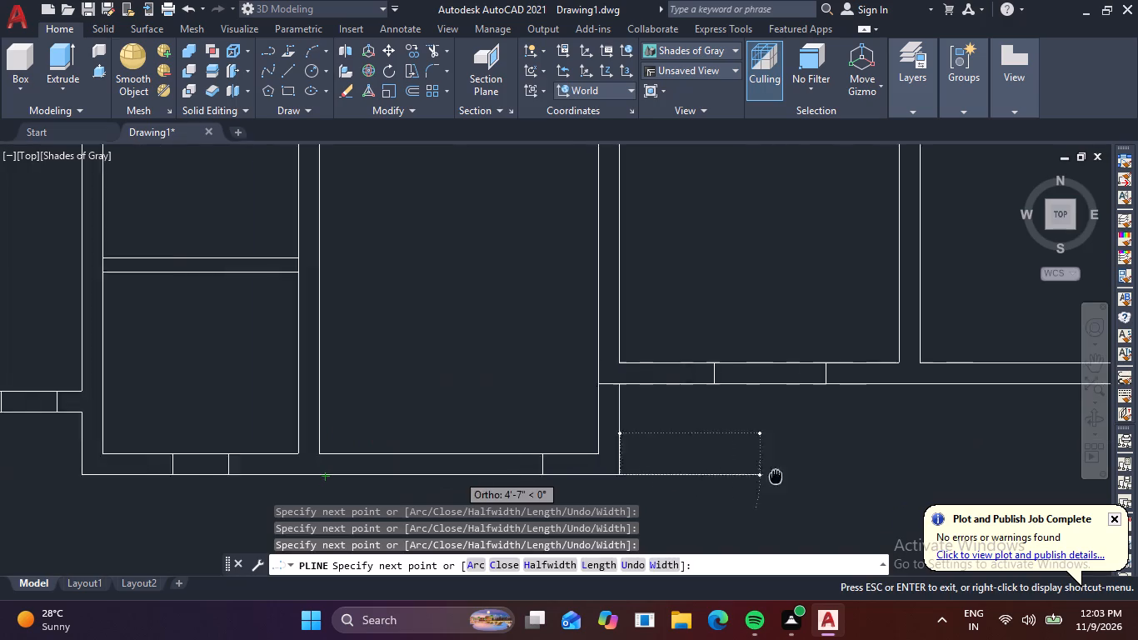
middle_drag(836, 472, 1061, 465)
click(370, 469)
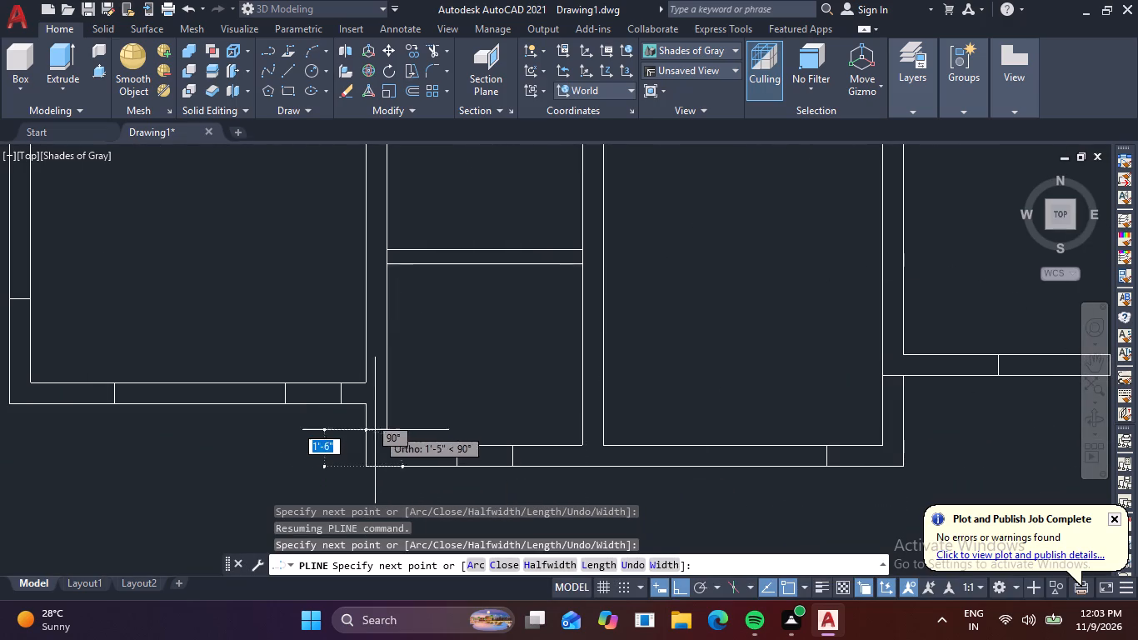
click(364, 404)
middle_drag(264, 400, 712, 401)
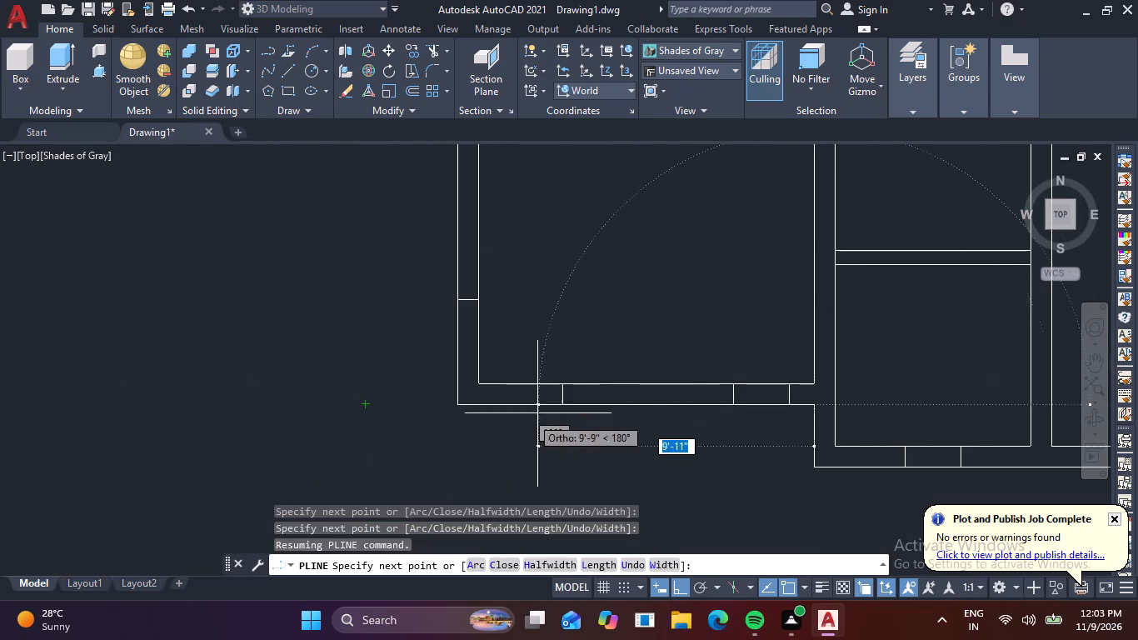
click(459, 407)
Trace the west side around the projecting western strip back to the northwest starting corner, and end the polyline.
scroll(487, 362, down, 2)
middle_drag(488, 371, 482, 482)
scroll(478, 383, up, 2)
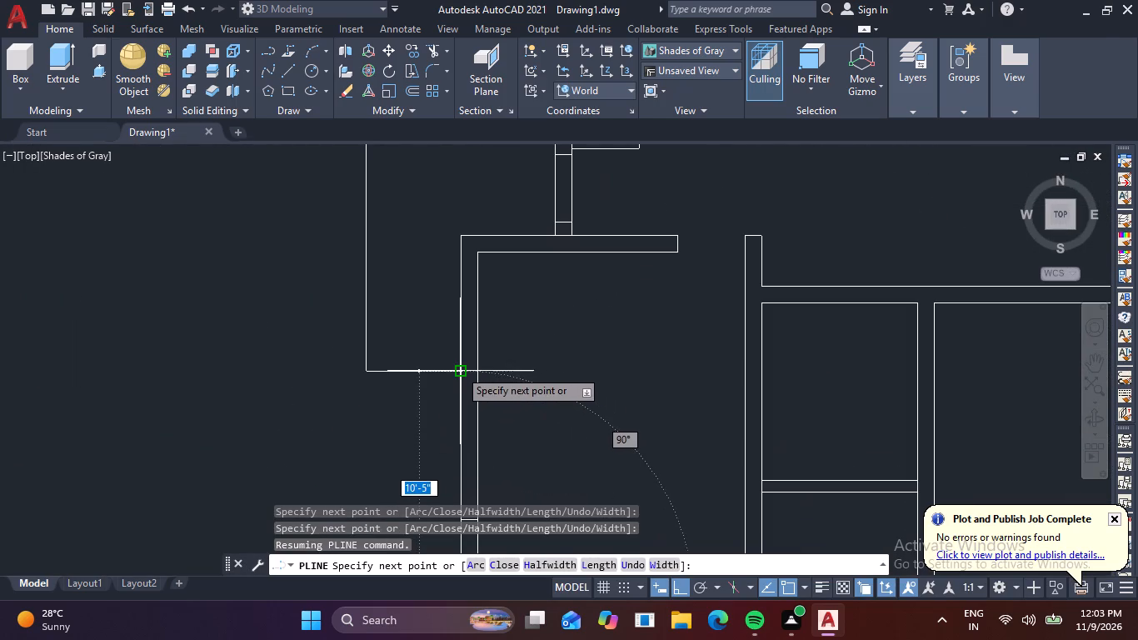
click(457, 370)
click(364, 372)
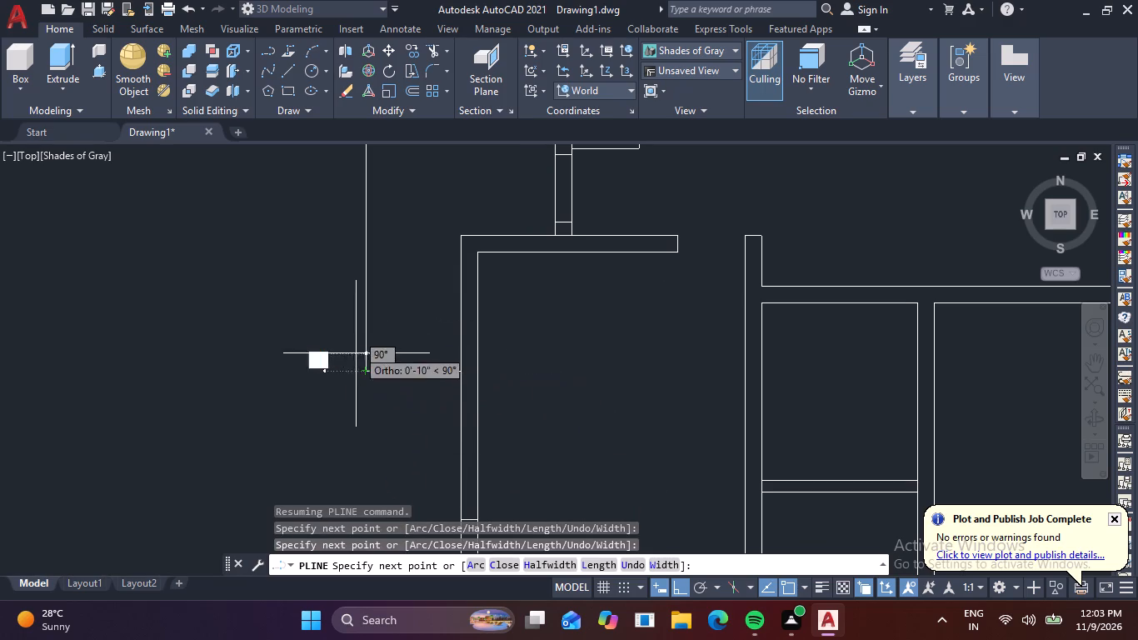
middle_drag(363, 346, 371, 599)
scroll(361, 449, down, 2)
middle_drag(364, 423, 359, 546)
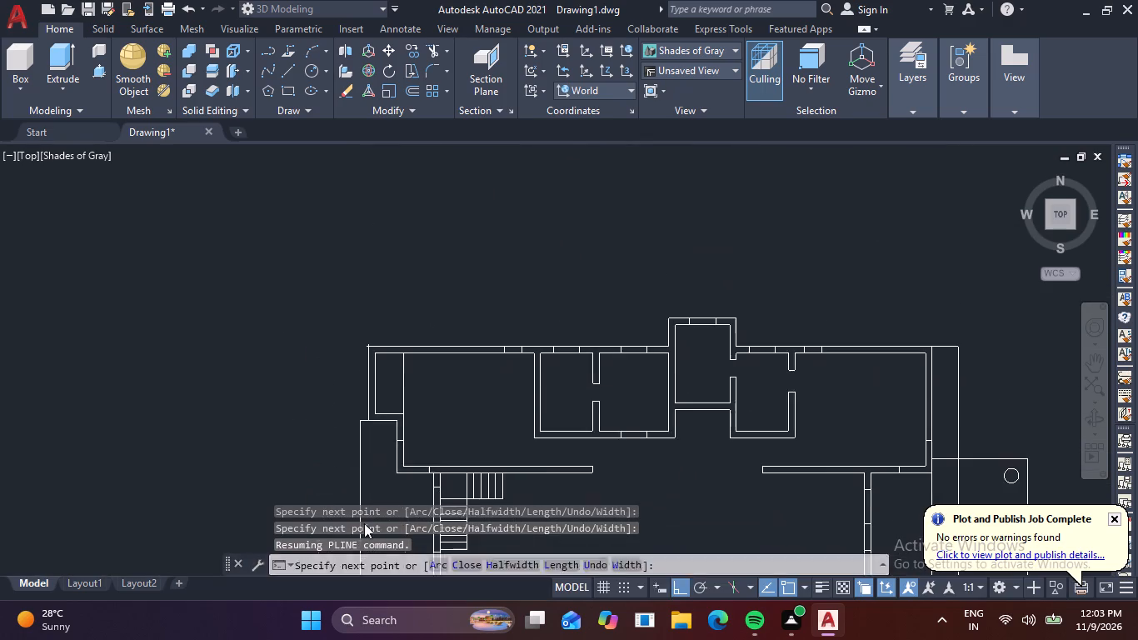
scroll(378, 397, up, 2)
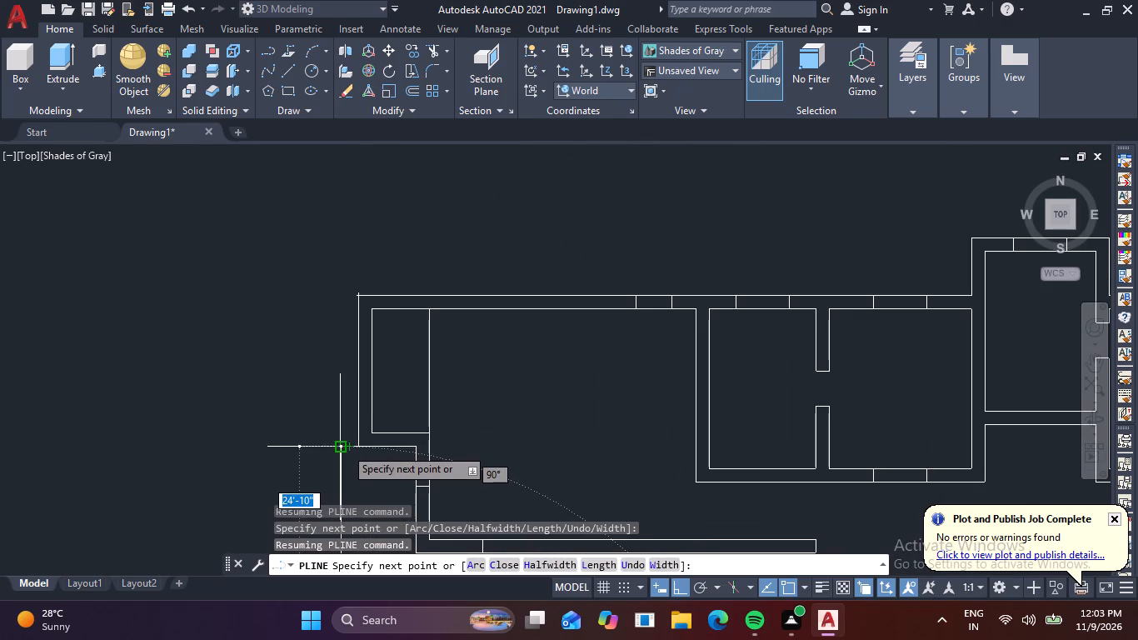
click(345, 447)
click(360, 443)
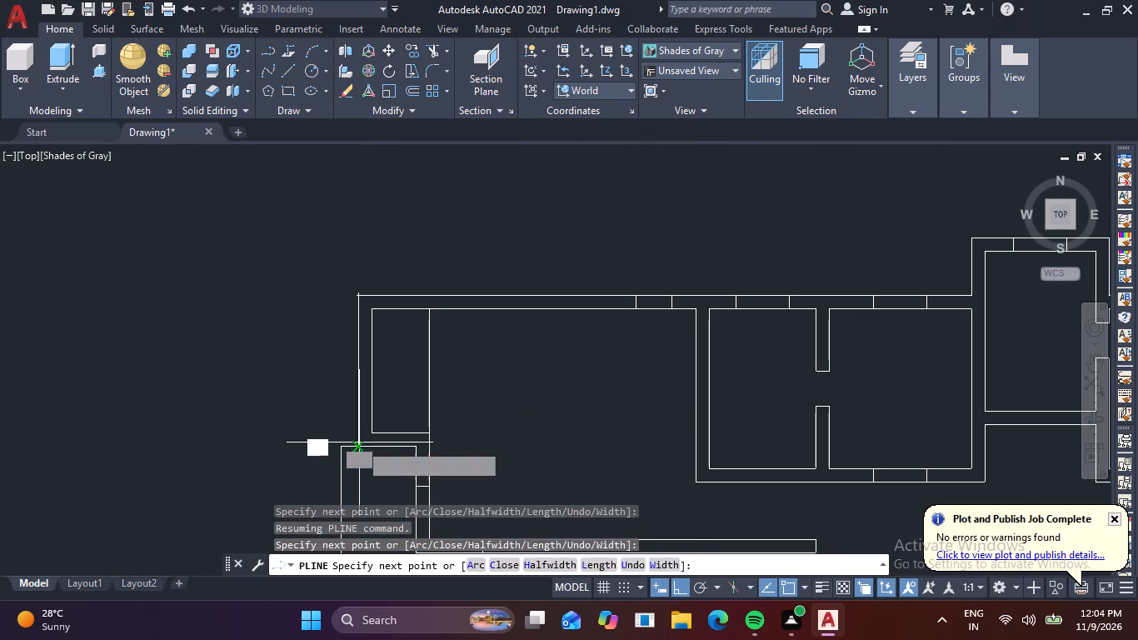
click(353, 298)
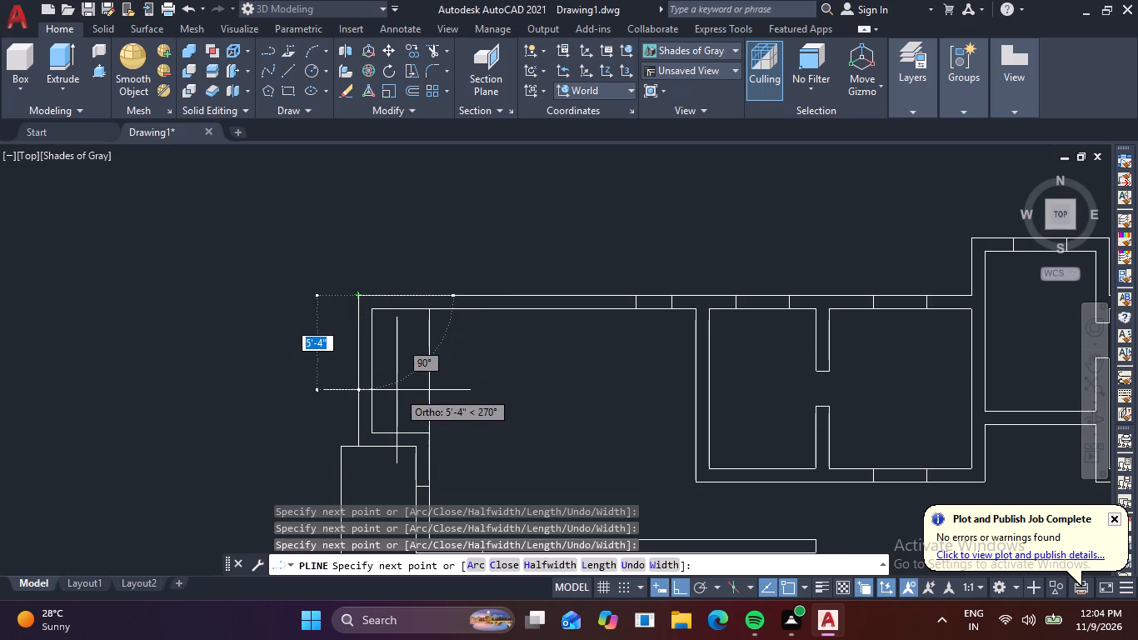
key(Escape)
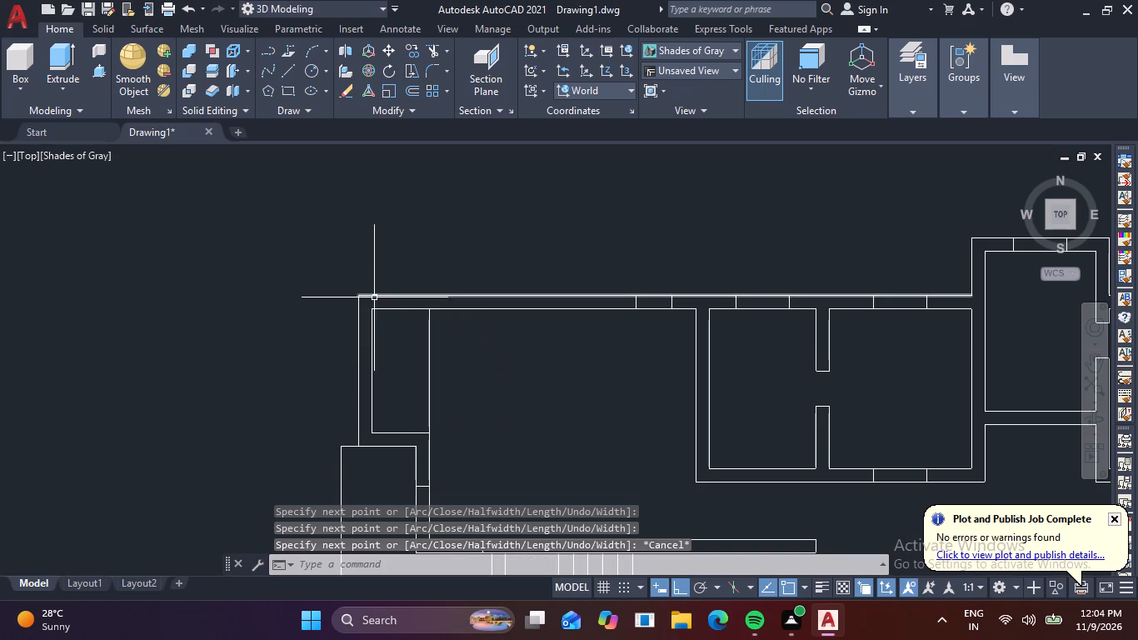
Move the traced outline polyline horizontally to the empty area west of the copied floor plan.
click(375, 298)
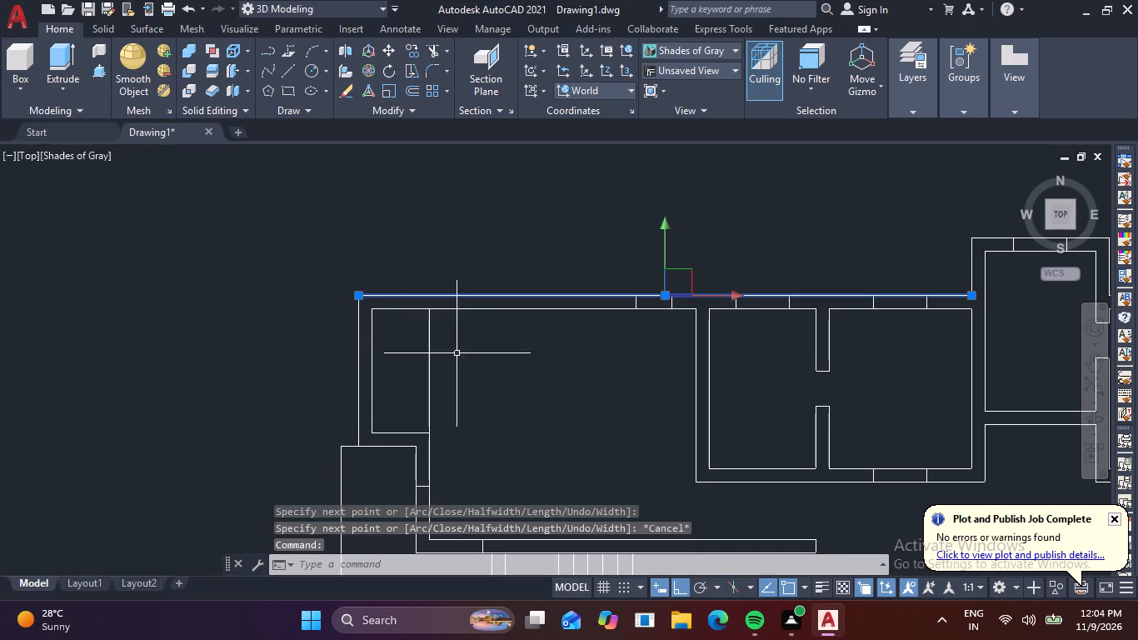
key(Escape)
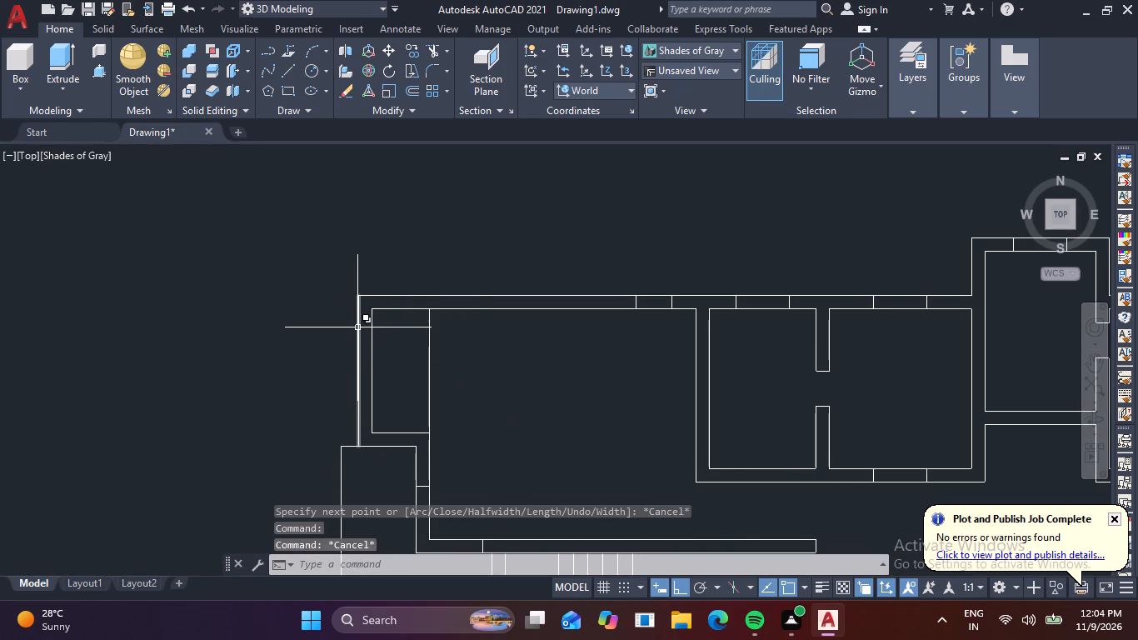
click(358, 328)
click(403, 417)
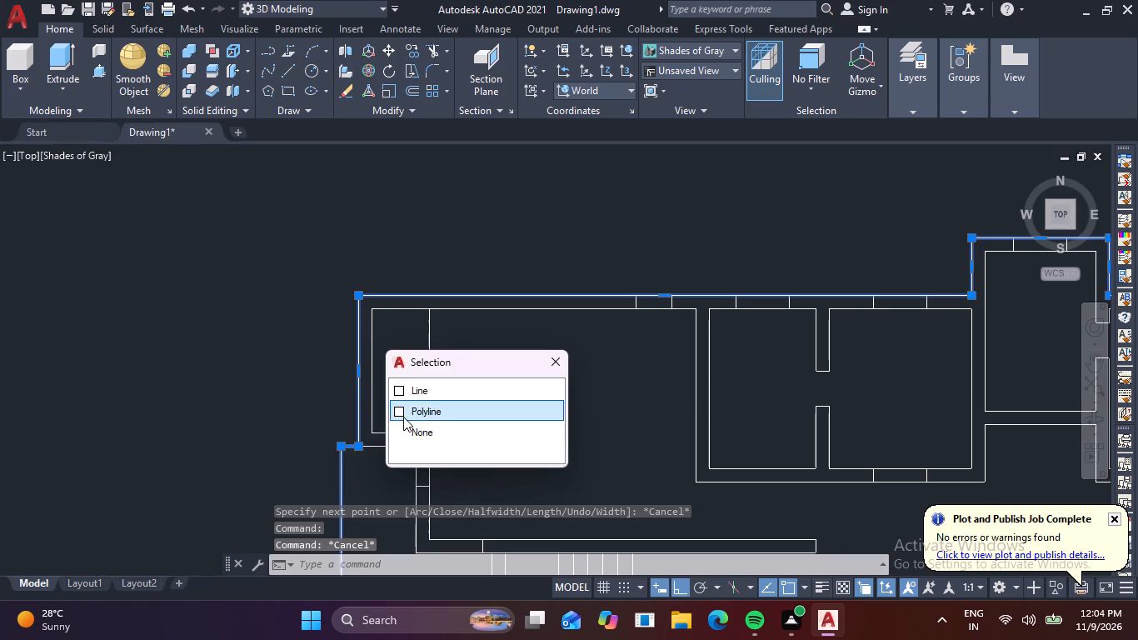
key(m)
key(space)
click(571, 403)
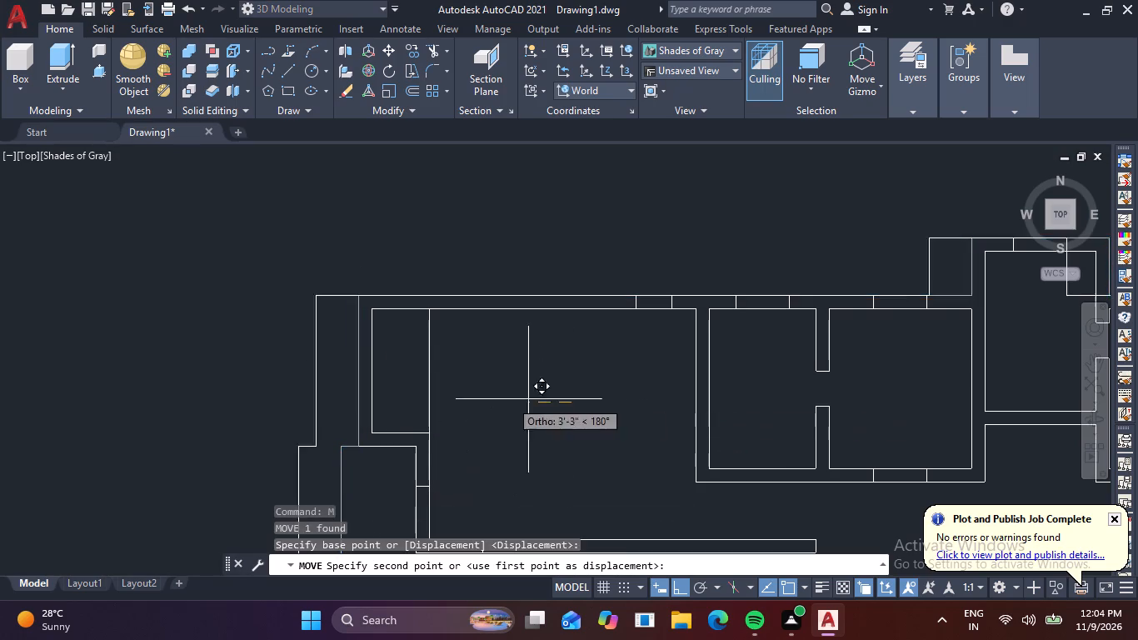
scroll(323, 359, down, 4)
middle_drag(182, 387, 382, 371)
click(287, 367)
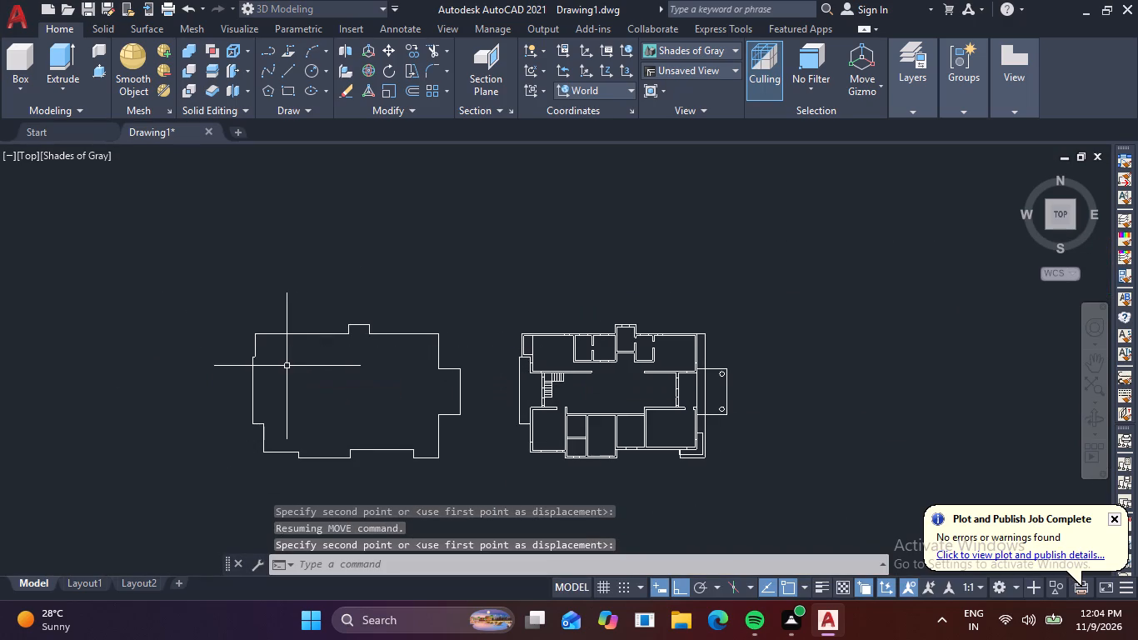
In a southwest isometric view, Presspull the area inside the outline upward by 6 inches to form a floor slab.
click(1049, 225)
scroll(450, 421, up, 5)
middle_drag(436, 450, 557, 295)
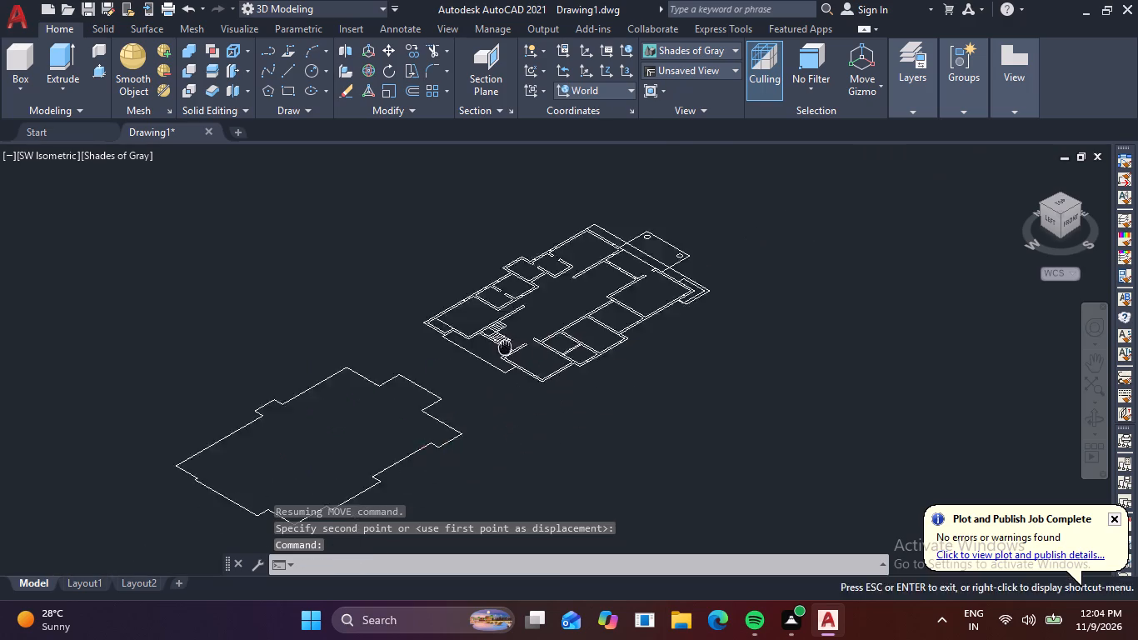
middle_drag(557, 295, 641, 225)
click(100, 72)
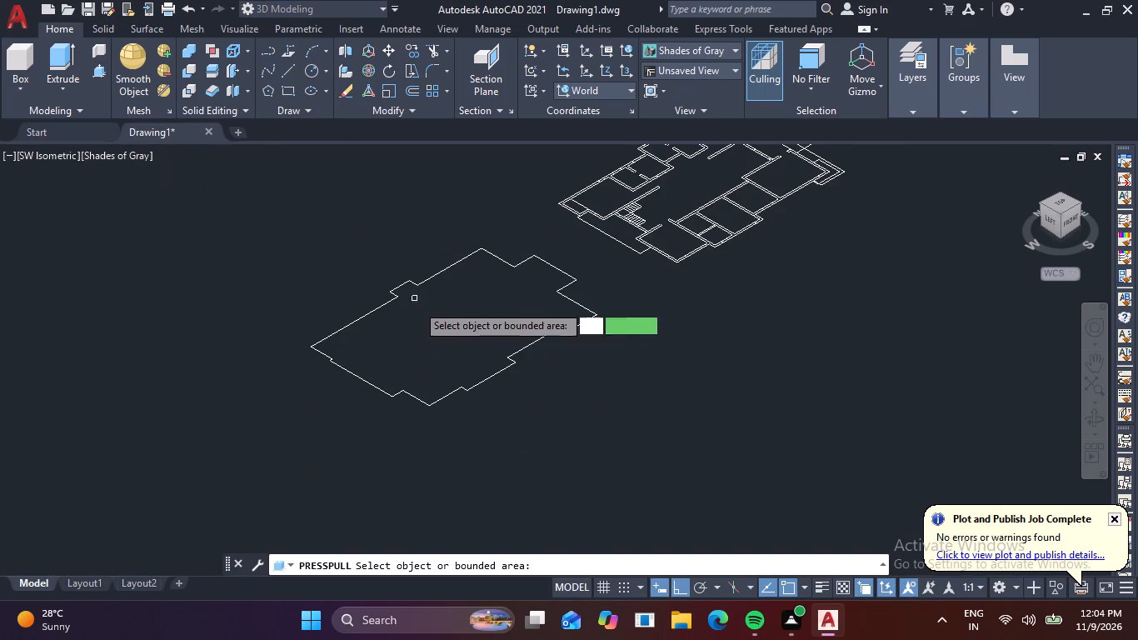
click(428, 336)
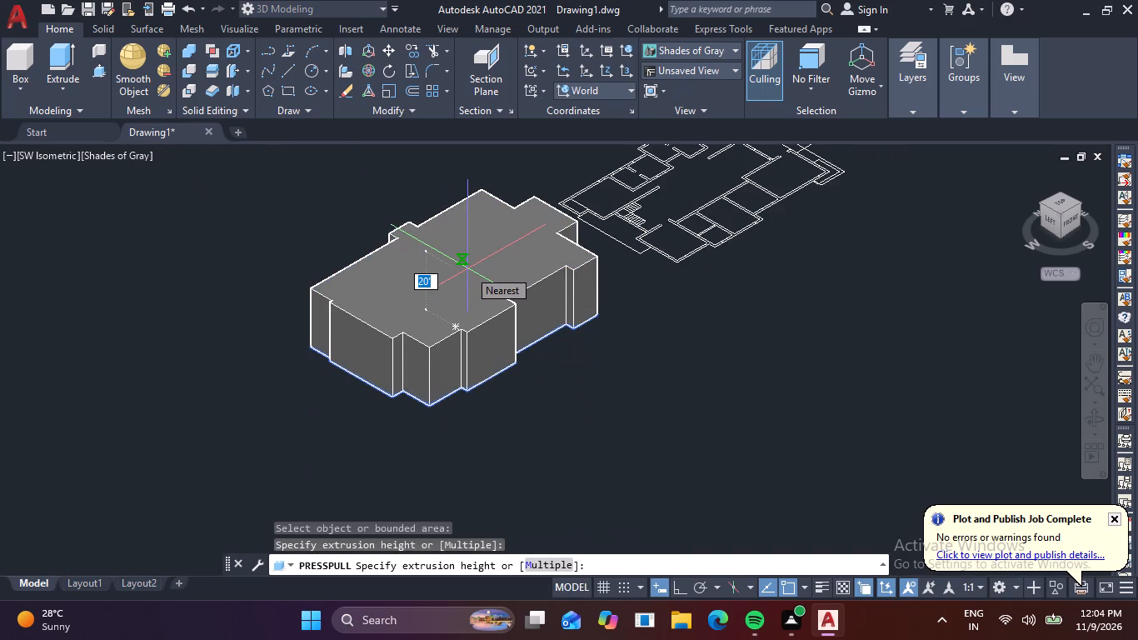
key(6)
key(space)
scroll(476, 381, up, 3)
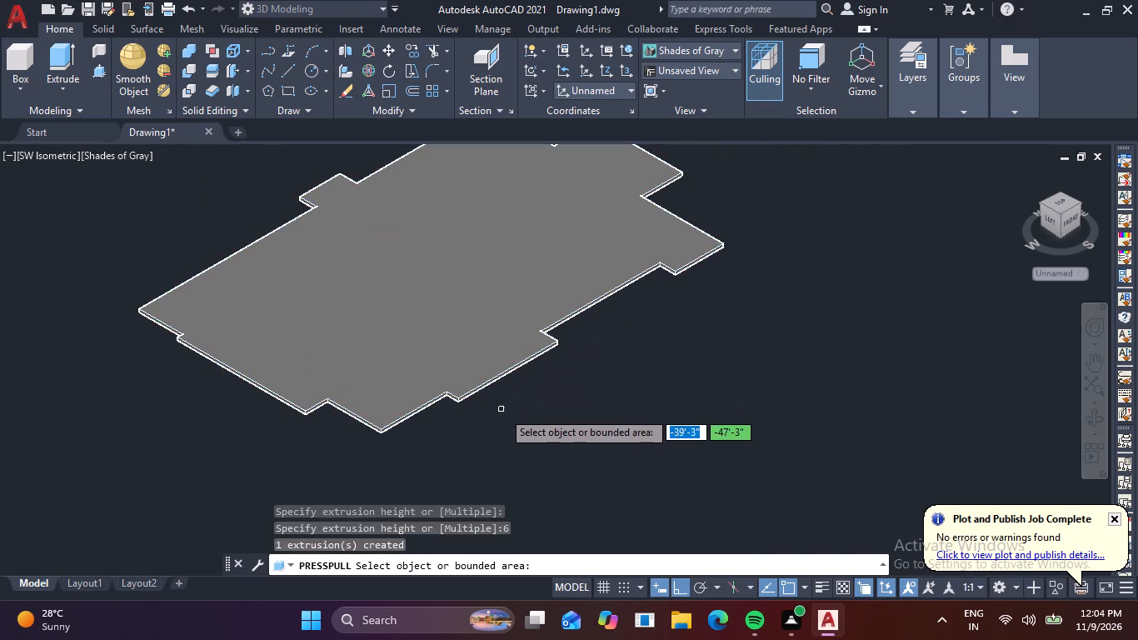
key(Escape)
Move the slab by its lower southwest corner onto the matching top corner of the house walls, above the corner window.
scroll(429, 417, up, 3)
middle_drag(425, 418, 489, 254)
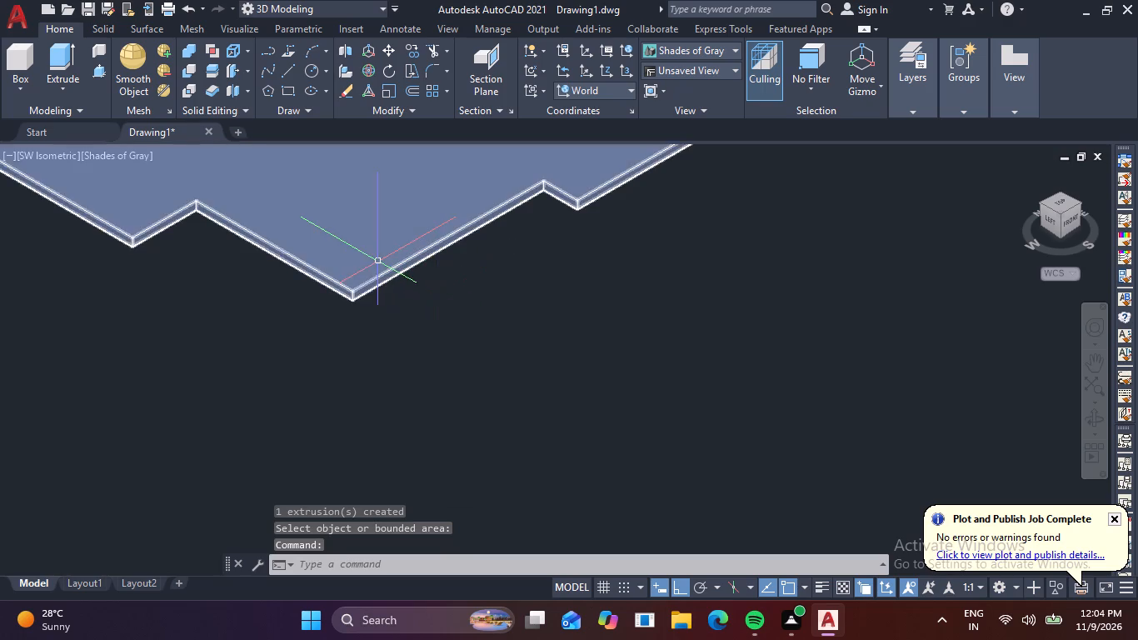
click(377, 262)
scroll(357, 327, up, 2)
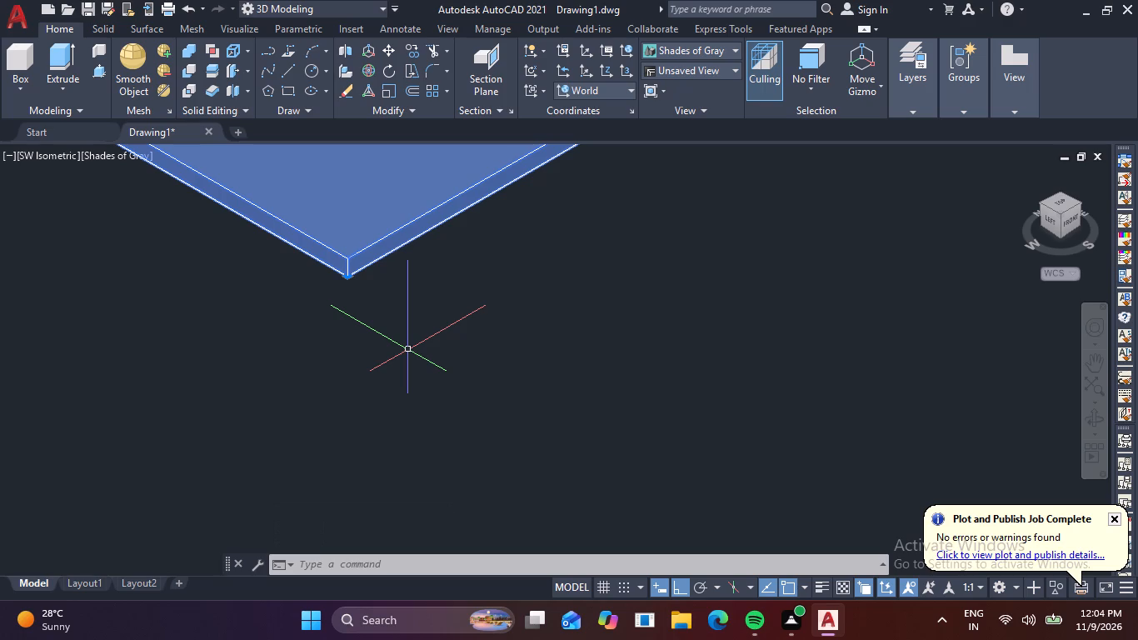
scroll(405, 362, down, 6)
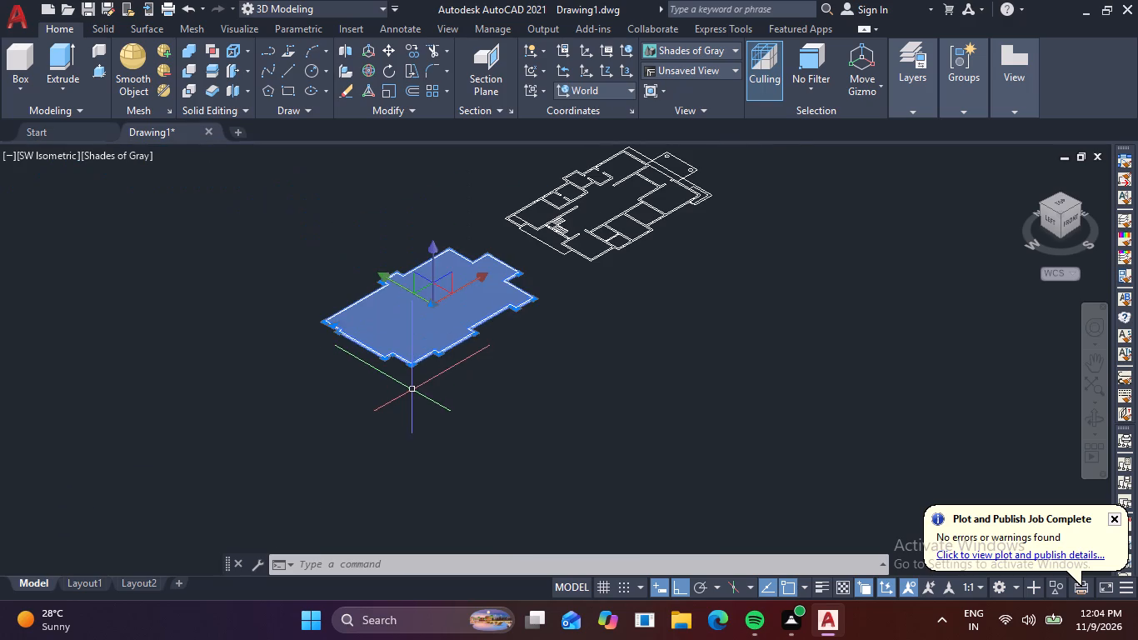
scroll(407, 380, up, 5)
text(m)
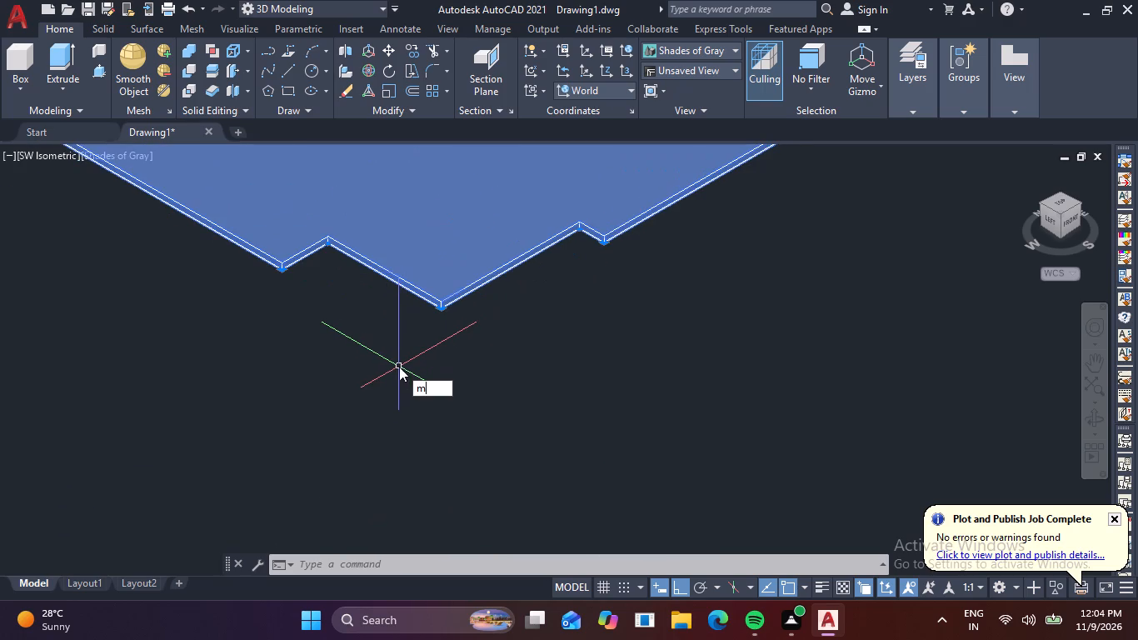
key(space)
scroll(472, 332, up, 5)
middle_drag(437, 301, 480, 478)
scroll(486, 459, down, 7)
scroll(484, 445, up, 12)
click(437, 476)
scroll(571, 363, down, 3)
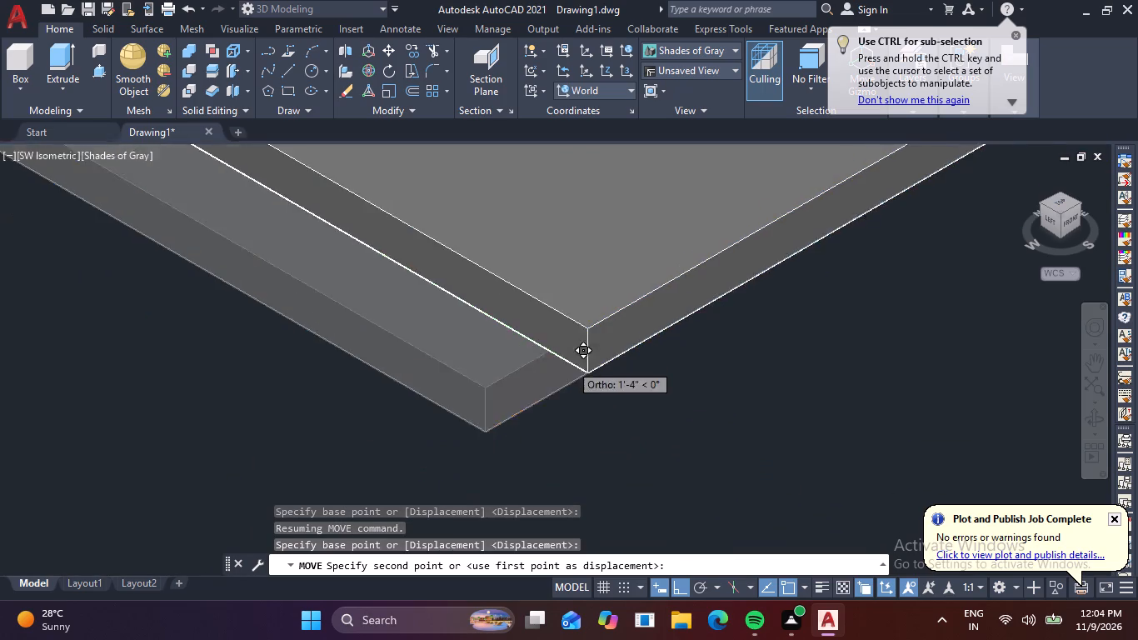
scroll(571, 363, down, 8)
middle_drag(655, 348, 248, 616)
scroll(682, 374, down, 3)
middle_drag(666, 398, 423, 548)
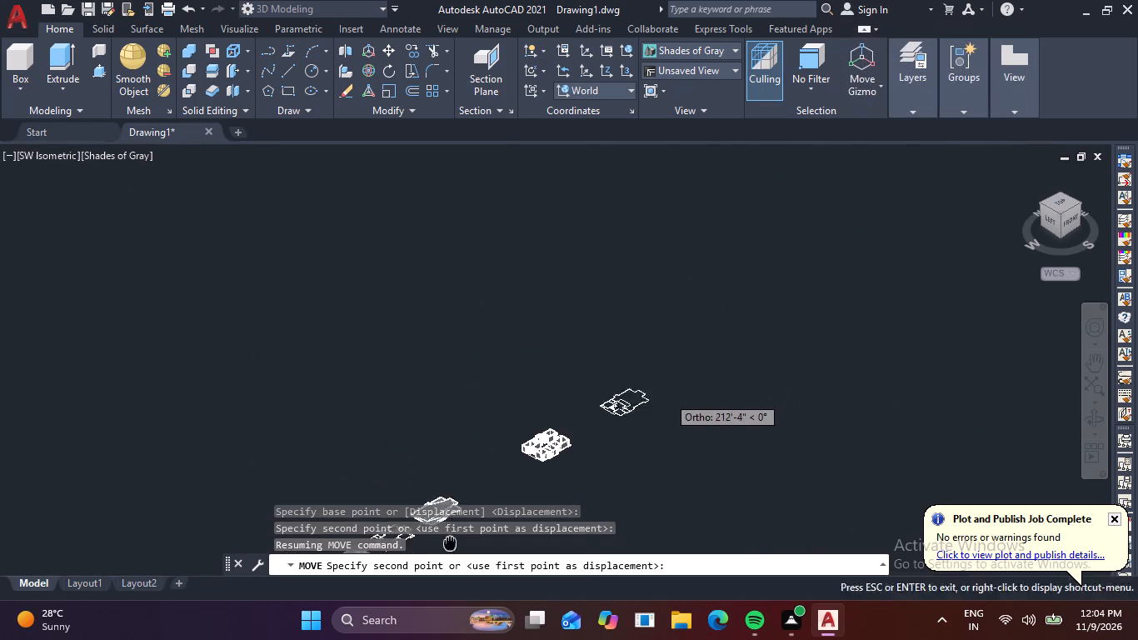
middle_drag(423, 548, 421, 549)
scroll(681, 384, up, 4)
middle_drag(501, 420, 1137, 194)
middle_drag(770, 362, 708, 286)
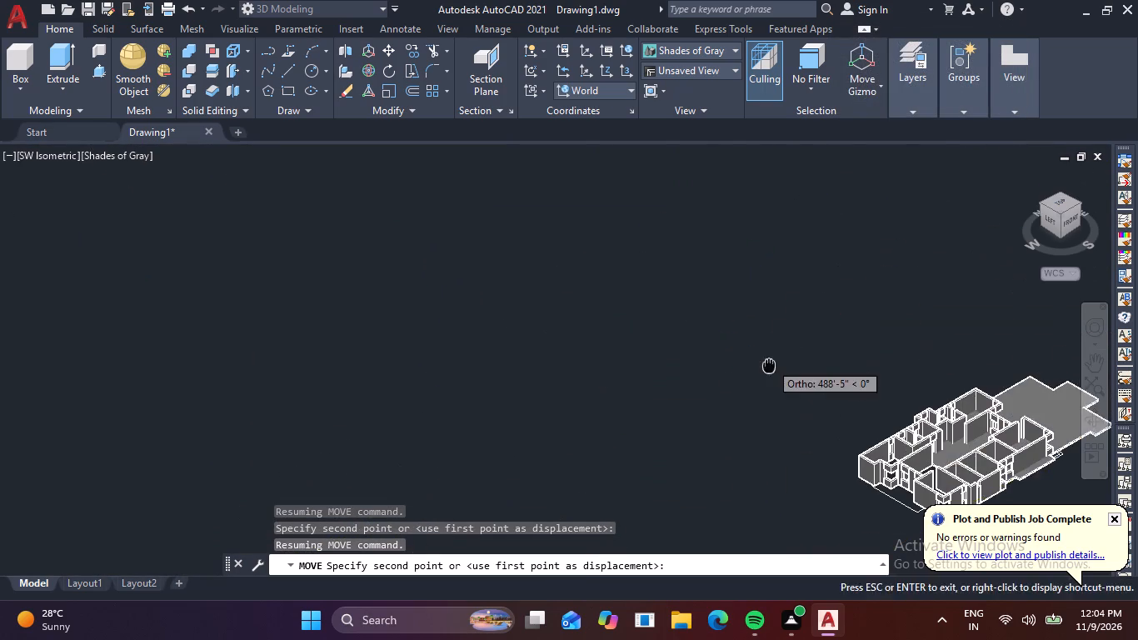
middle_drag(708, 286, 669, 222)
scroll(848, 314, up, 4)
middle_drag(801, 382, 733, 259)
scroll(720, 321, up, 5)
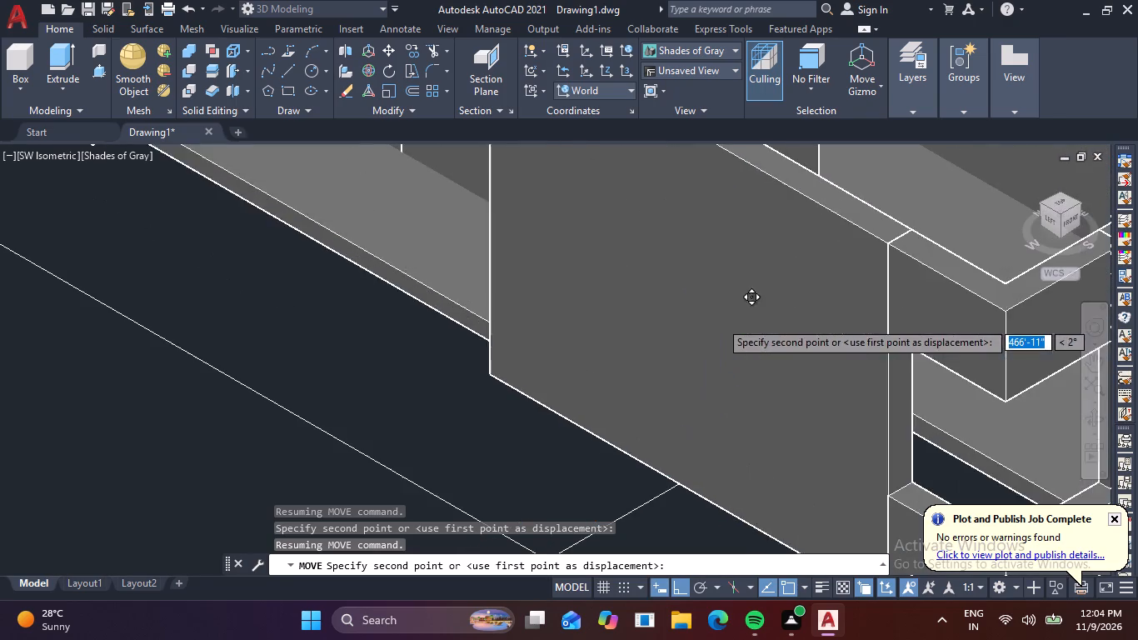
middle_drag(858, 313, 464, 312)
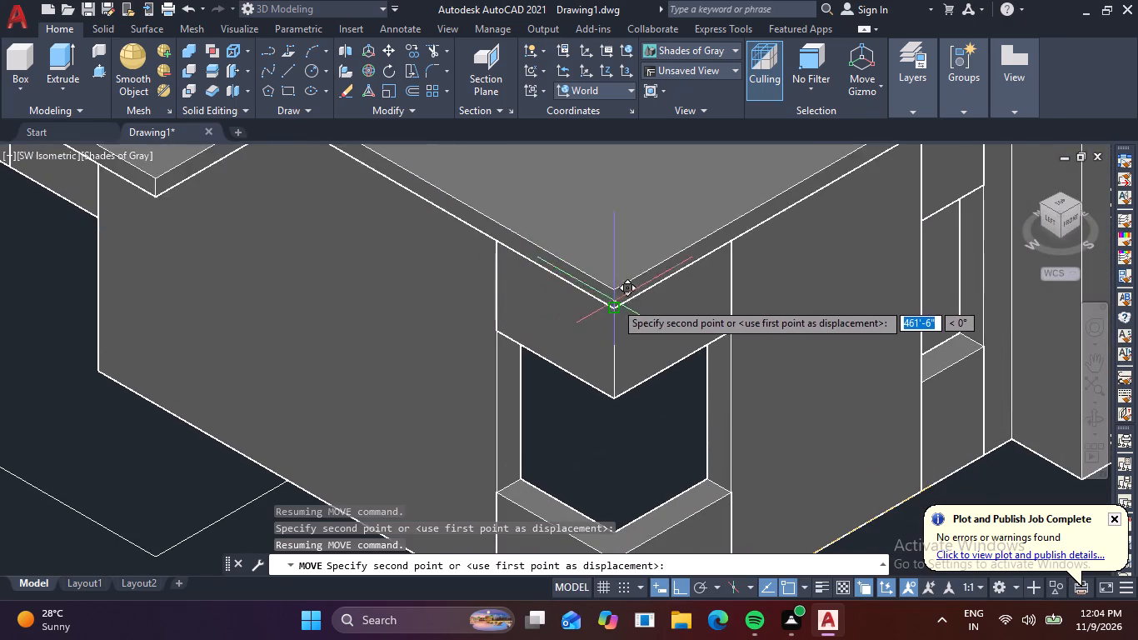
click(611, 310)
Examine from several sides how the slab sits on top of the house walls.
scroll(558, 339, down, 6)
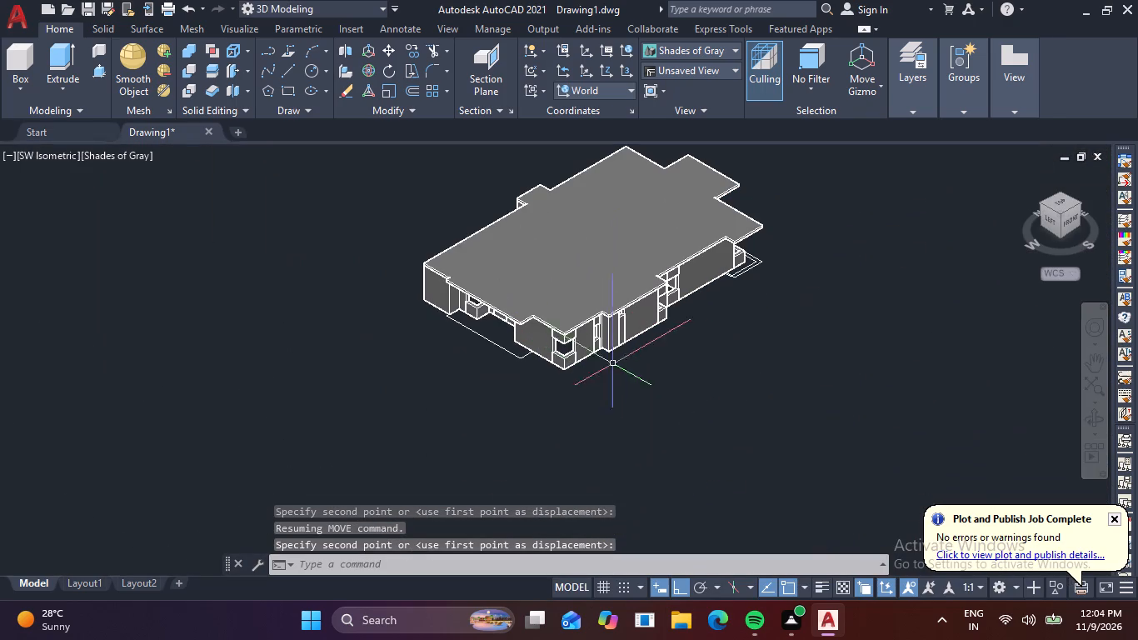
scroll(684, 358, down, 1)
shift+middle_drag(752, 404, 746, 407)
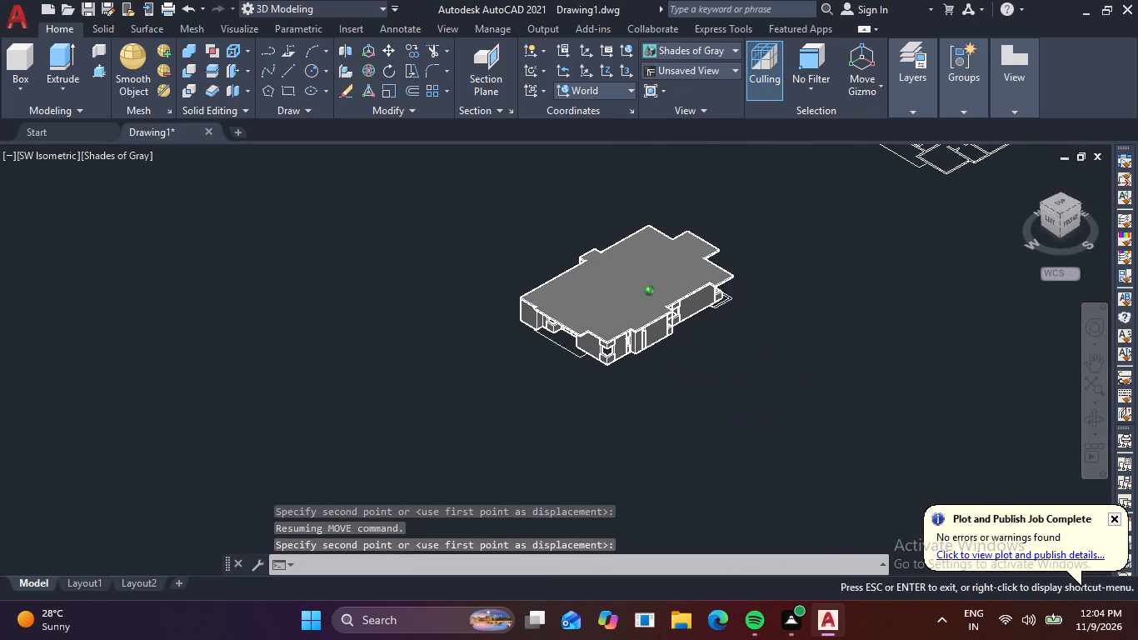
shift+middle_drag(746, 407, 604, 375)
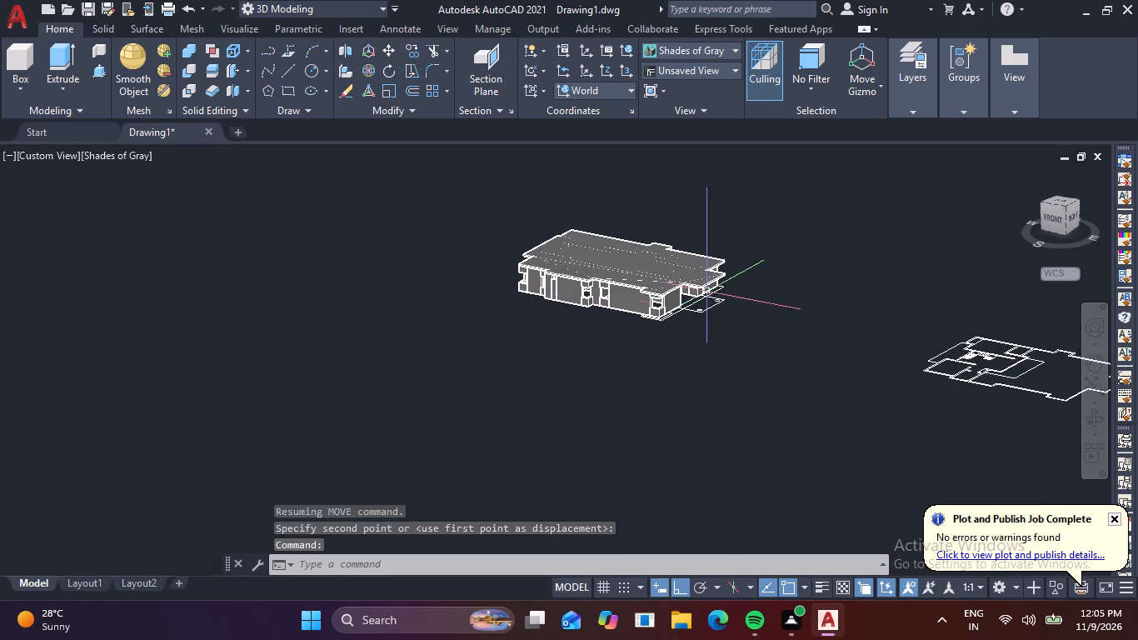
scroll(732, 266, up, 3)
scroll(686, 369, up, 2)
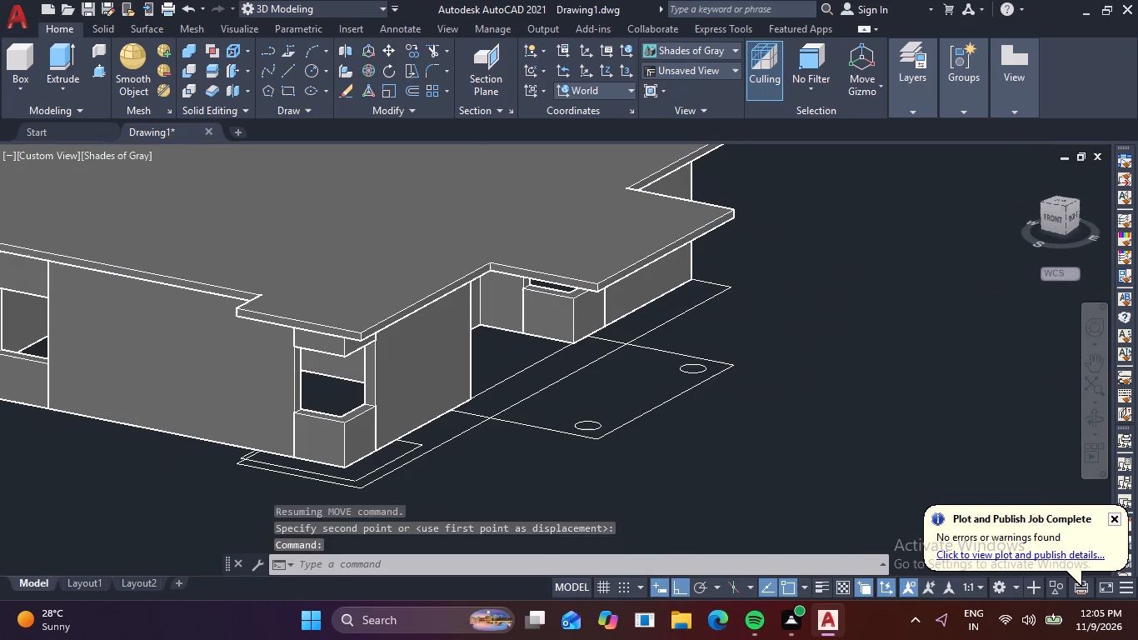
middle_drag(814, 406, 973, 467)
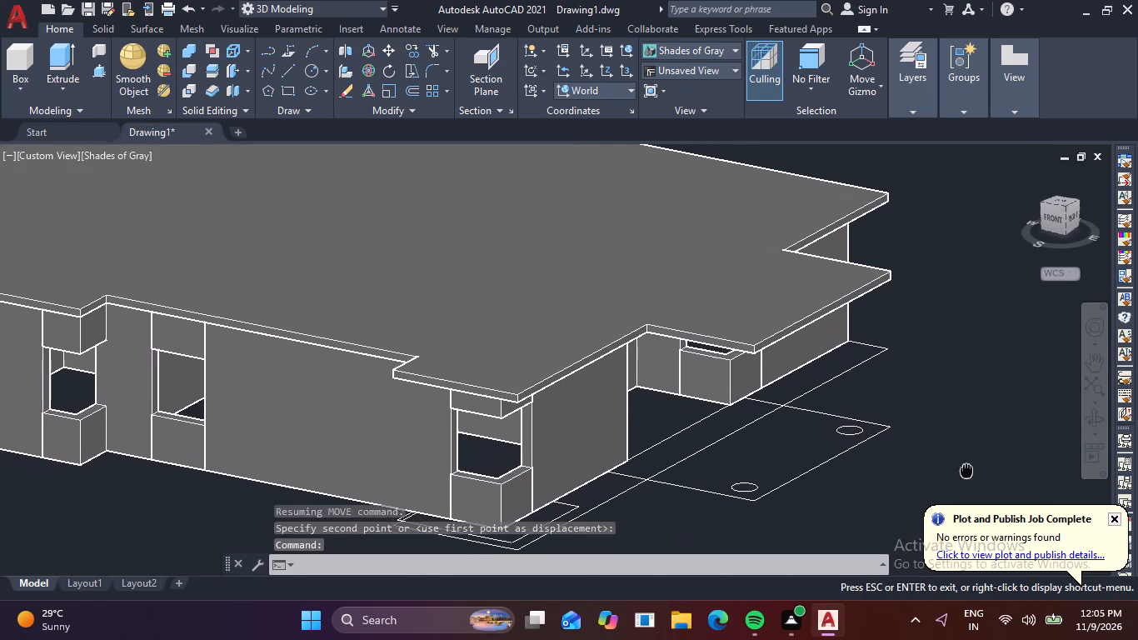
middle_drag(973, 467, 974, 467)
scroll(689, 380, down, 1)
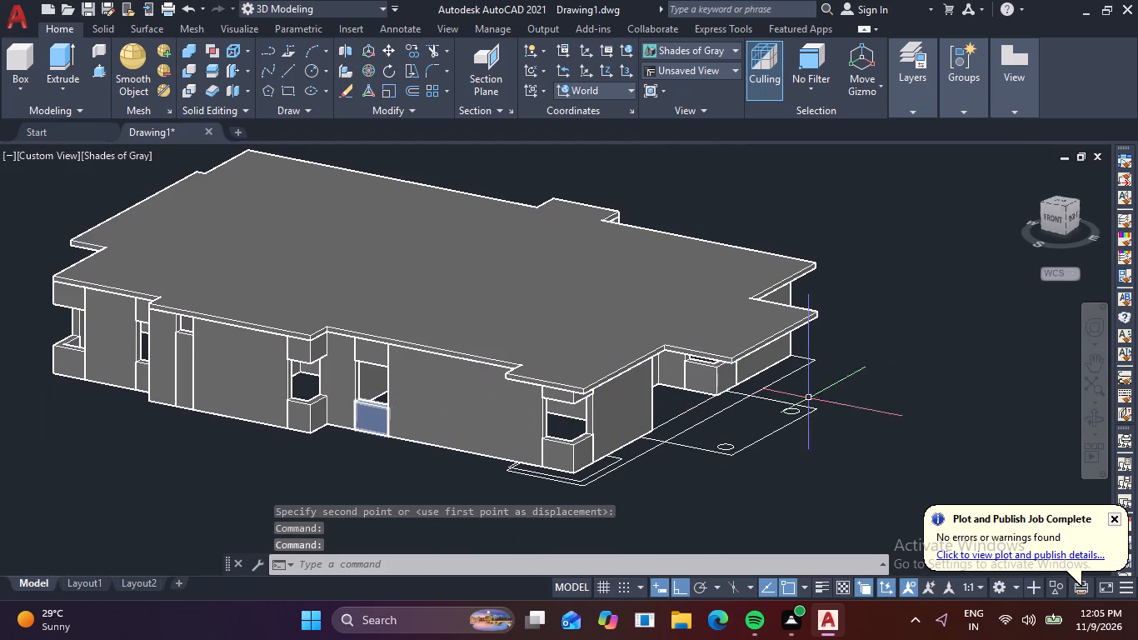
shift+middle_drag(821, 415, 818, 395)
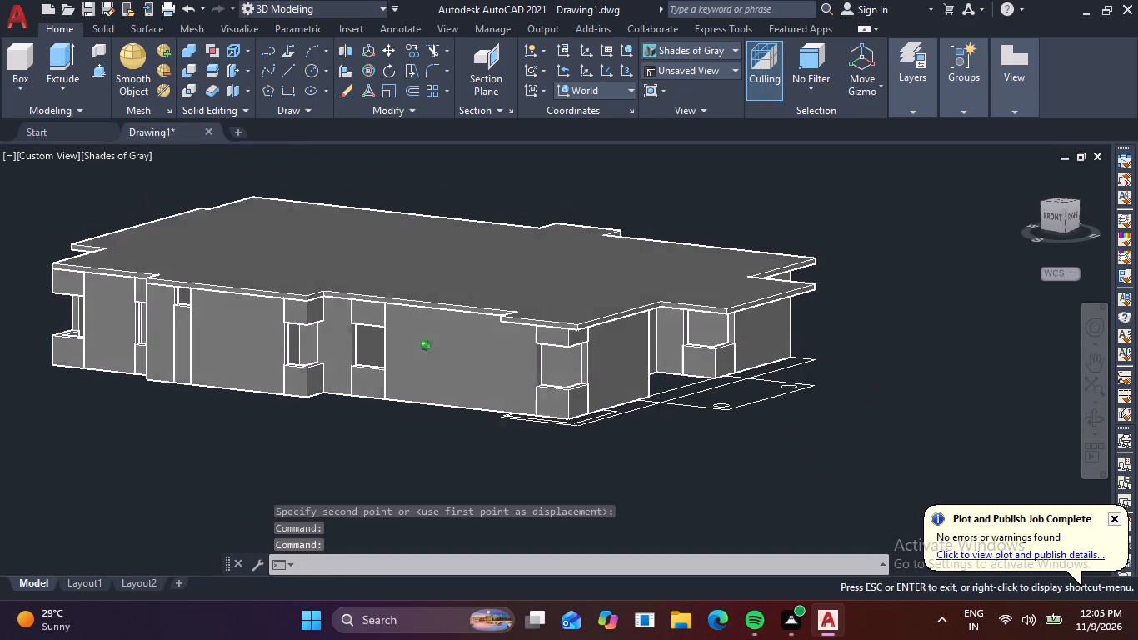
shift+middle_drag(818, 395, 824, 407)
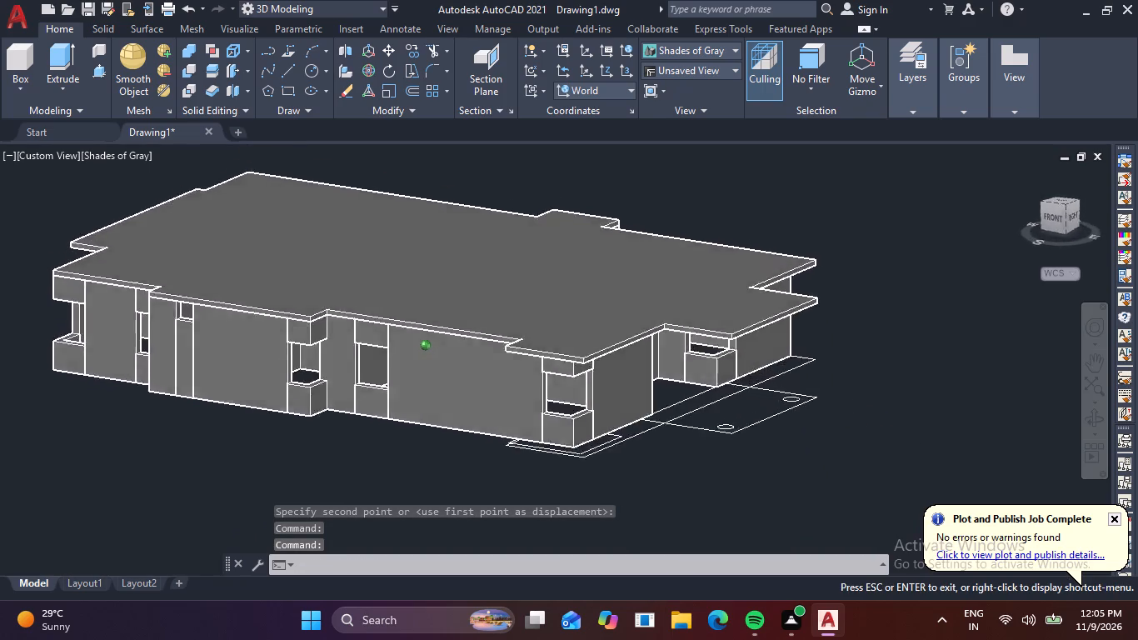
shift+middle_drag(824, 407, 929, 413)
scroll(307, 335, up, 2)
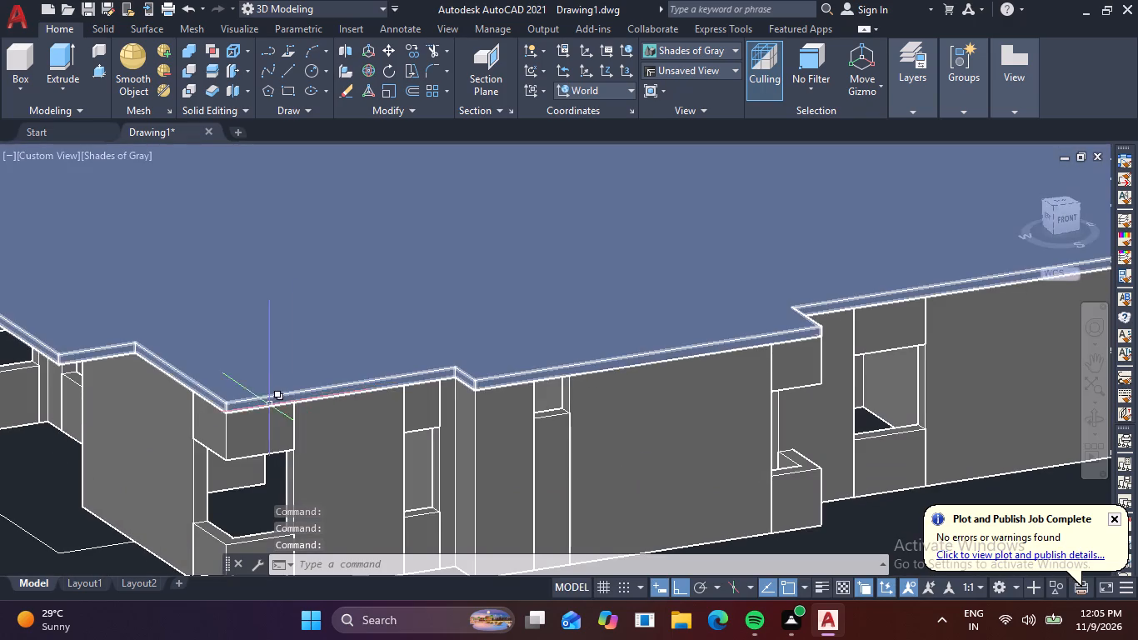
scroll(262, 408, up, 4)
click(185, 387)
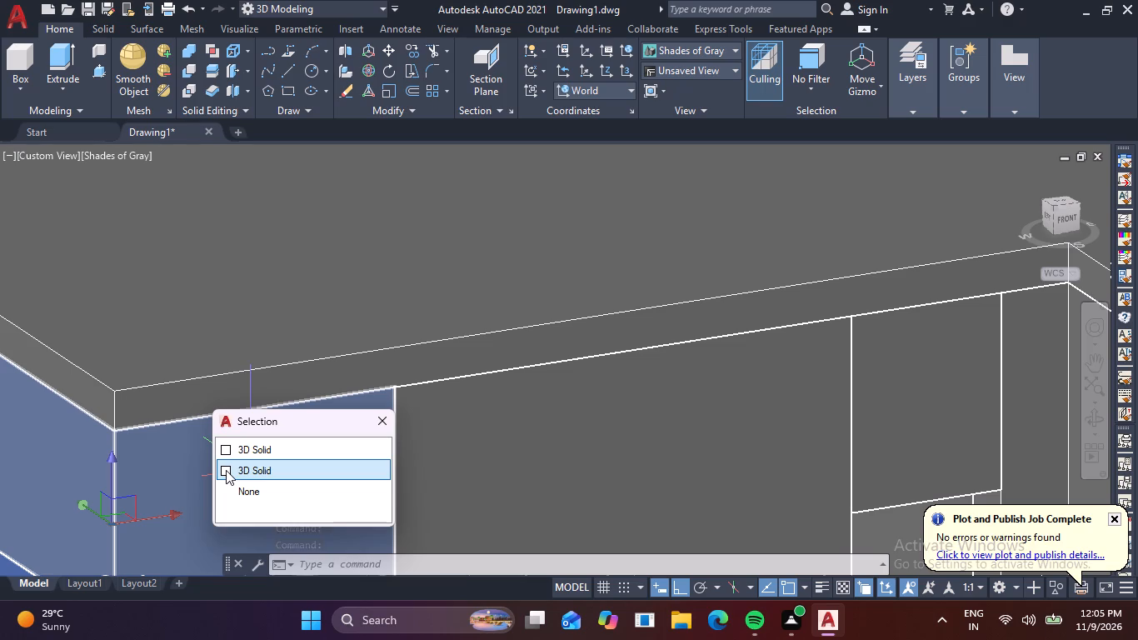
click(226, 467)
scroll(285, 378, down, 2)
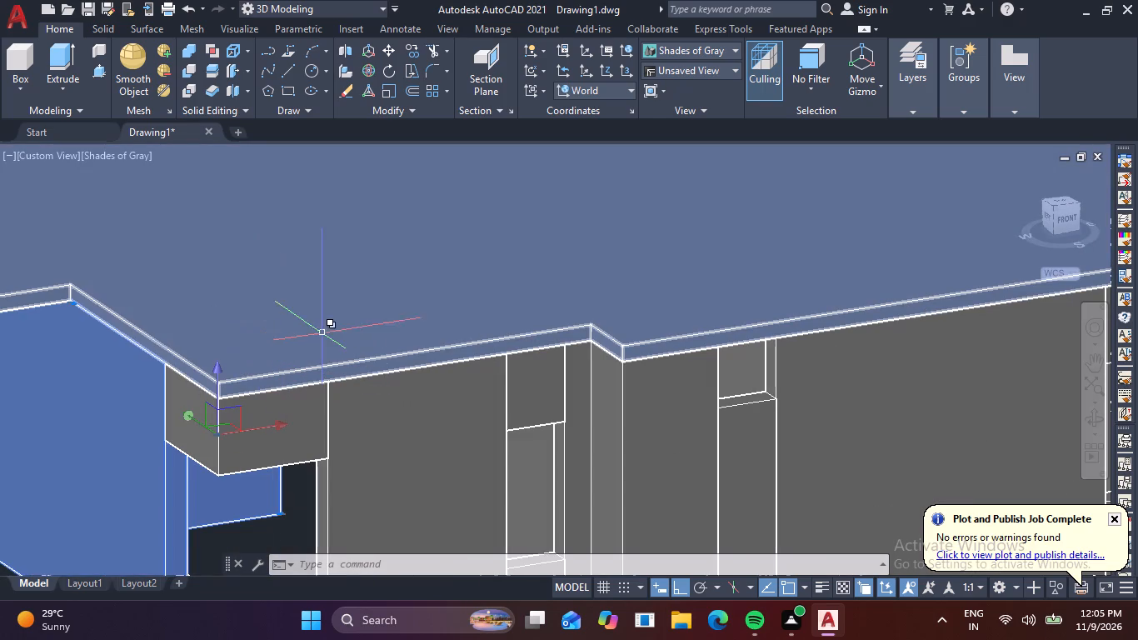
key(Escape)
Move the slab straight down 6 inches, from its upper southwest corner to the lower corner, so its top is flush with the wall tops.
click(277, 377)
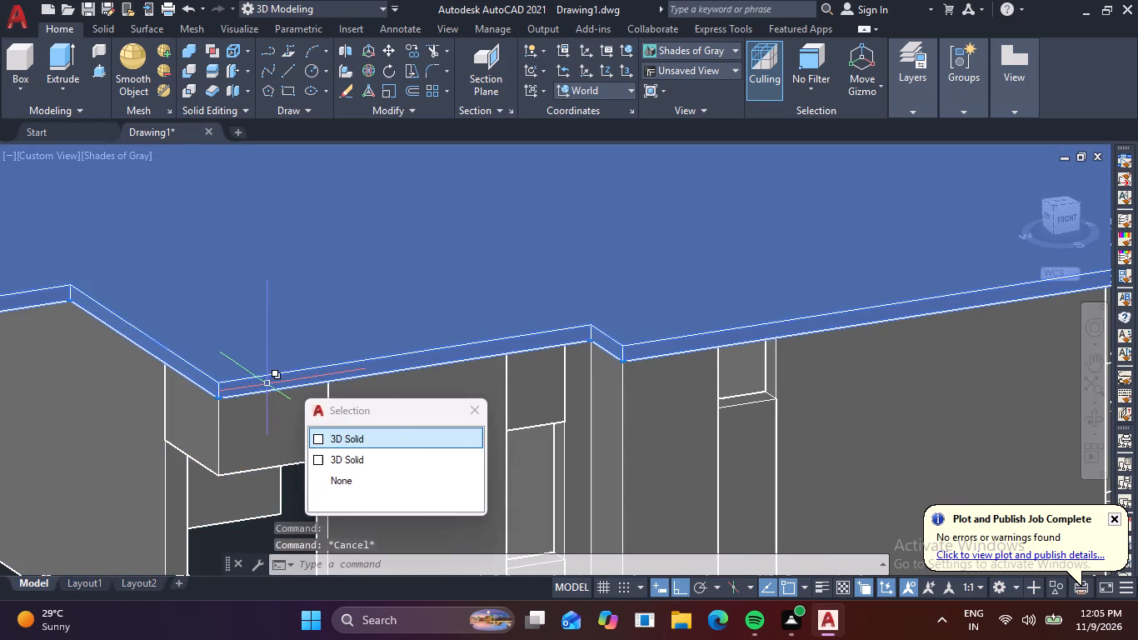
key(m)
key(space)
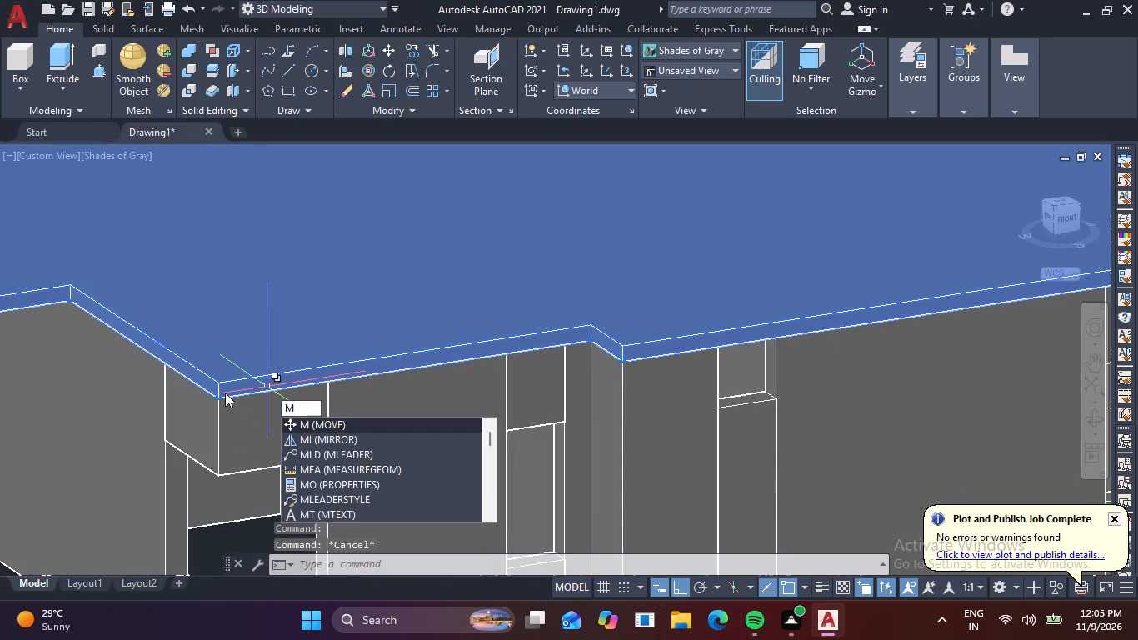
key(space)
scroll(221, 384, up, 3)
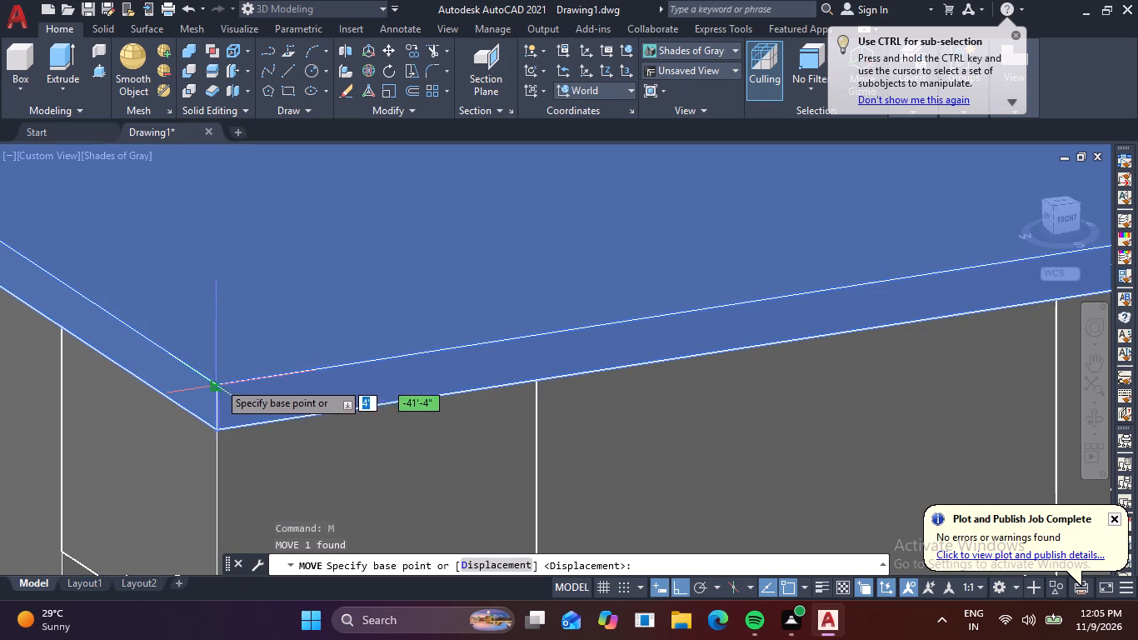
click(217, 386)
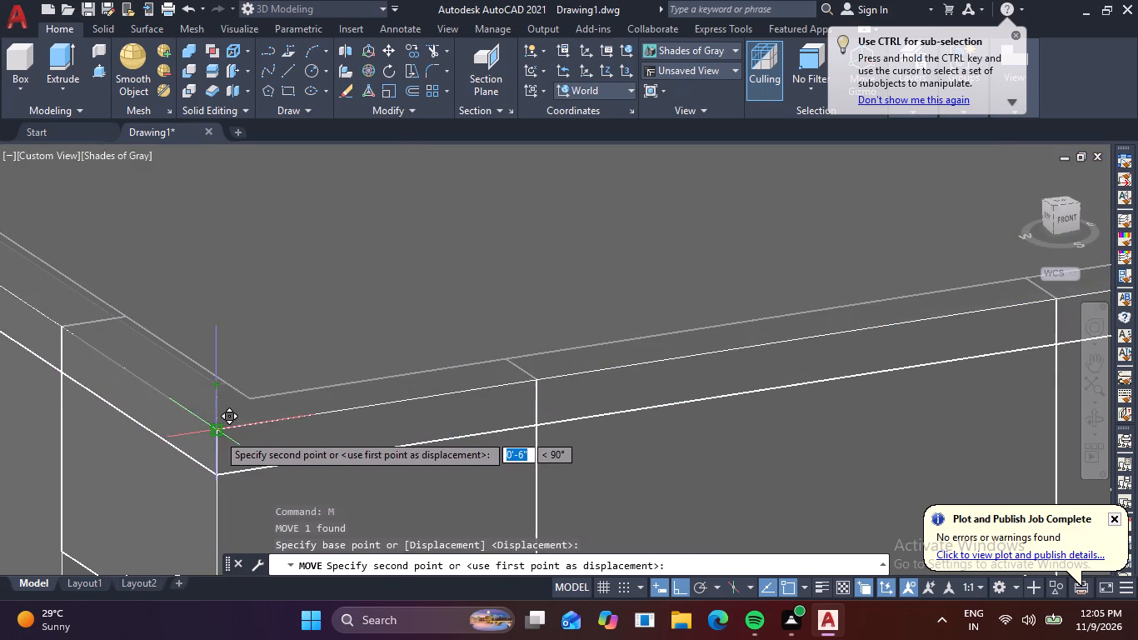
click(217, 433)
scroll(259, 387, down, 7)
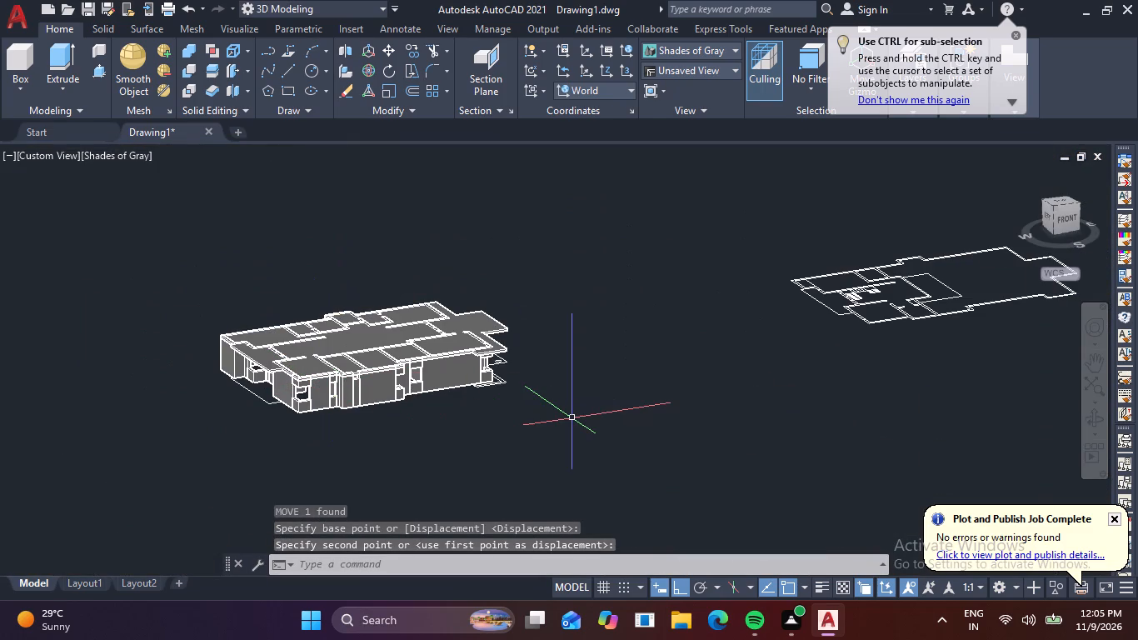
key(Escape)
Presspull the two circles on the east porch outline upward by 10' to form round columns.
shift+middle_drag(583, 418, 465, 399)
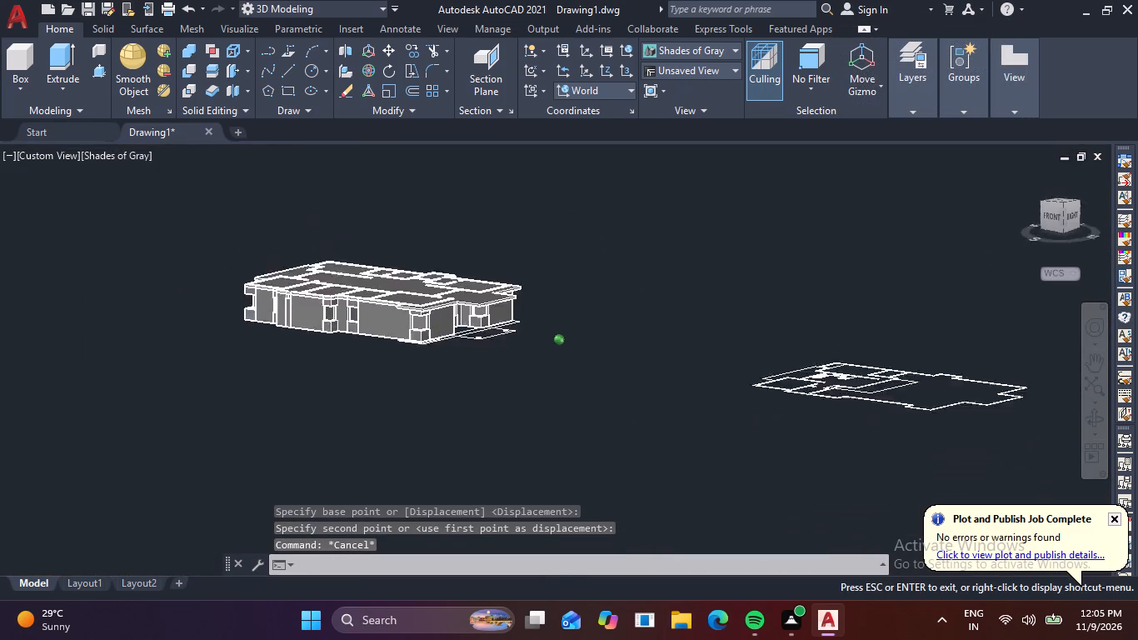
shift+middle_drag(465, 399, 469, 391)
scroll(422, 307, up, 3)
scroll(637, 308, up, 1)
scroll(724, 312, down, 2)
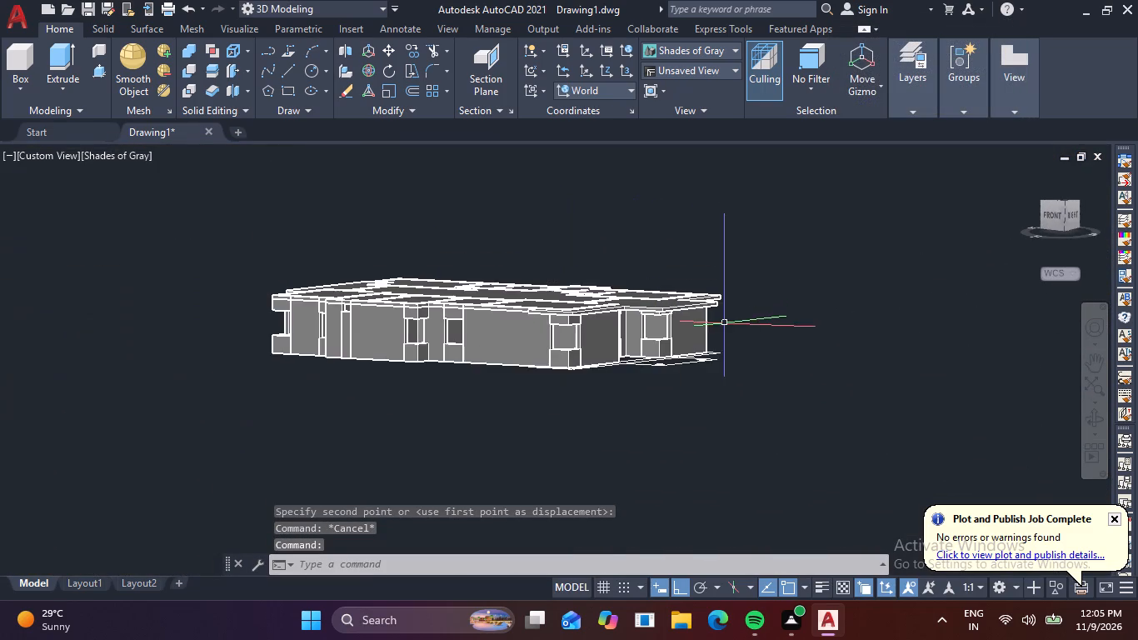
scroll(634, 332, up, 3)
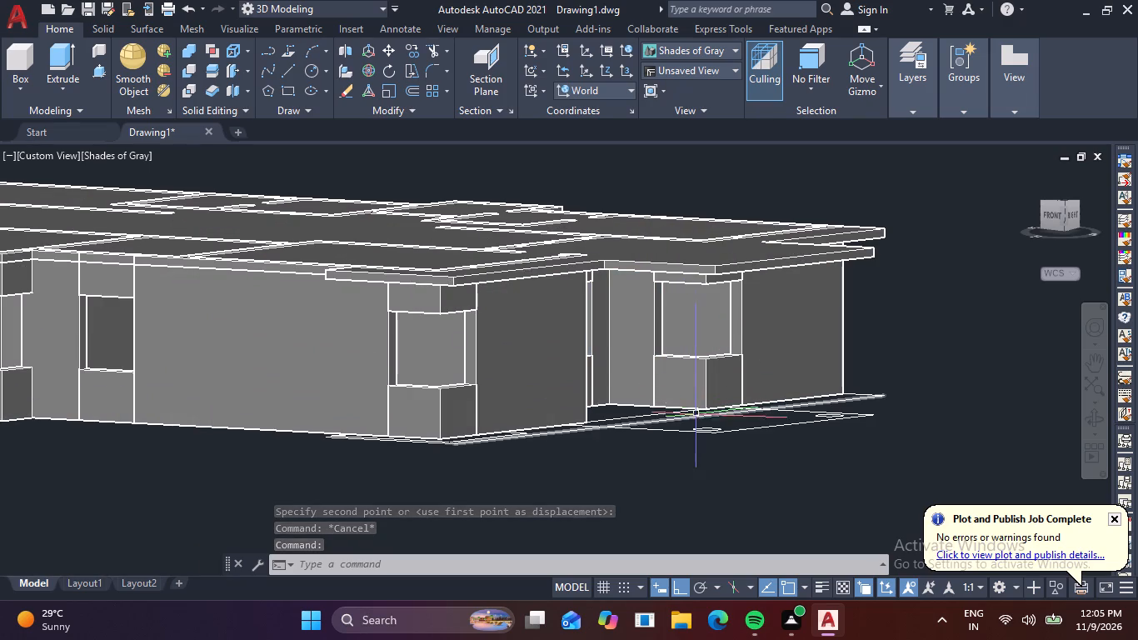
shift+middle_drag(601, 395, 620, 439)
middle_drag(631, 396, 532, 270)
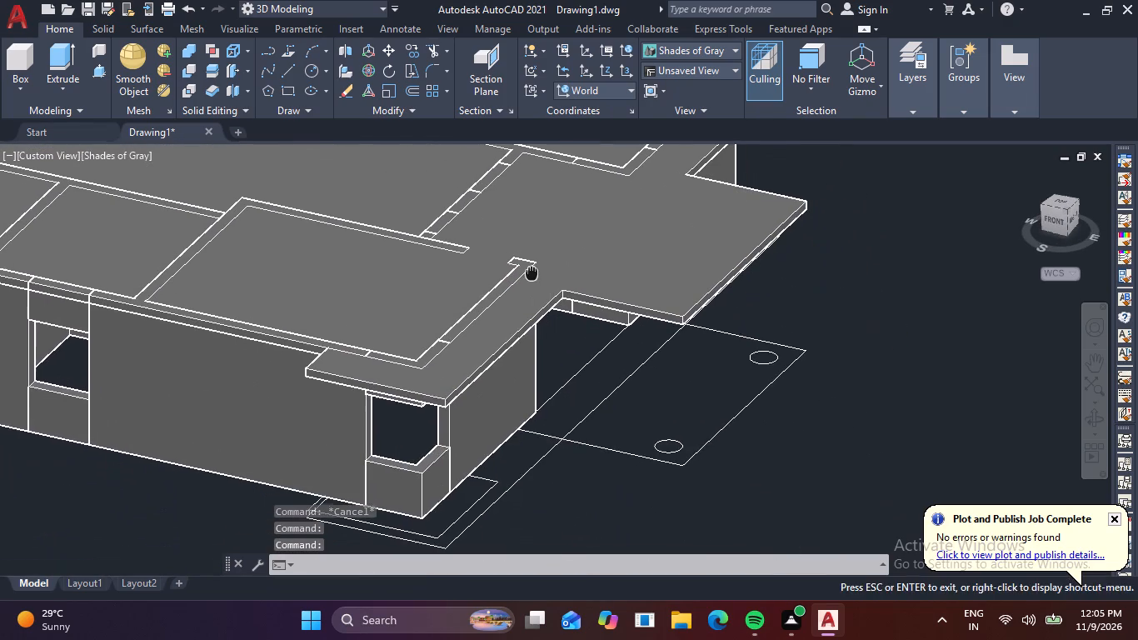
middle_drag(532, 270, 532, 270)
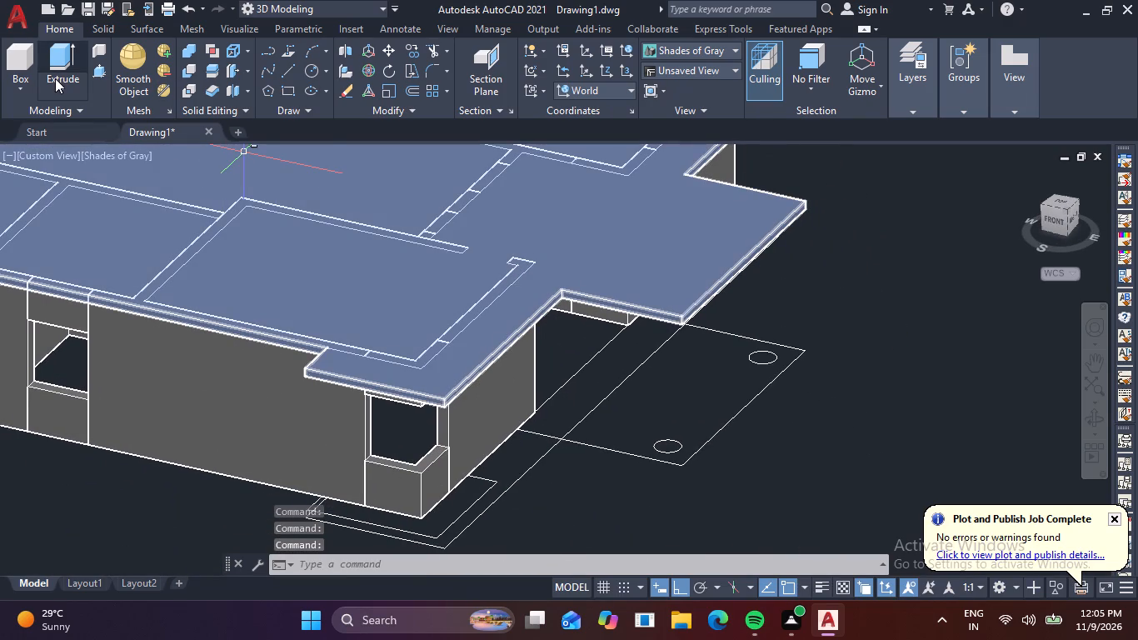
click(90, 70)
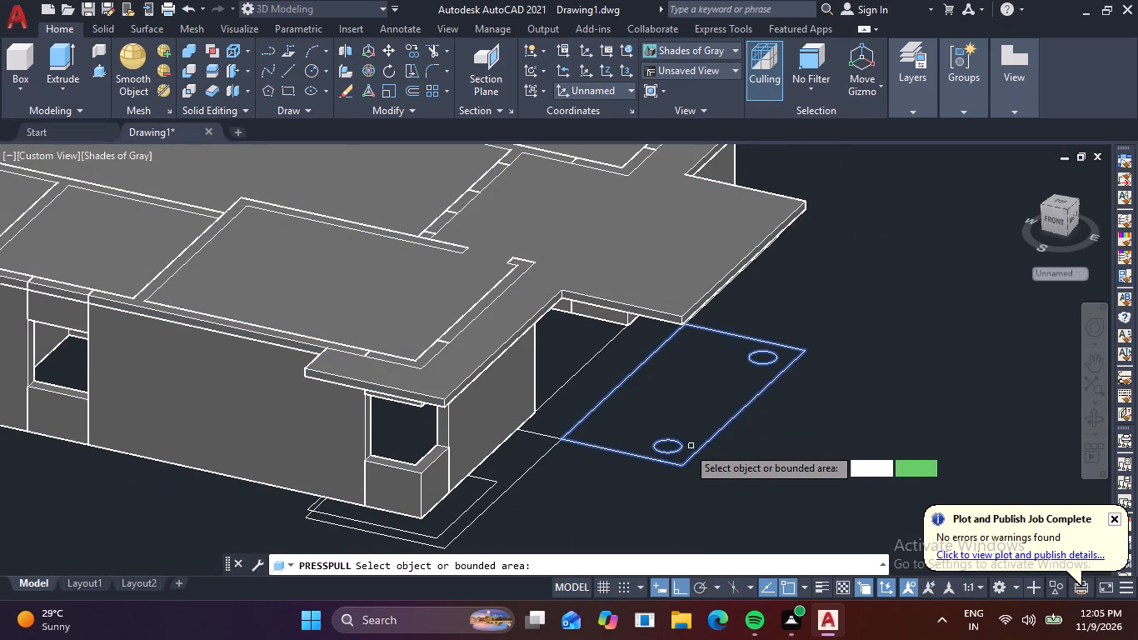
click(671, 449)
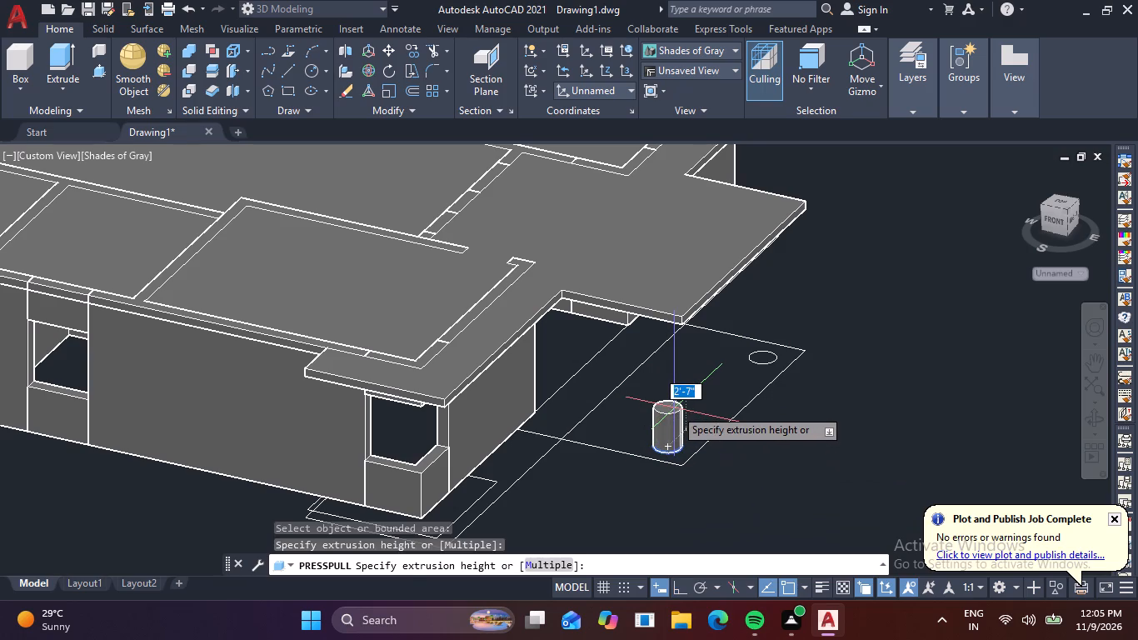
key(1)
key(0)
key(apostrophe)
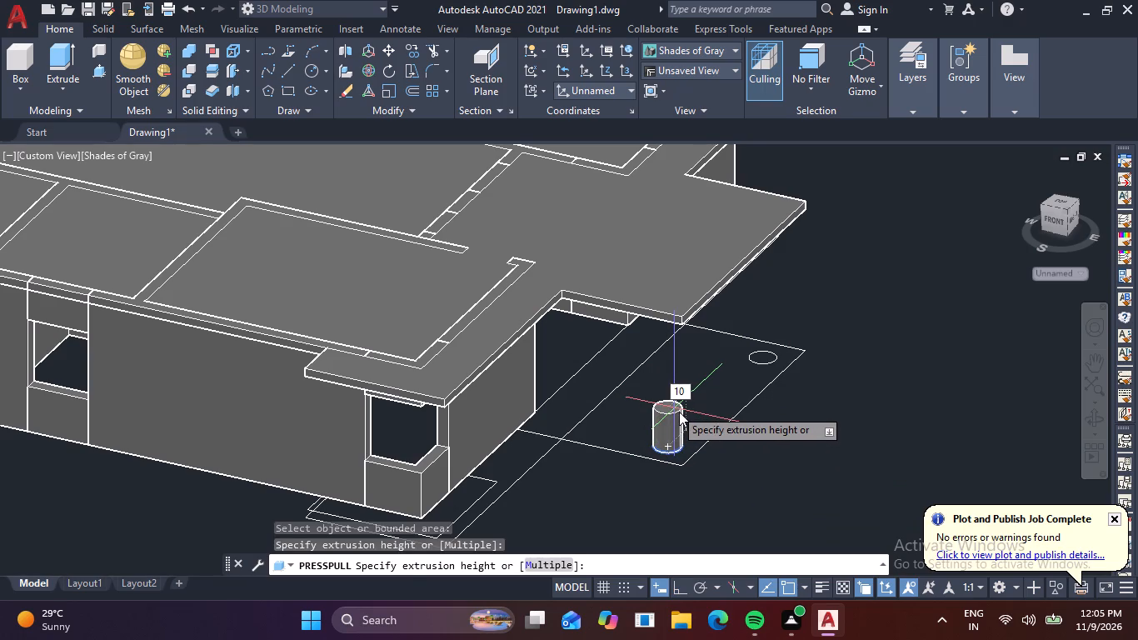
key(space)
click(767, 356)
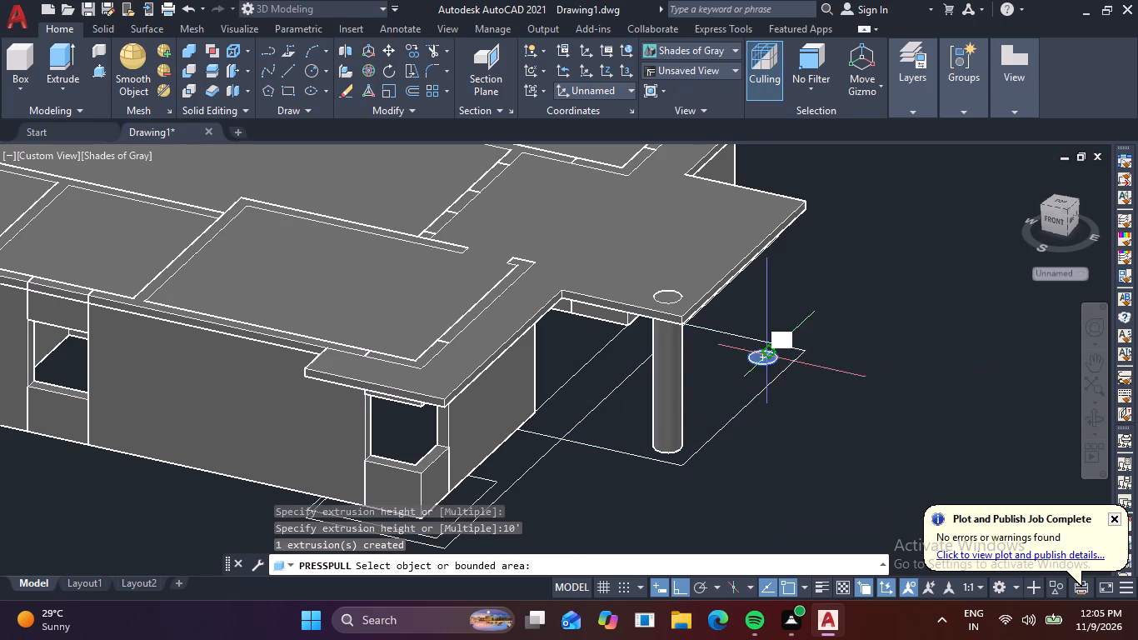
key(space)
key(Escape)
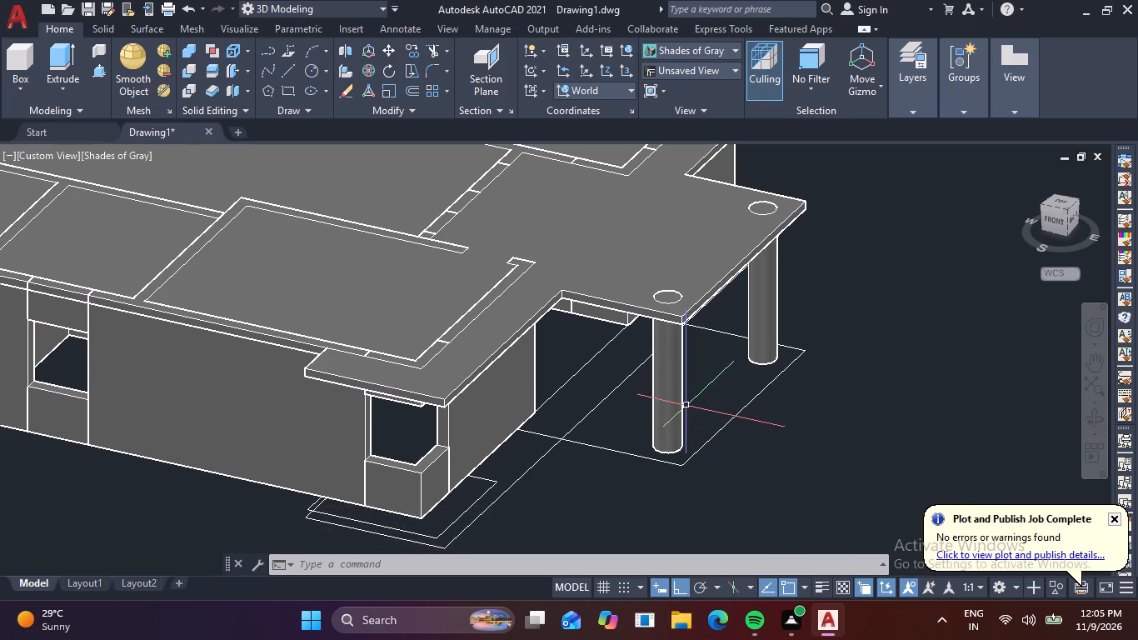
Undo the presspull of the two east porch columns, returning them to flat circles.
key(Escape)
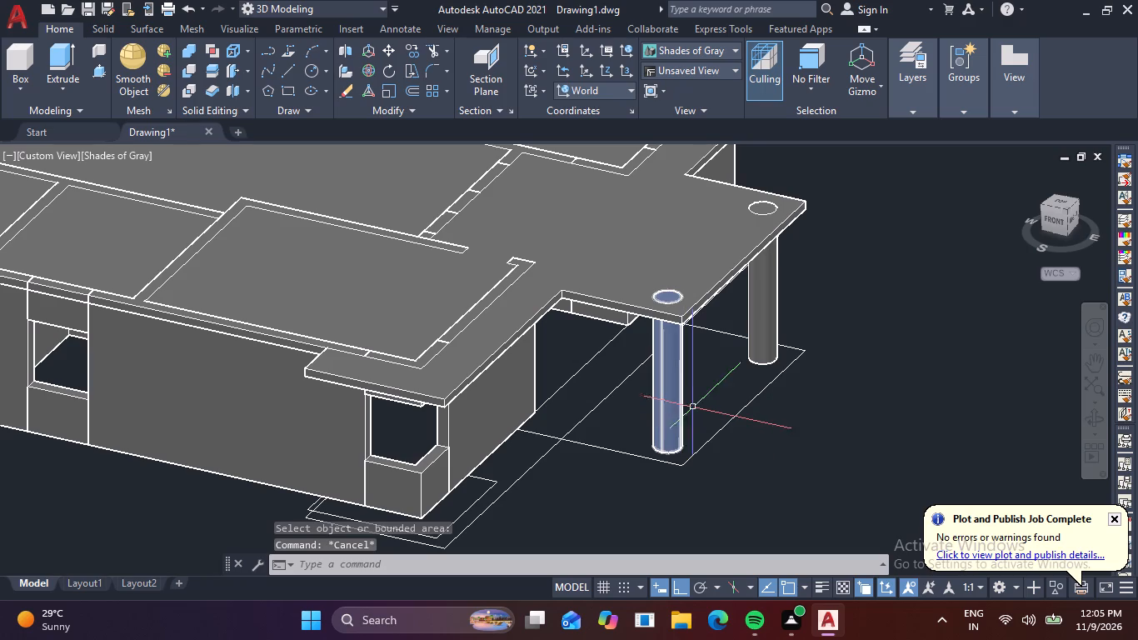
key(ctrl+z)
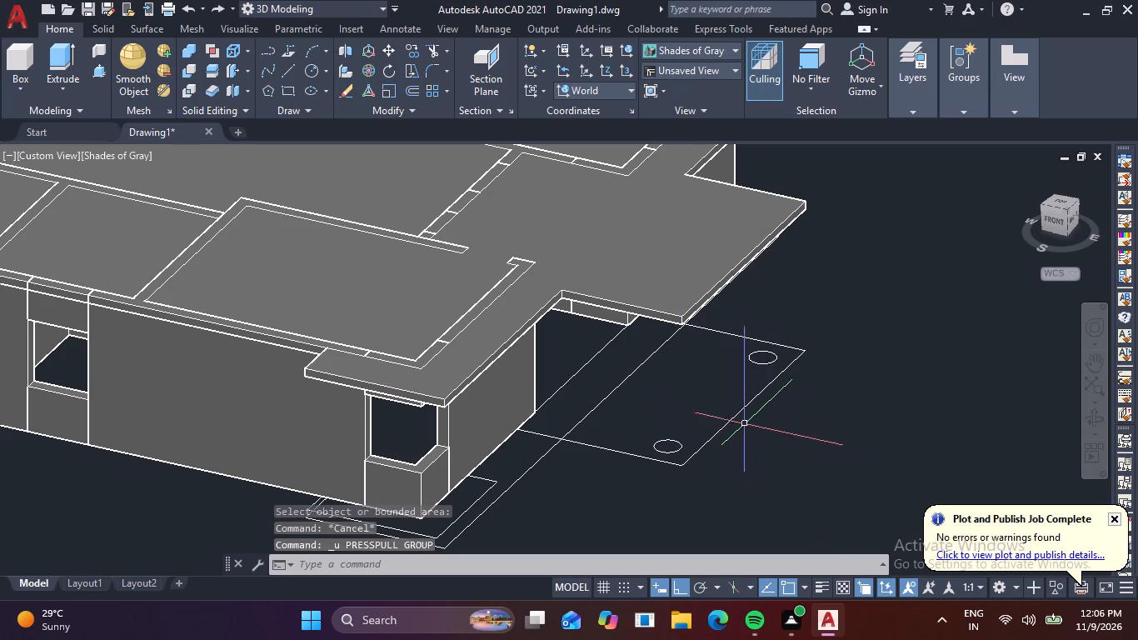
Turn on the grid and examine the porch slab overhang and column circles from low angles and from the front.
scroll(745, 423, down, 2)
shift+middle_drag(755, 457, 744, 437)
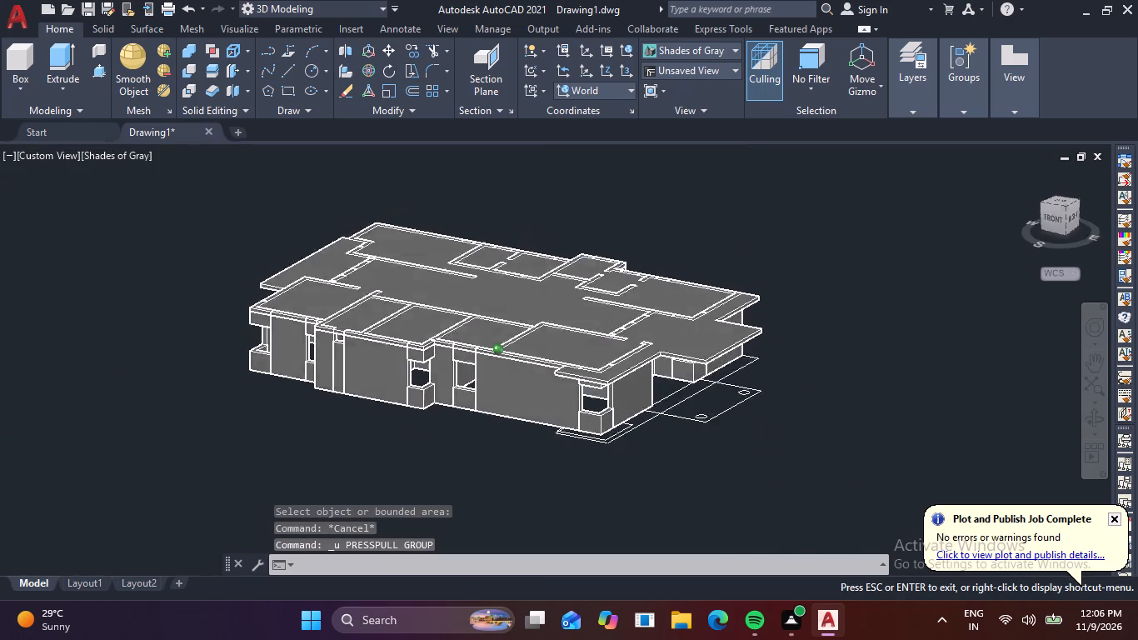
shift+middle_drag(744, 437, 766, 417)
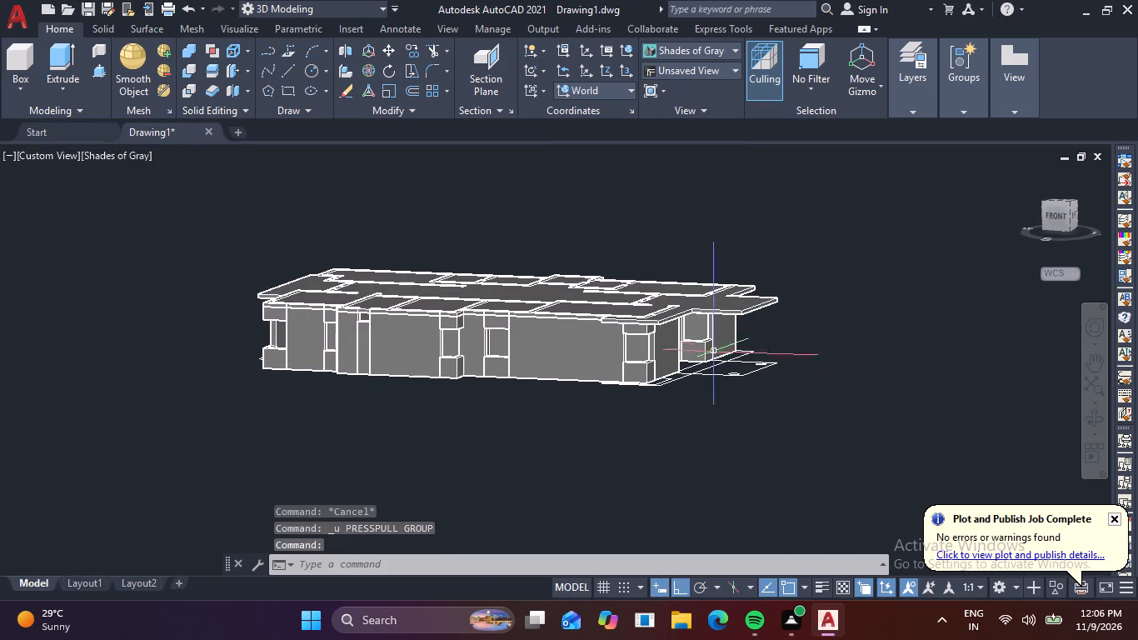
scroll(729, 315, up, 1)
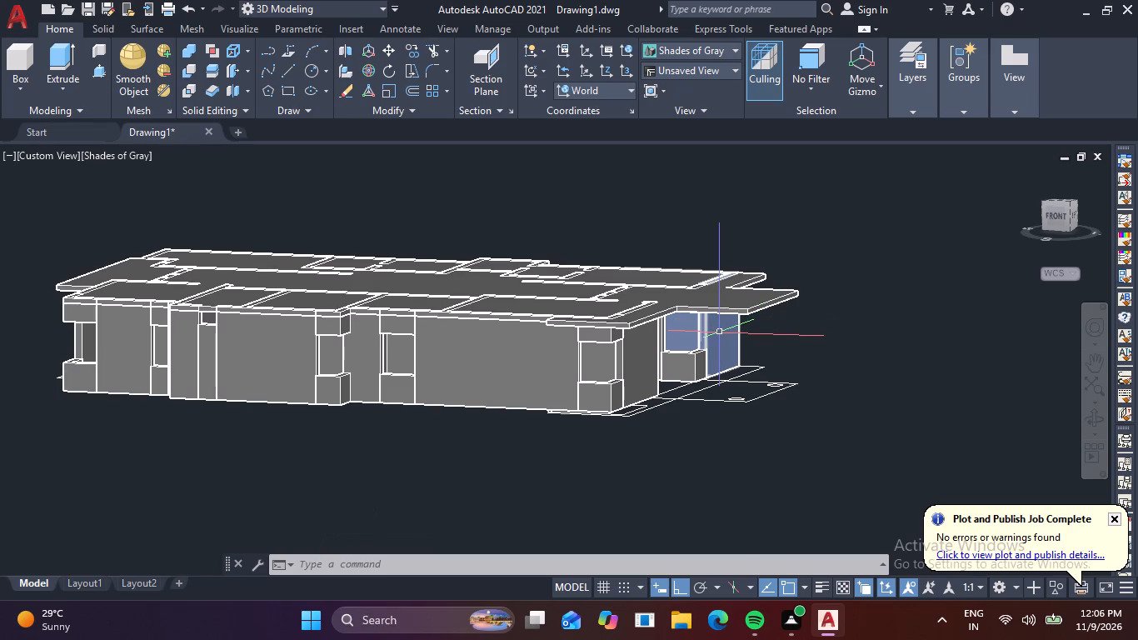
scroll(714, 299, up, 2)
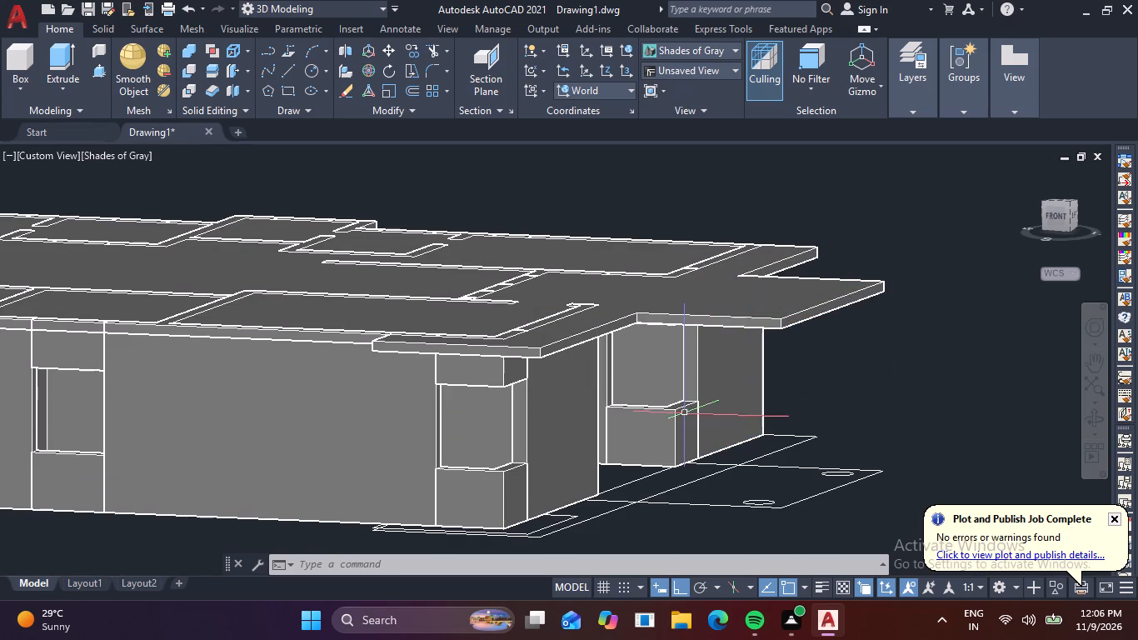
shift+middle_drag(644, 420, 704, 408)
shift+middle_drag(703, 408, 700, 405)
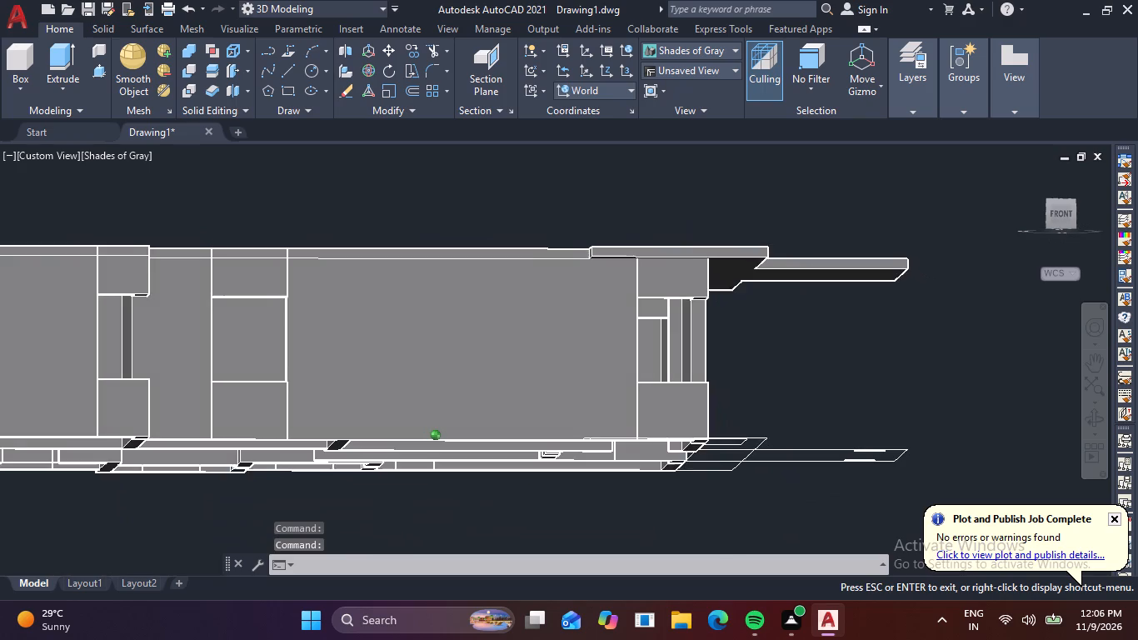
shift+middle_drag(700, 405, 694, 412)
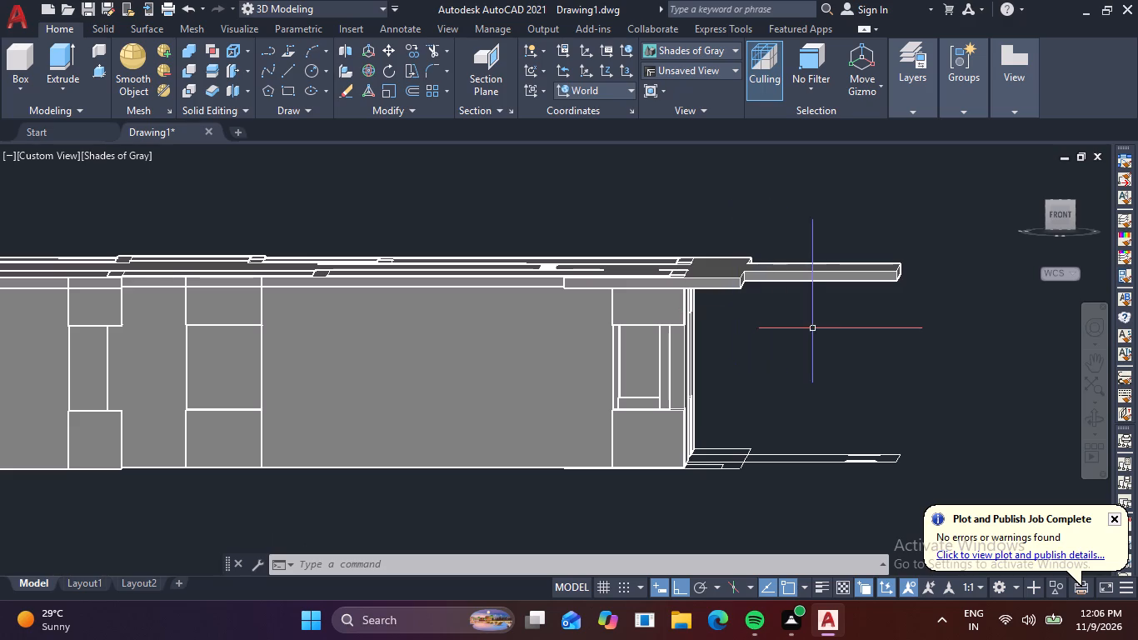
key(F7)
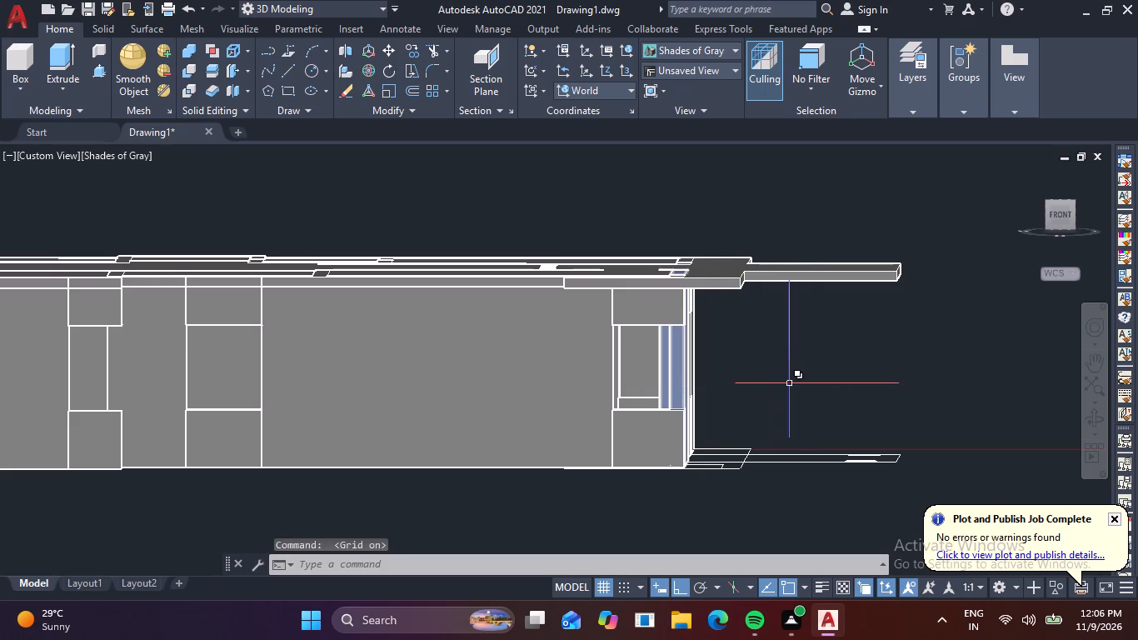
middle_drag(802, 383, 741, 468)
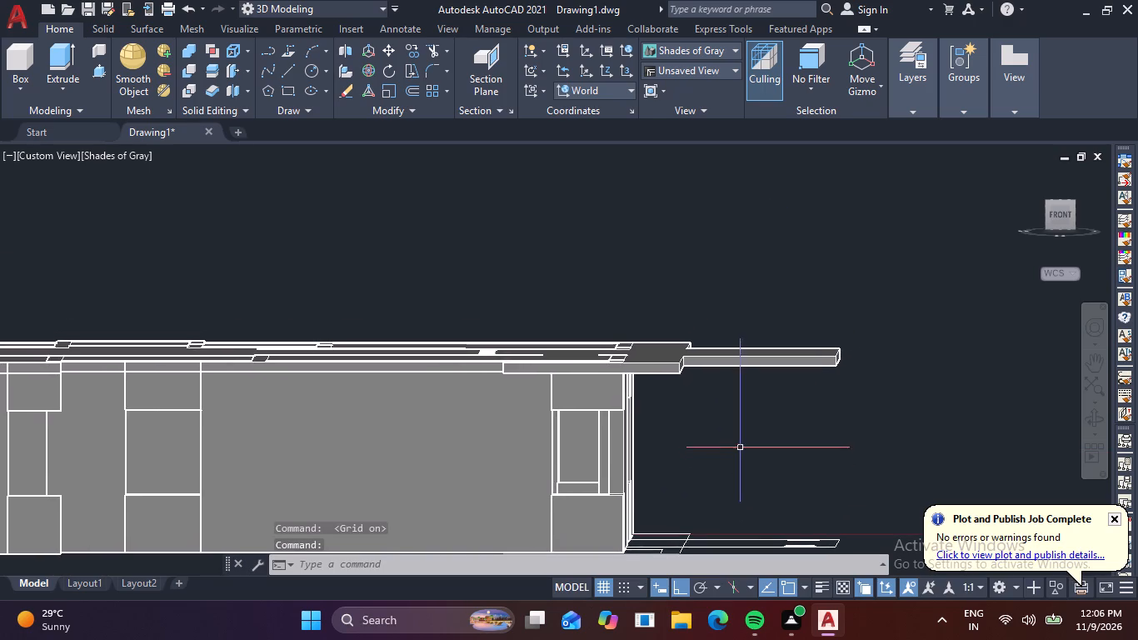
click(1064, 220)
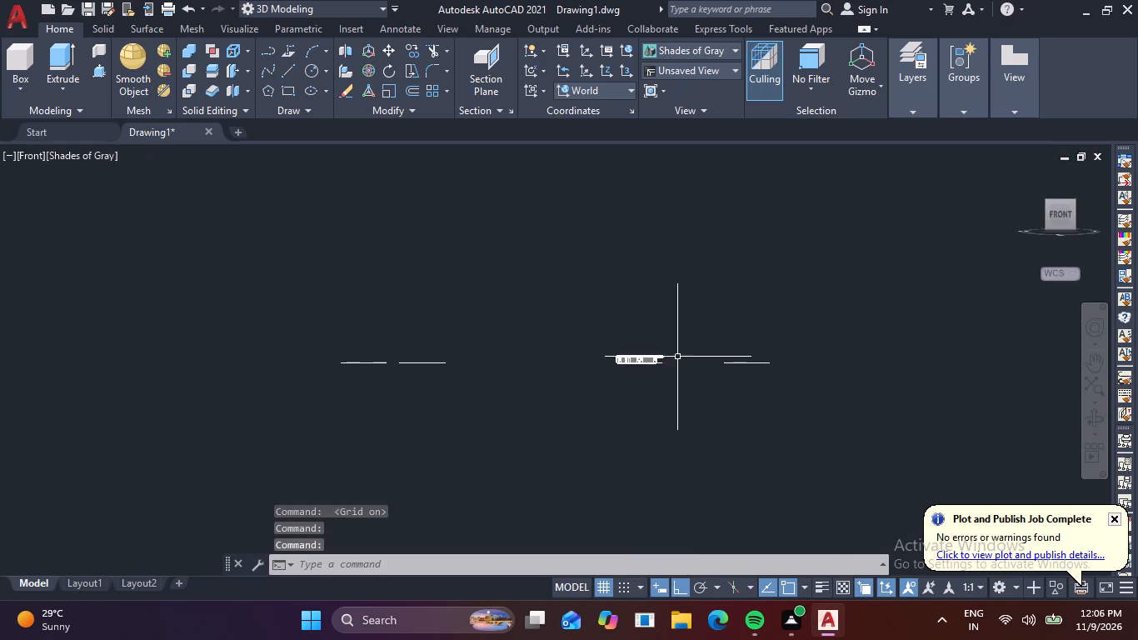
scroll(678, 357, up, 5)
scroll(610, 372, up, 8)
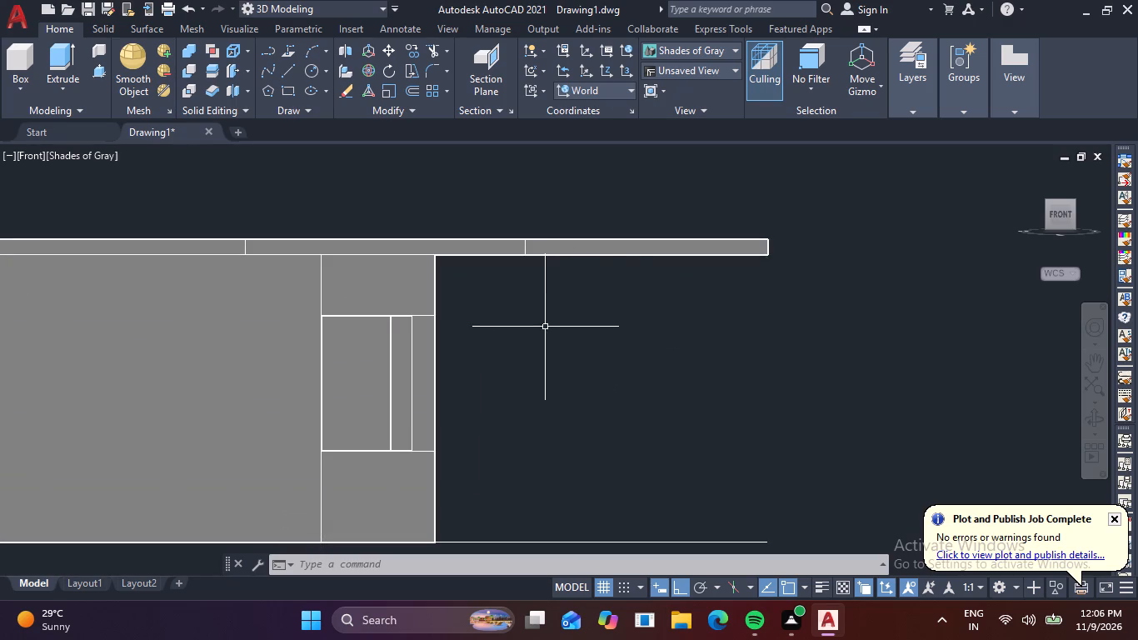
shift+middle_drag(551, 363, 550, 363)
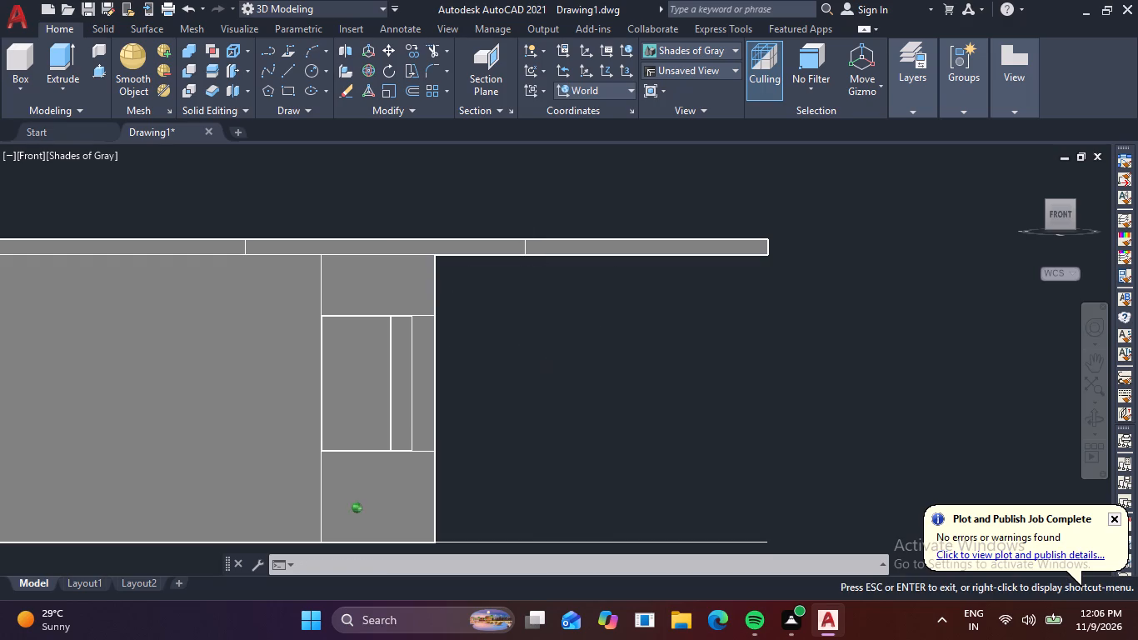
shift+middle_drag(550, 363, 532, 378)
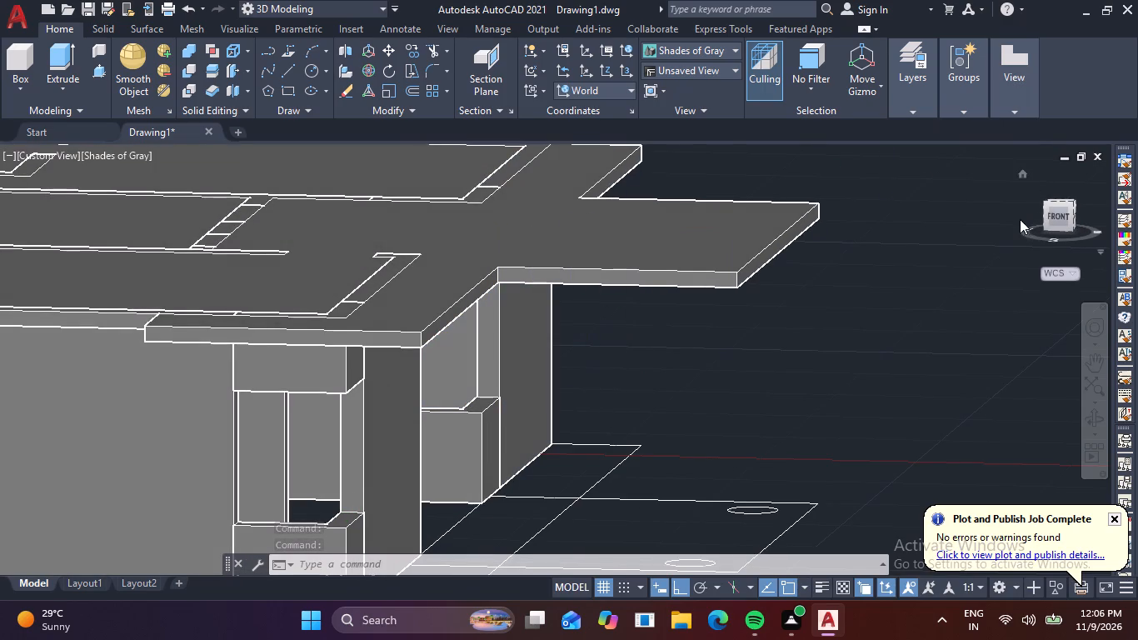
In the Front view, define a Z-axis UCS with its origin at the porch slab's upper east corner, pointing west along the slab's top edge.
click(1059, 216)
scroll(670, 347, up, 4)
scroll(586, 423, up, 5)
middle_drag(784, 265, 558, 404)
scroll(558, 404, up, 4)
middle_drag(707, 281, 497, 433)
scroll(492, 436, down, 1)
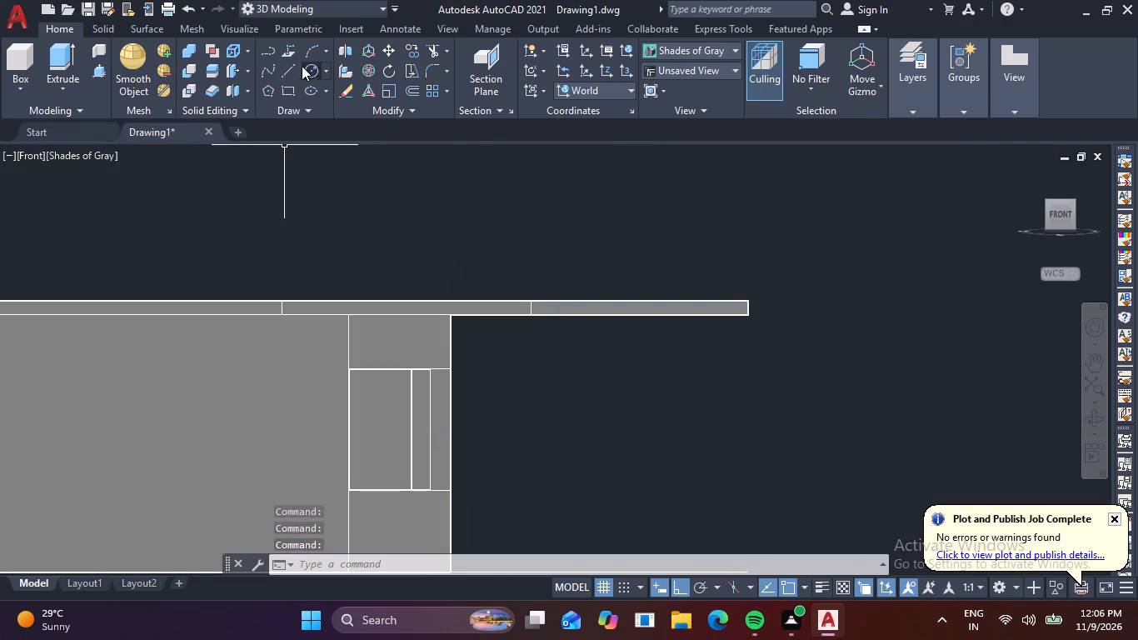
click(604, 73)
scroll(744, 229, down, 3)
scroll(763, 237, up, 2)
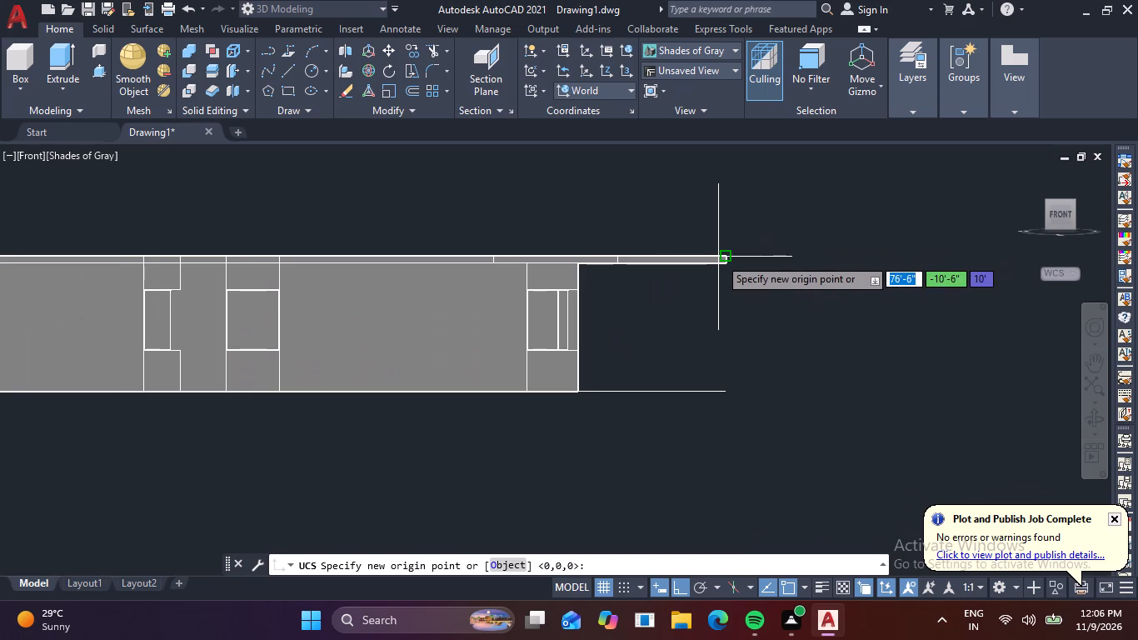
click(719, 257)
click(377, 257)
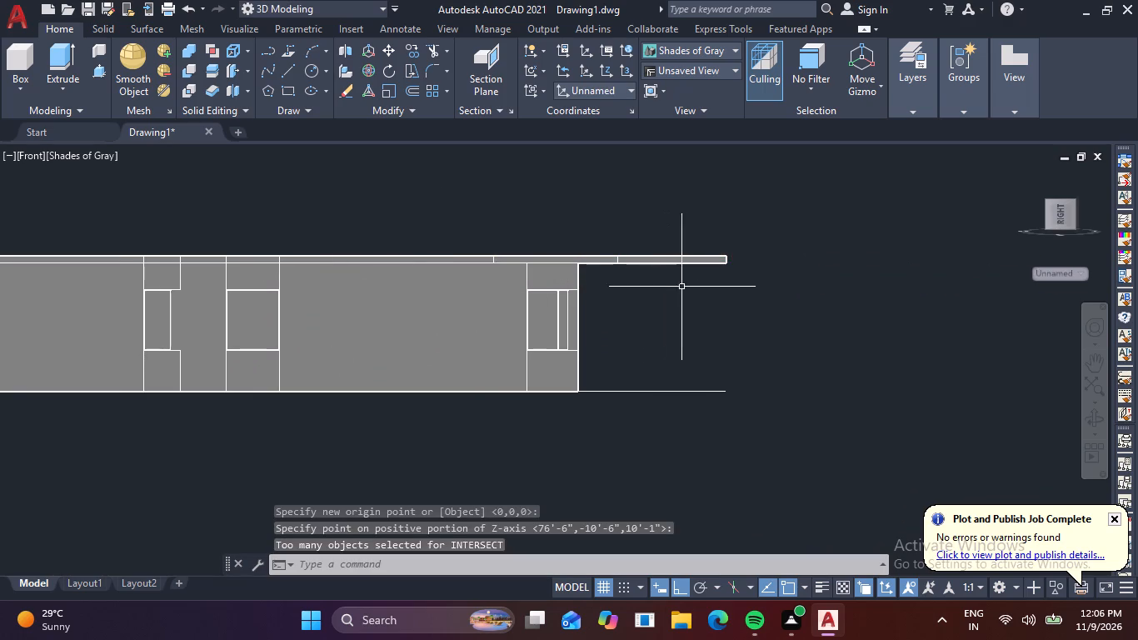
Redefine the UCS by Z-axis from the same upper east slab corner toward the west, aligning the drawing plane with the Front view.
scroll(571, 297, down, 1)
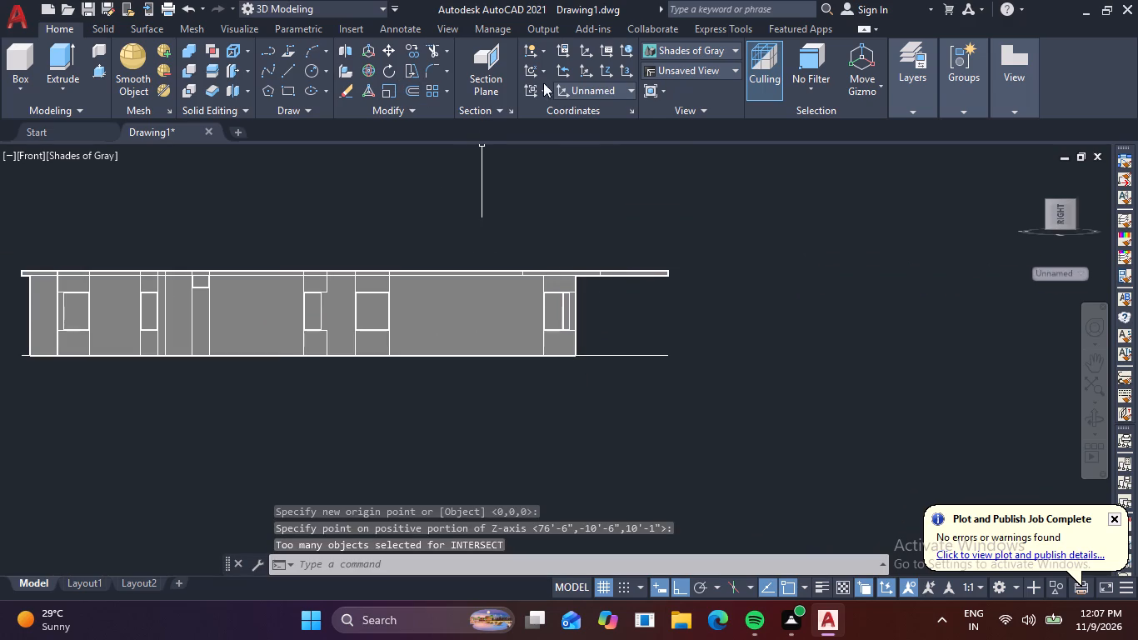
click(611, 73)
scroll(694, 290, up, 3)
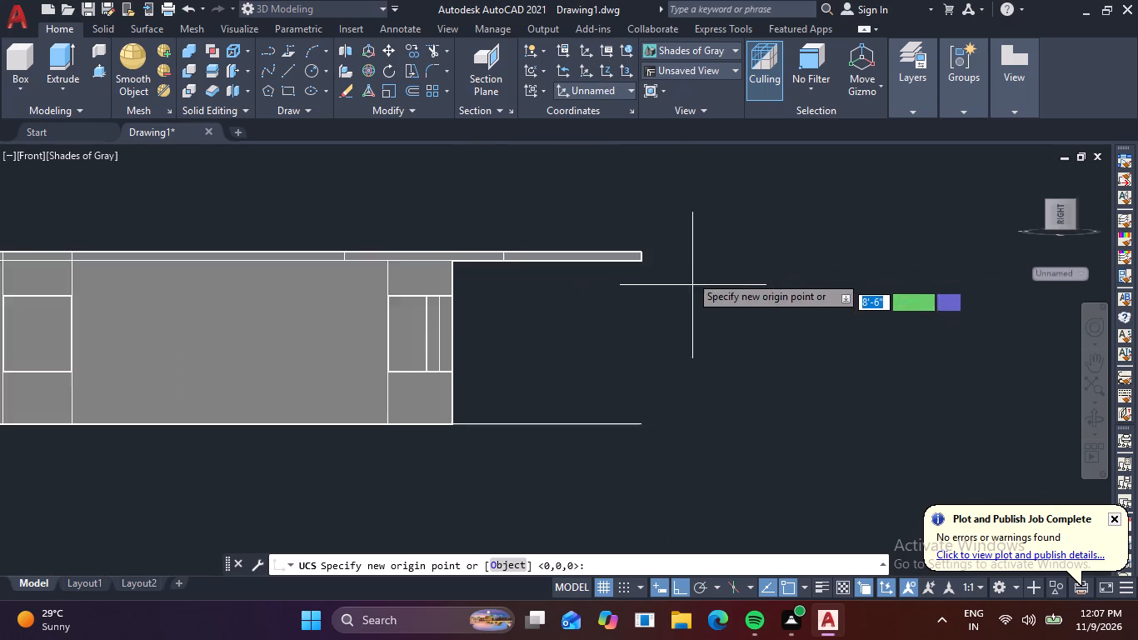
click(619, 239)
click(386, 237)
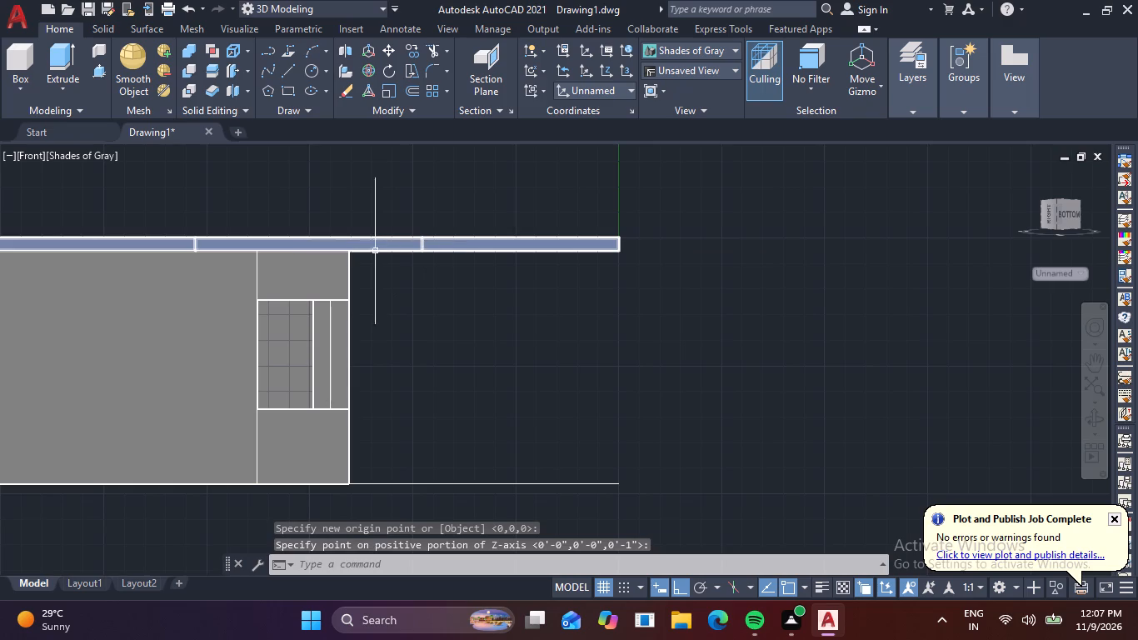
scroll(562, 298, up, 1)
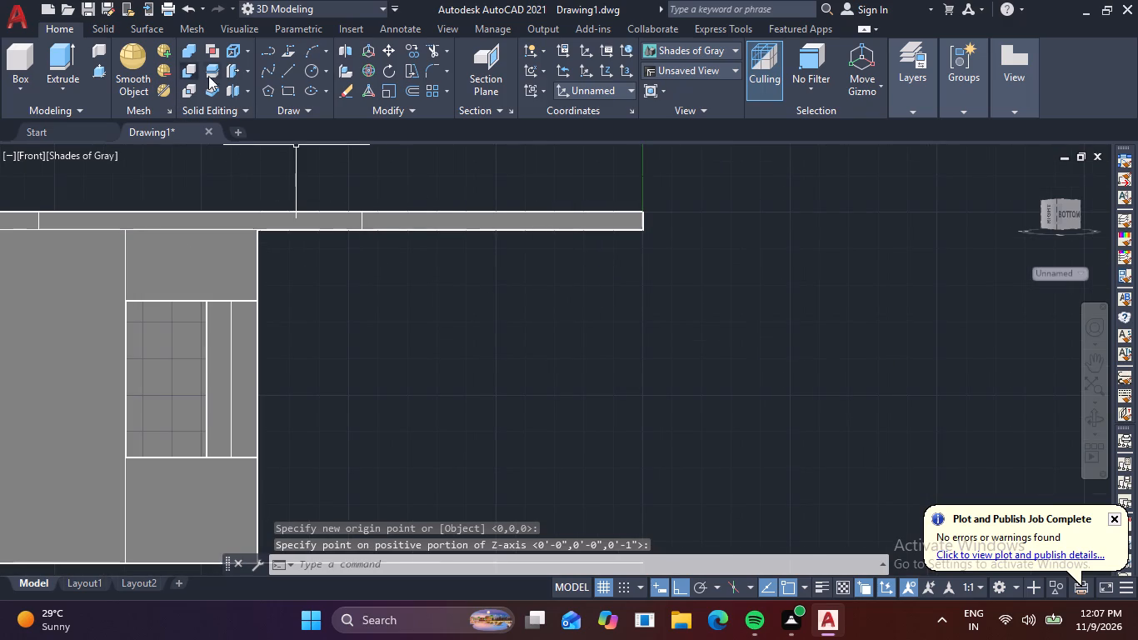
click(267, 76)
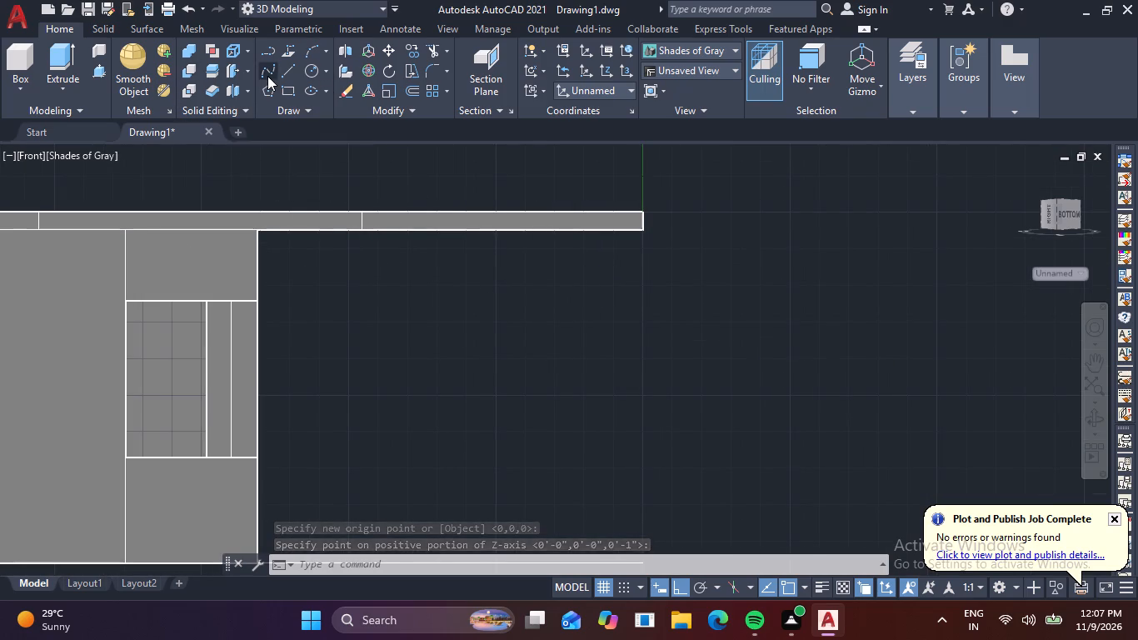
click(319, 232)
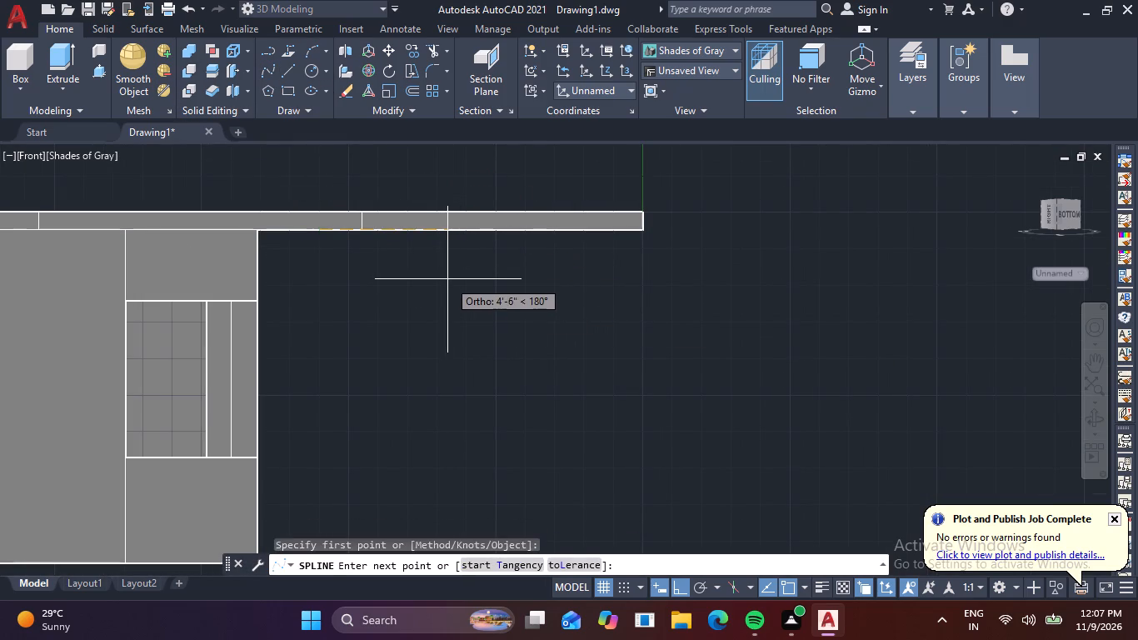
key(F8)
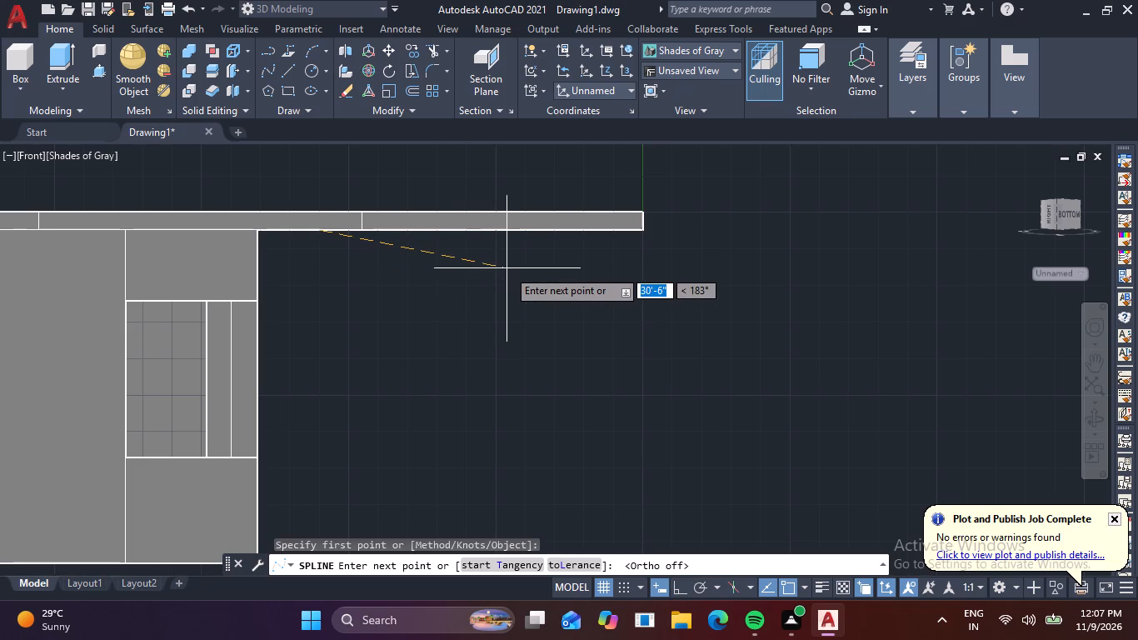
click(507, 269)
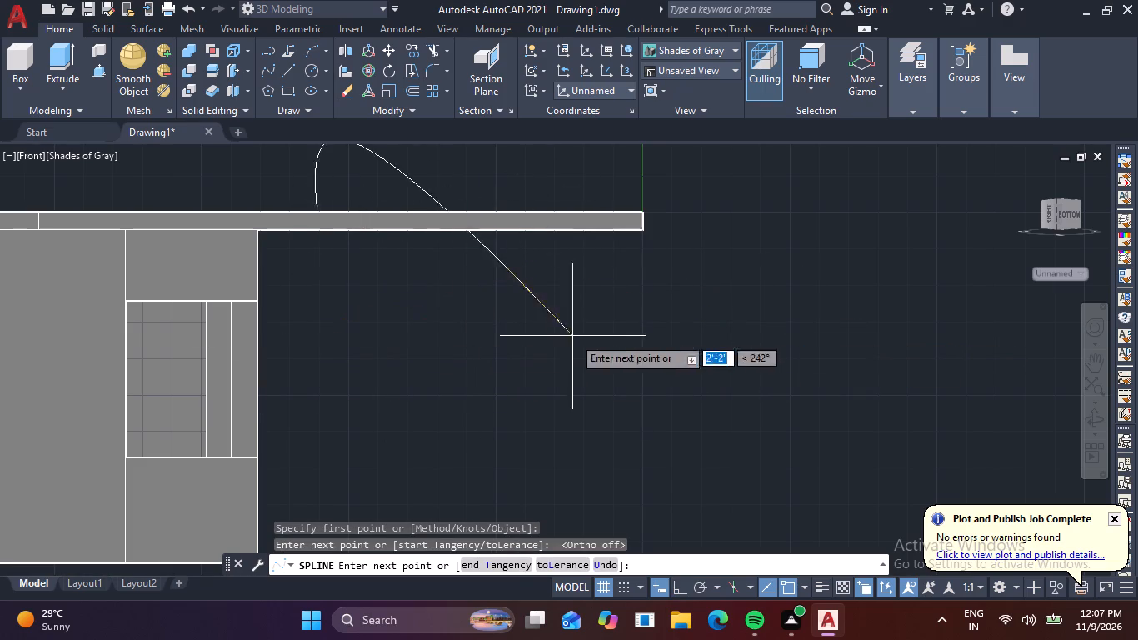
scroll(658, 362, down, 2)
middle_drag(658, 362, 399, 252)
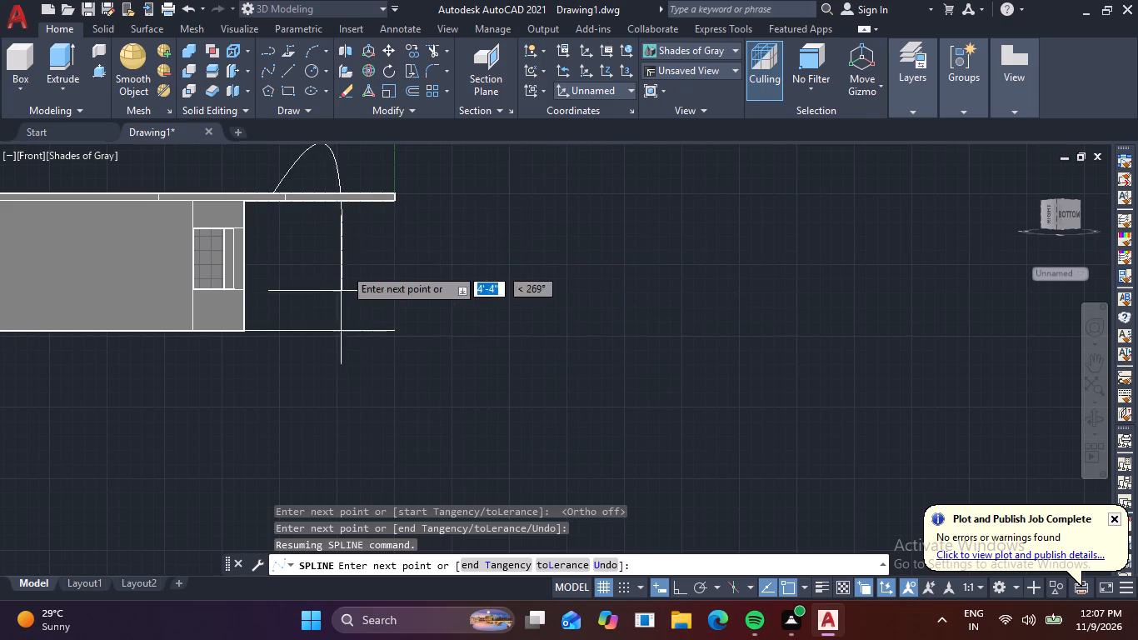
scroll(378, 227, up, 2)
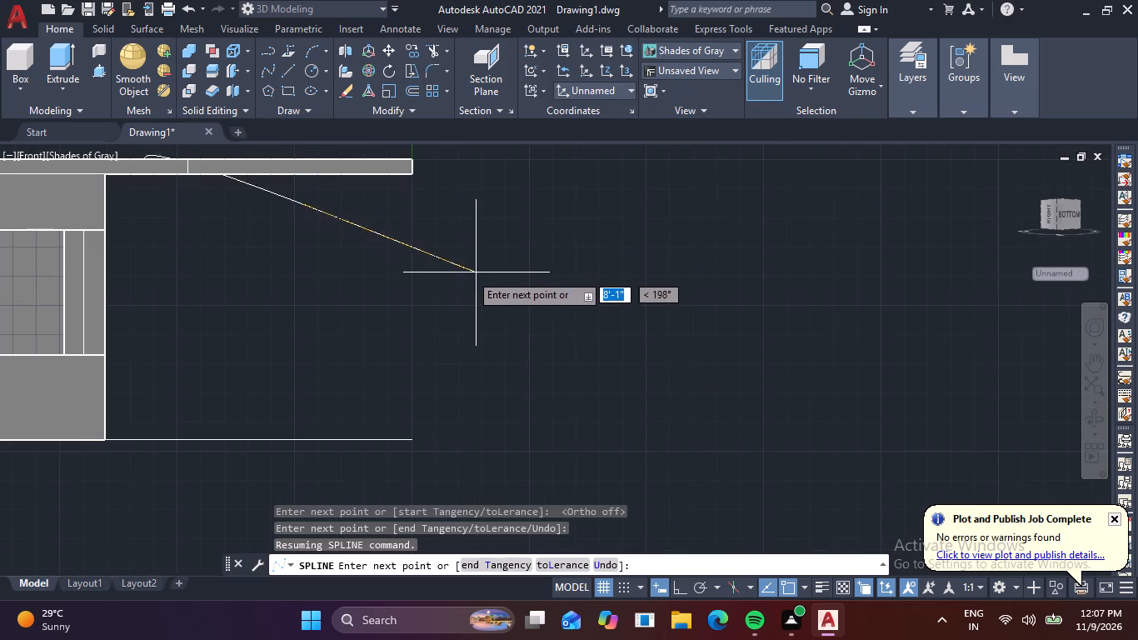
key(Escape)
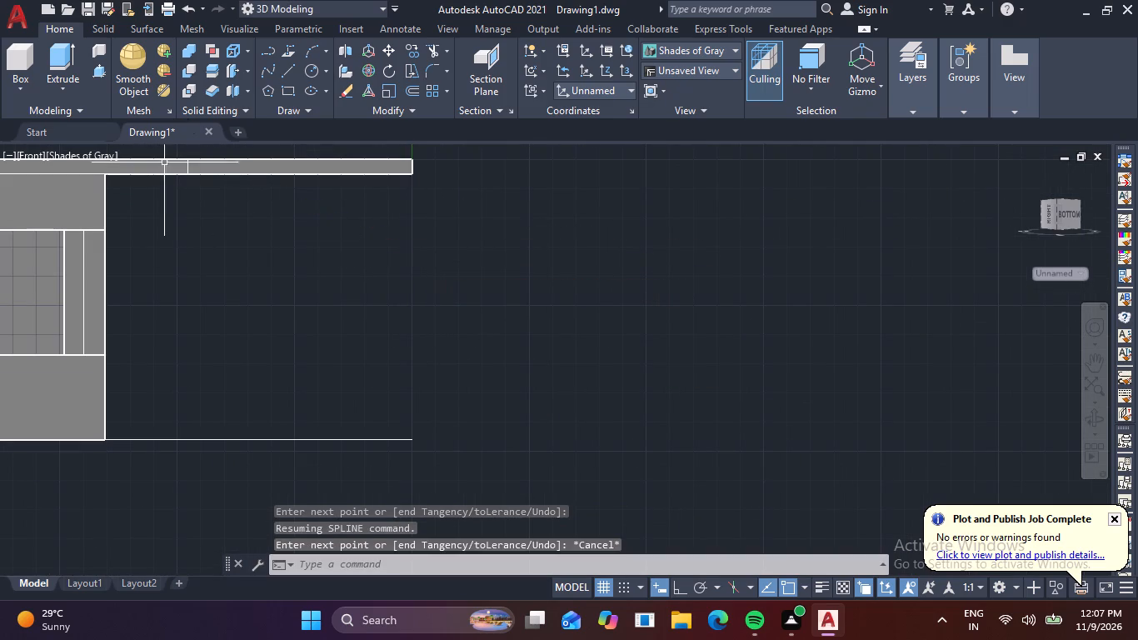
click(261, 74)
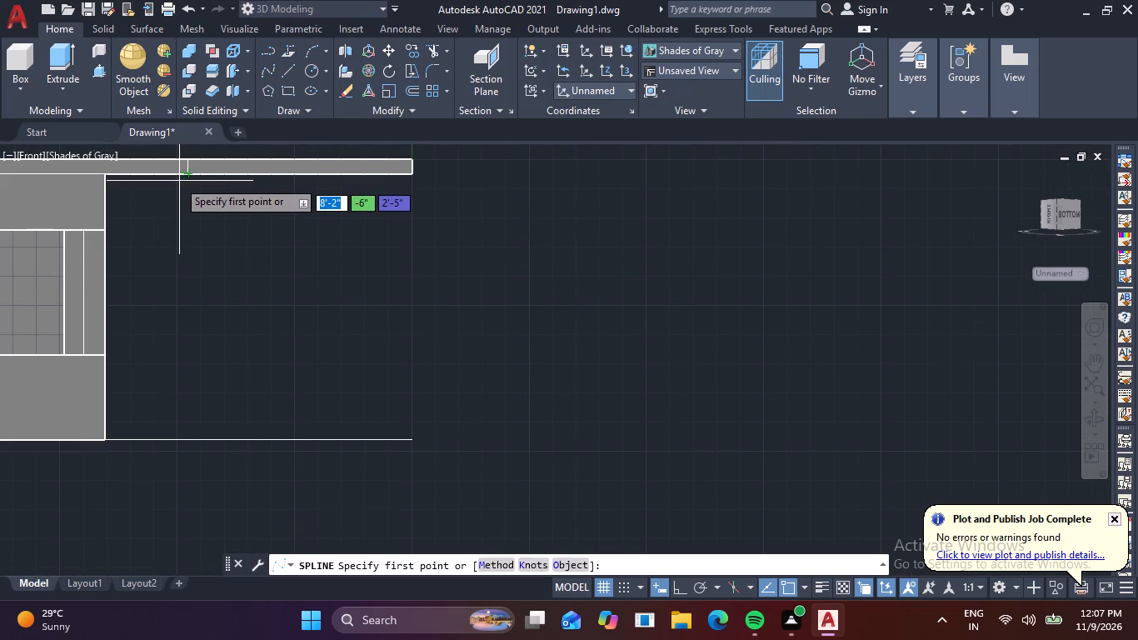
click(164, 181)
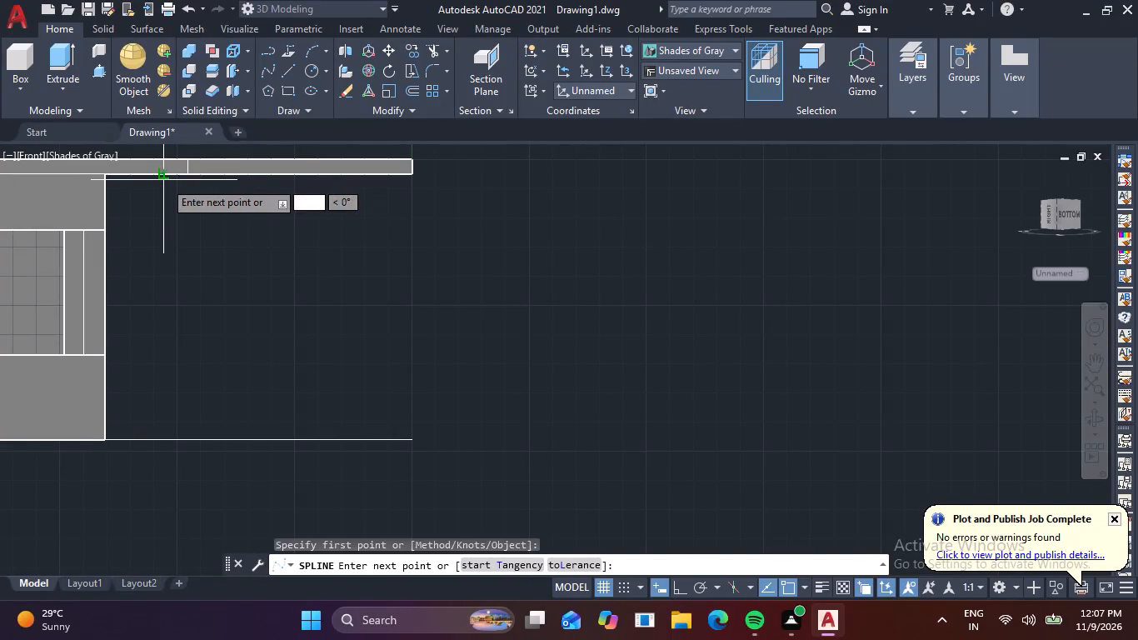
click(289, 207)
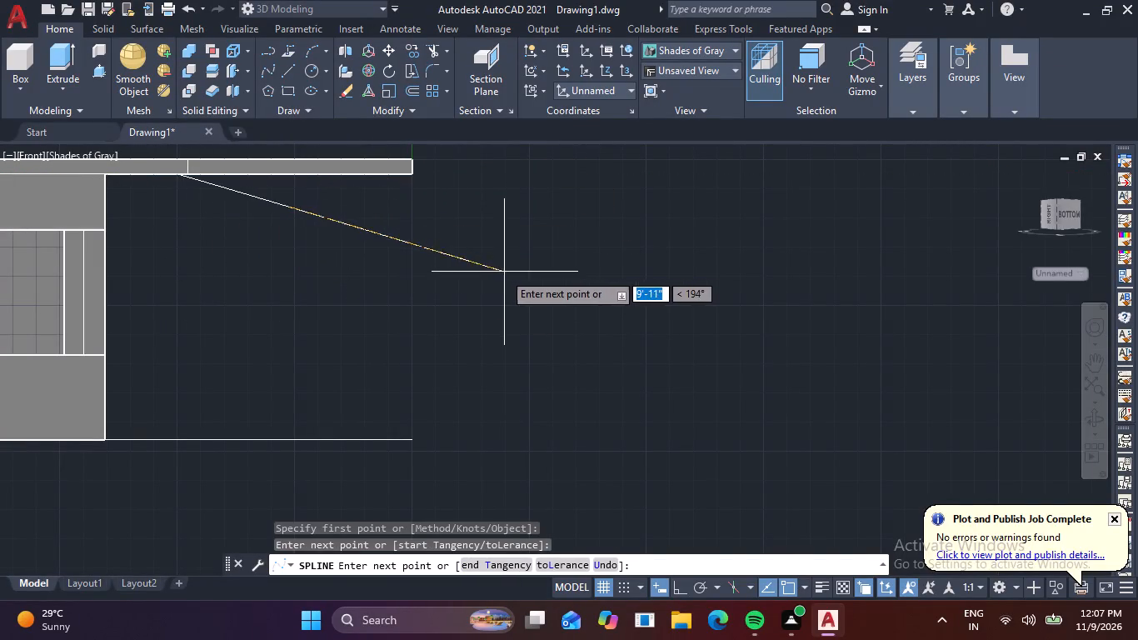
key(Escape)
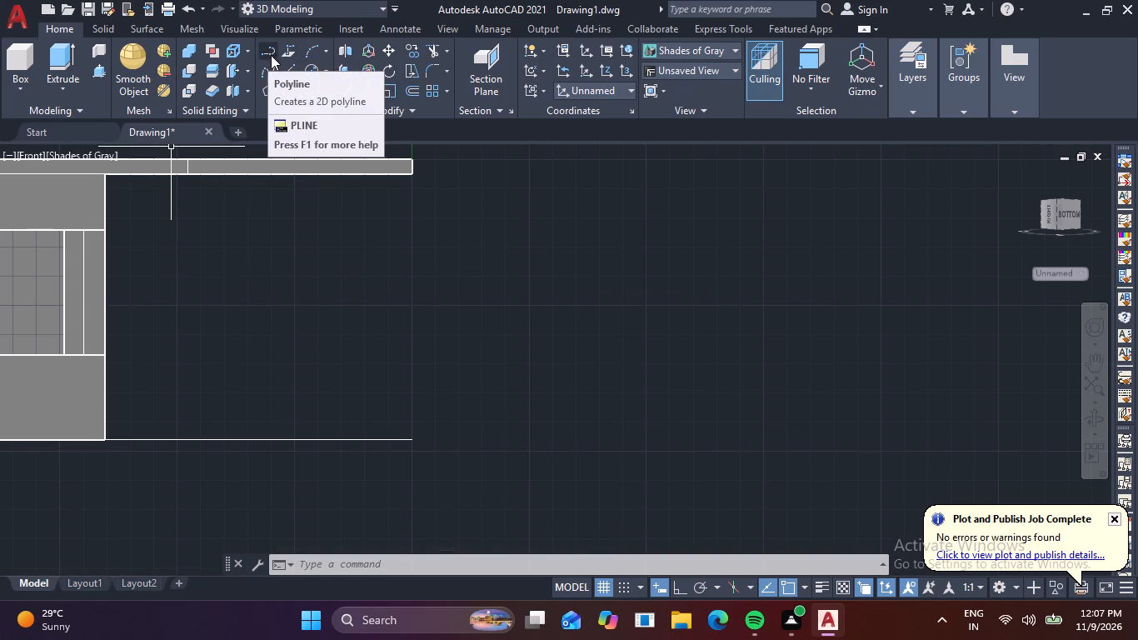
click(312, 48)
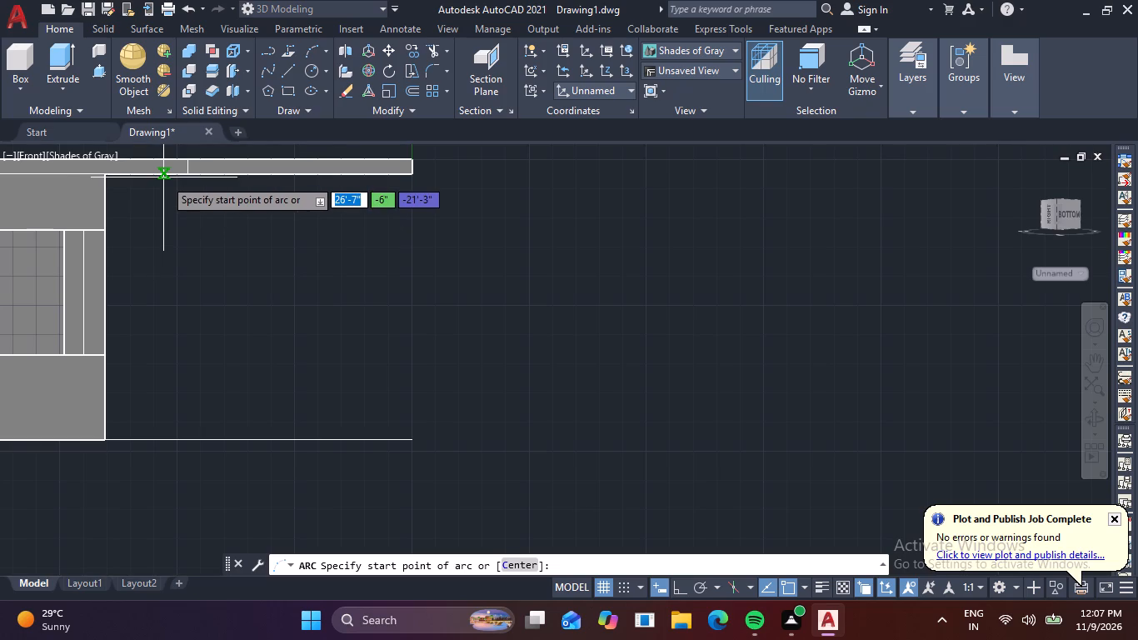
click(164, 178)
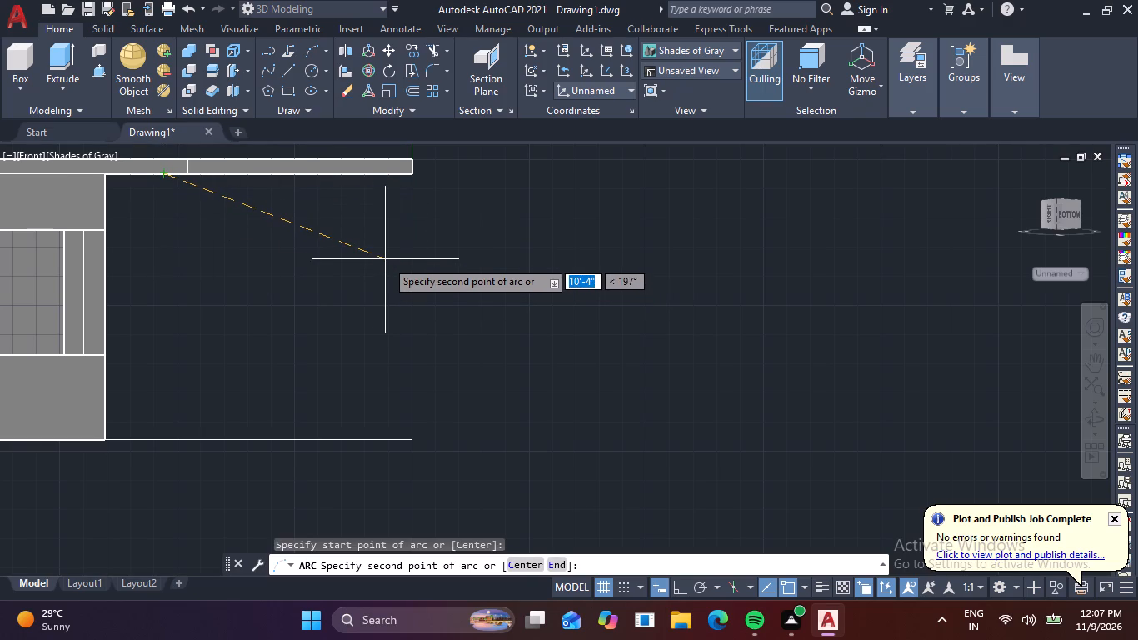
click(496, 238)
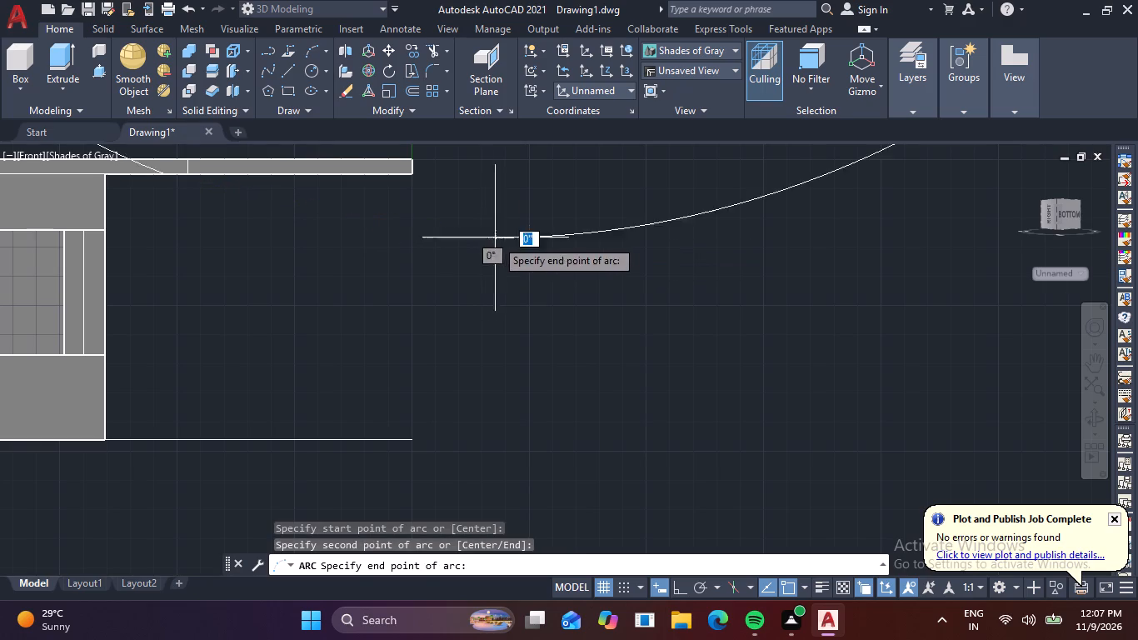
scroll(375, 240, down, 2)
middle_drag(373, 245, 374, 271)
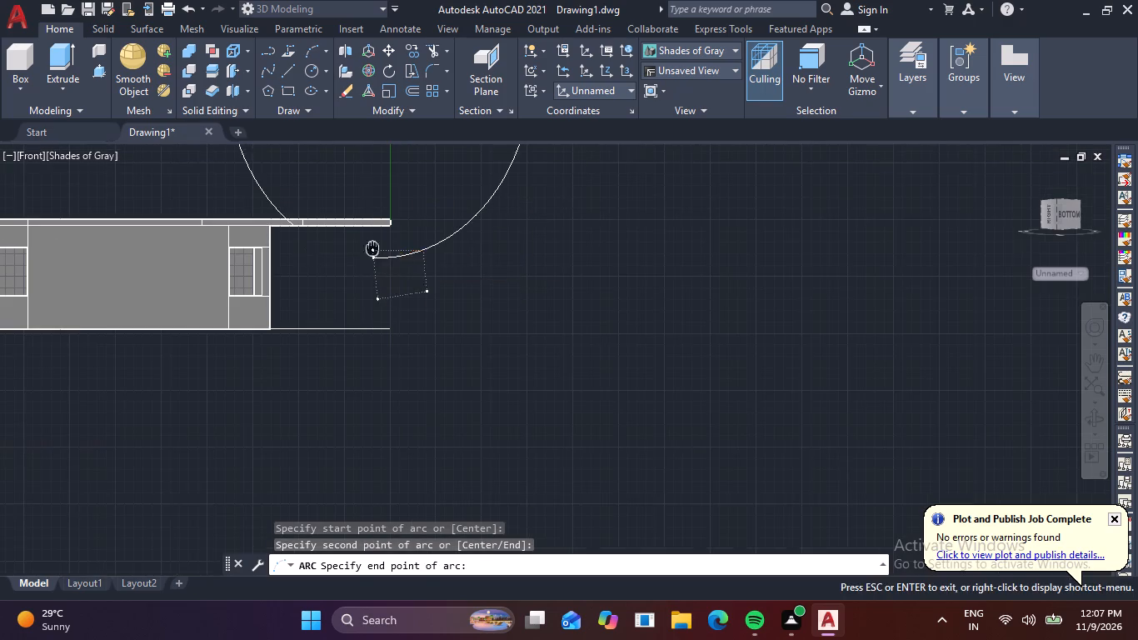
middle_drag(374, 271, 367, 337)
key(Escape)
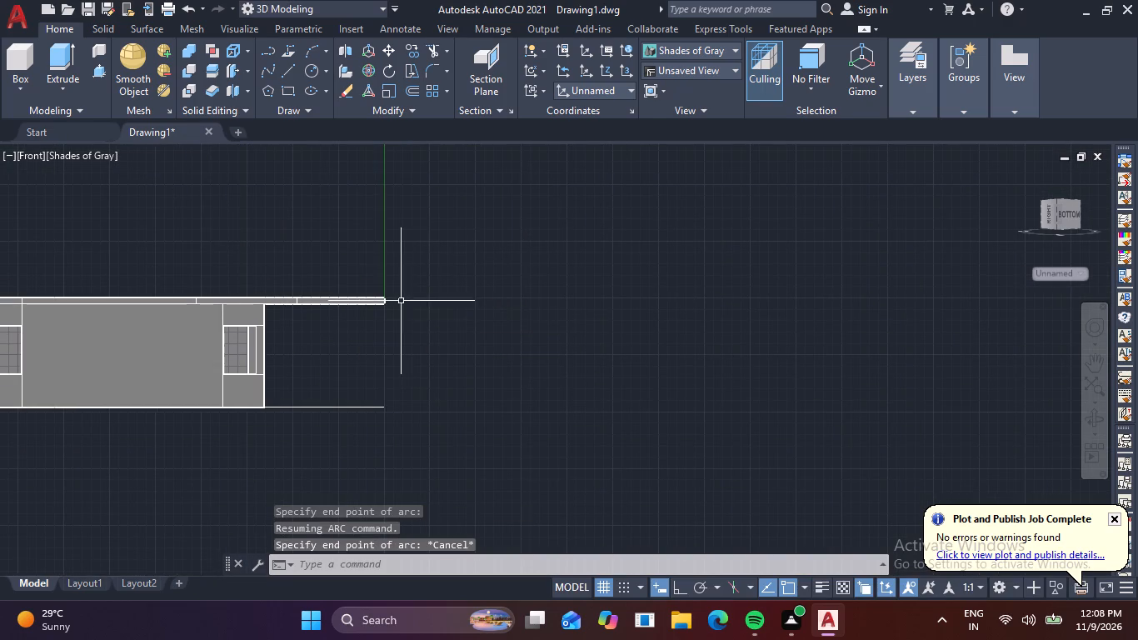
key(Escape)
Draw a Start, End, Direction arc from the slab's lower edge to below and beyond its east end, with a horizontal start tangent.
click(324, 59)
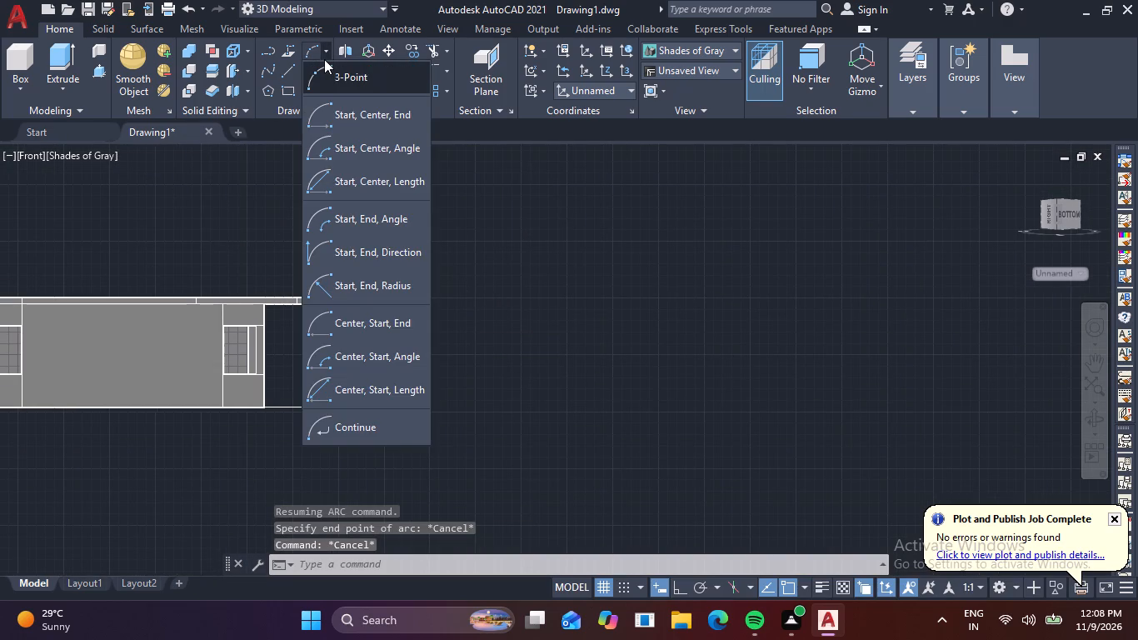
click(384, 250)
scroll(282, 299, up, 2)
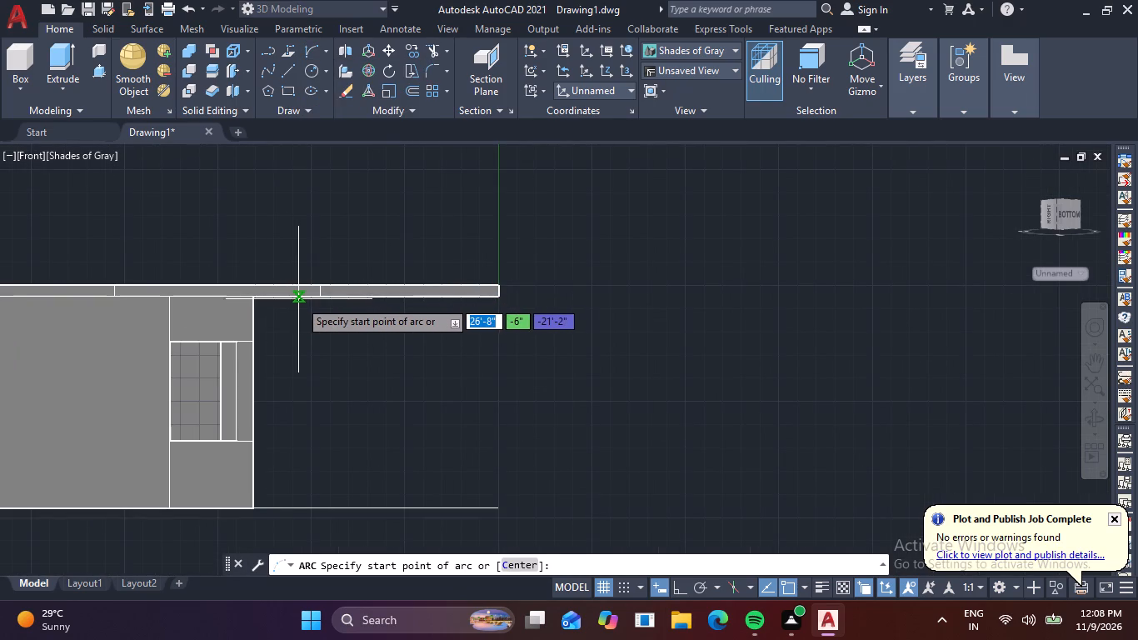
click(299, 300)
click(532, 363)
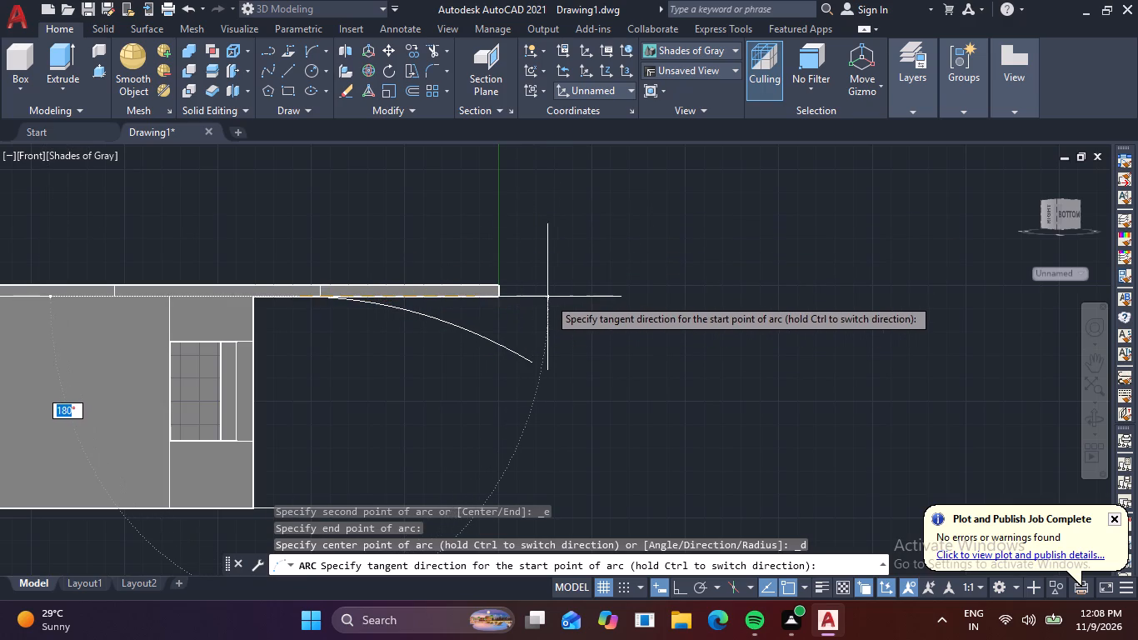
click(548, 297)
scroll(466, 349, up, 3)
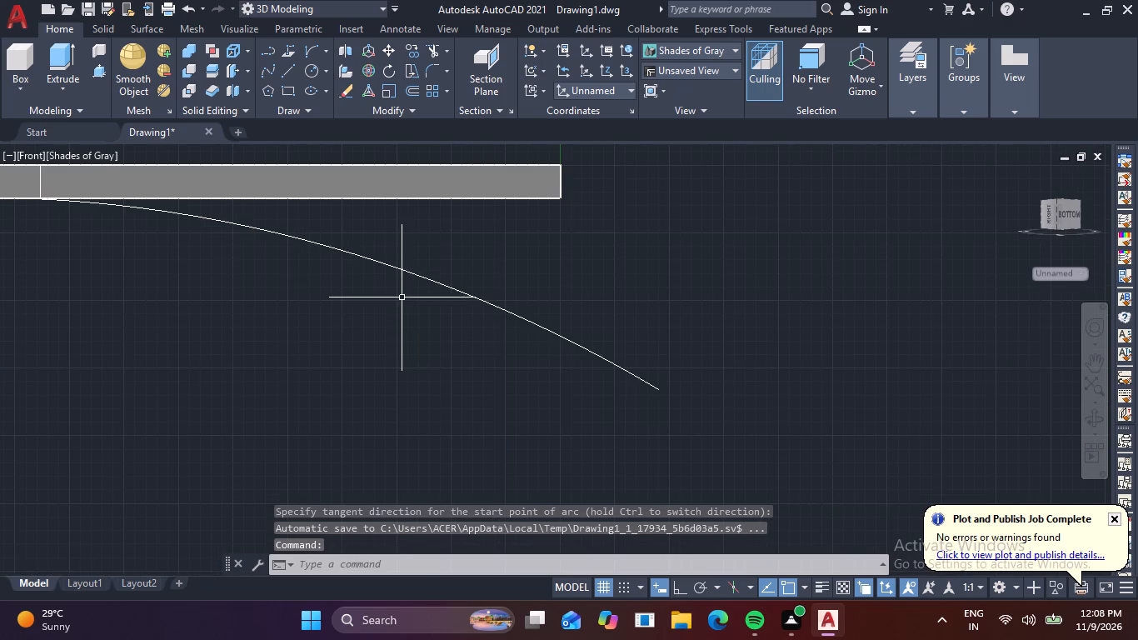
scroll(400, 301, down, 2)
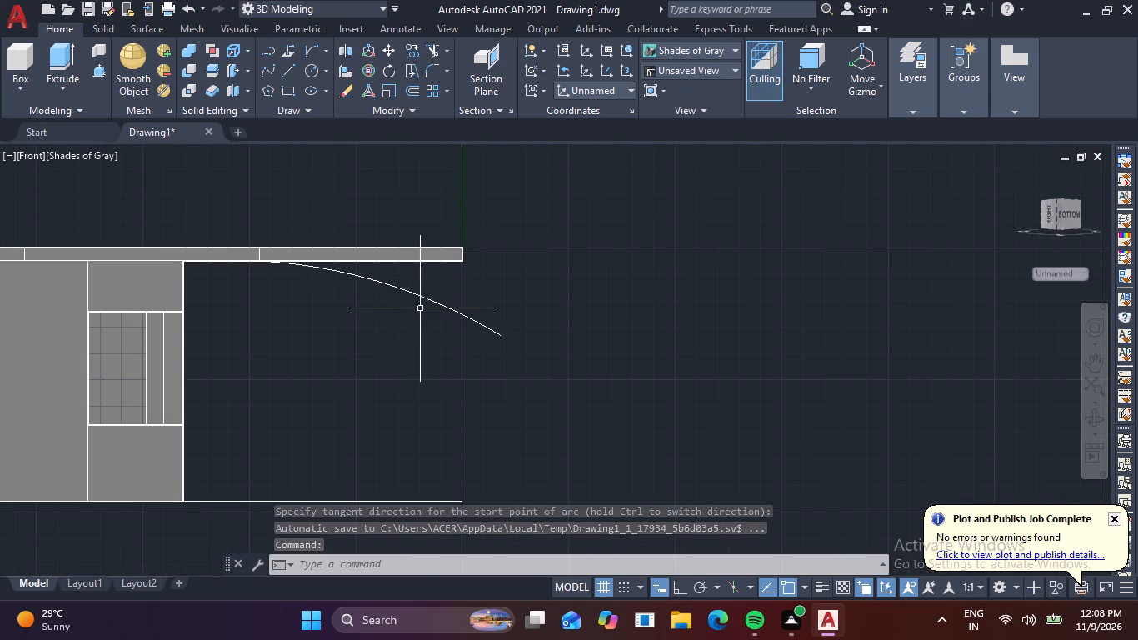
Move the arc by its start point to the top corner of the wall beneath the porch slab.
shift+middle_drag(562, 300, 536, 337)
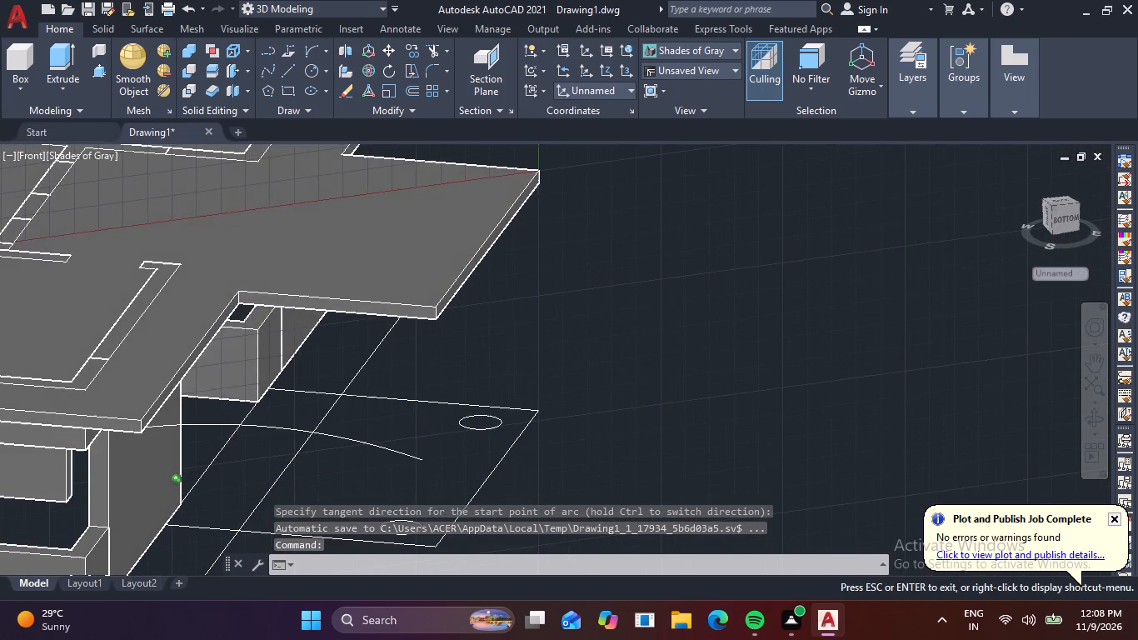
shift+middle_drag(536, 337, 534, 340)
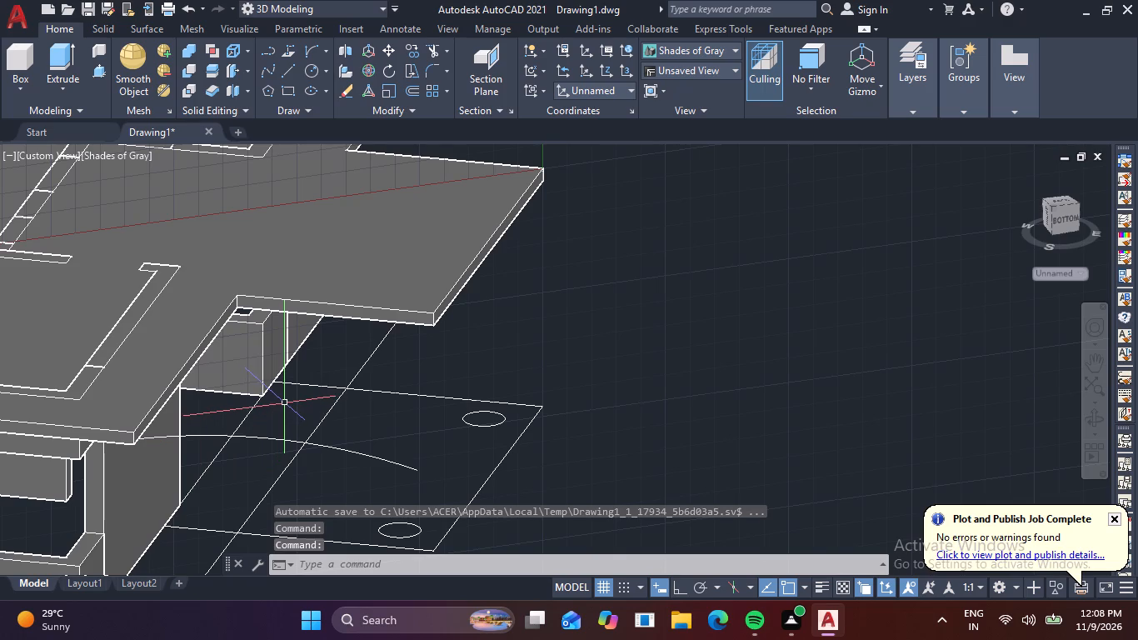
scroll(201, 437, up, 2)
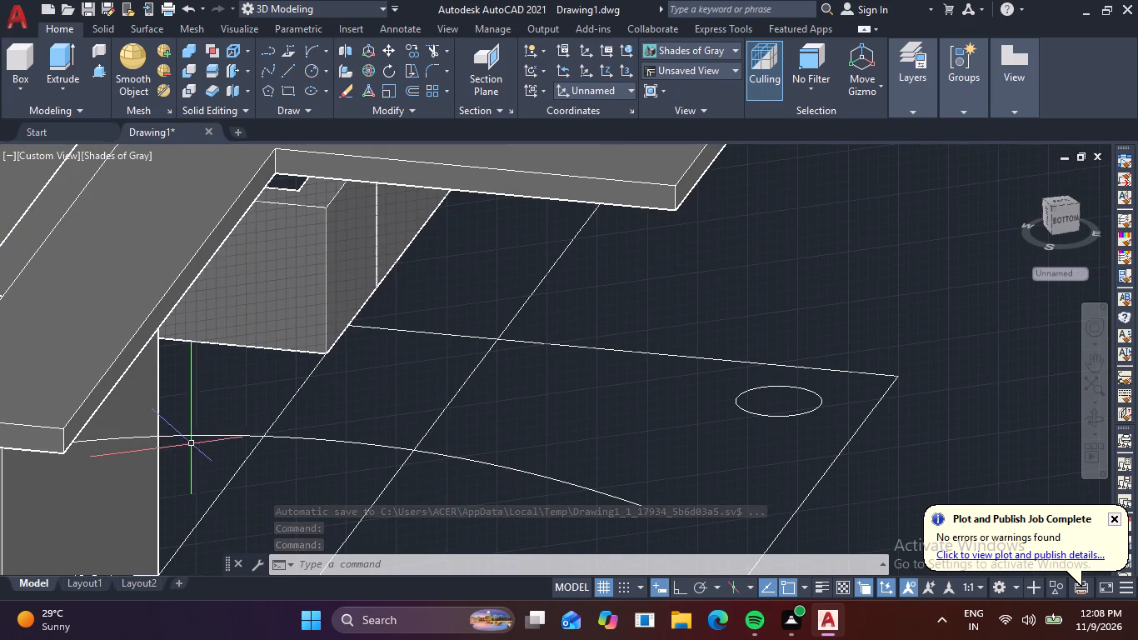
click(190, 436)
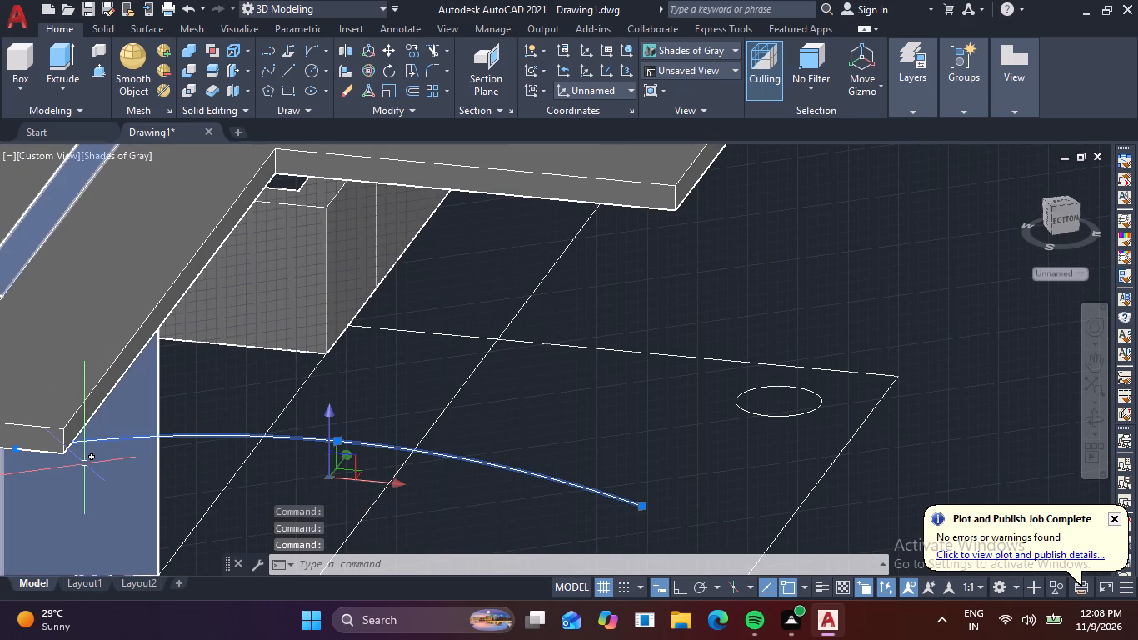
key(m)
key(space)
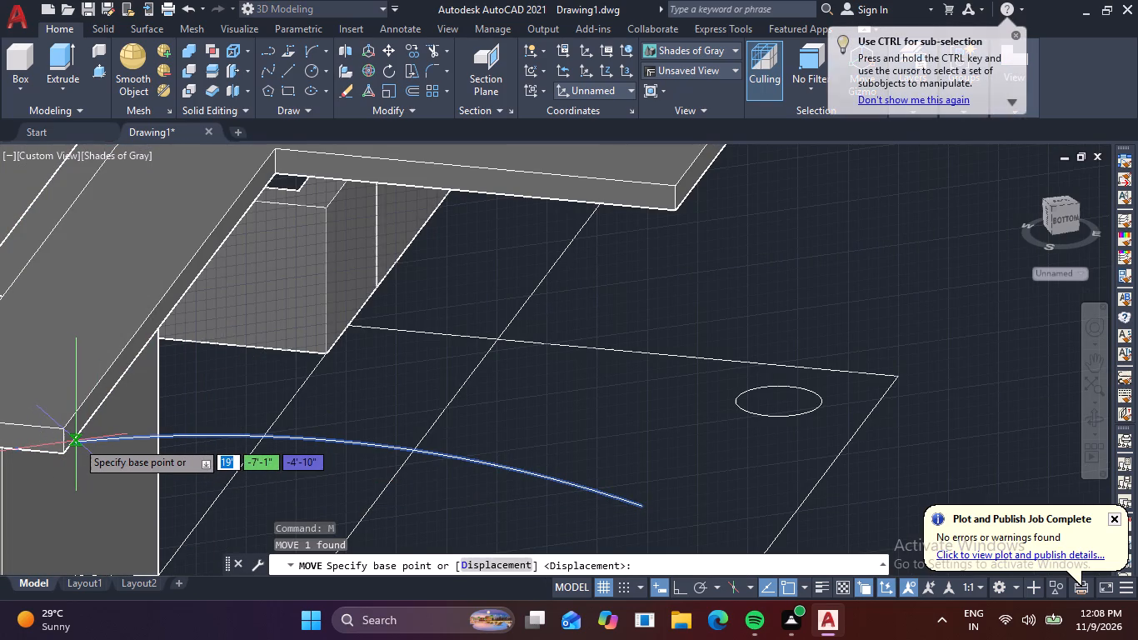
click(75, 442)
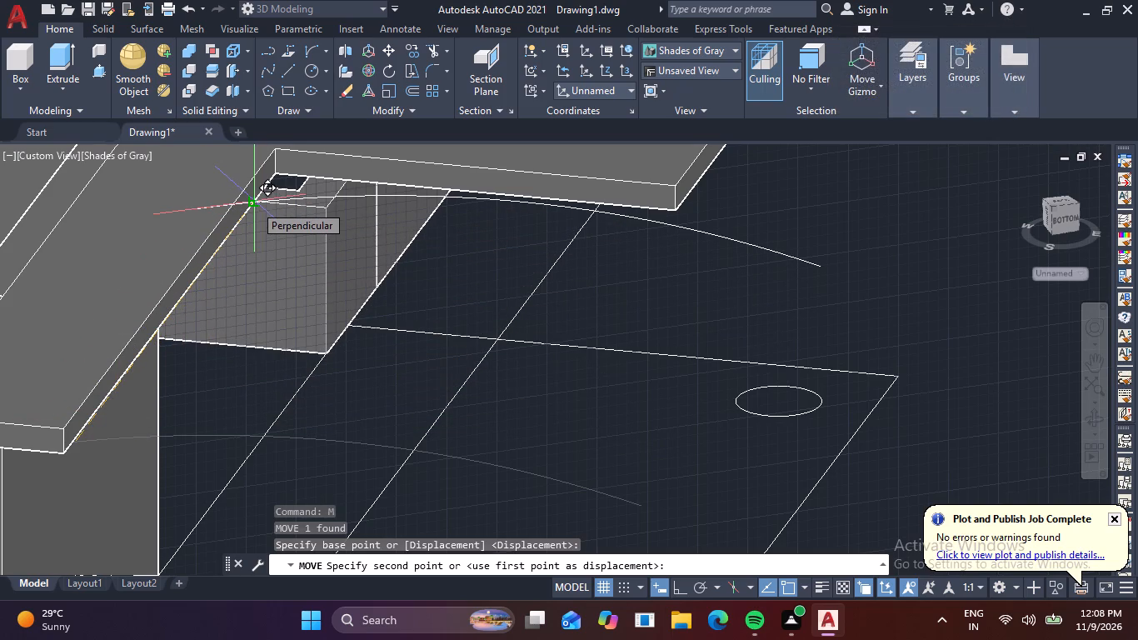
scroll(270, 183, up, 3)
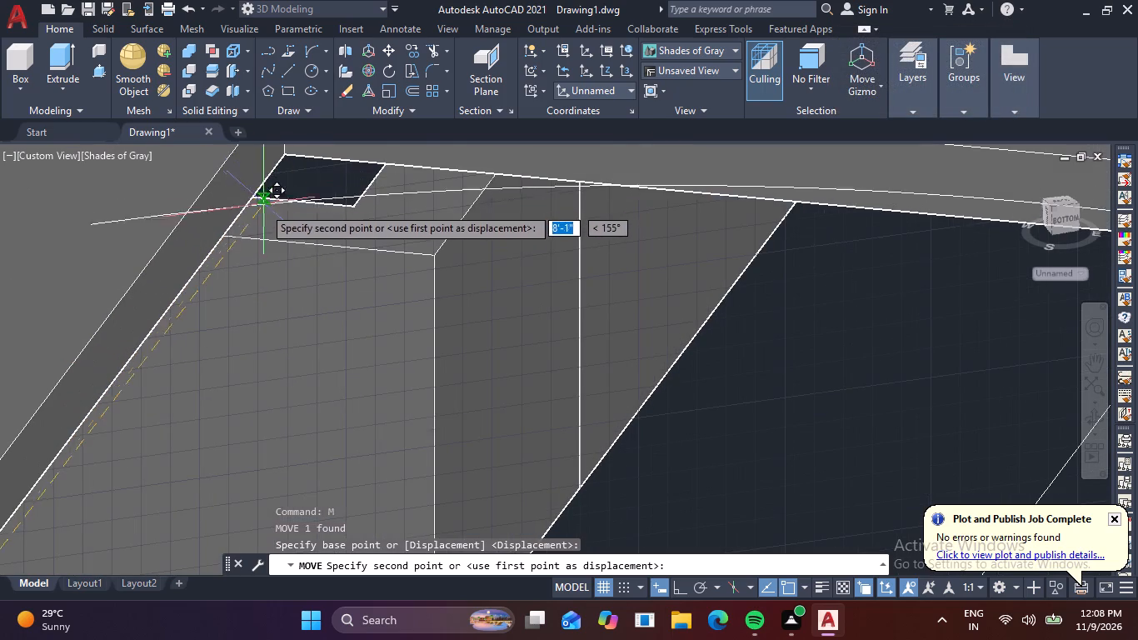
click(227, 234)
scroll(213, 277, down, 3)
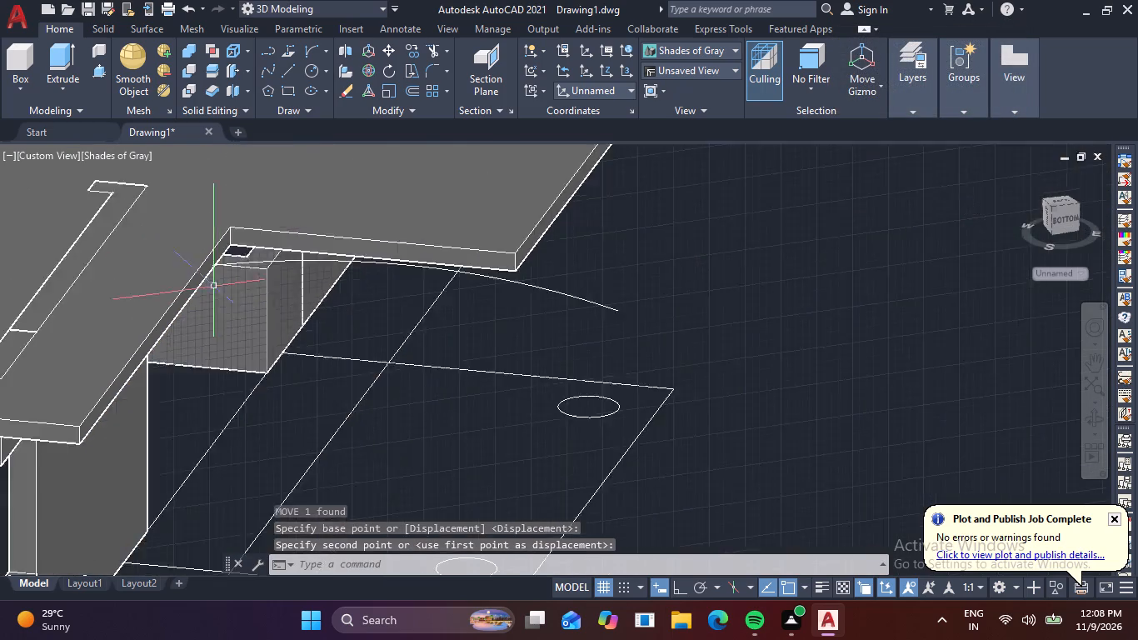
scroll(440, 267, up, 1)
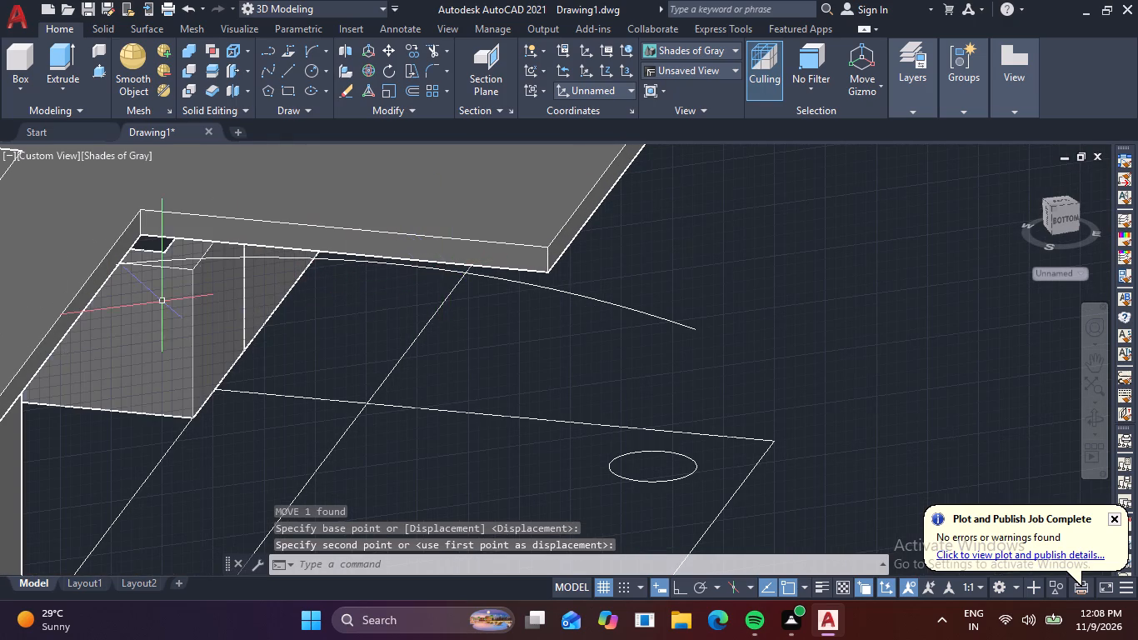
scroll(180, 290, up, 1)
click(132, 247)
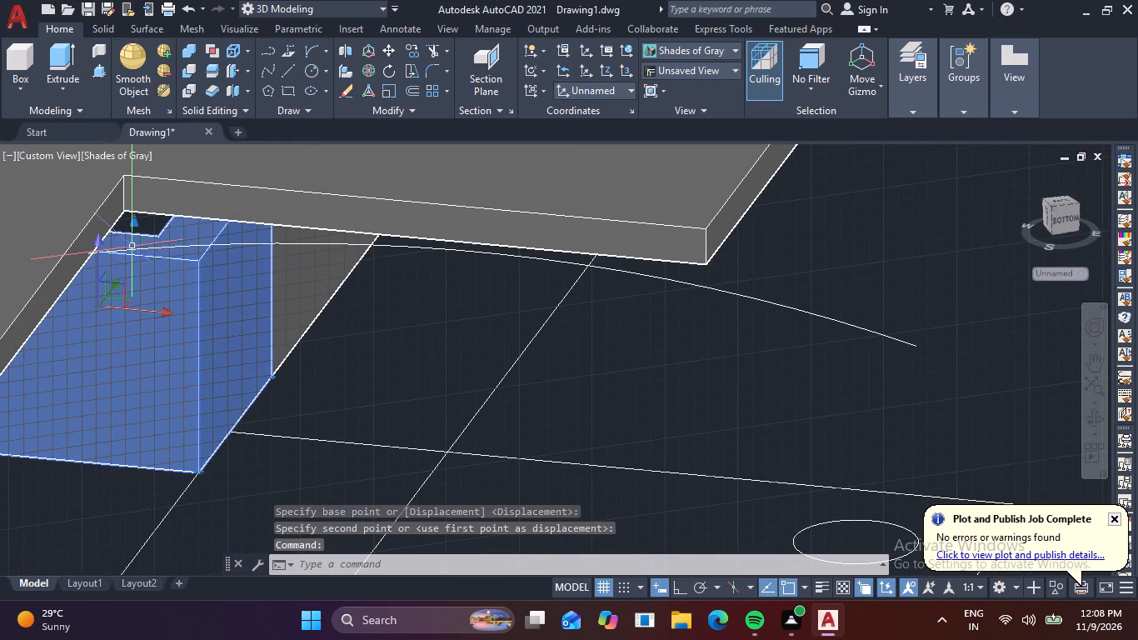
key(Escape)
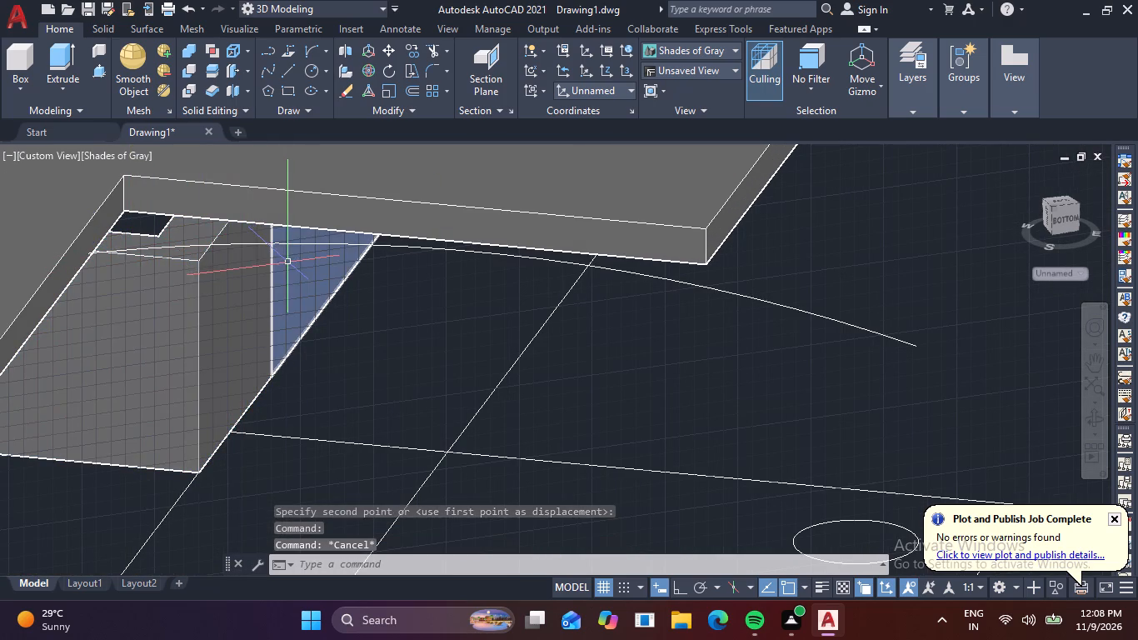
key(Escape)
Turn off the grid and move the arc by its start point to the inner bottom corner of the projecting porch slab.
shift+middle_drag(302, 345, 333, 305)
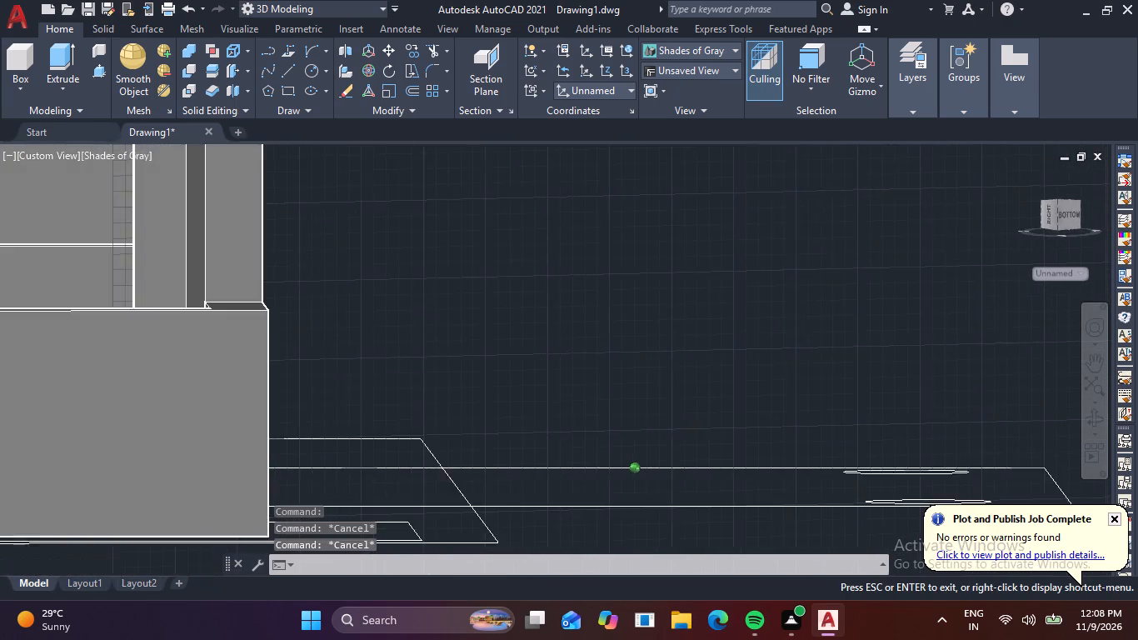
shift+middle_drag(333, 305, 311, 321)
middle_drag(299, 305, 255, 463)
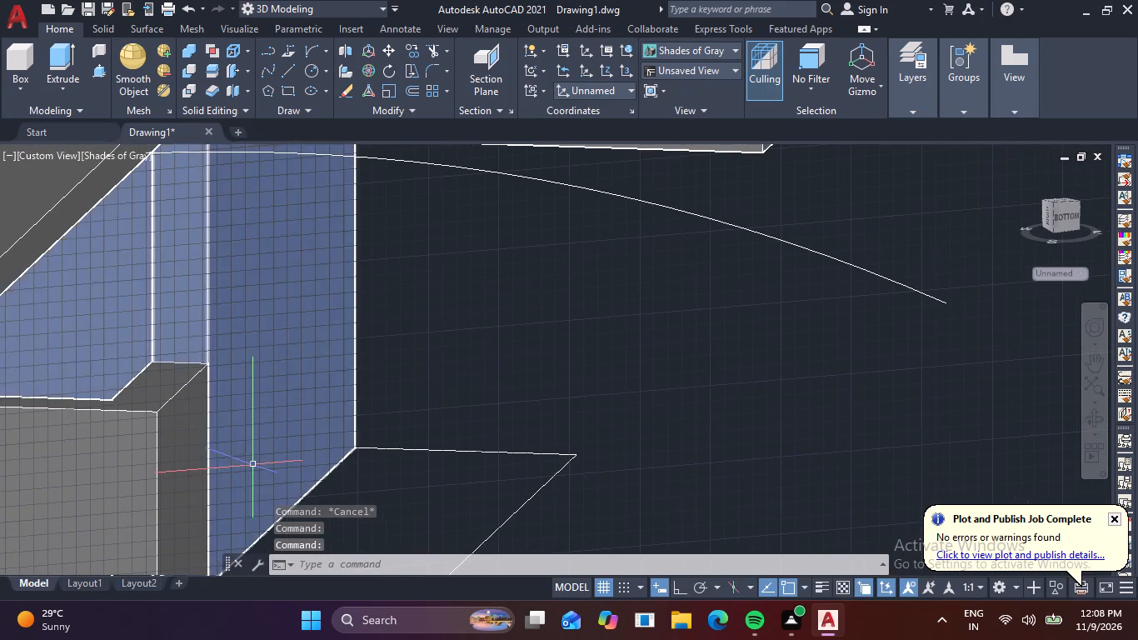
key(F7)
middle_drag(320, 360, 313, 457)
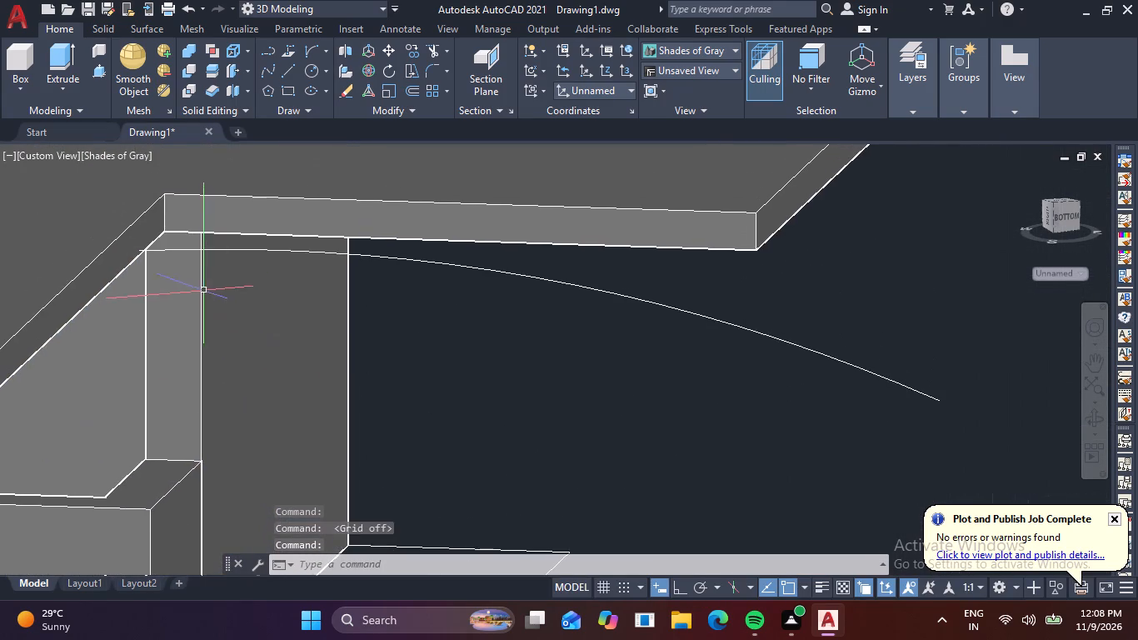
scroll(204, 270, up, 1)
middle_drag(137, 283, 173, 385)
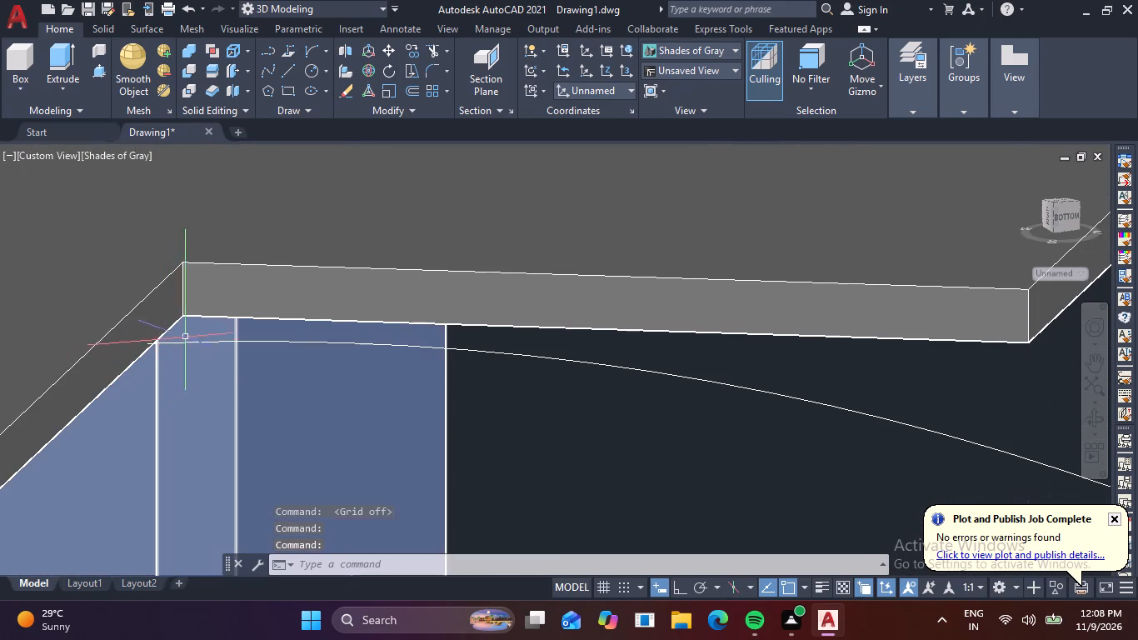
click(474, 352)
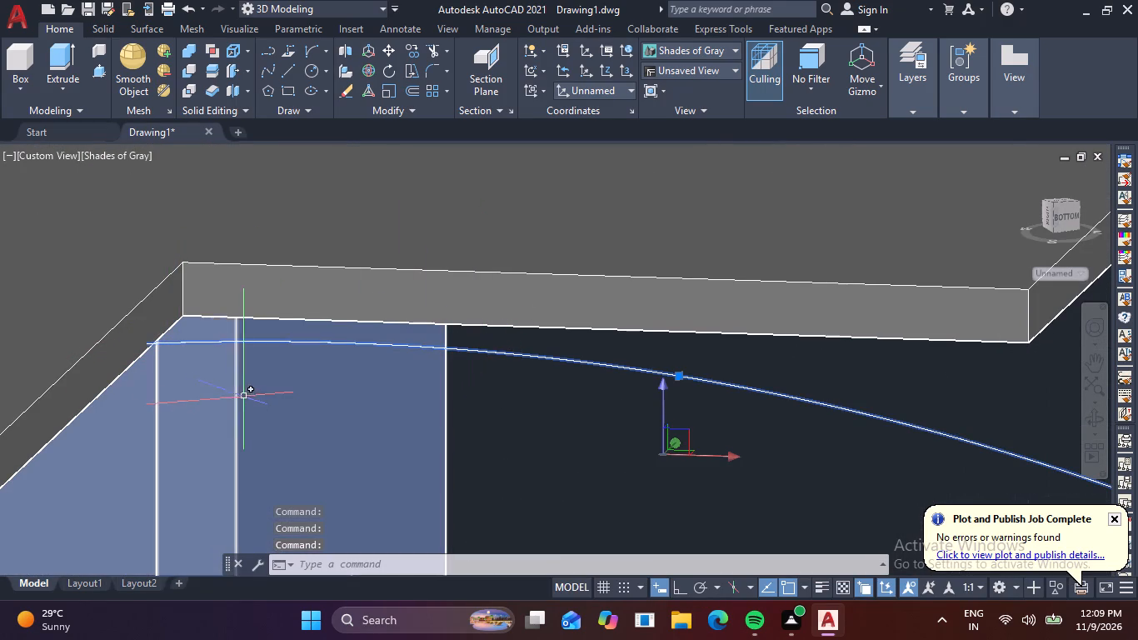
key(m)
key(space)
scroll(150, 337, up, 3)
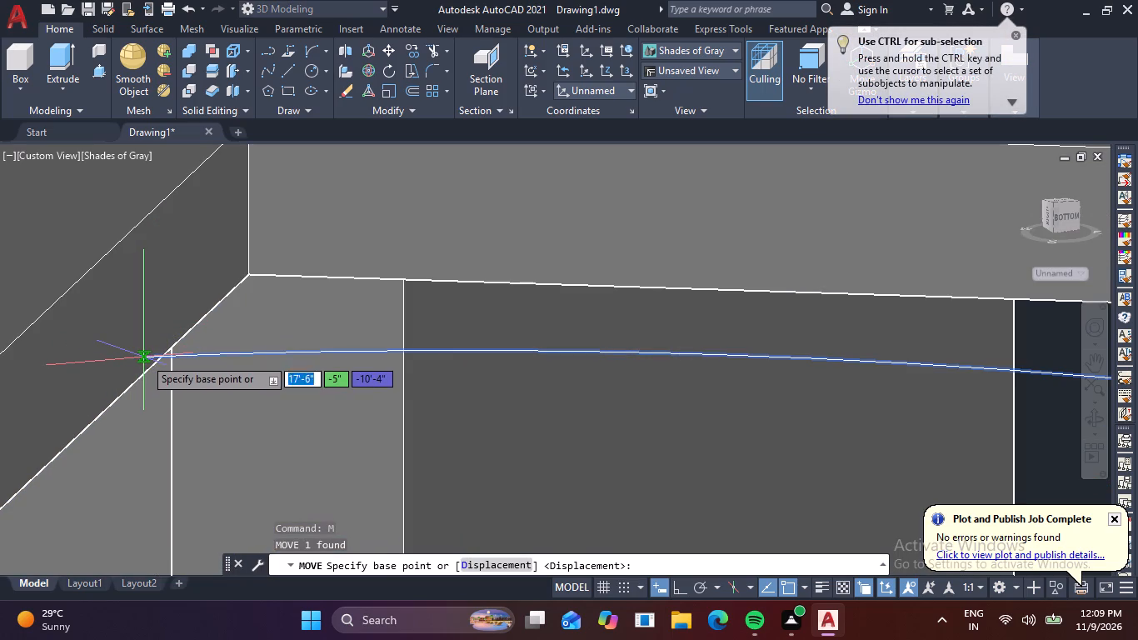
click(144, 357)
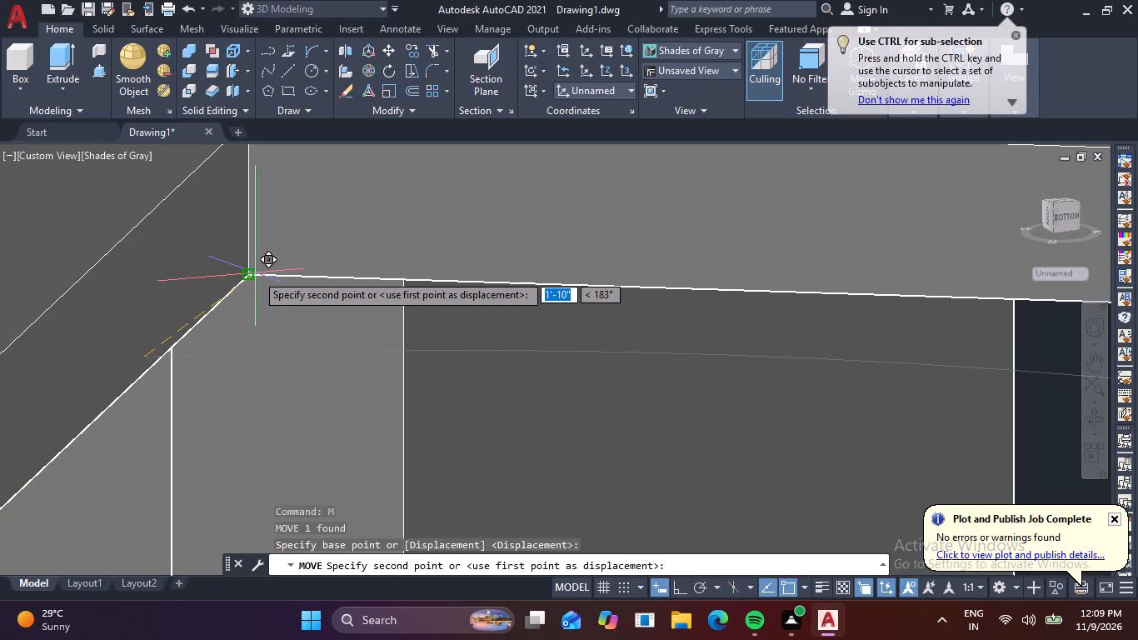
click(255, 279)
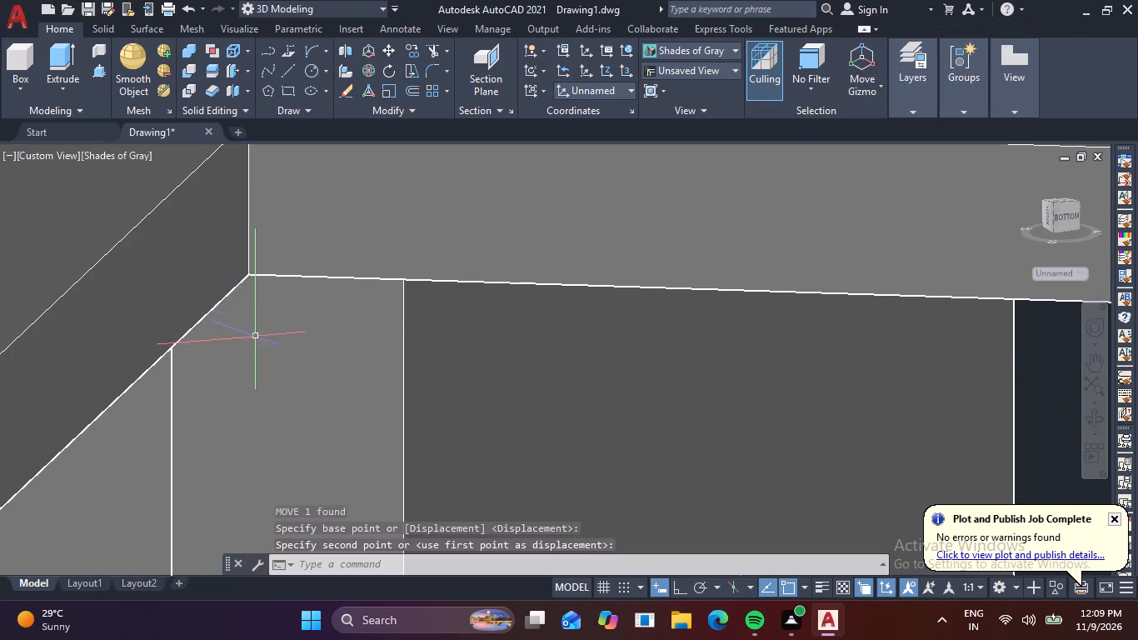
Examine the arc's placement beneath the porch slab from several low angles and in a straight-on elevation view.
scroll(256, 340, down, 3)
middle_drag(298, 387, 2, 334)
scroll(97, 324, down, 2)
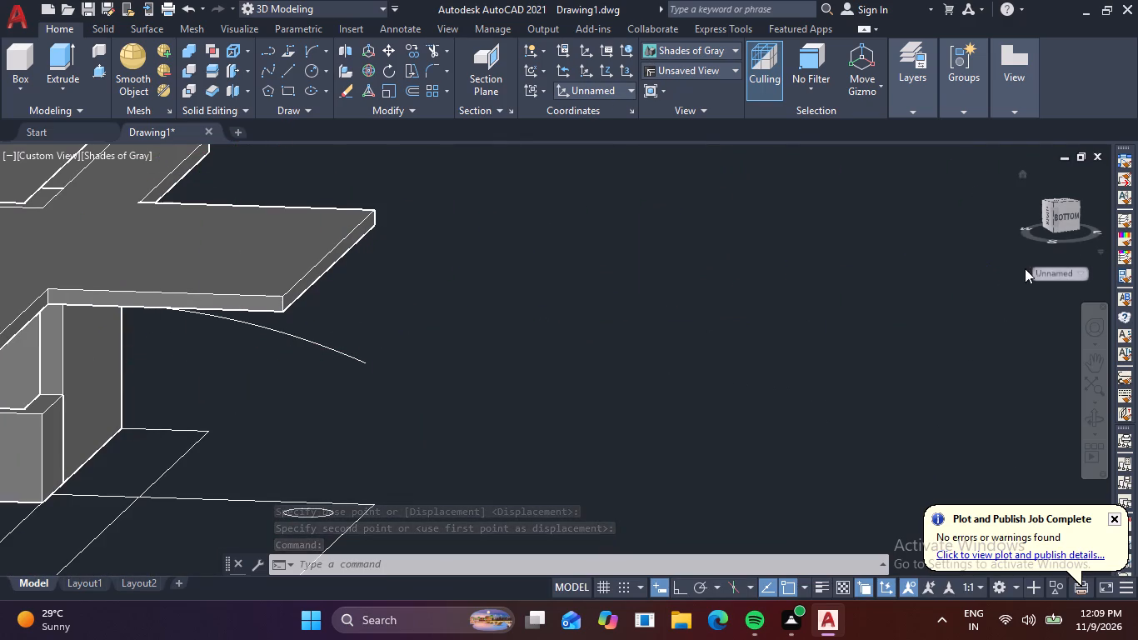
shift+middle_drag(608, 476, 651, 432)
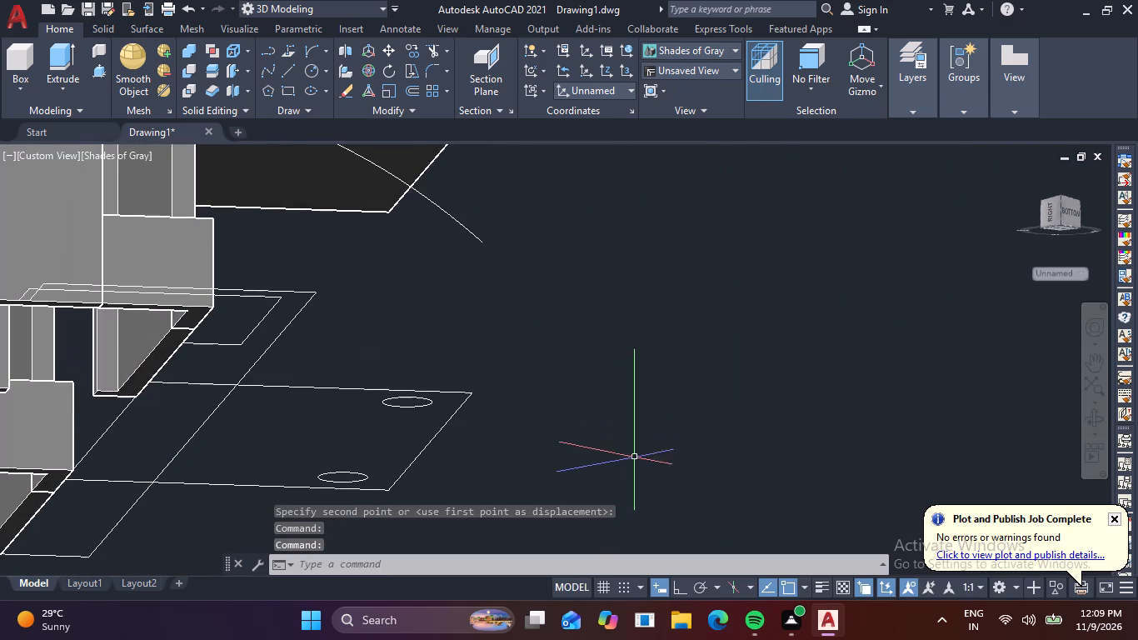
shift+middle_drag(704, 308, 681, 371)
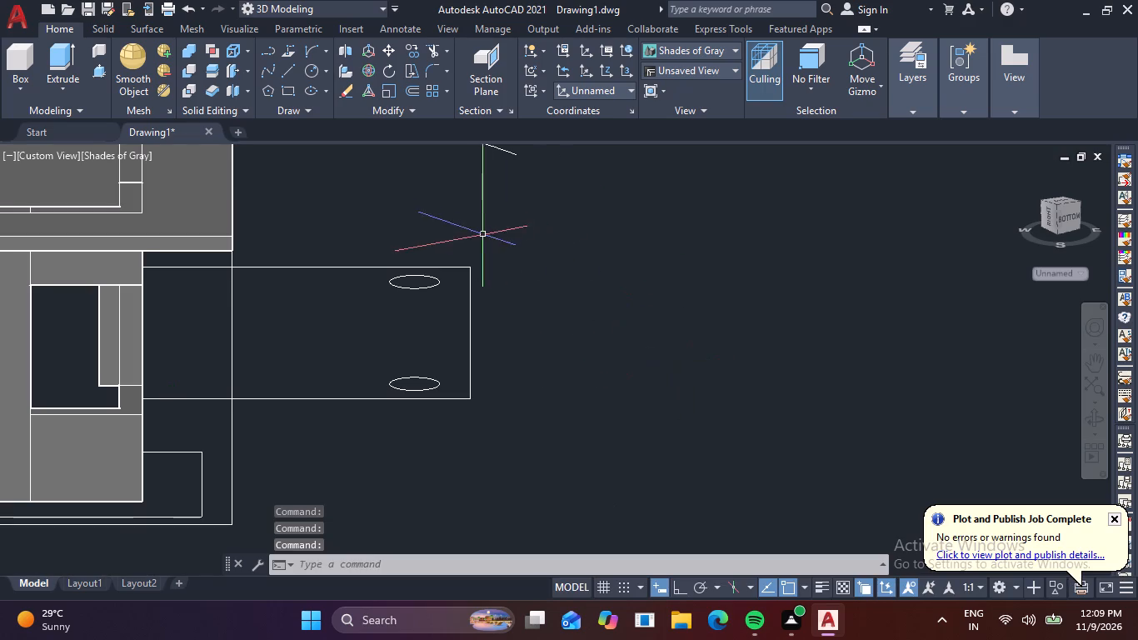
shift+middle_drag(477, 220, 465, 200)
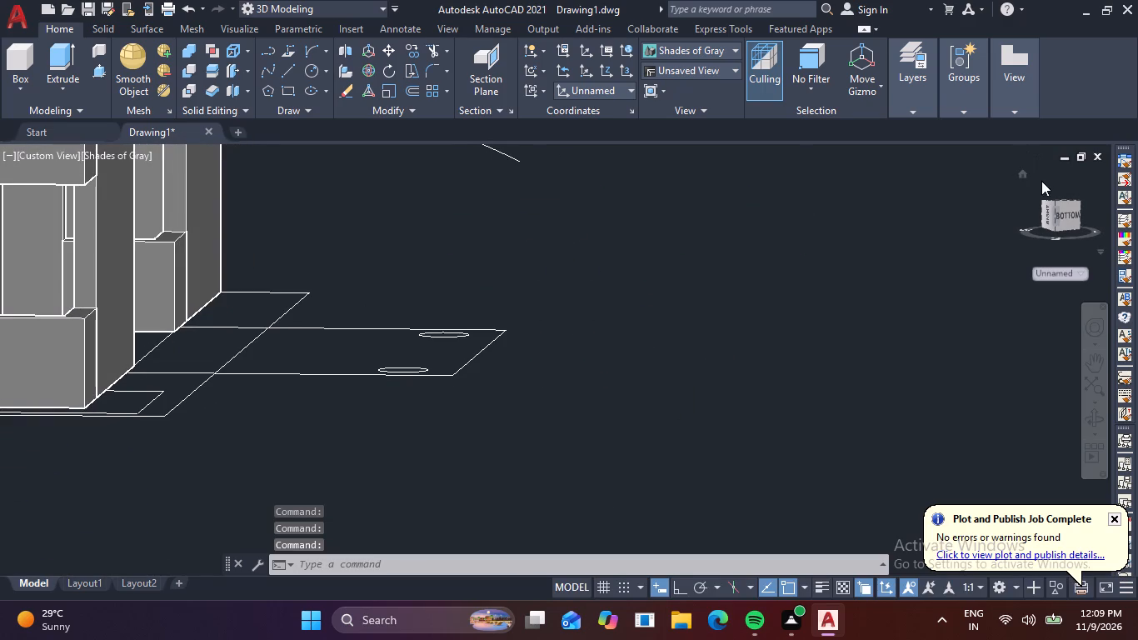
click(1074, 217)
scroll(624, 369, up, 2)
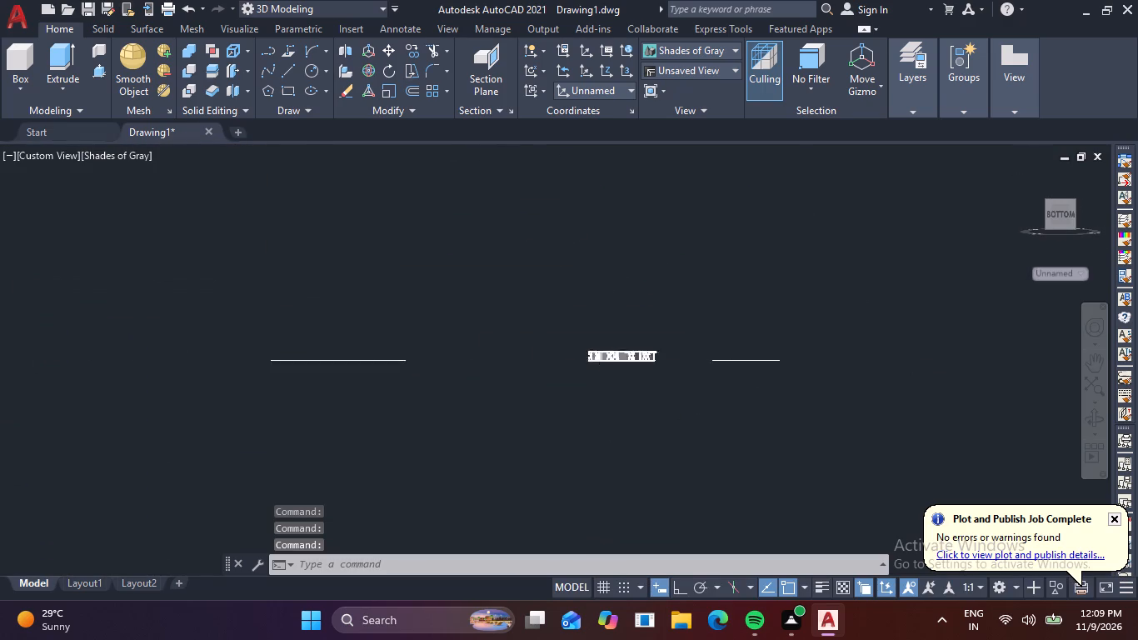
scroll(647, 375, up, 3)
scroll(726, 342, up, 5)
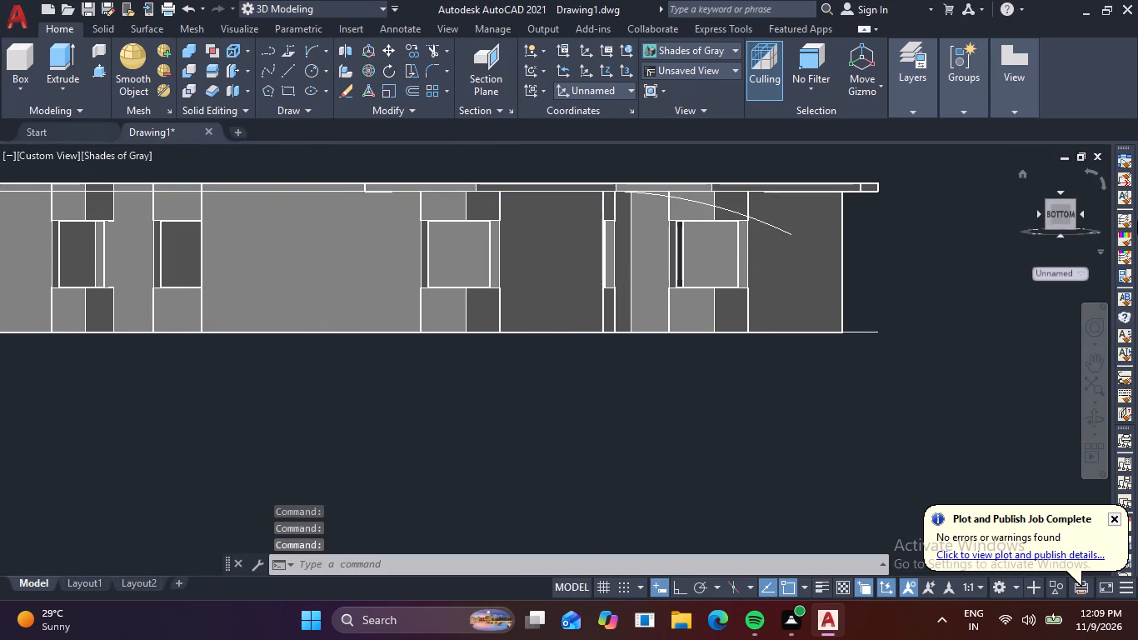
Examine the arc beneath the east porch slab from several angles, including a straight-on elevation and a low oblique view.
click(1048, 219)
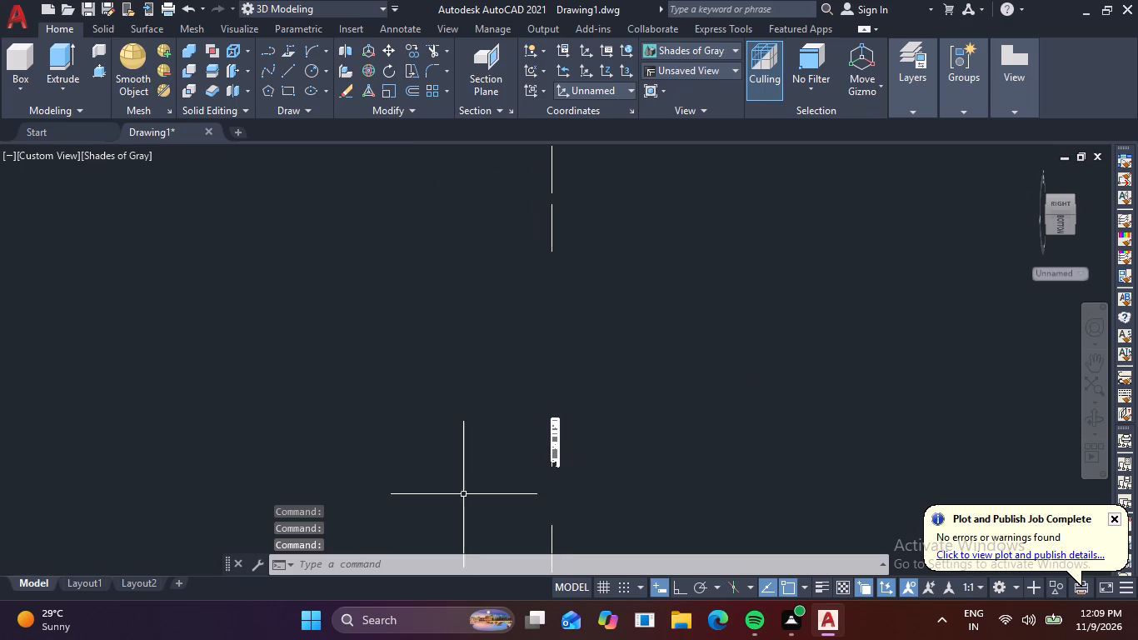
click(1075, 215)
scroll(595, 428, up, 2)
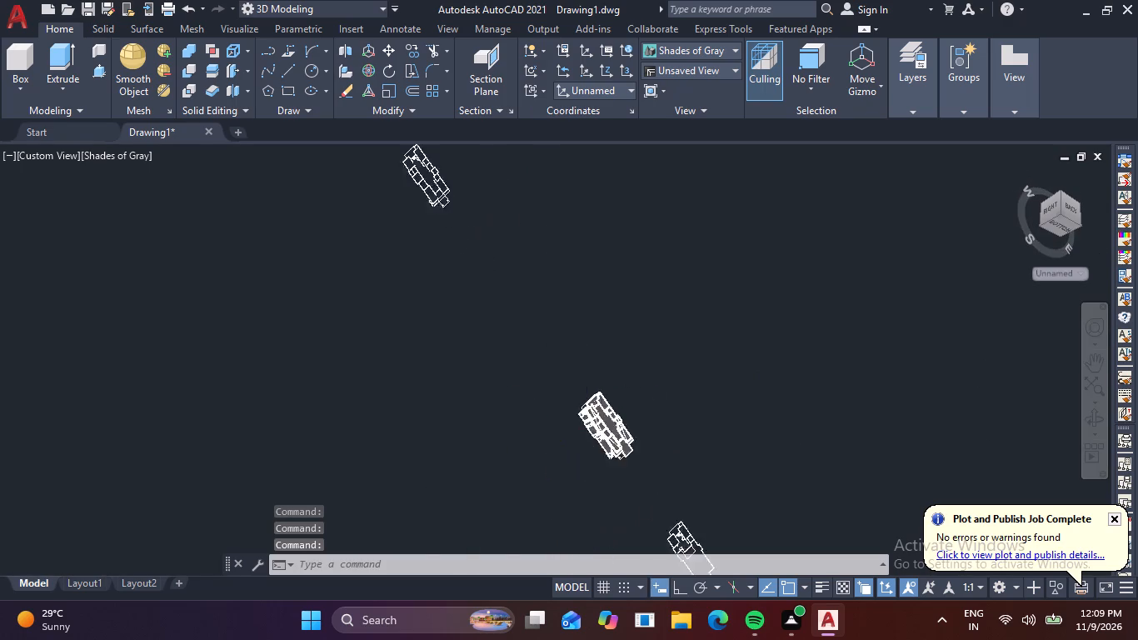
scroll(598, 427, up, 2)
scroll(722, 448, up, 3)
middle_drag(742, 453, 739, 315)
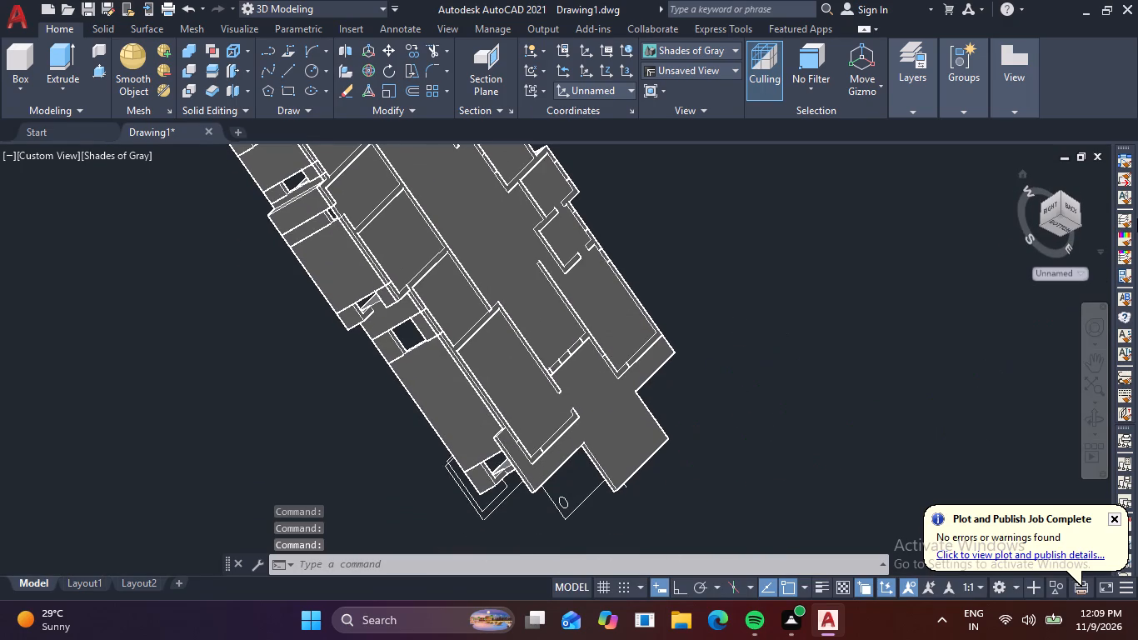
click(1069, 217)
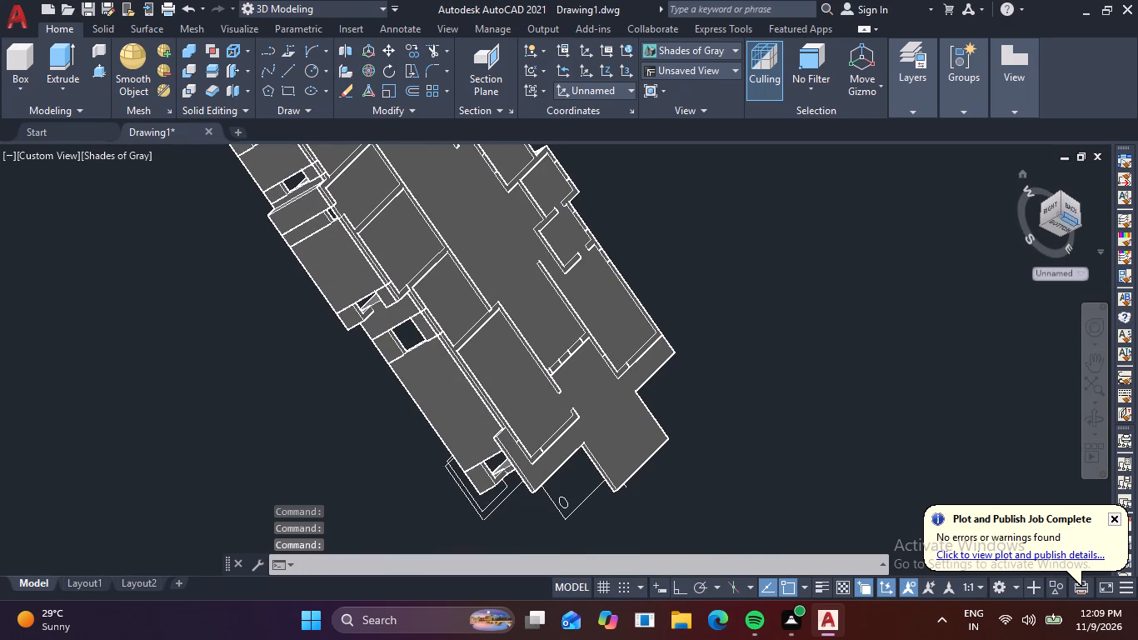
scroll(566, 398, up, 5)
middle_drag(880, 415, 710, 367)
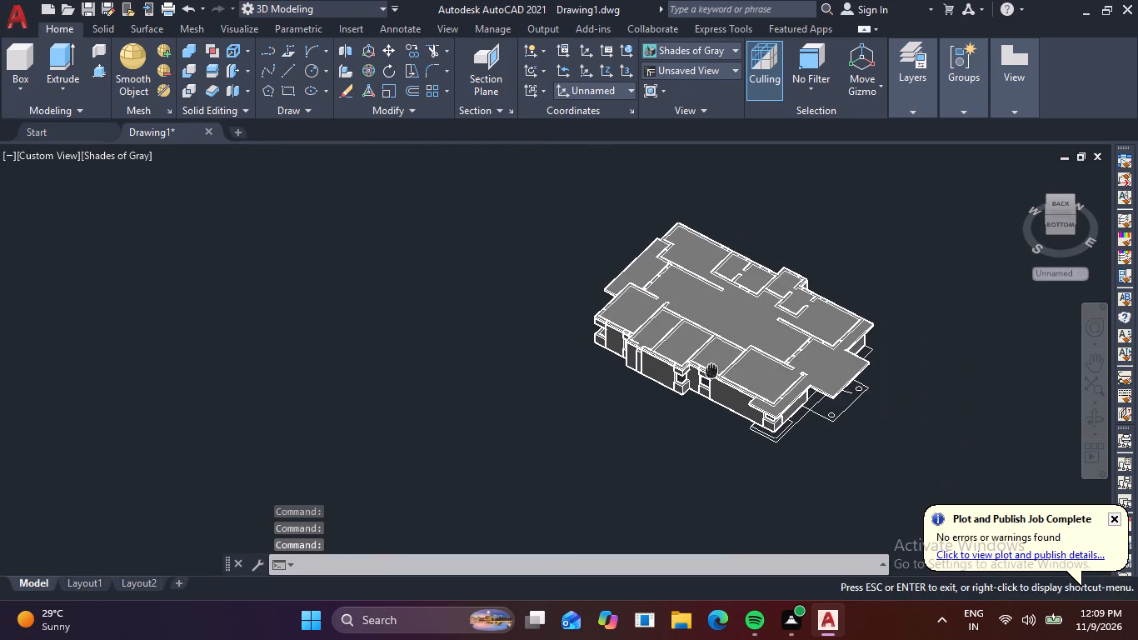
click(1066, 227)
scroll(609, 385, up, 4)
scroll(786, 298, up, 3)
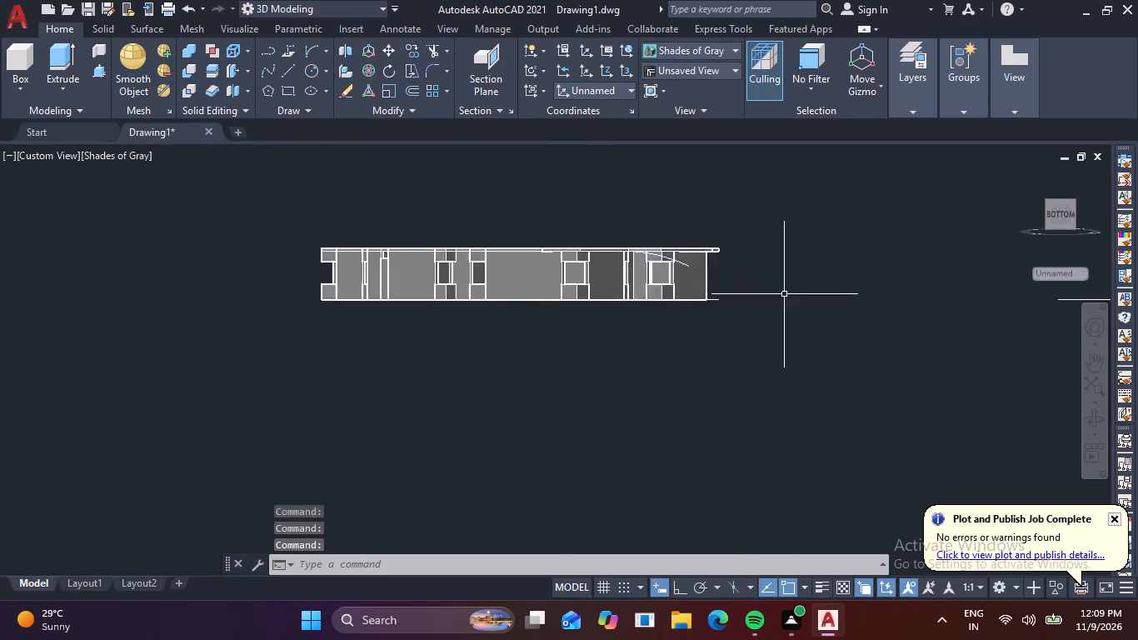
scroll(784, 294, up, 1)
shift+middle_drag(471, 377, 482, 377)
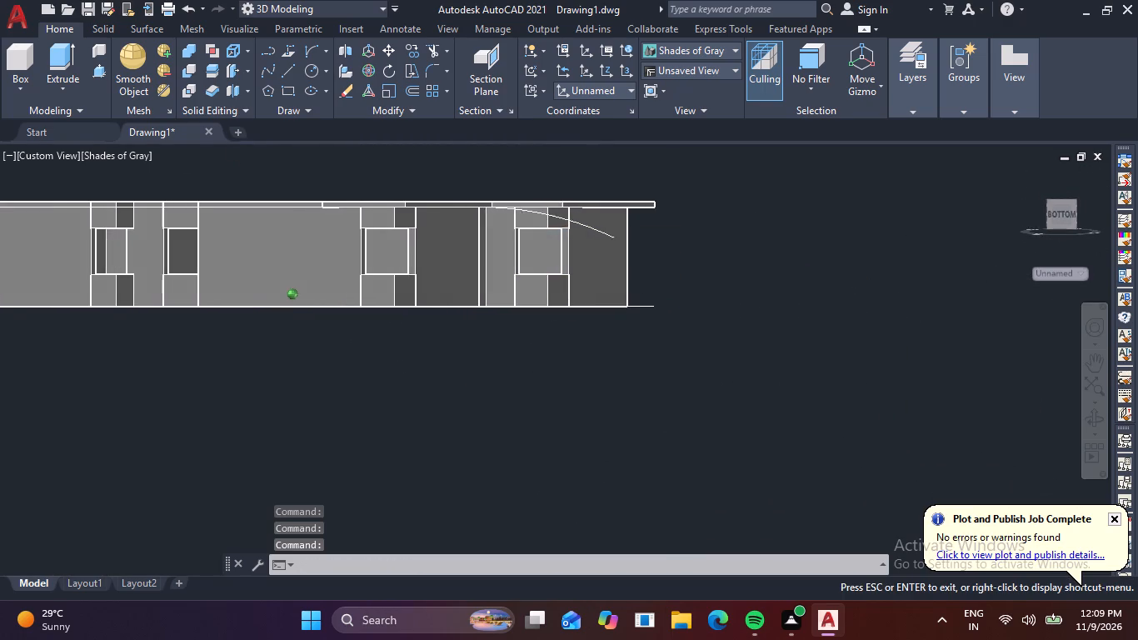
shift+middle_drag(482, 377, 530, 375)
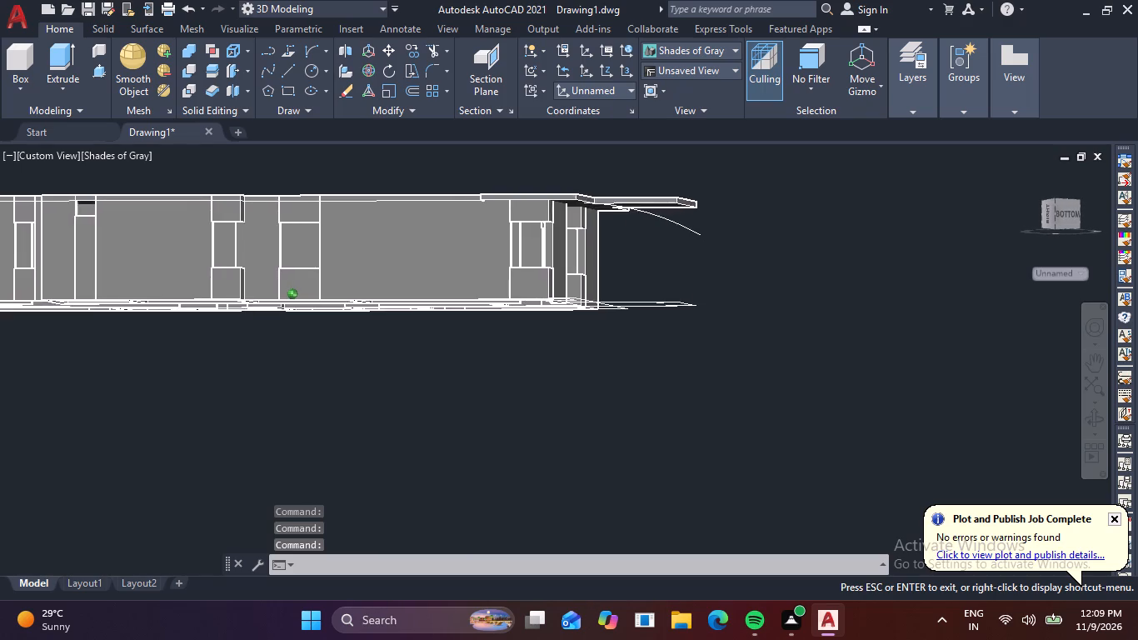
shift+middle_drag(530, 375, 532, 378)
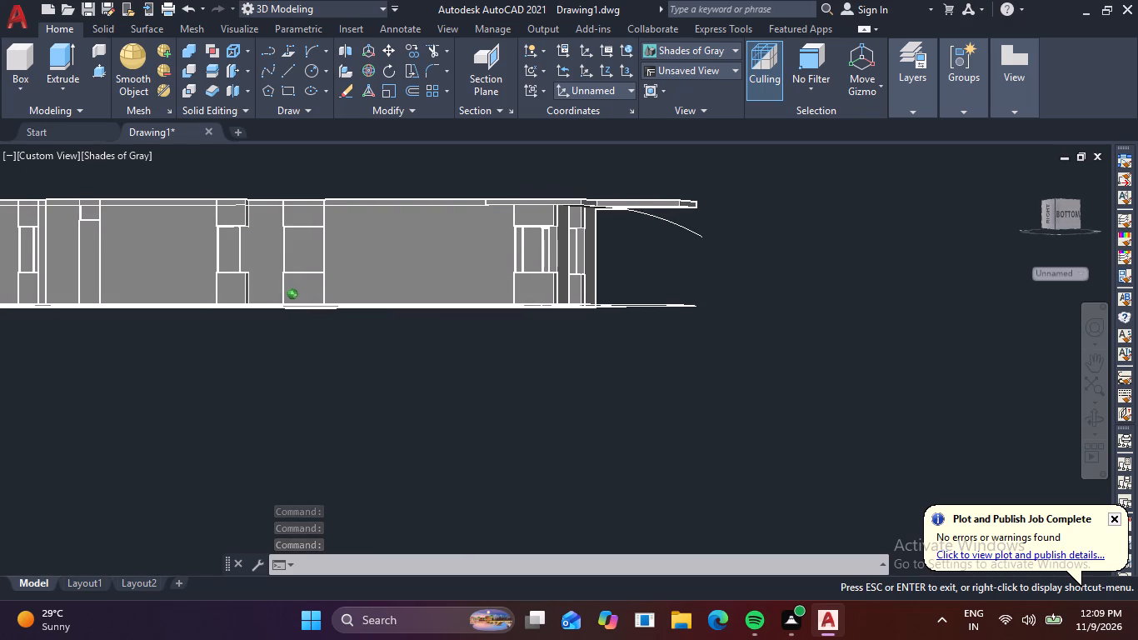
shift+middle_drag(532, 378, 532, 382)
Offset the arc beneath the porch slab 8 inches downward.
scroll(639, 226, up, 4)
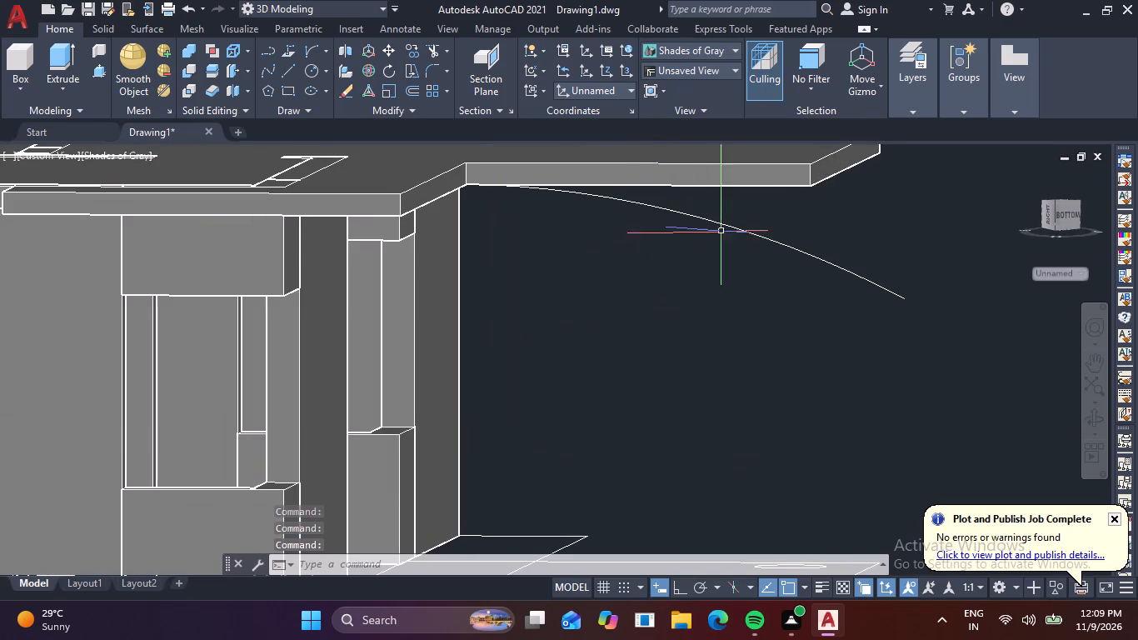
scroll(734, 233, up, 1)
scroll(775, 244, down, 2)
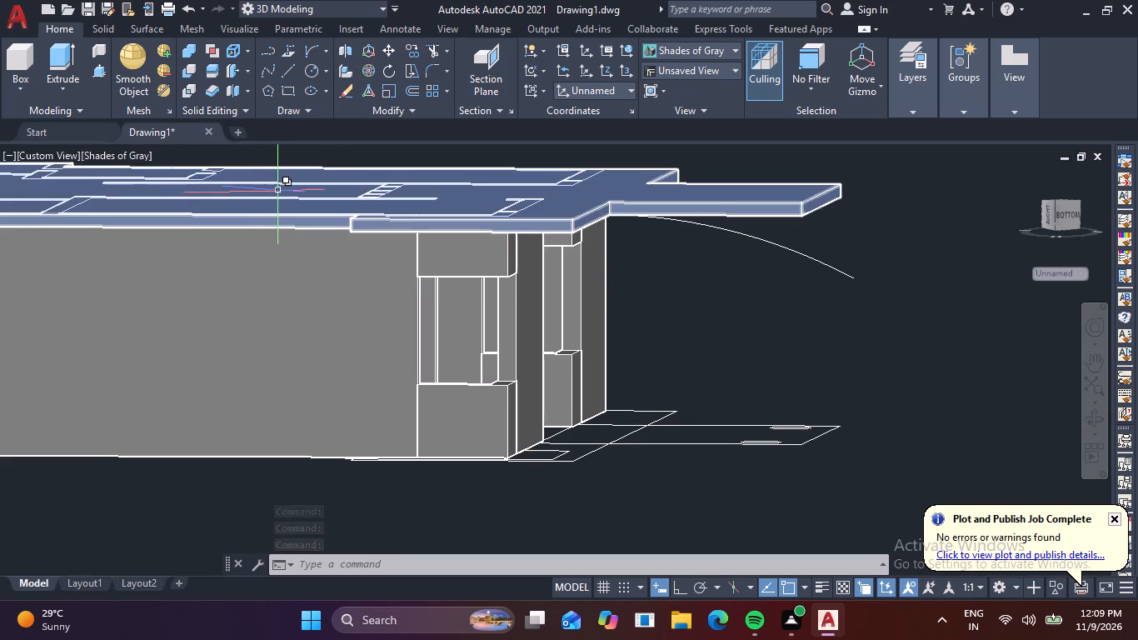
key(o)
key(space)
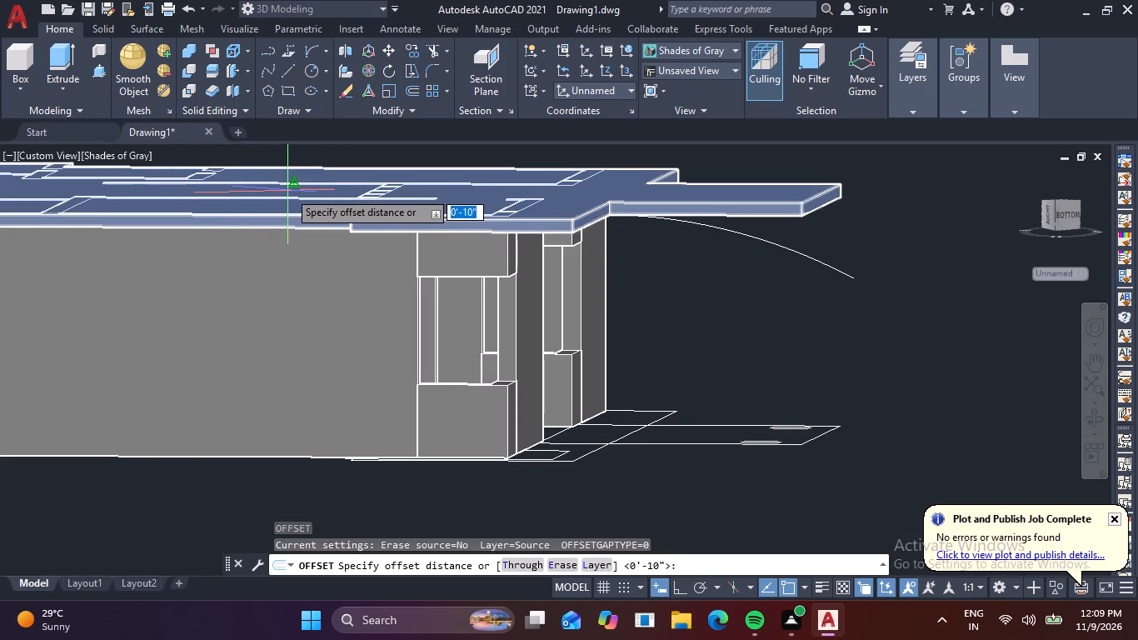
key(6)
key(v)
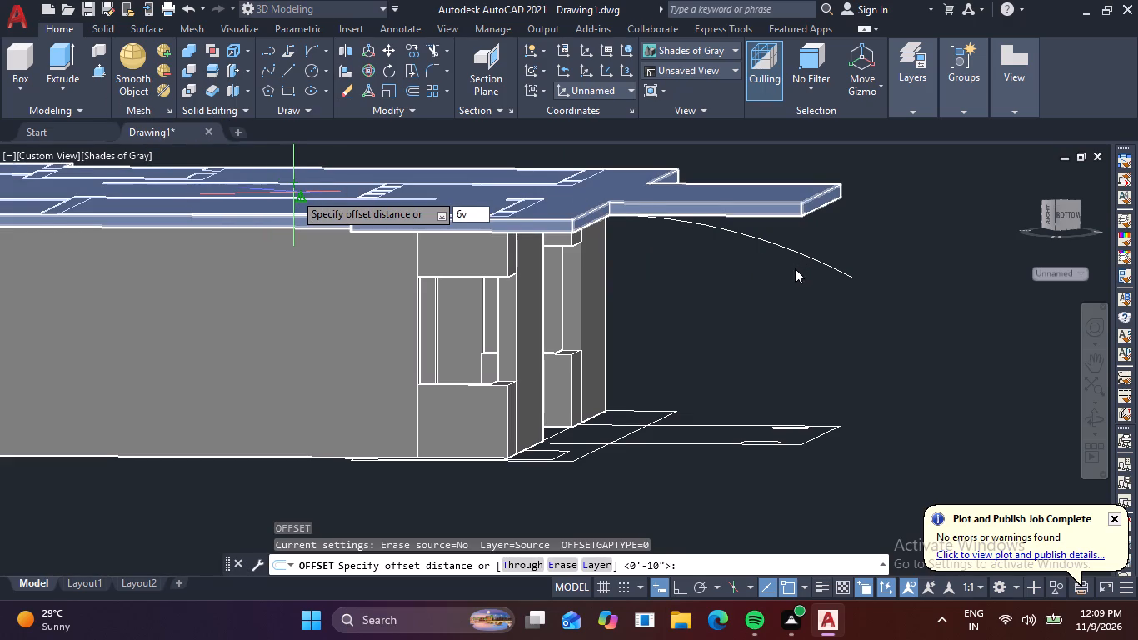
key(BackSpace)
key(BackSpace)
text(8)
key(space)
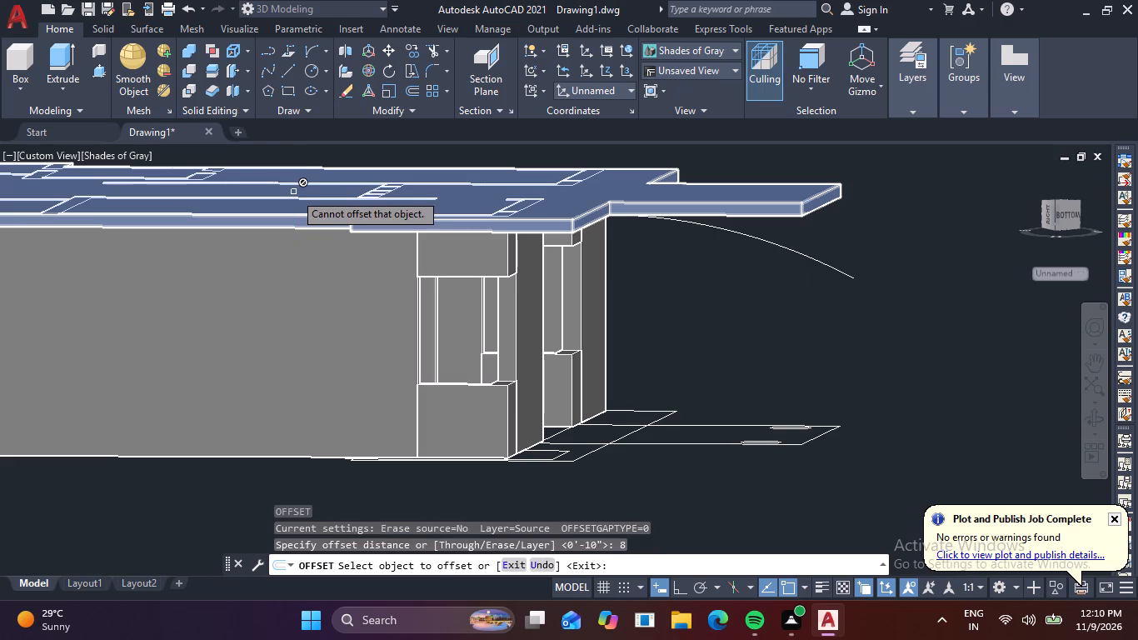
click(797, 252)
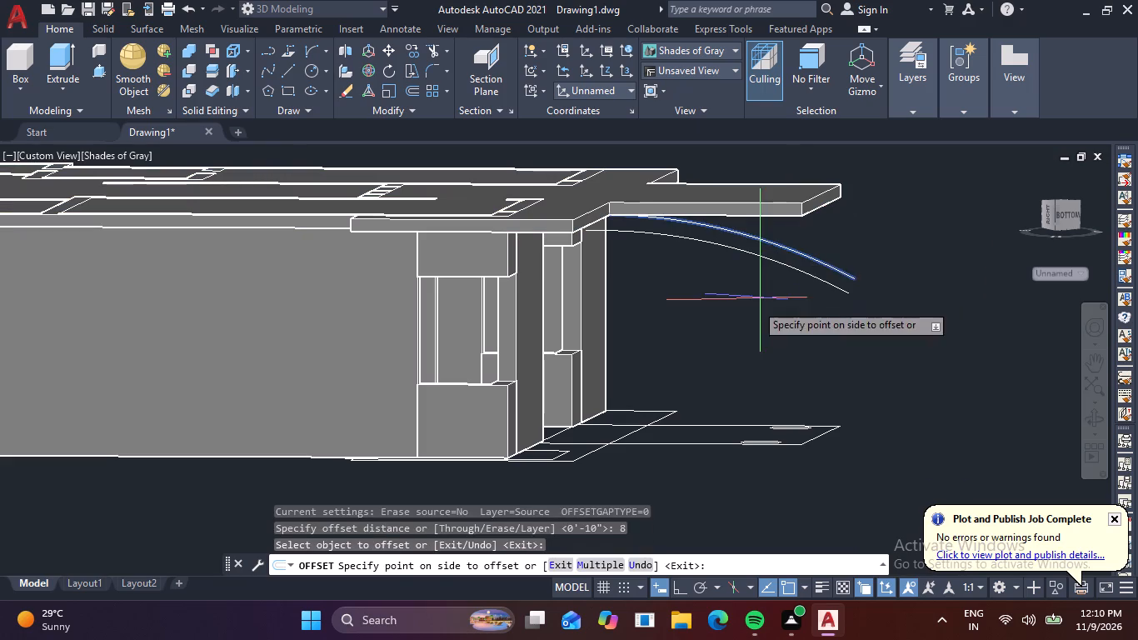
click(754, 304)
scroll(620, 247, up, 4)
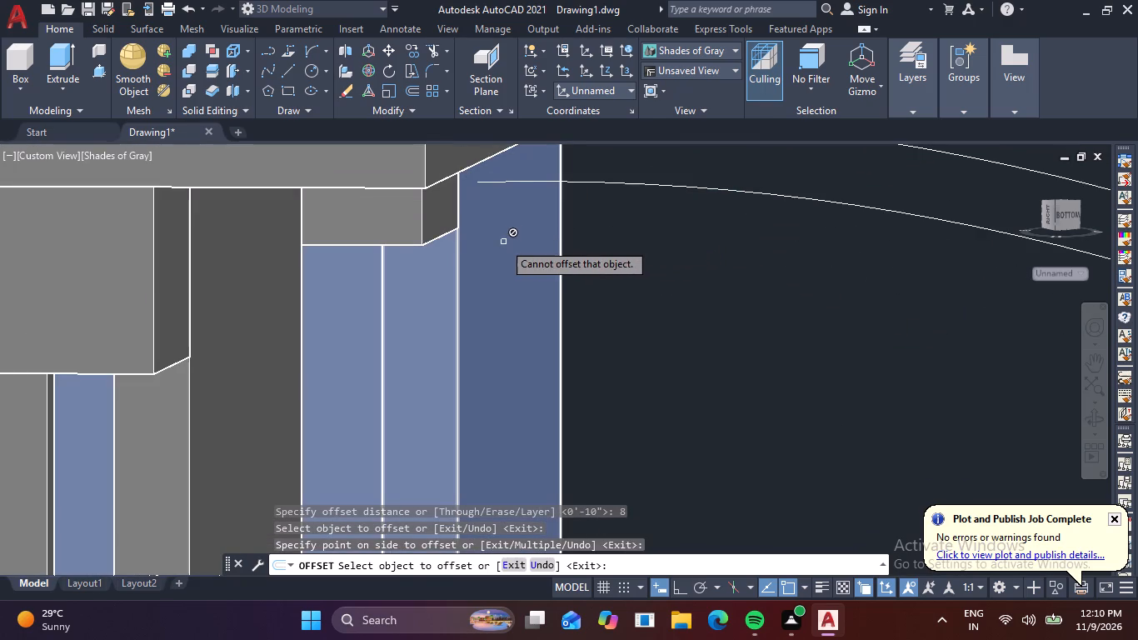
middle_drag(525, 255, 550, 385)
key(Escape)
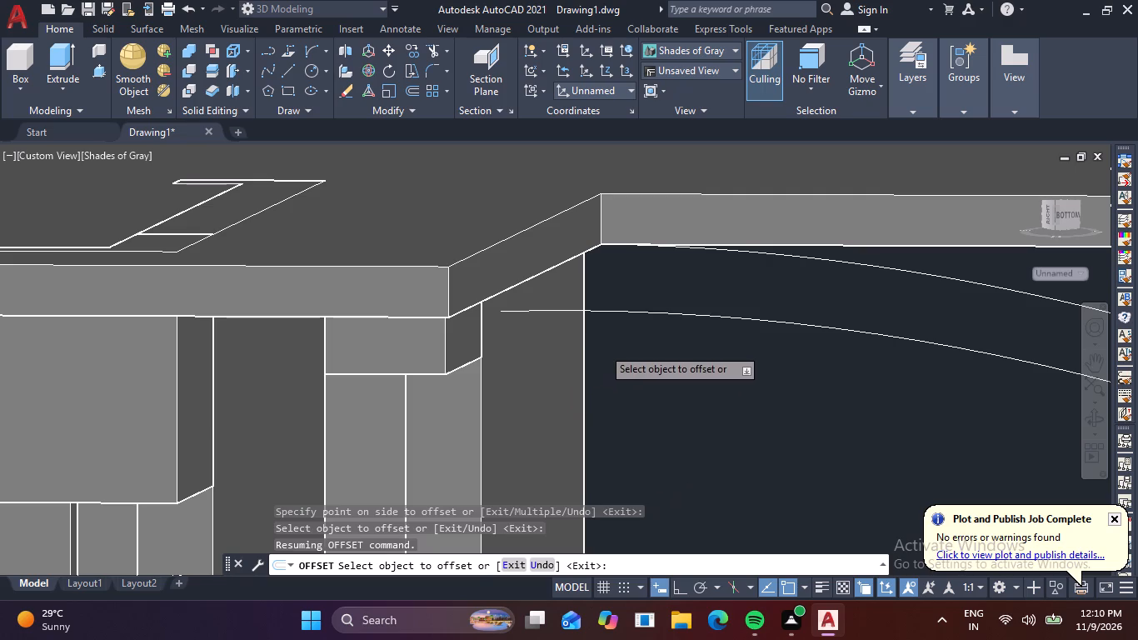
Draw a line from the porch slab's inner bottom corner, at the upper arc's start, to the lower arc's start point.
shift+middle_drag(704, 369, 717, 353)
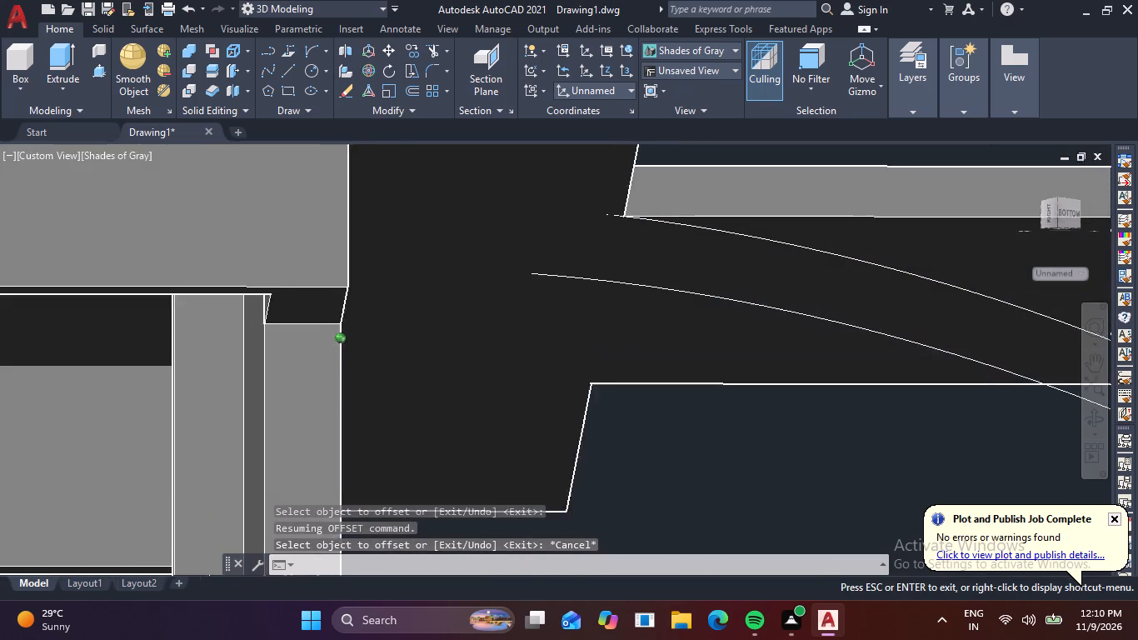
shift+middle_drag(717, 353, 721, 362)
shift+scroll(721, 362, up, 1)
shift+scroll(721, 362, down, 2)
scroll(789, 371, down, 1)
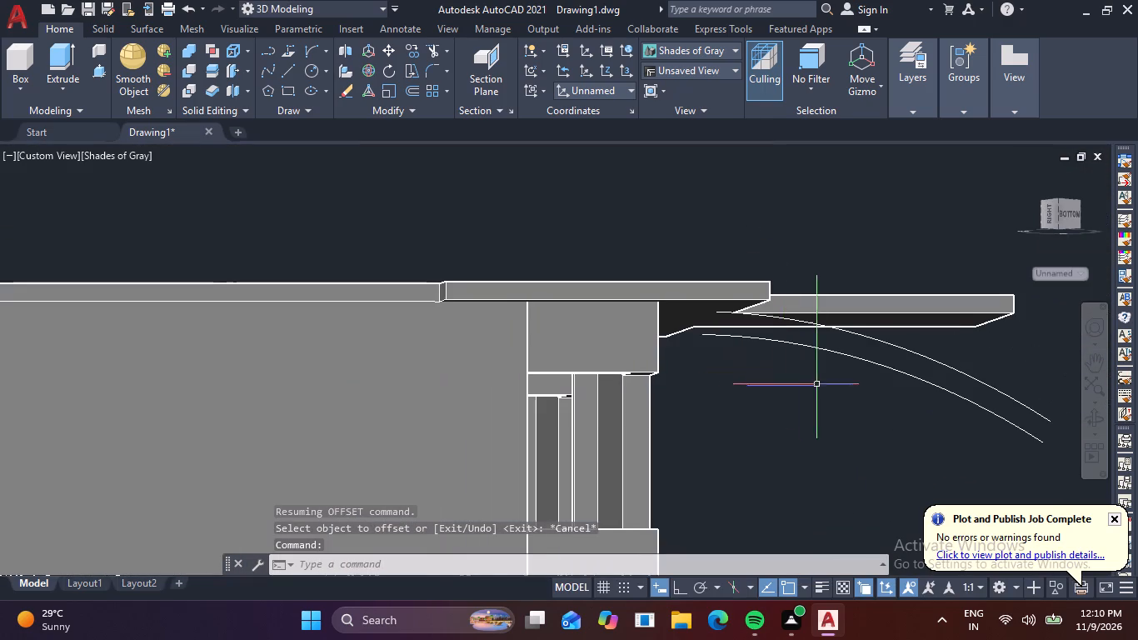
middle_drag(818, 387, 803, 387)
key(l)
key(space)
scroll(696, 345, up, 2)
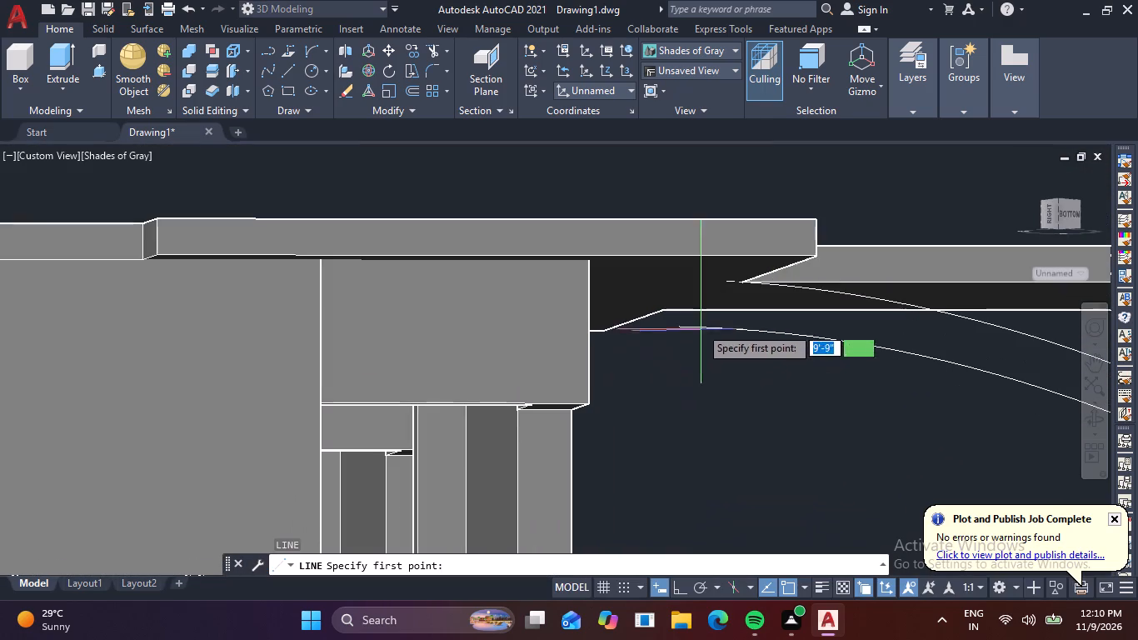
scroll(732, 286, up, 3)
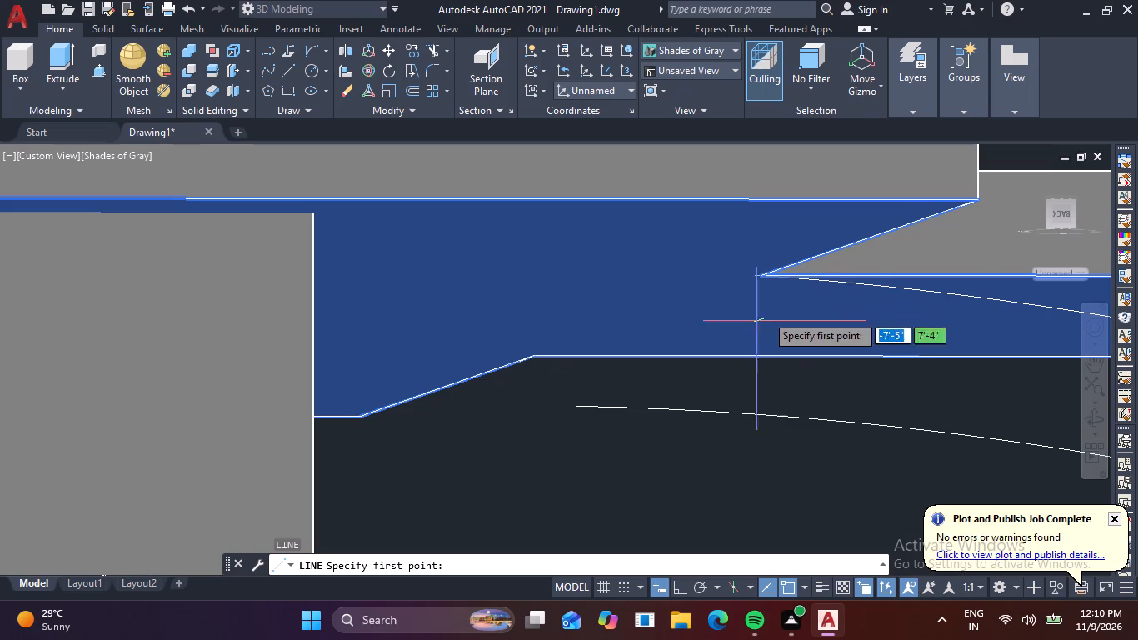
click(755, 277)
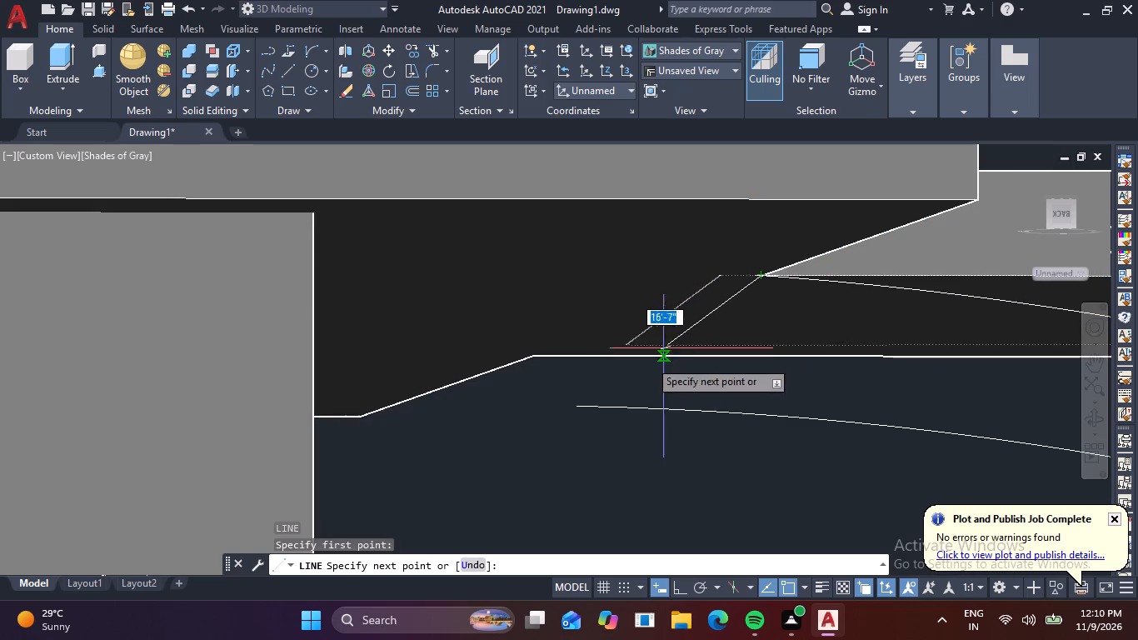
click(573, 407)
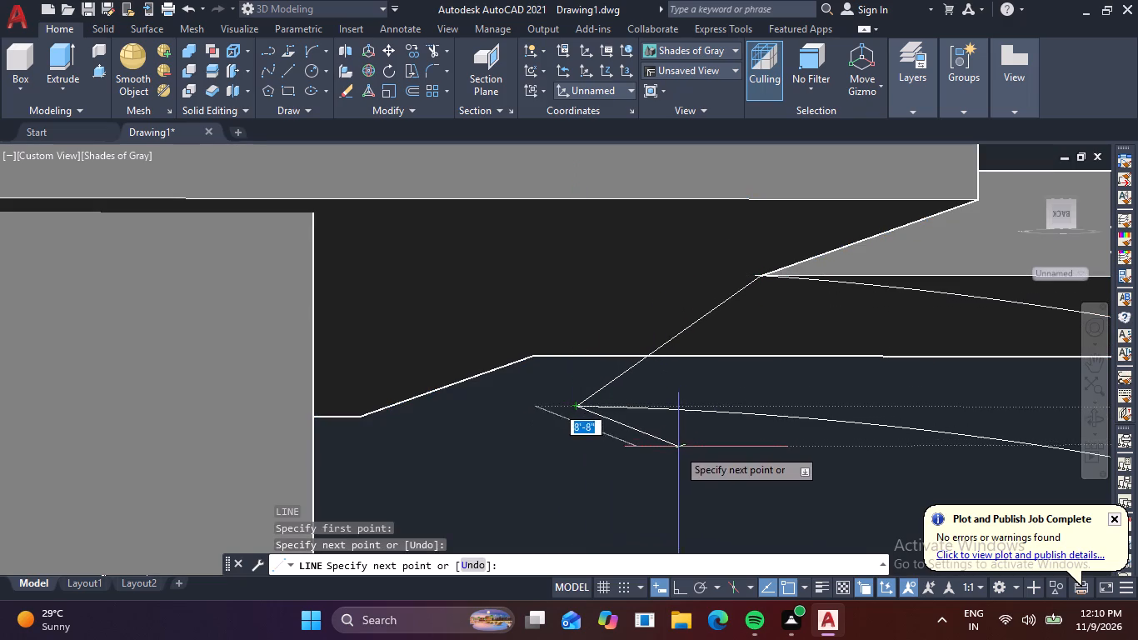
key(Escape)
Draw a short vertical line down from the upper arc's outer end to about the level of the lower arc's end.
scroll(676, 453, down, 4)
middle_drag(703, 509, 433, 483)
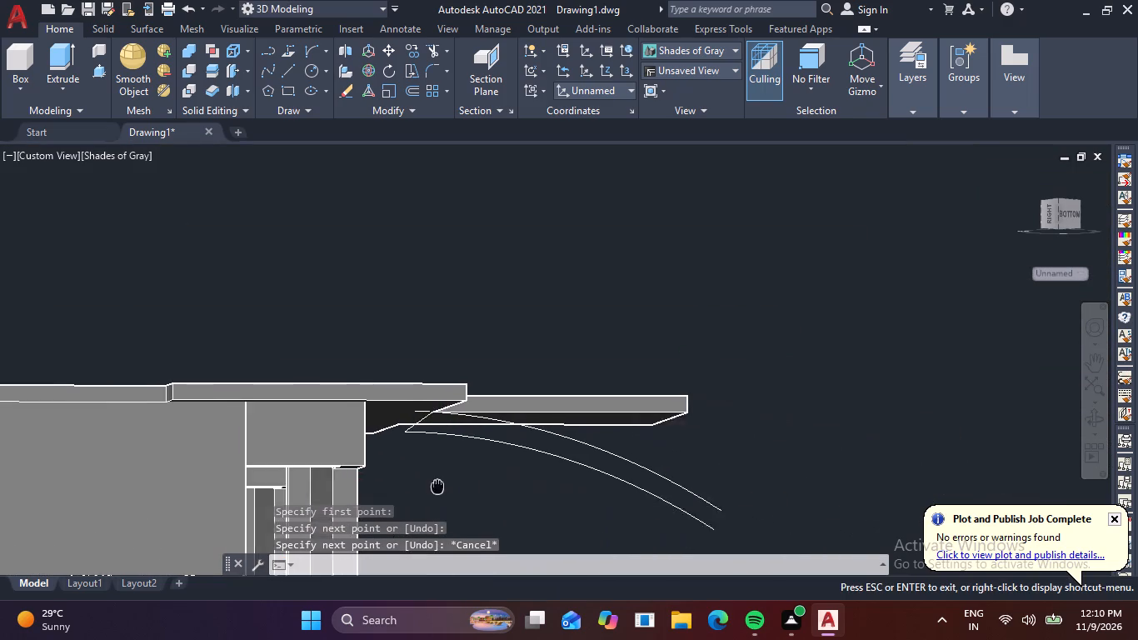
middle_drag(433, 483, 310, 483)
middle_drag(566, 516, 414, 413)
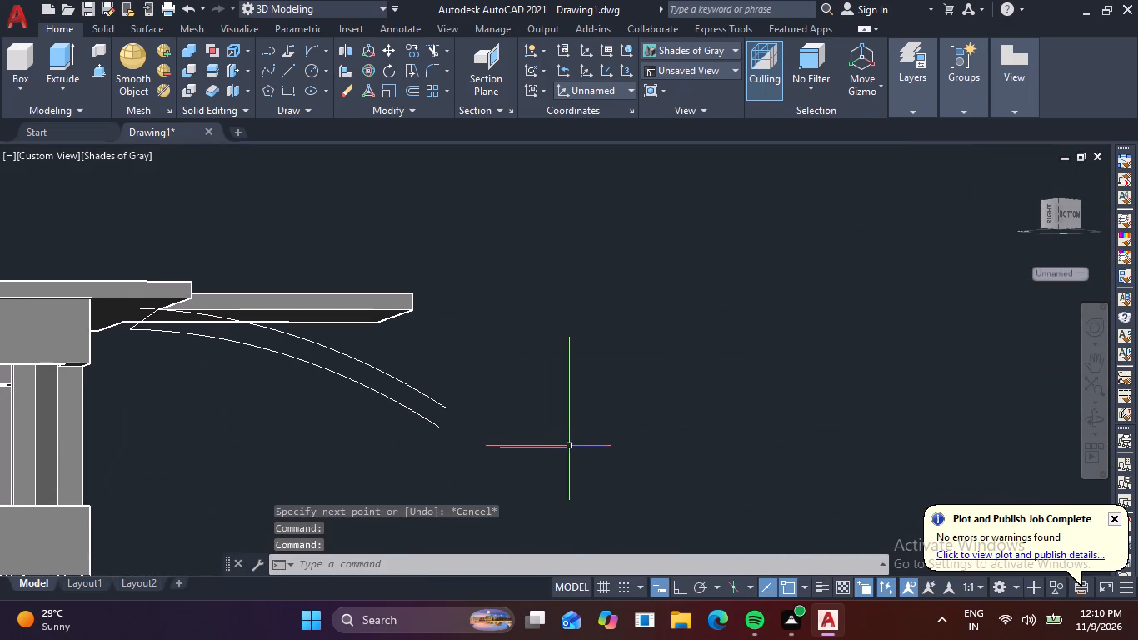
text(l)
key(space)
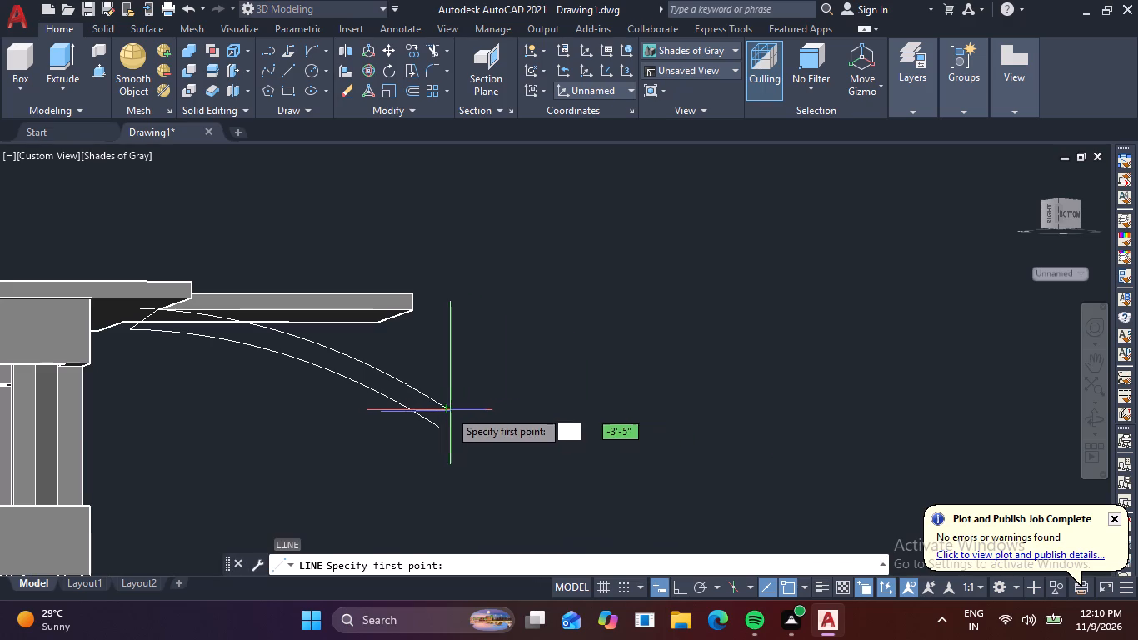
click(449, 410)
click(447, 429)
key(space)
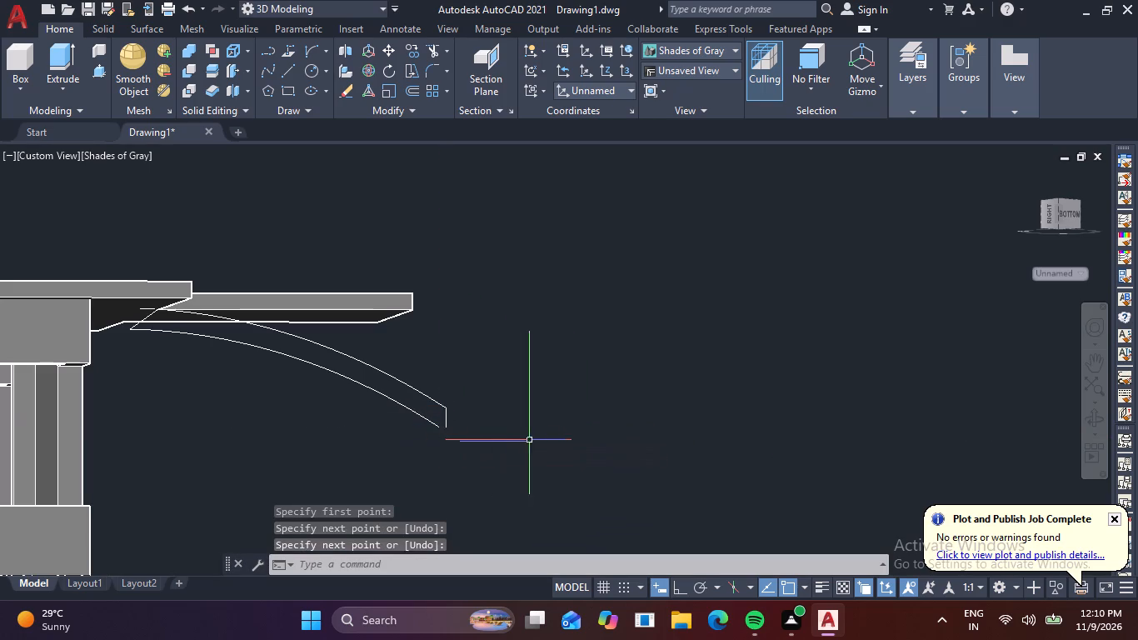
Fillet the lower arc and the short vertical line with a zero radius to join them at a sharp corner.
scroll(439, 431, up, 4)
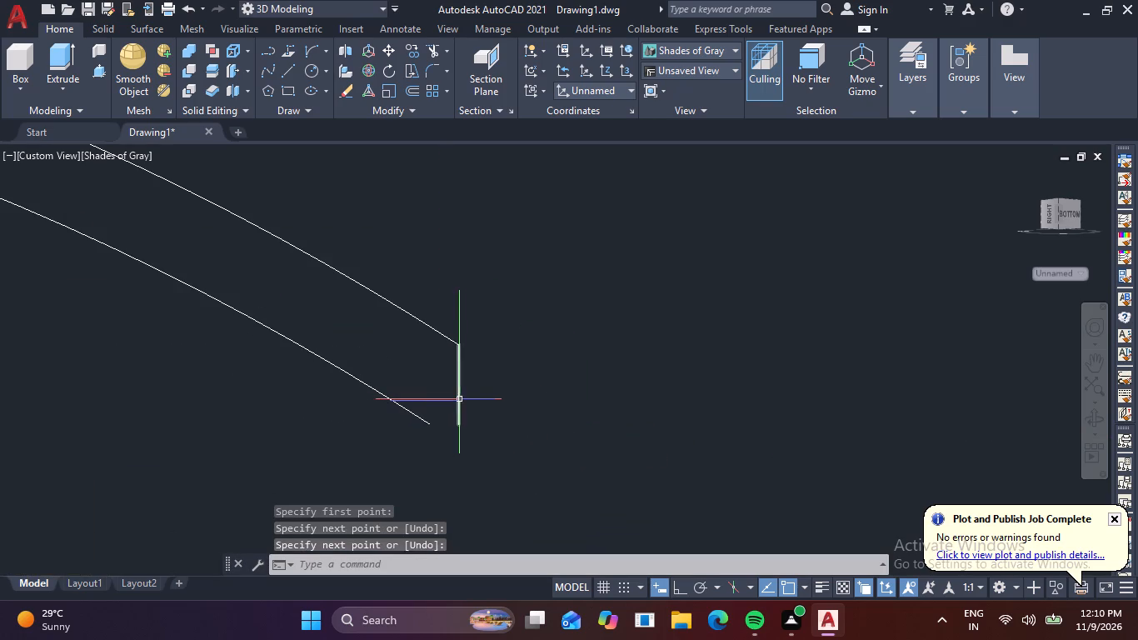
scroll(467, 439, up, 2)
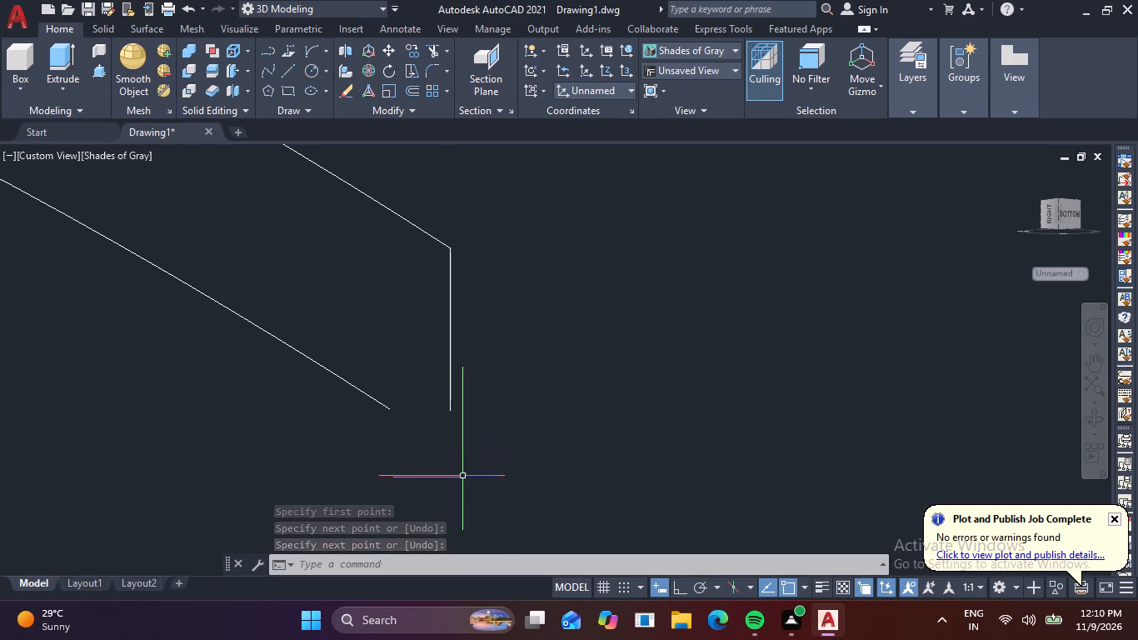
key(f)
key(space)
click(379, 401)
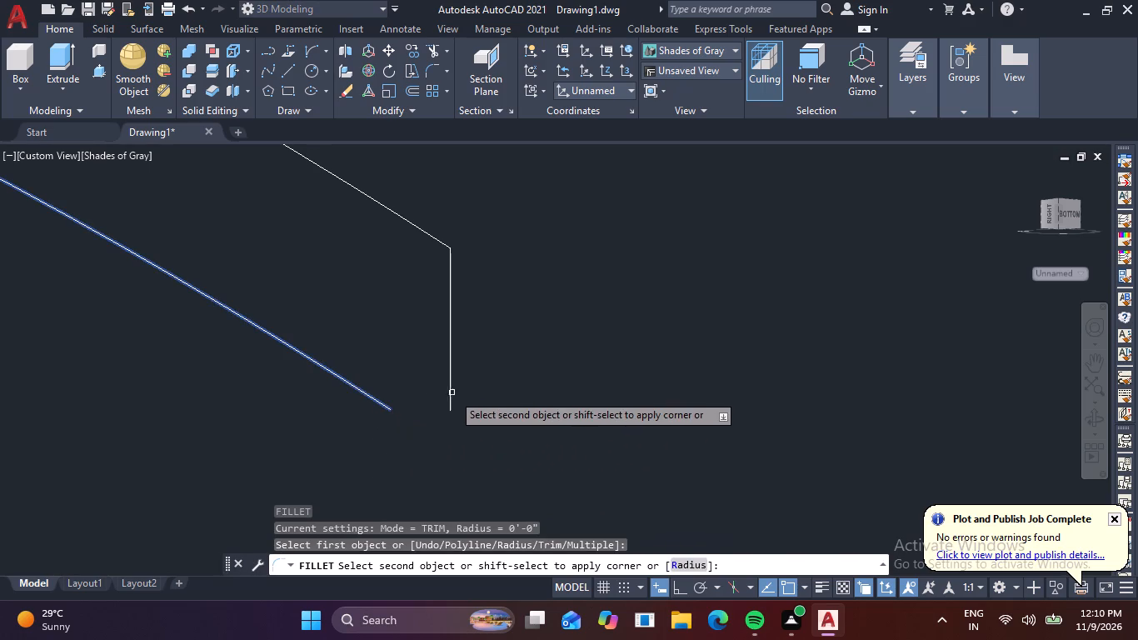
click(448, 391)
scroll(523, 398, down, 4)
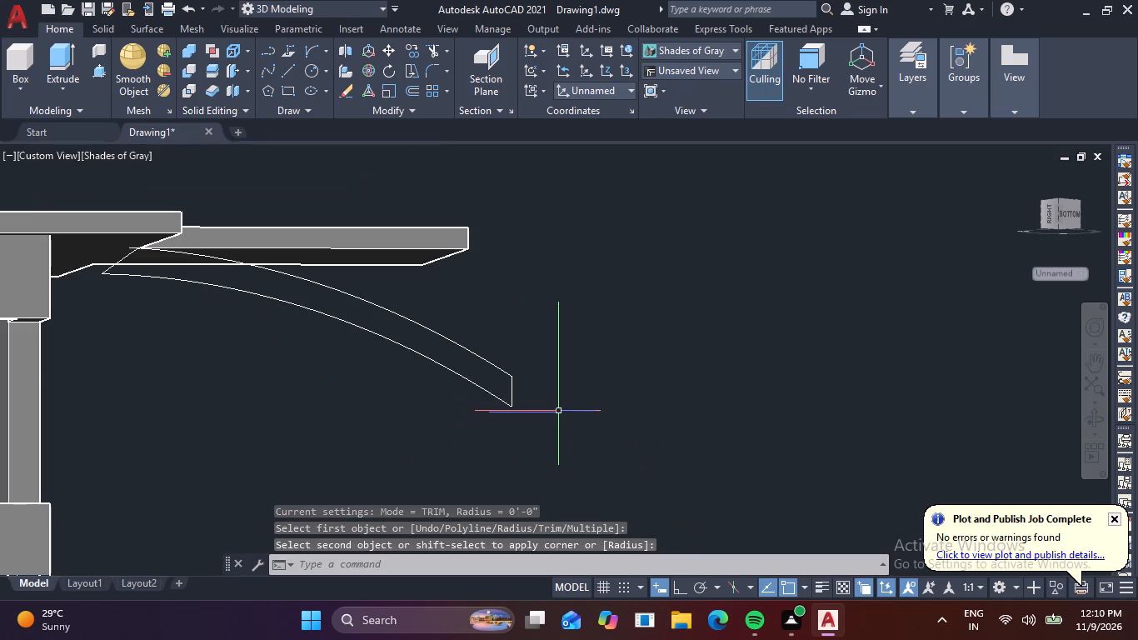
key(Escape)
key(Escape)
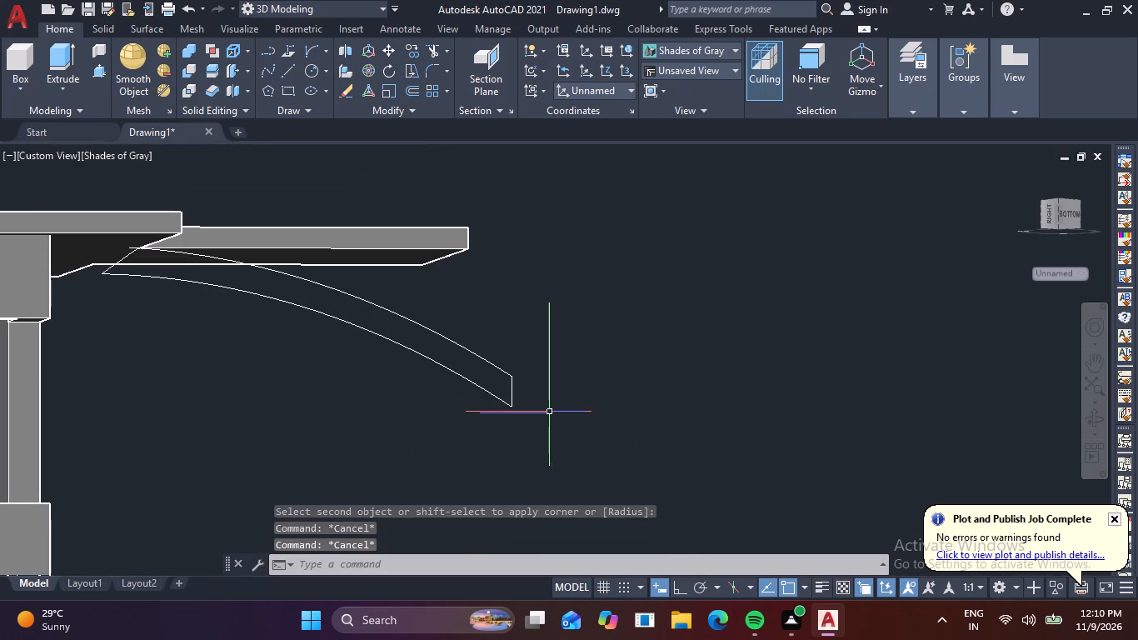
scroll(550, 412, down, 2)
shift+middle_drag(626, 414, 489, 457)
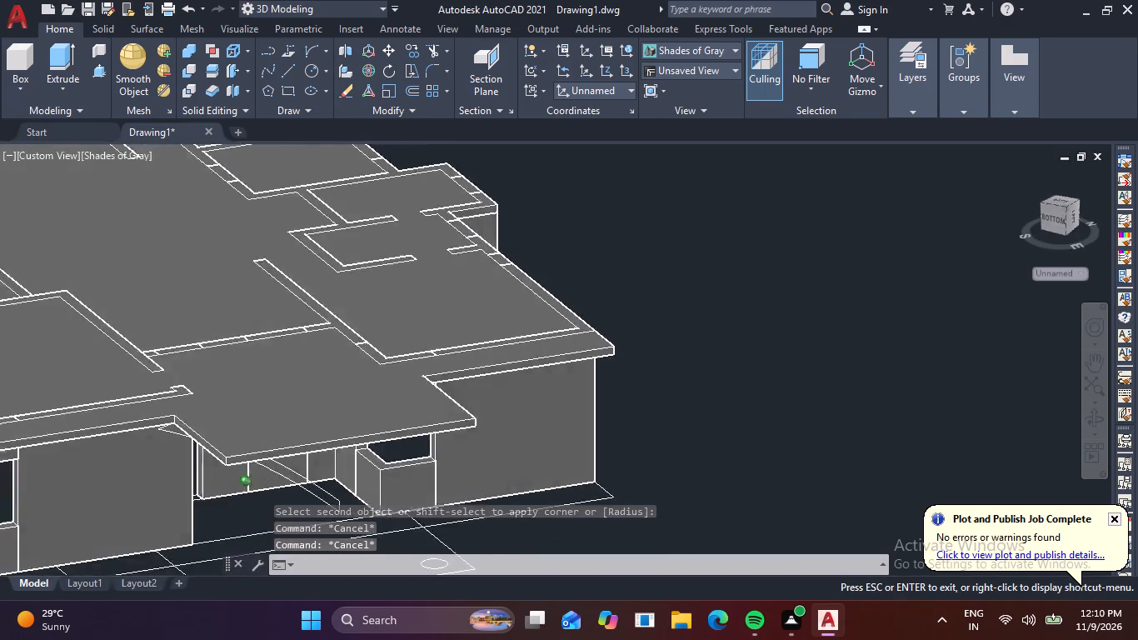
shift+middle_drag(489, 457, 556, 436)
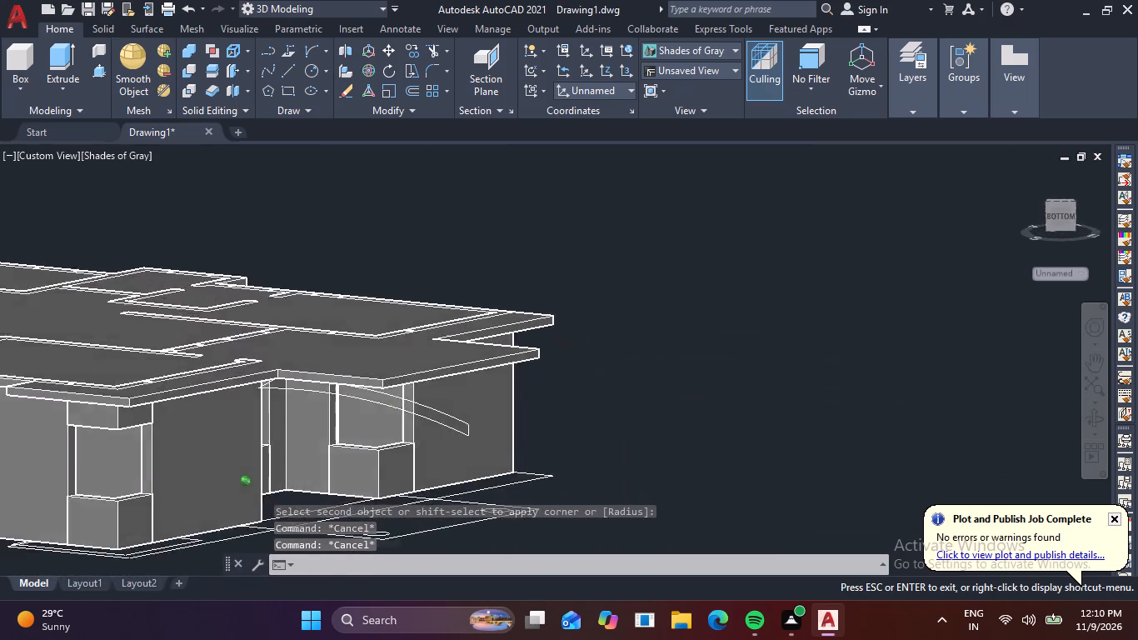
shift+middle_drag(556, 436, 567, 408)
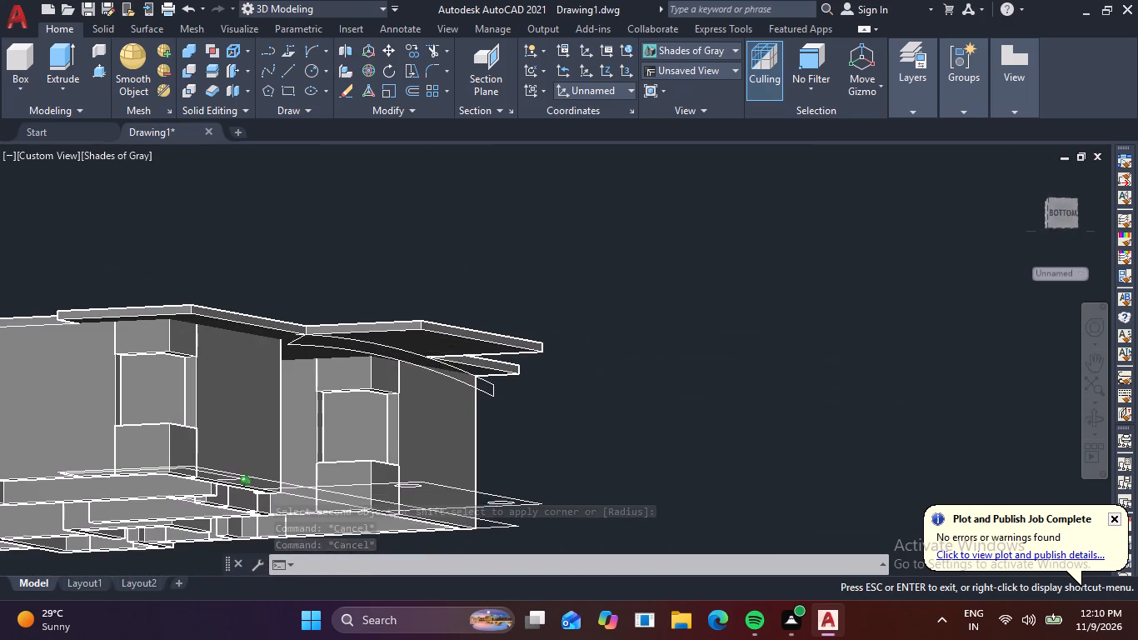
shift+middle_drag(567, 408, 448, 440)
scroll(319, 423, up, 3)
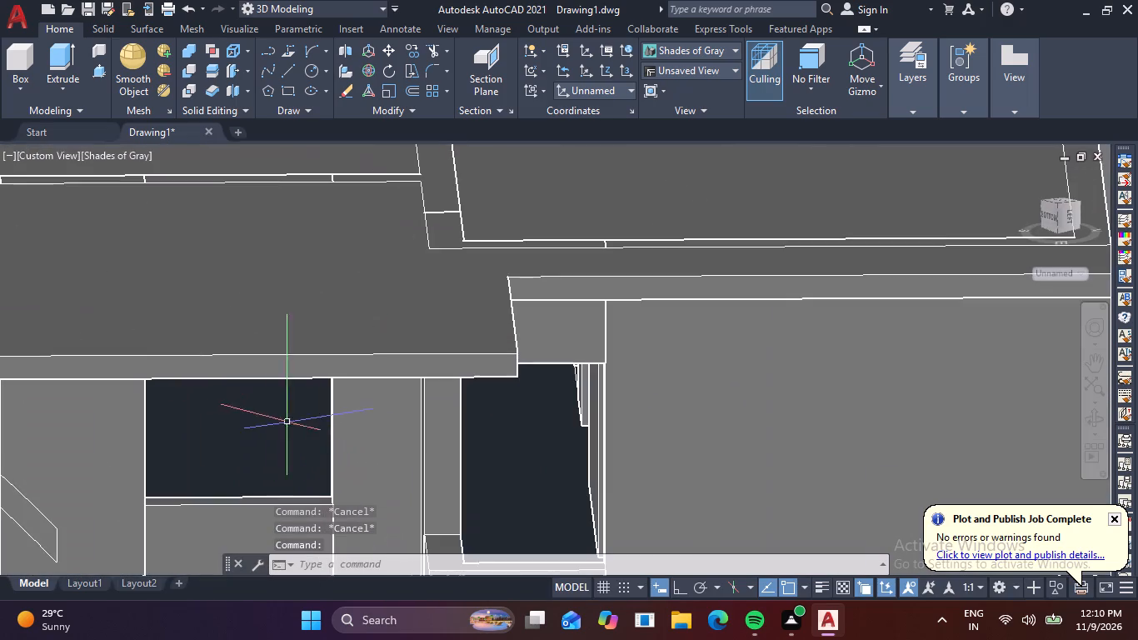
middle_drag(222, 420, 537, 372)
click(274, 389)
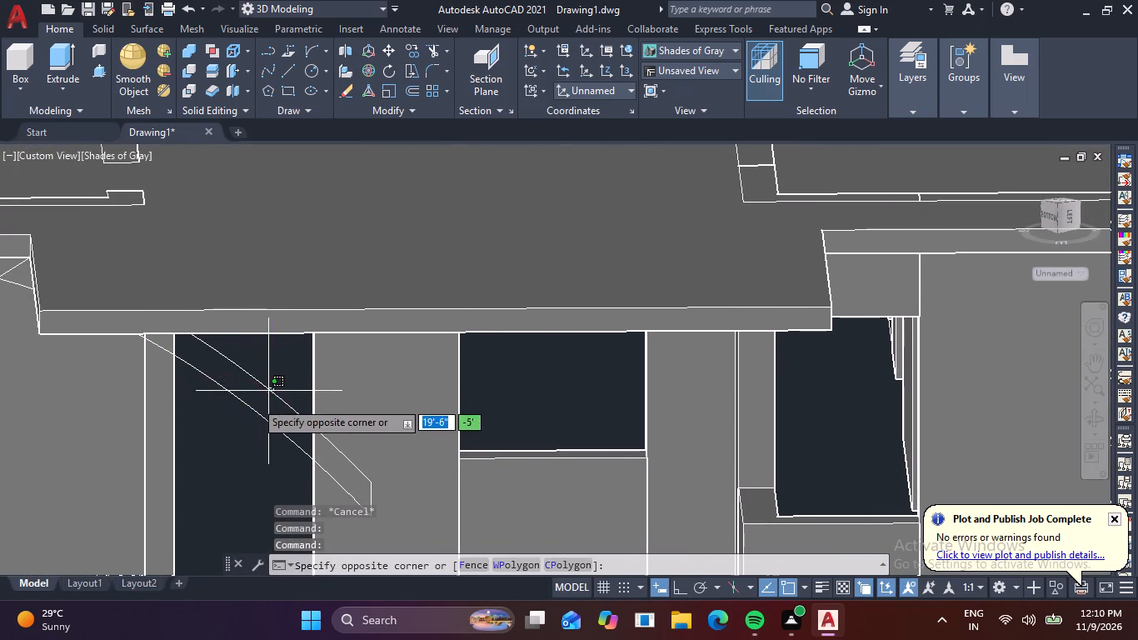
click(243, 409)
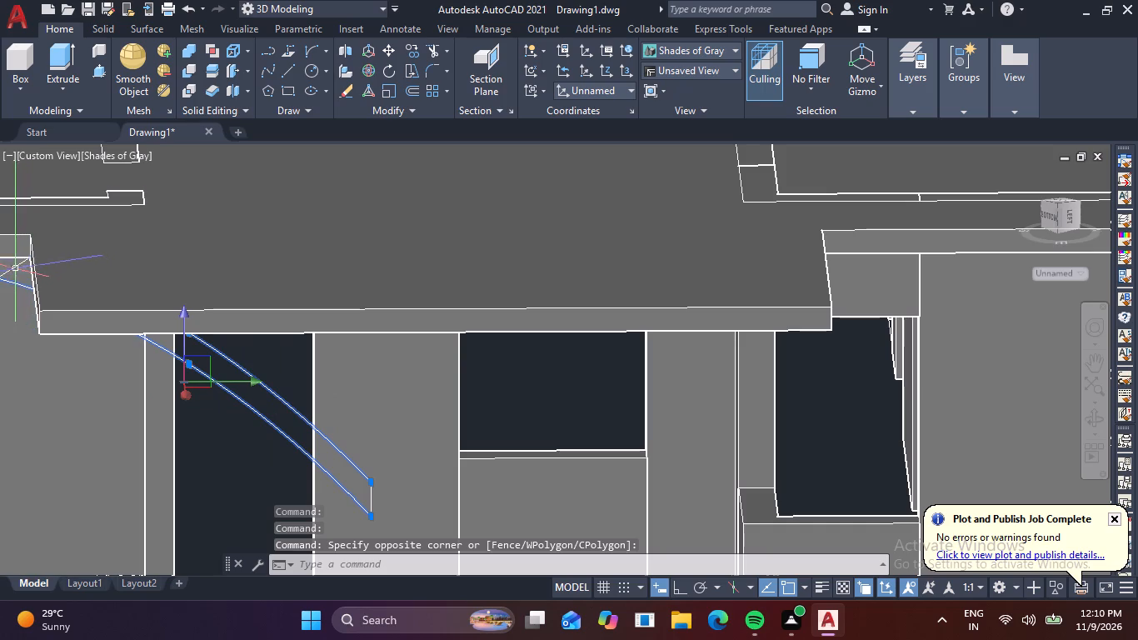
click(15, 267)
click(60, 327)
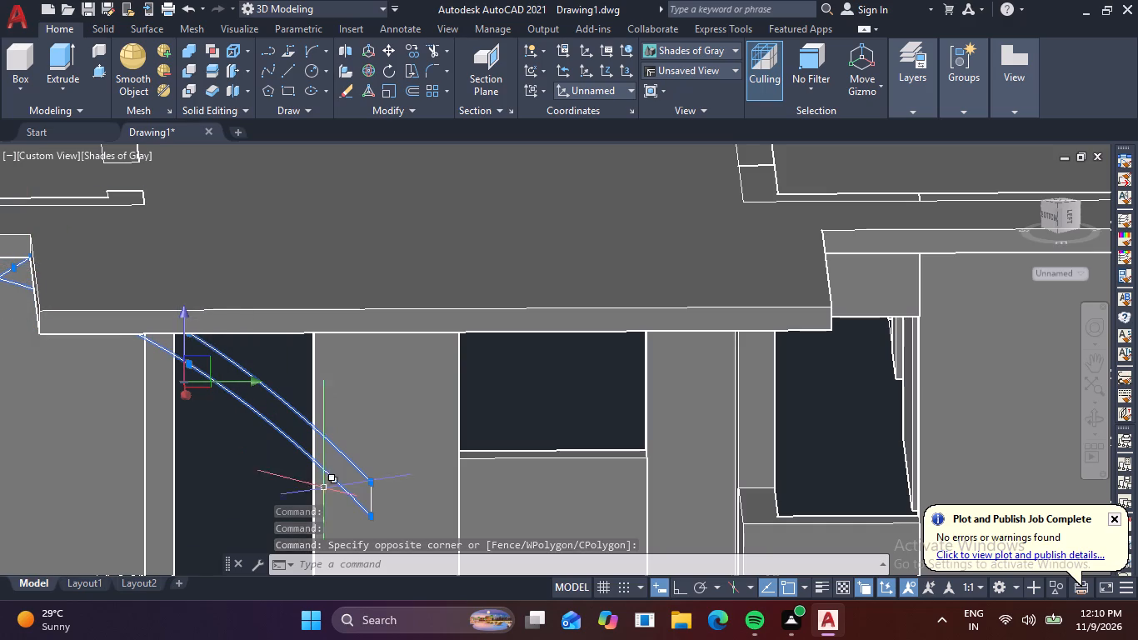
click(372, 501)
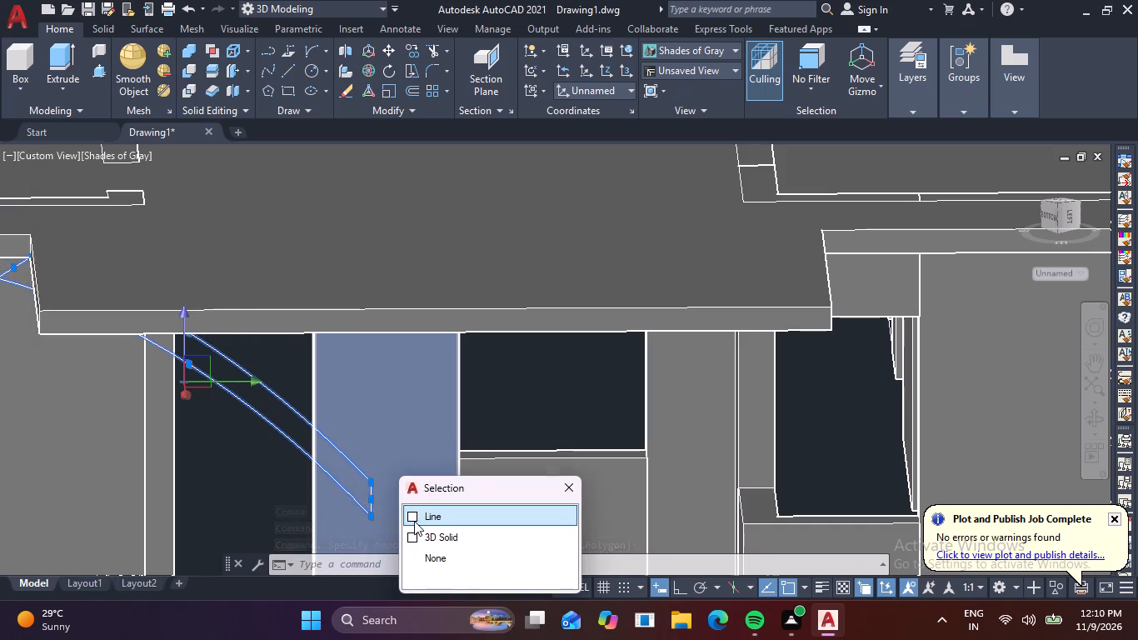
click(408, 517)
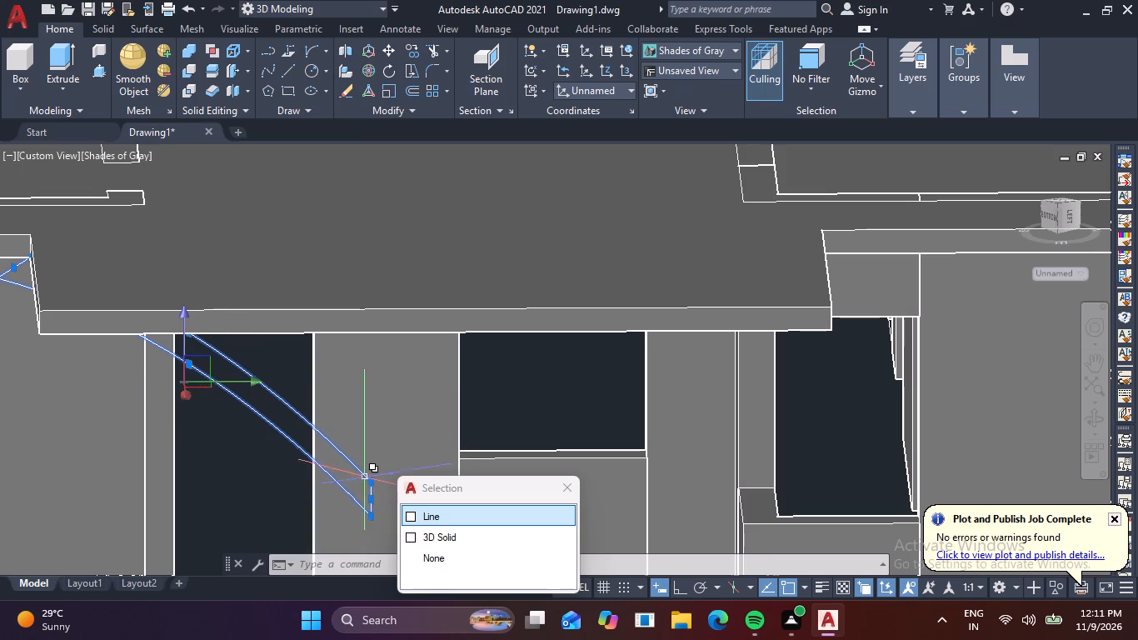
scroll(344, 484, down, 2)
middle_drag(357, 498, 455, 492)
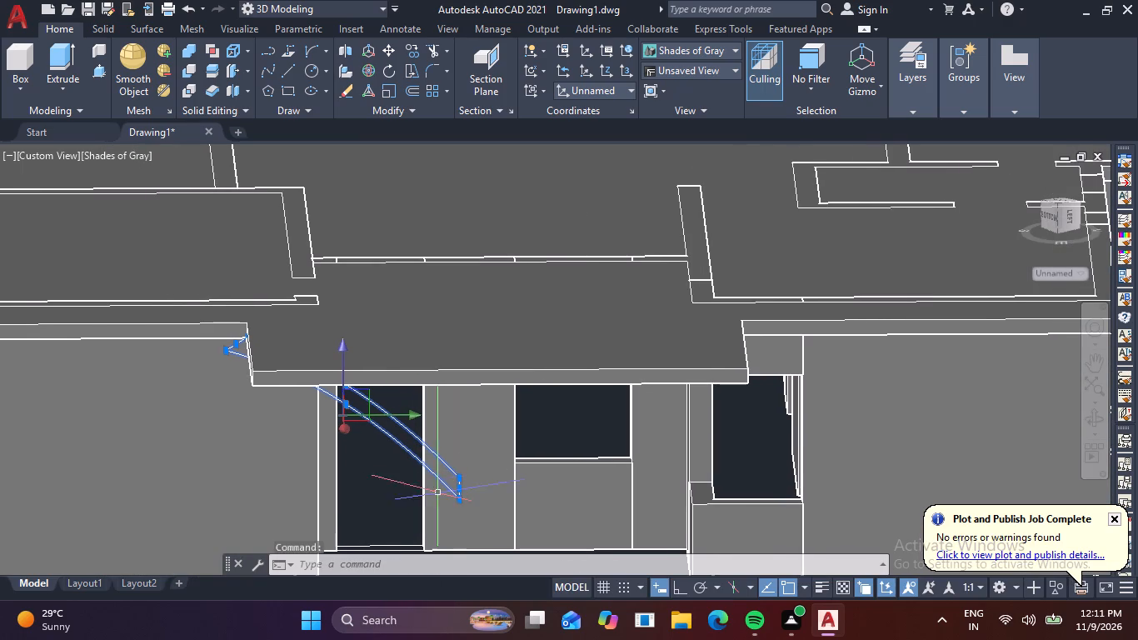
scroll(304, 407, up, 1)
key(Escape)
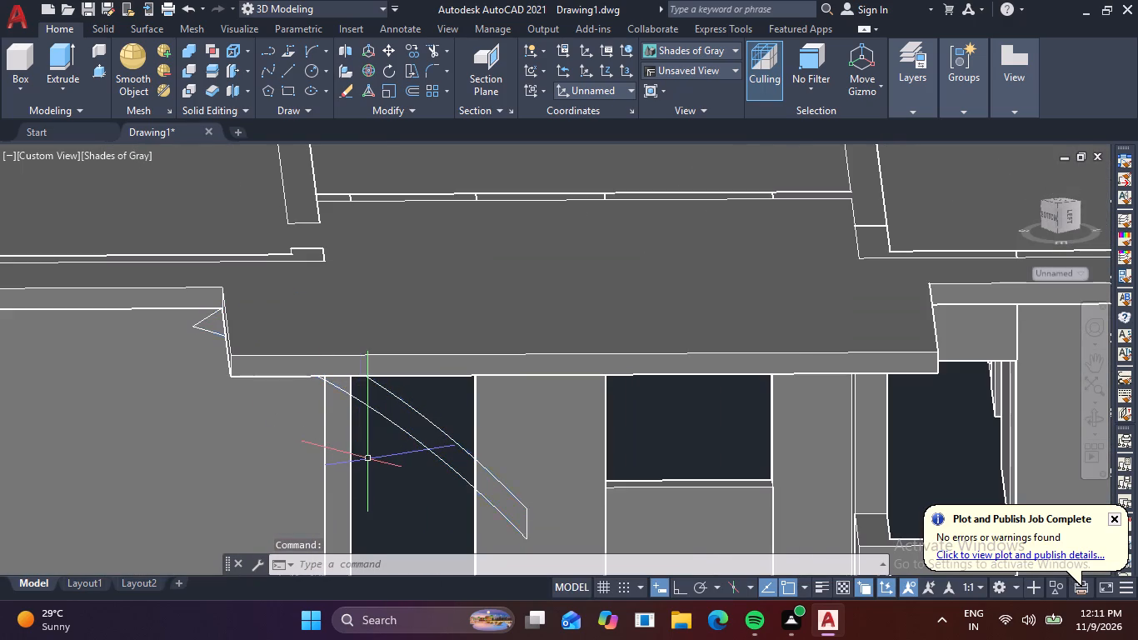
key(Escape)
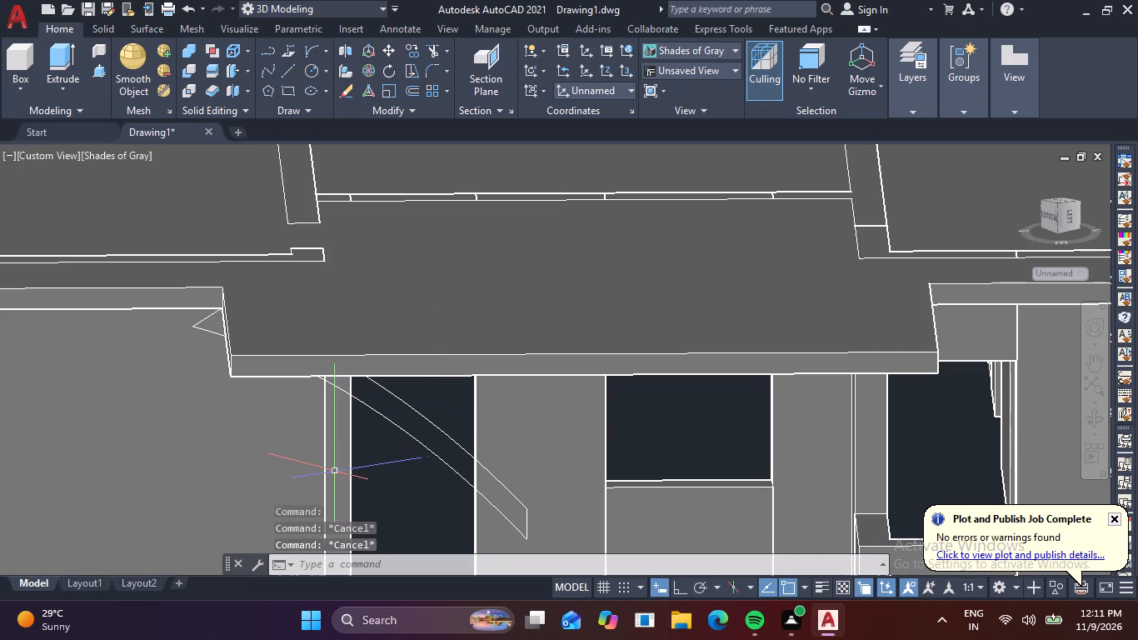
Undo the closed curved profile's edits back to before the 8-inch offset, leaving only the original arc beneath the porch slab.
key(ctrl+z)
key(ctrl+z)
key(ctrl+z)
key(ctrl+z)
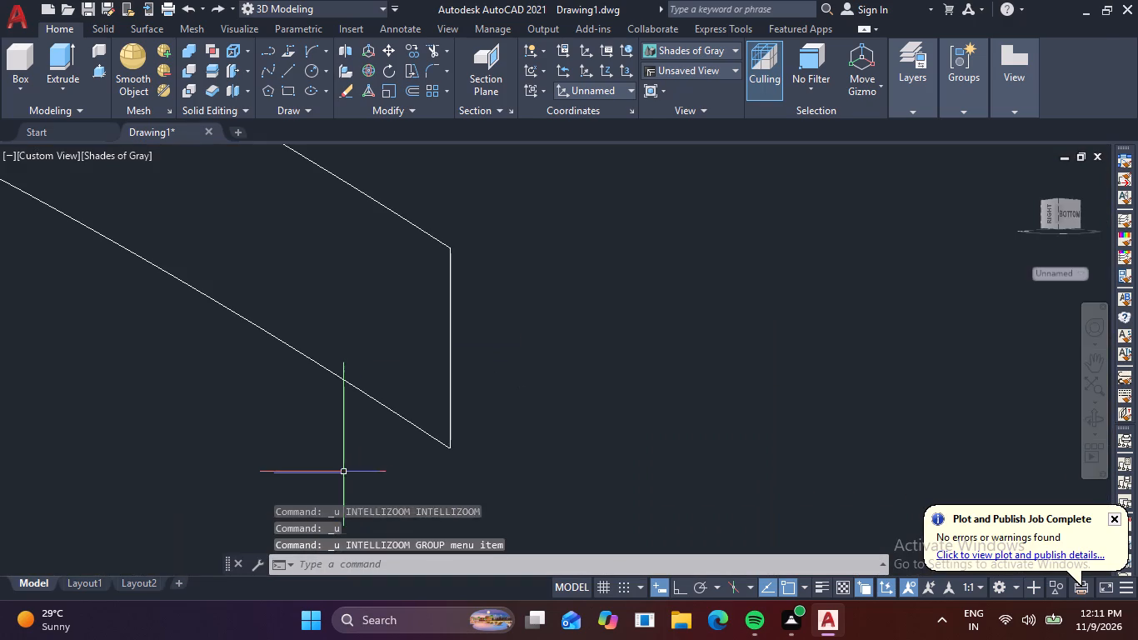
key(ctrl+z)
key(ctrl+z)
key(ctrl+z)
key(ctrl+z)
key(ctrl+z)
key(ctrl+z)
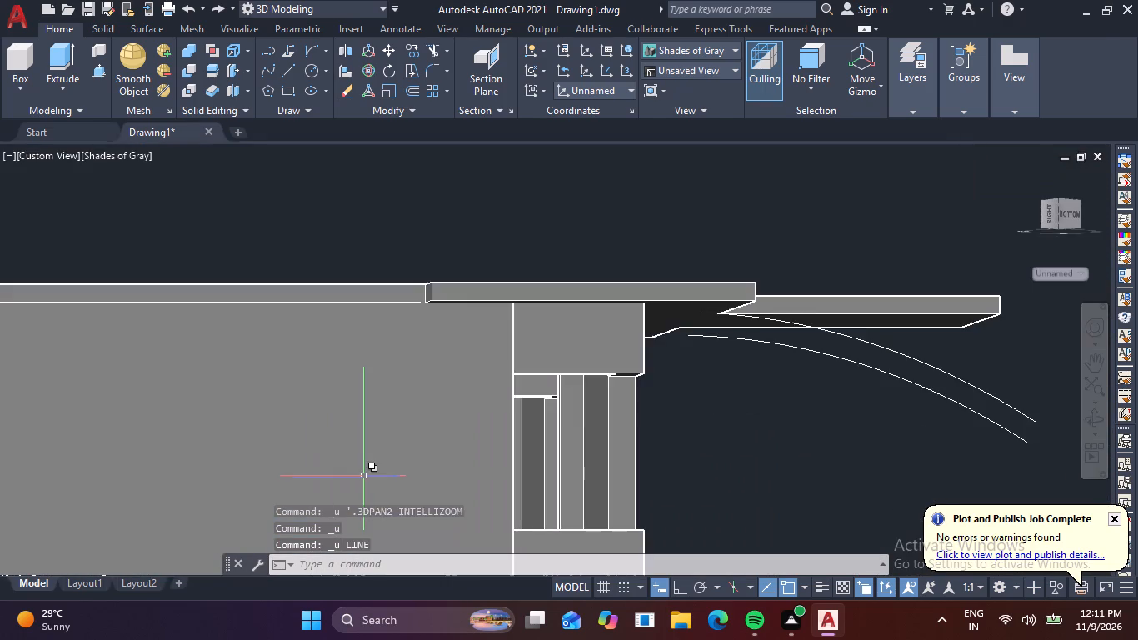
key(ctrl+z)
key(ctrl+z)
key(ctrl+z)
key(ctrl+z)
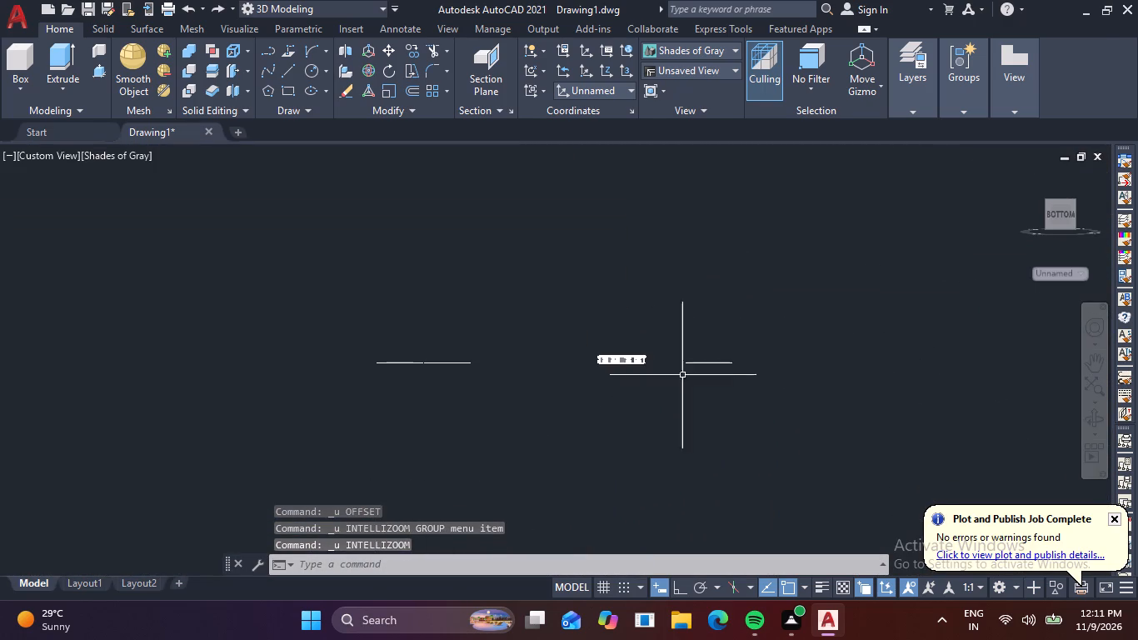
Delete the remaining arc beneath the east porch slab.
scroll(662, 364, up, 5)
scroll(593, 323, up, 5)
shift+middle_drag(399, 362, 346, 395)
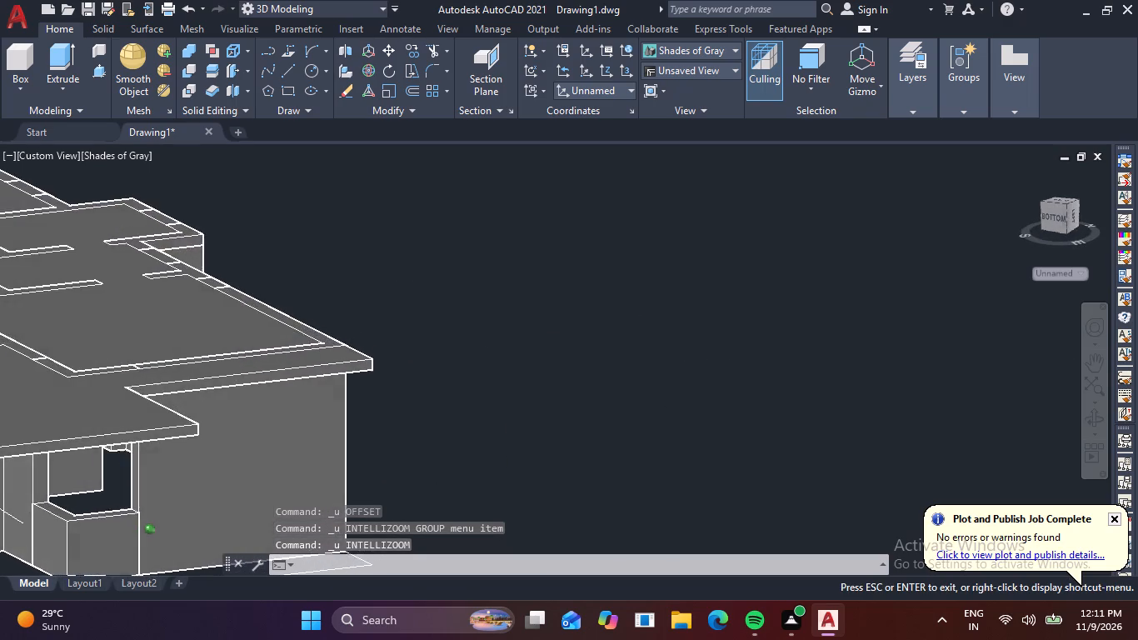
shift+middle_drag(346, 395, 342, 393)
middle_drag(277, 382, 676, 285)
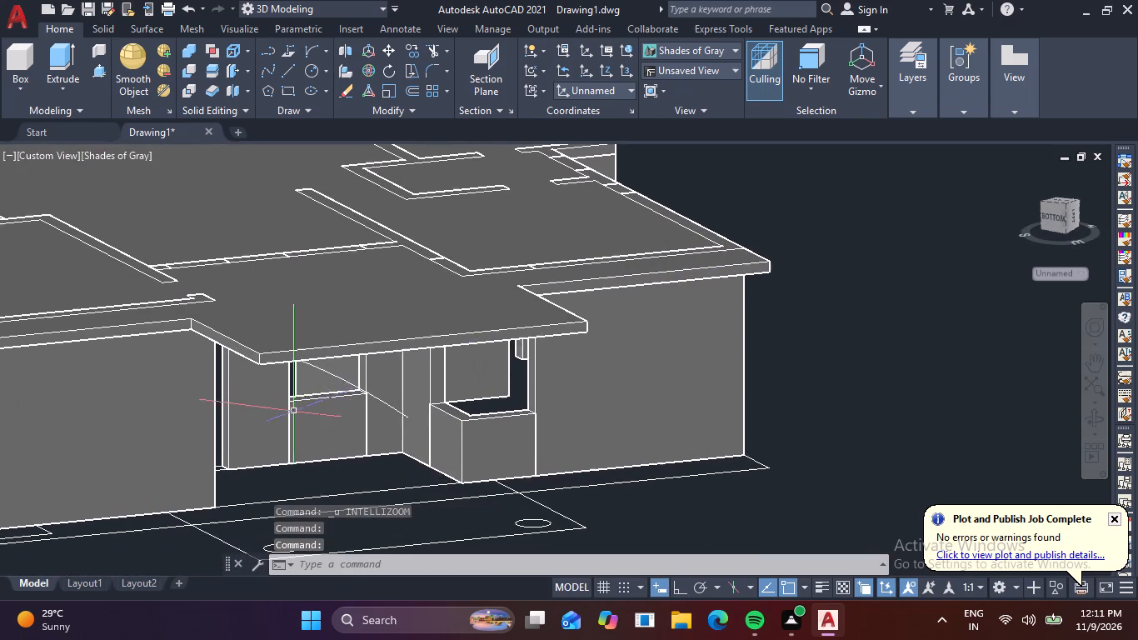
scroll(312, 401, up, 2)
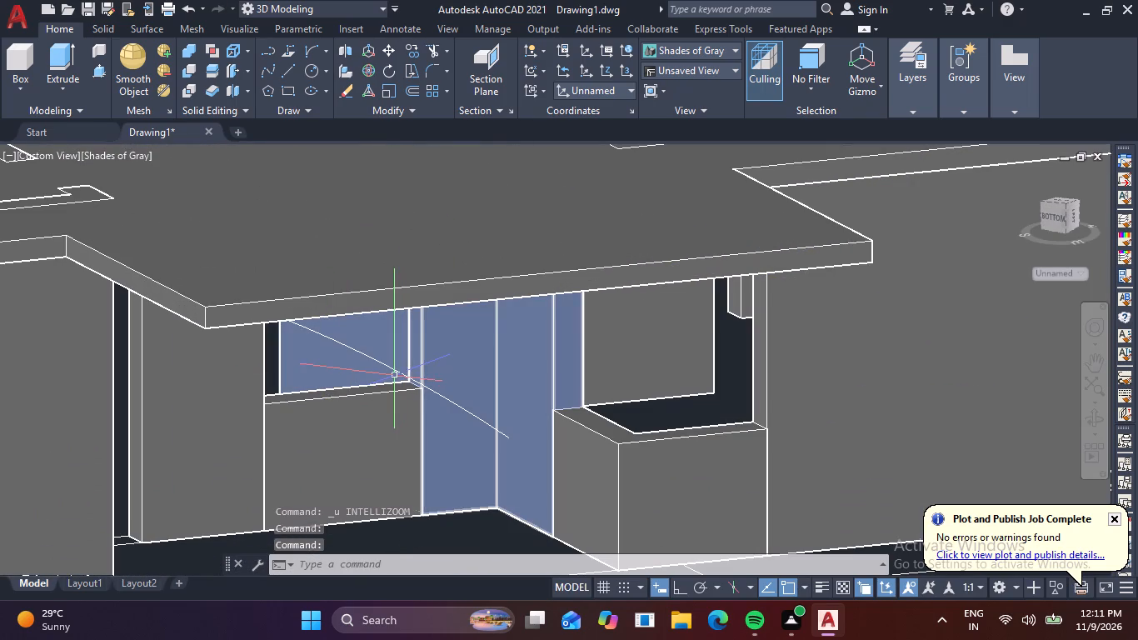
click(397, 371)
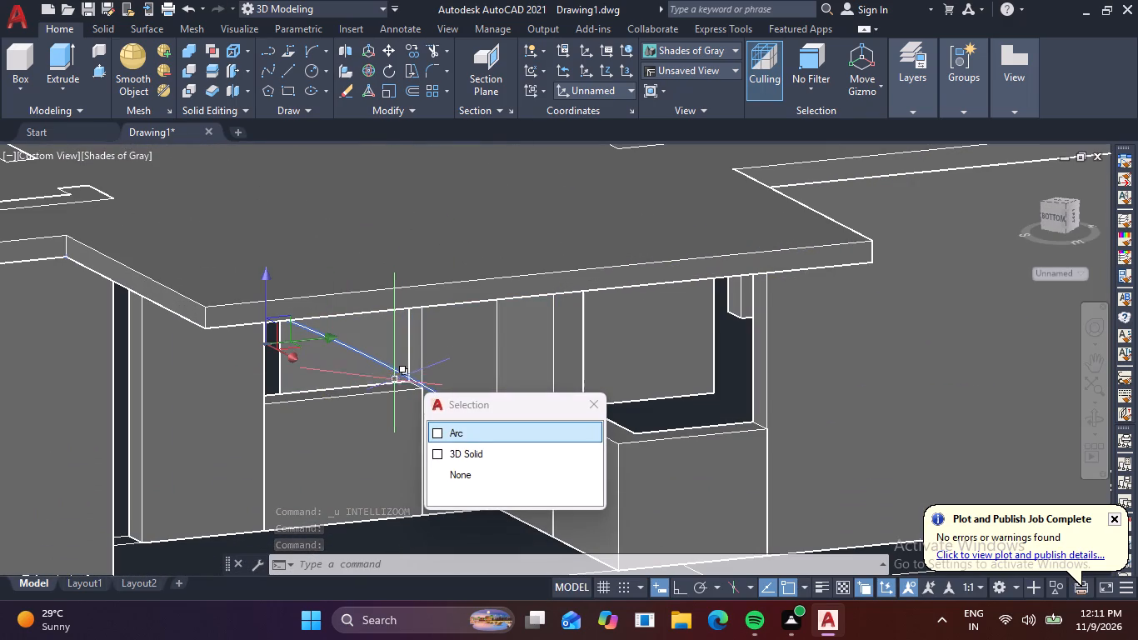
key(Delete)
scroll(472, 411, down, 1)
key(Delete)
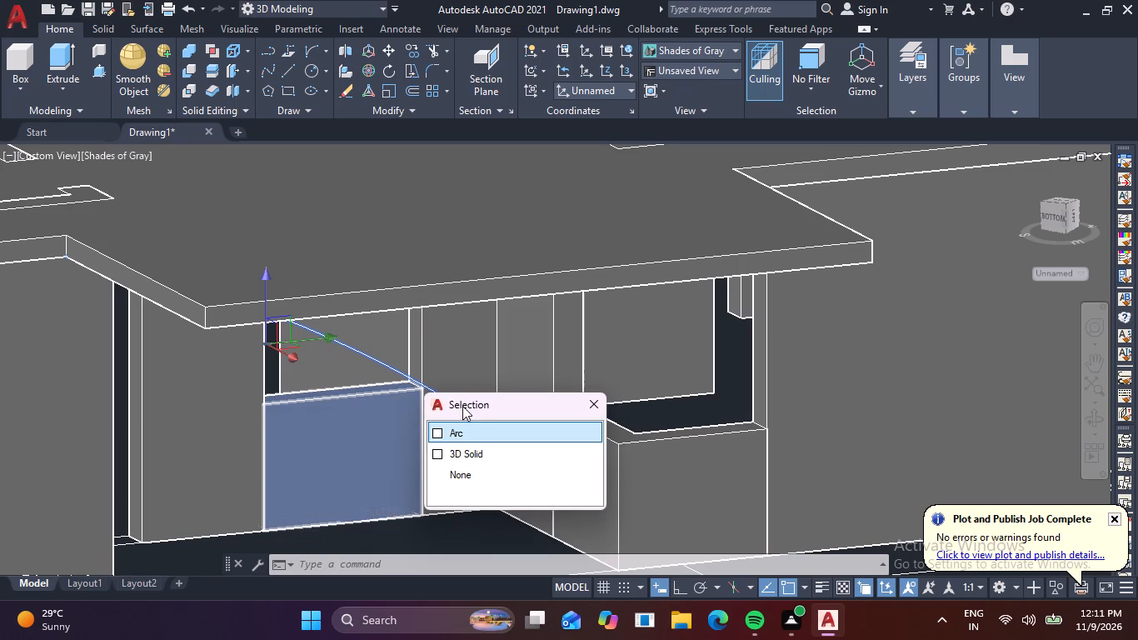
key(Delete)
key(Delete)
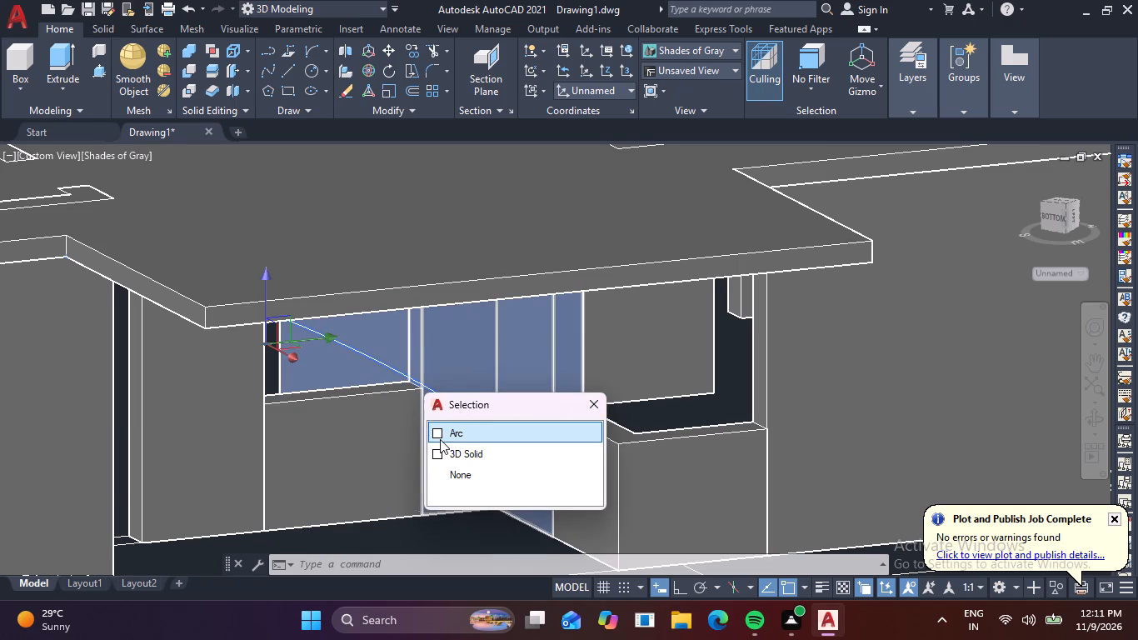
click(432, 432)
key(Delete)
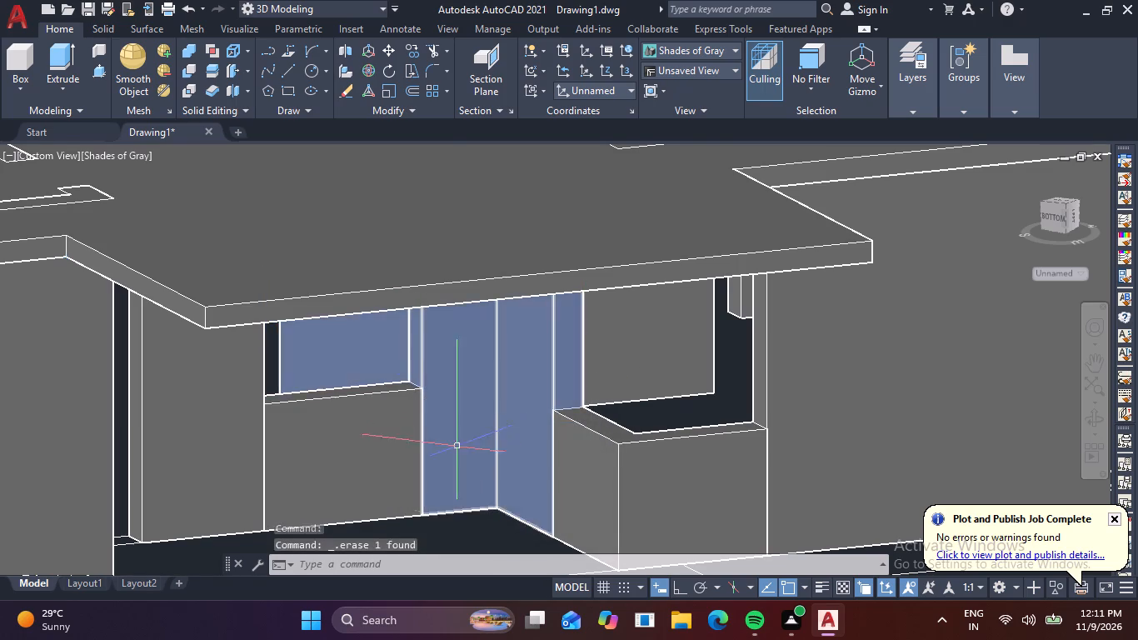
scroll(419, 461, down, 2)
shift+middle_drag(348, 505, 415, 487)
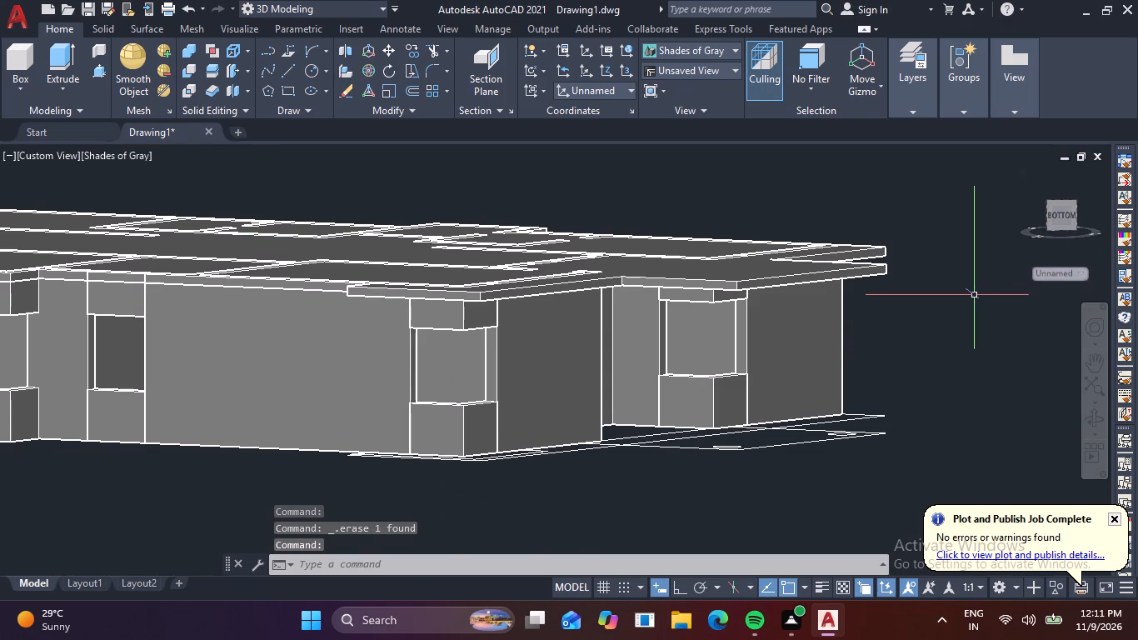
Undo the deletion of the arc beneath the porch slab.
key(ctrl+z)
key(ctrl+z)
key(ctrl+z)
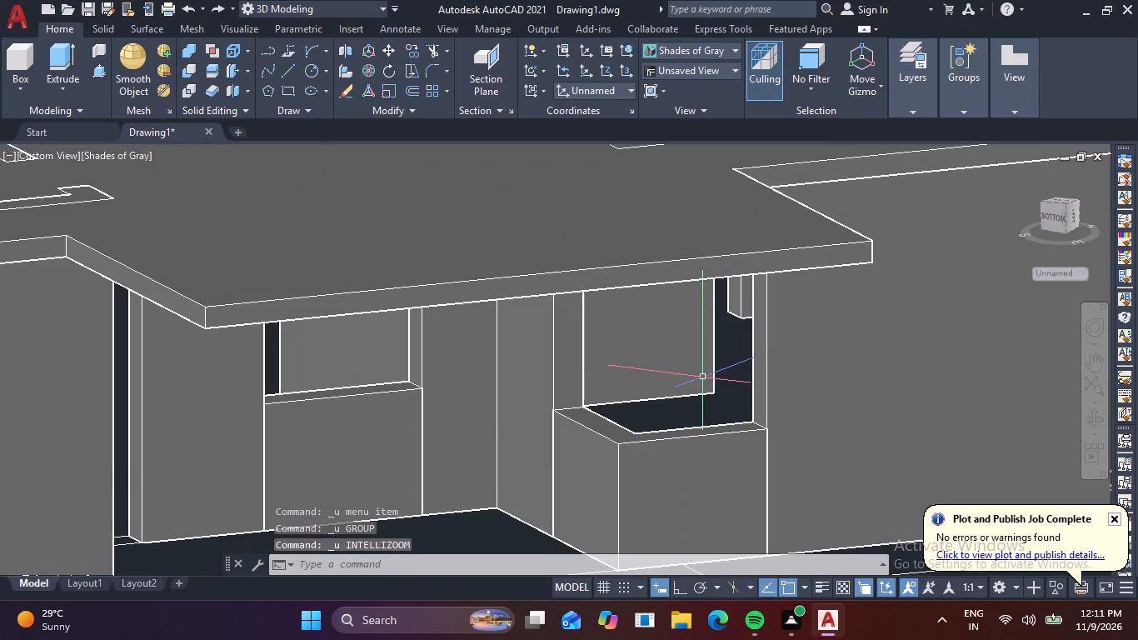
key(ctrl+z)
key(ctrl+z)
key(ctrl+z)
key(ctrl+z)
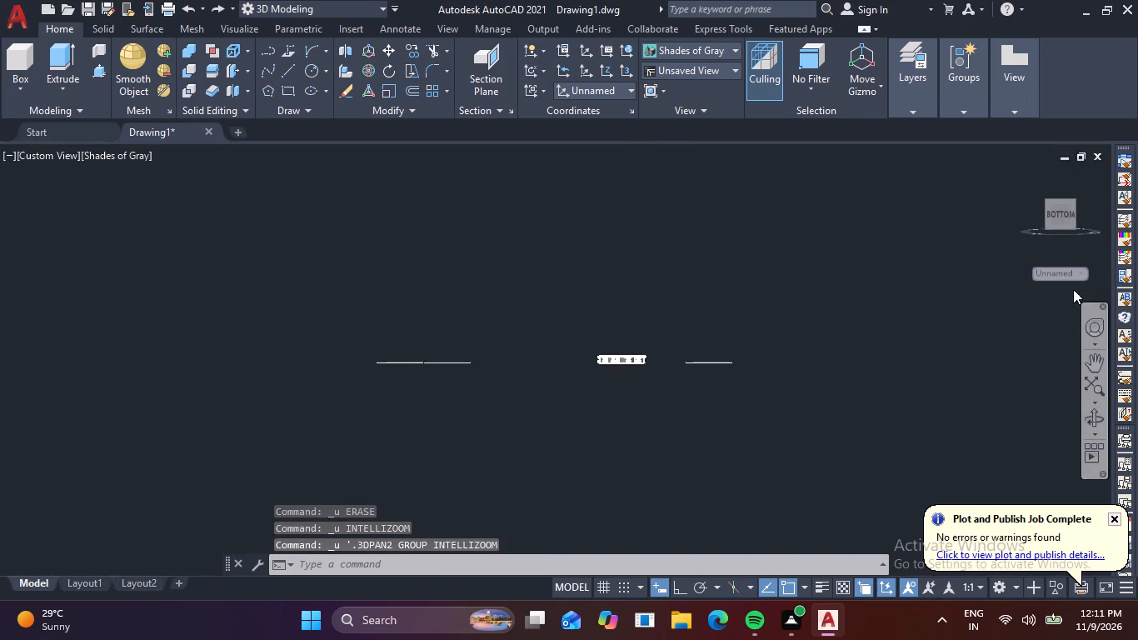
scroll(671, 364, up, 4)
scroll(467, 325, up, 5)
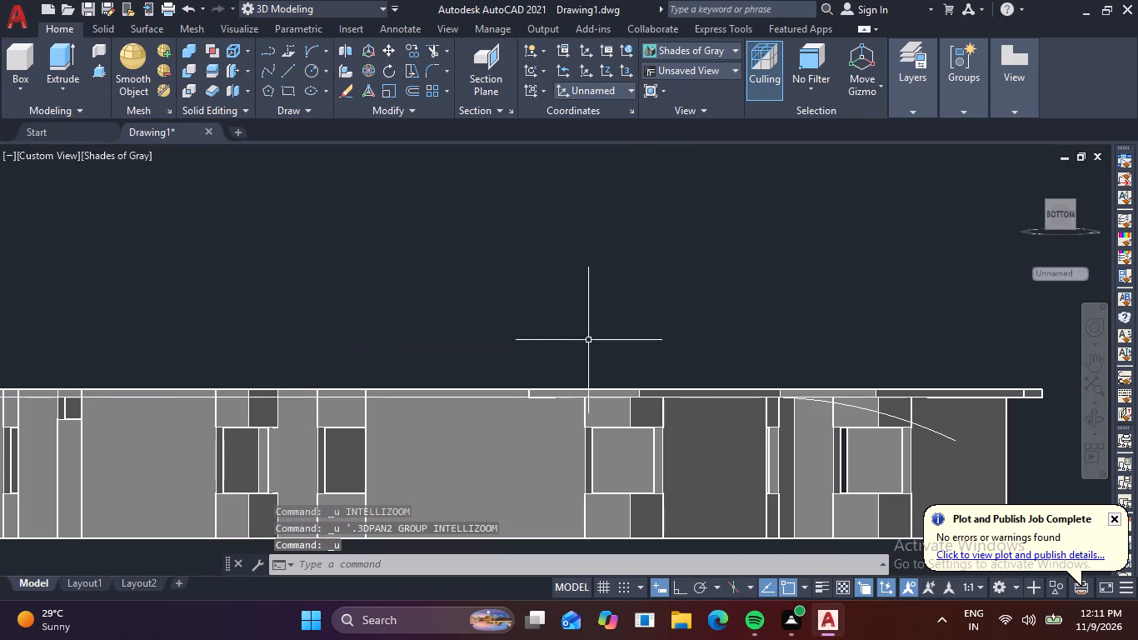
Undo the earlier arc work, including its move and the arc and spline drawing, until no curve is left beneath the porch slab.
key(ctrl+z)
key(ctrl+z)
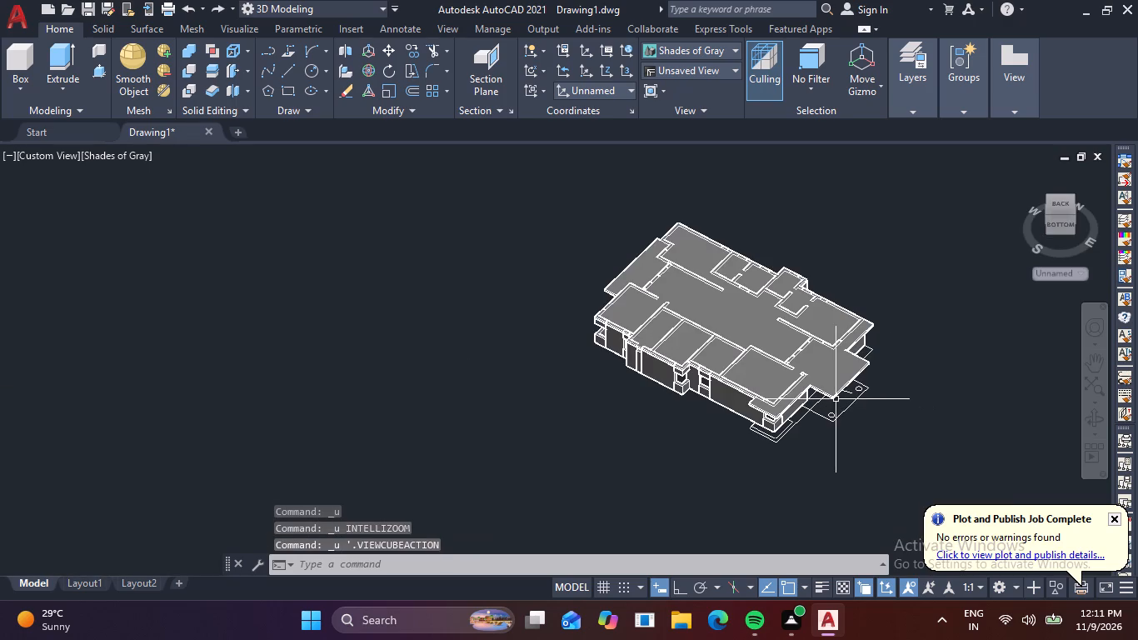
key(ctrl+z)
key(ctrl+z)
key(ctrl+z)
key(ctrl+z)
key(ctrl+z)
key(ctrl+z)
key(ctrl+z)
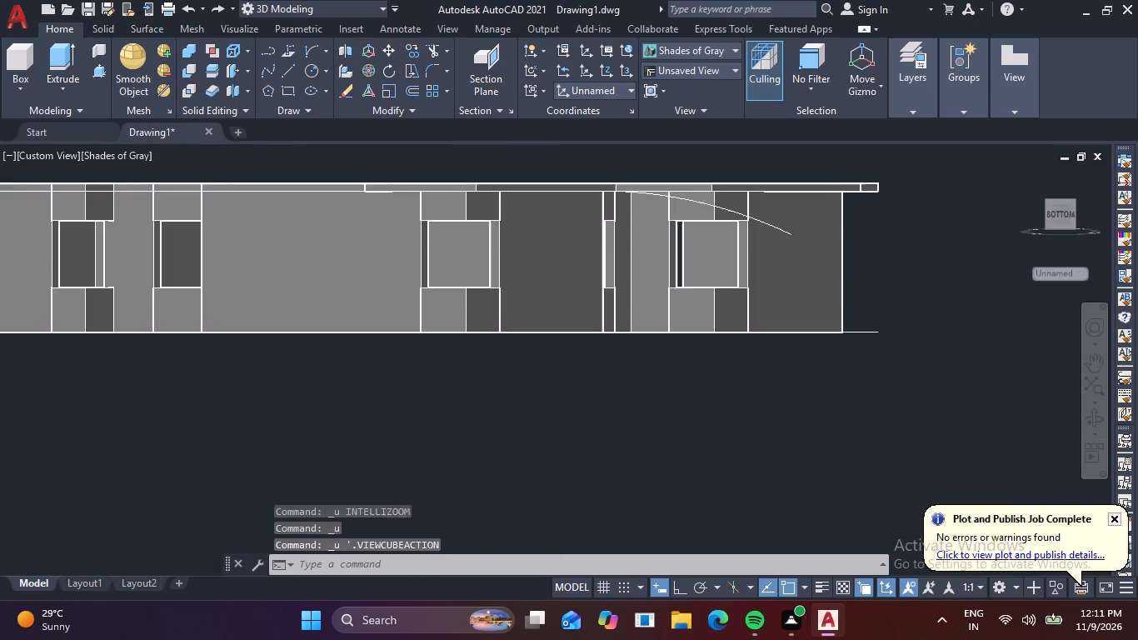
key(ctrl+z)
key(ctrl+z)
key(ctrl+z)
key(ctrl+z)
key(ctrl+z)
key(ctrl+z)
key(ctrl+z)
key(ctrl+z)
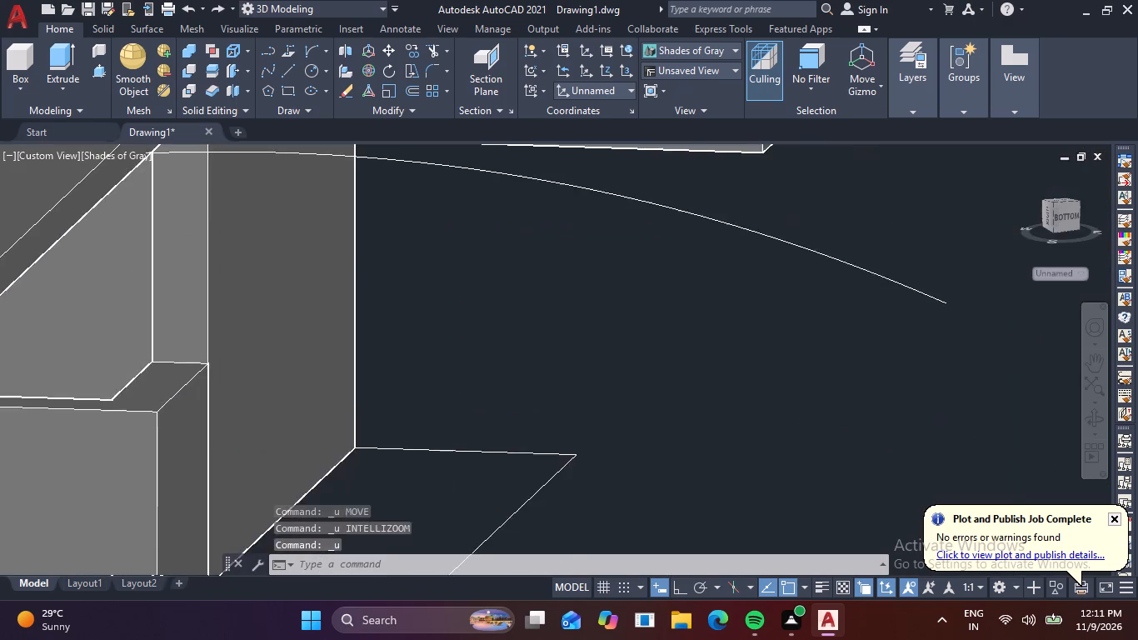
key(ctrl+z)
key(ctrl+z)
key(ctrl+z)
key(ctrl+z)
key(ctrl+z)
key(ctrl+z)
key(ctrl+z)
key(ctrl+z)
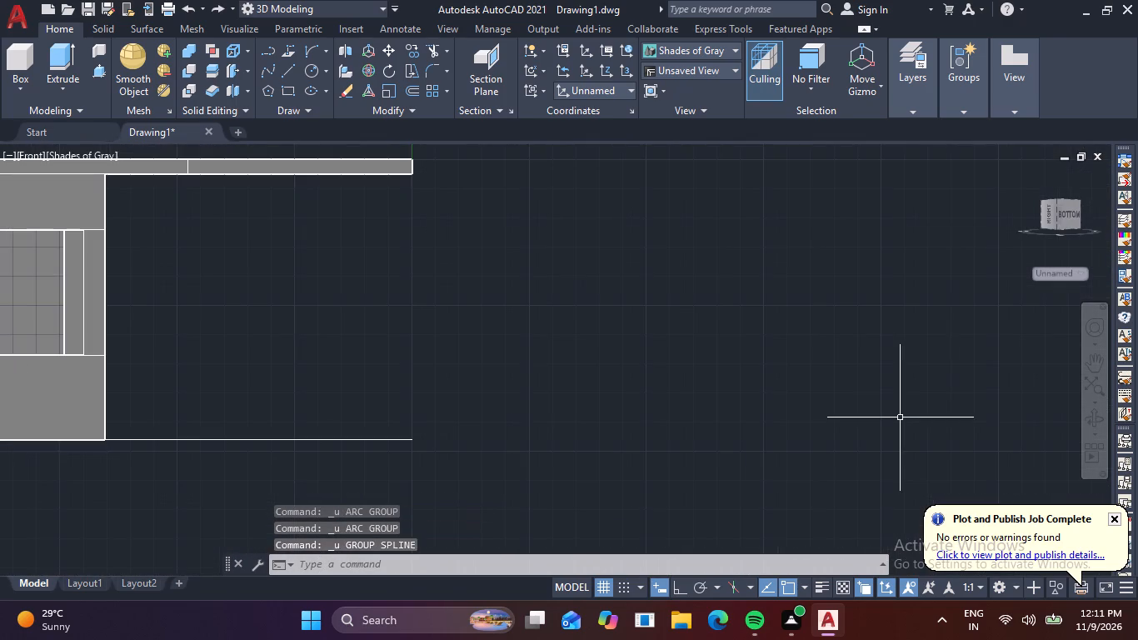
Undo the earlier UCS changes back to the World coordinate system in the front view.
key(ctrl+z)
key(ctrl+z)
key(ctrl+z)
key(ctrl+z)
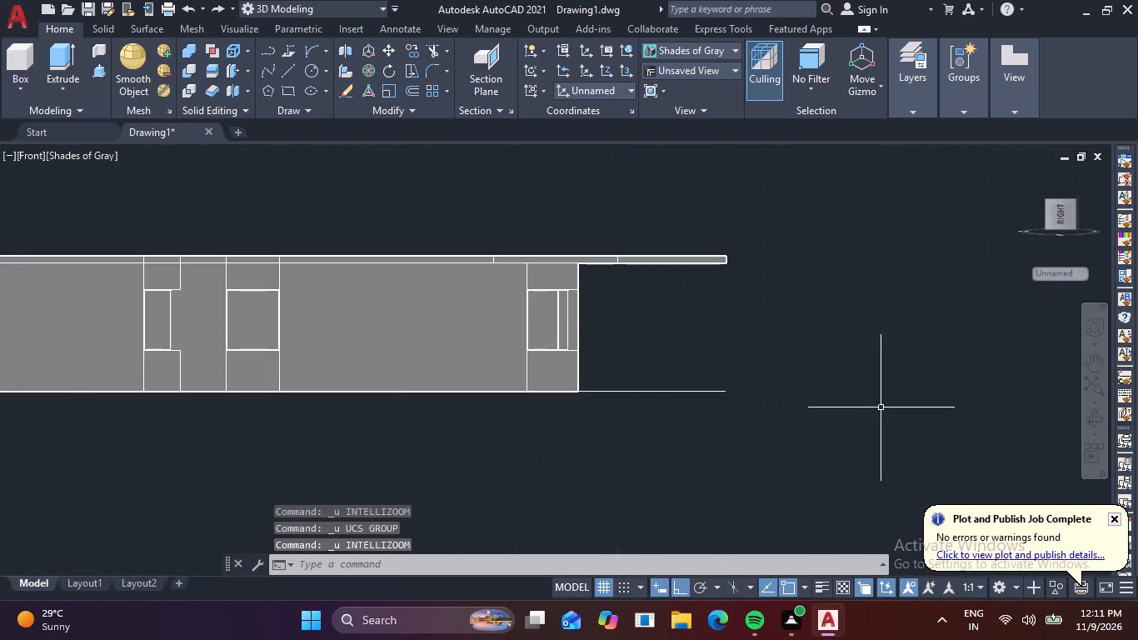
key(ctrl+z)
key(ctrl+z)
key(ctrl+z)
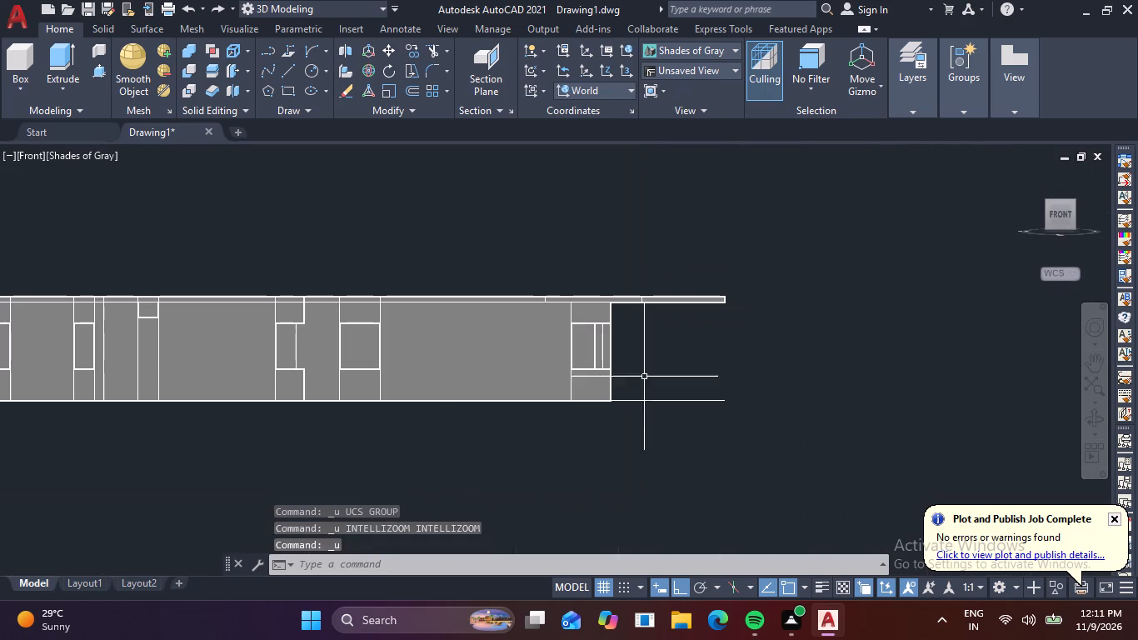
Turn off the grid display in the front view.
scroll(664, 334, up, 4)
middle_drag(662, 312, 571, 407)
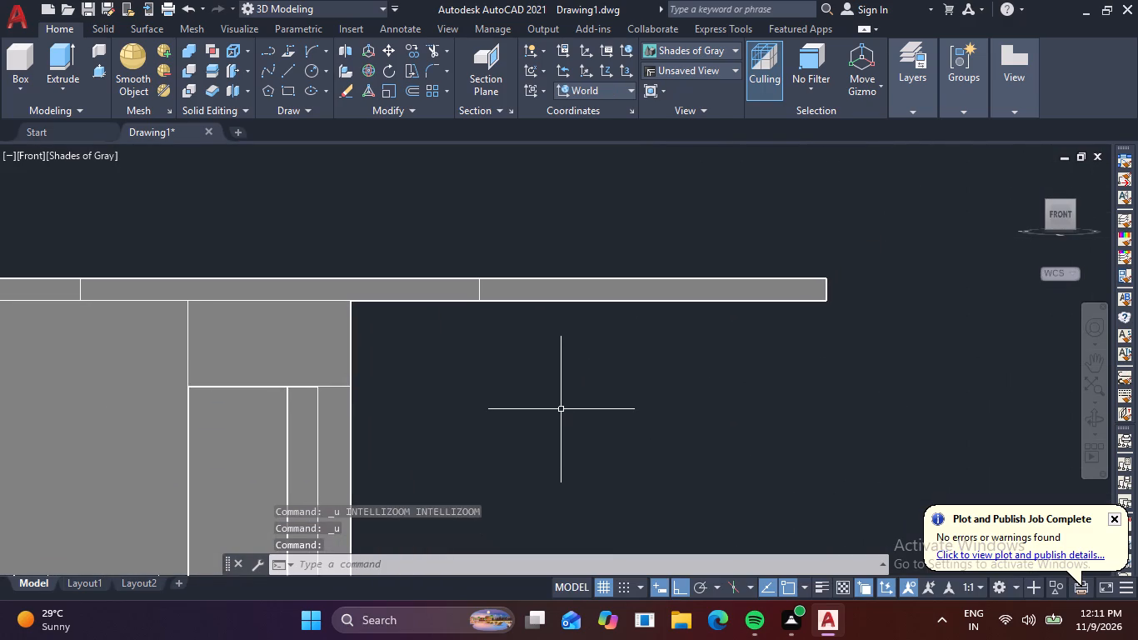
key(F7)
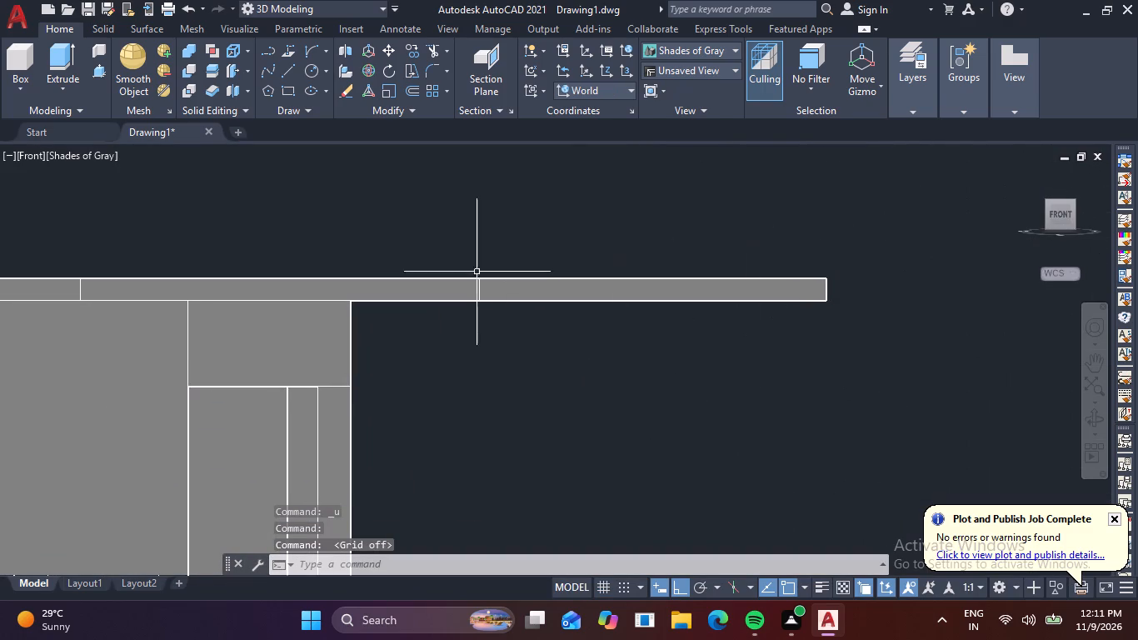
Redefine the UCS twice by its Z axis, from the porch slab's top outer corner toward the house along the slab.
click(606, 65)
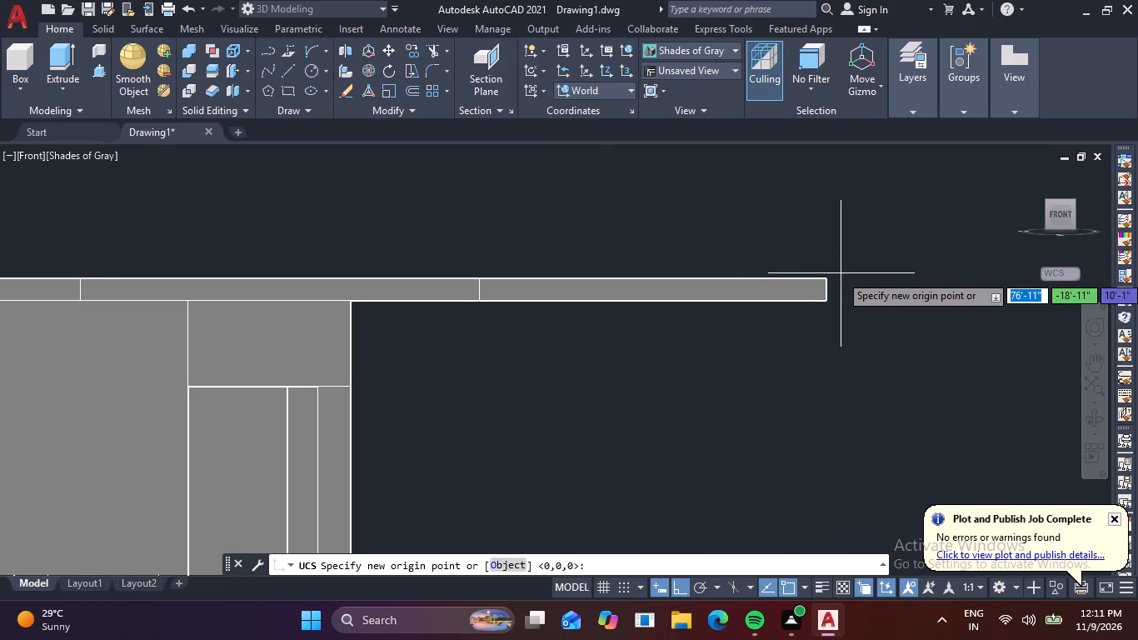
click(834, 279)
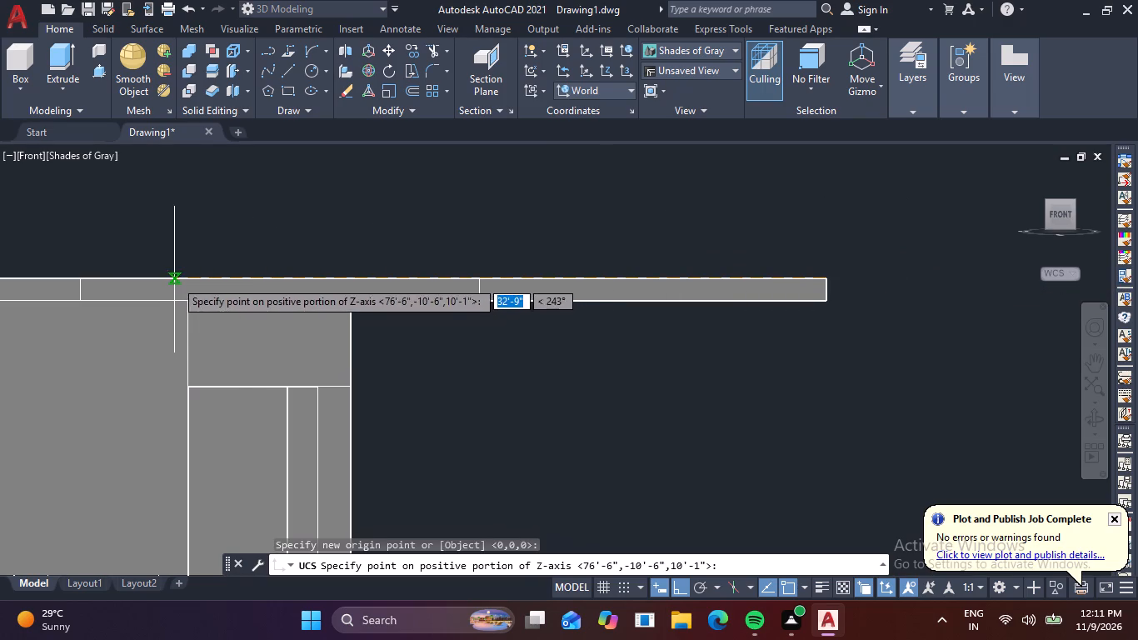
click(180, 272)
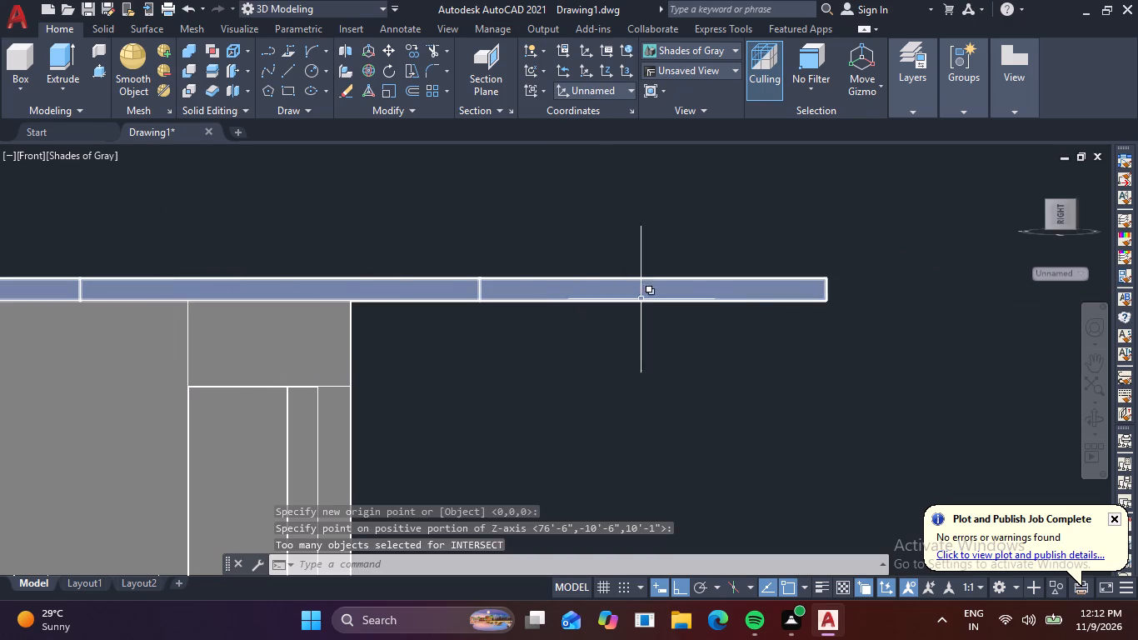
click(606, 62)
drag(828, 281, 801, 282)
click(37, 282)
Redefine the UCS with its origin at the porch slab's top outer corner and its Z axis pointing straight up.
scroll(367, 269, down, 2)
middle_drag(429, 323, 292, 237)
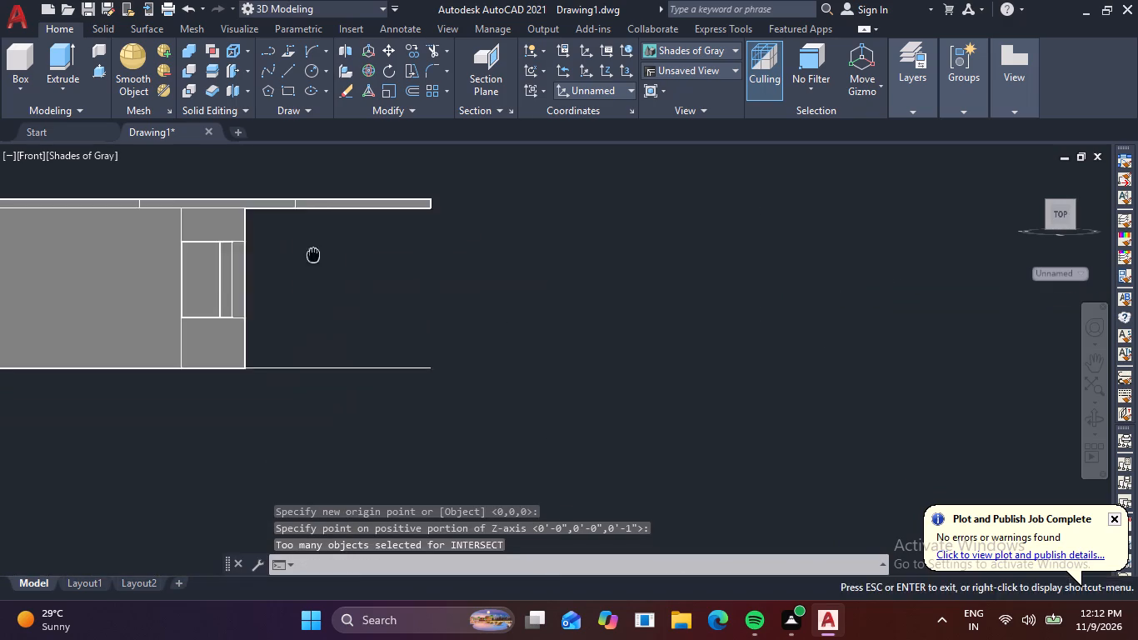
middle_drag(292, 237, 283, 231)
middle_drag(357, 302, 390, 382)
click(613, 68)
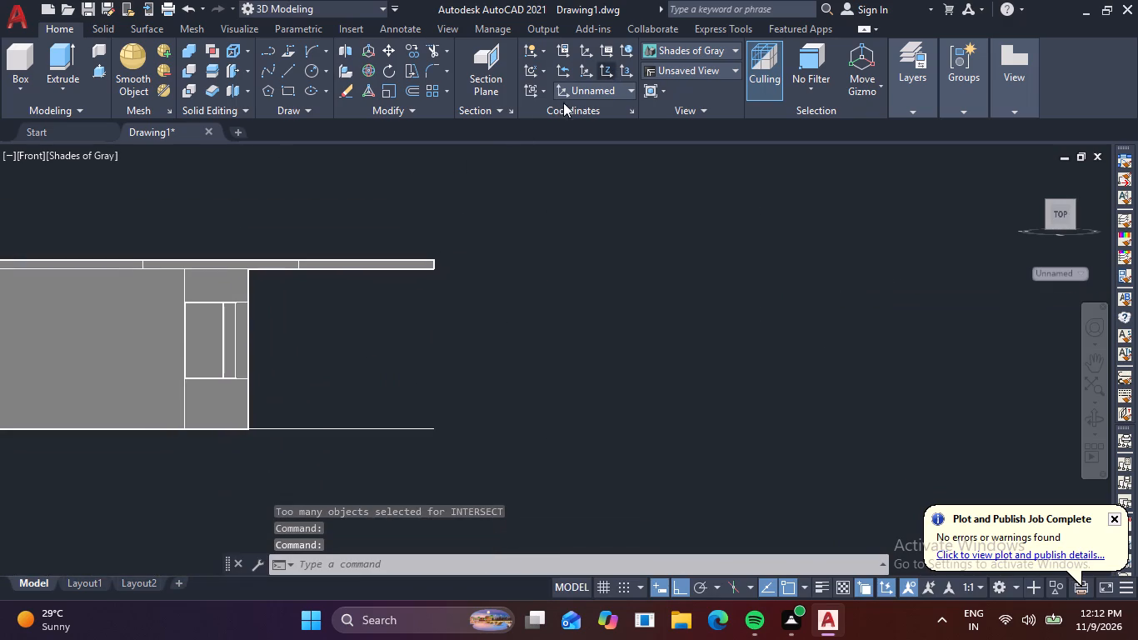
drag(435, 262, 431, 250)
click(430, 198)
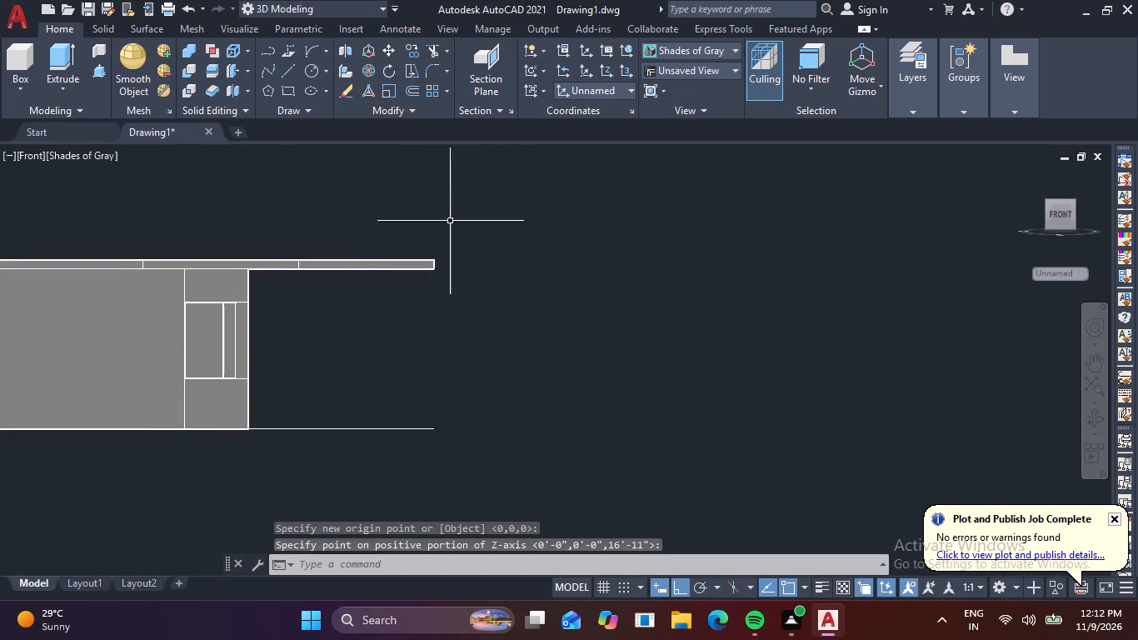
Turn on the grid display in the front view.
scroll(387, 284, up, 3)
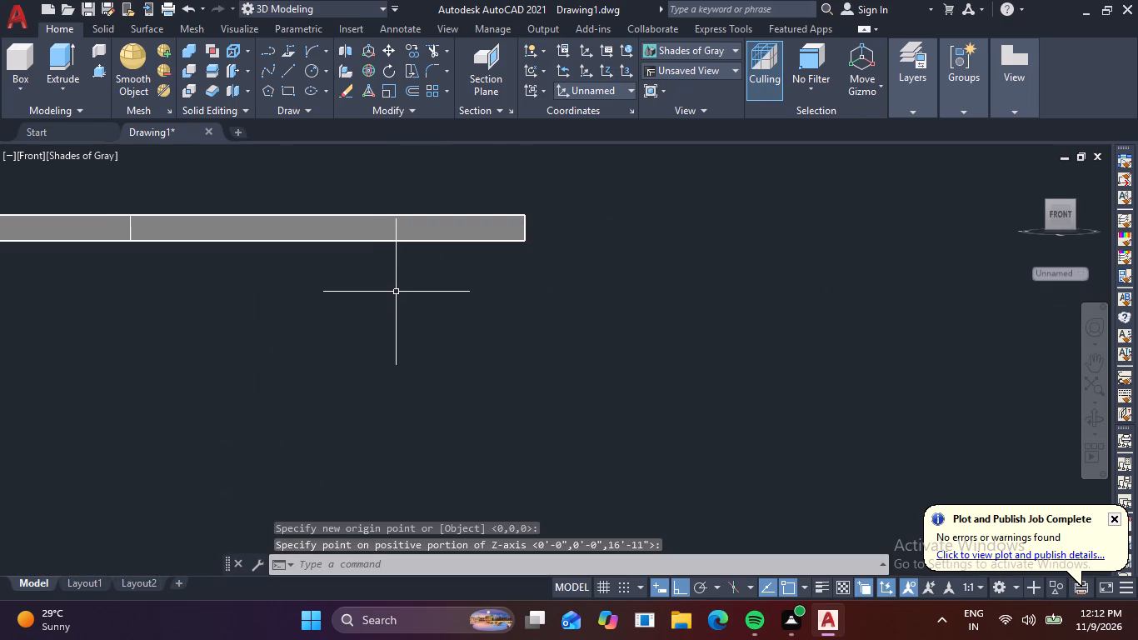
key(F7)
Reorient the UCS by its Z axis from the porch slab's top outer corner, first away from the house, then back toward it.
scroll(412, 317, down, 2)
middle_drag(426, 327, 475, 328)
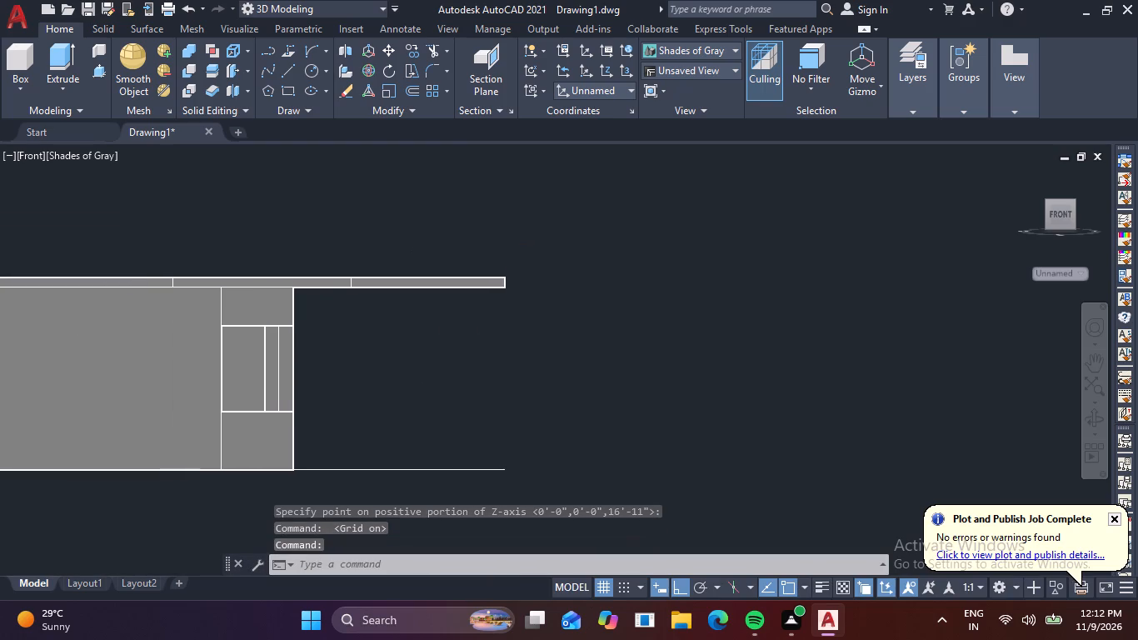
click(613, 70)
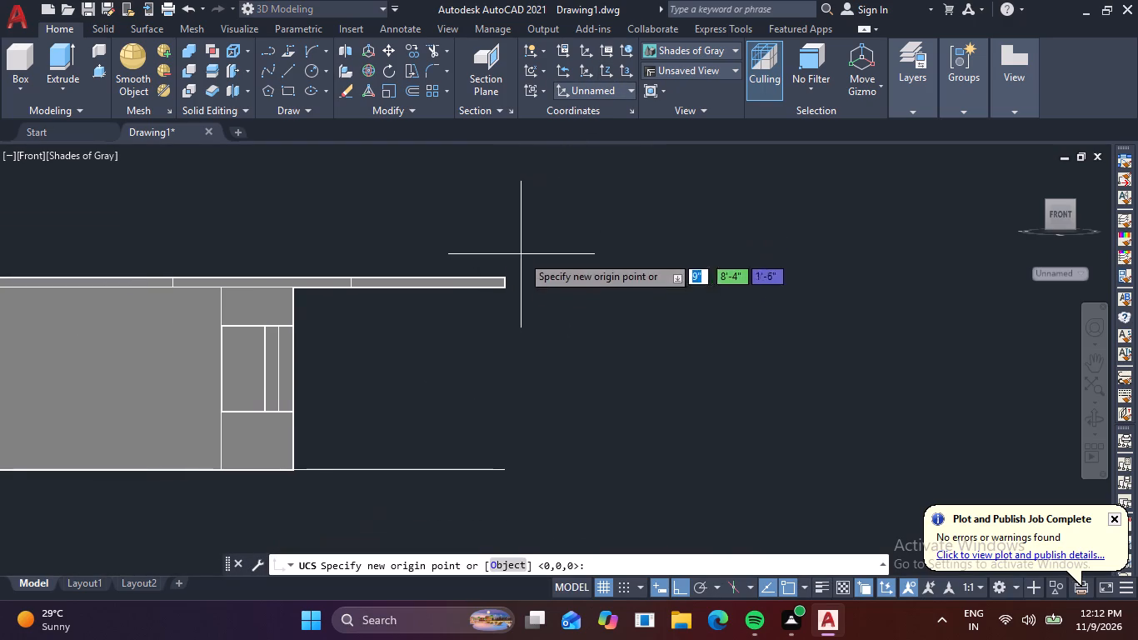
click(506, 279)
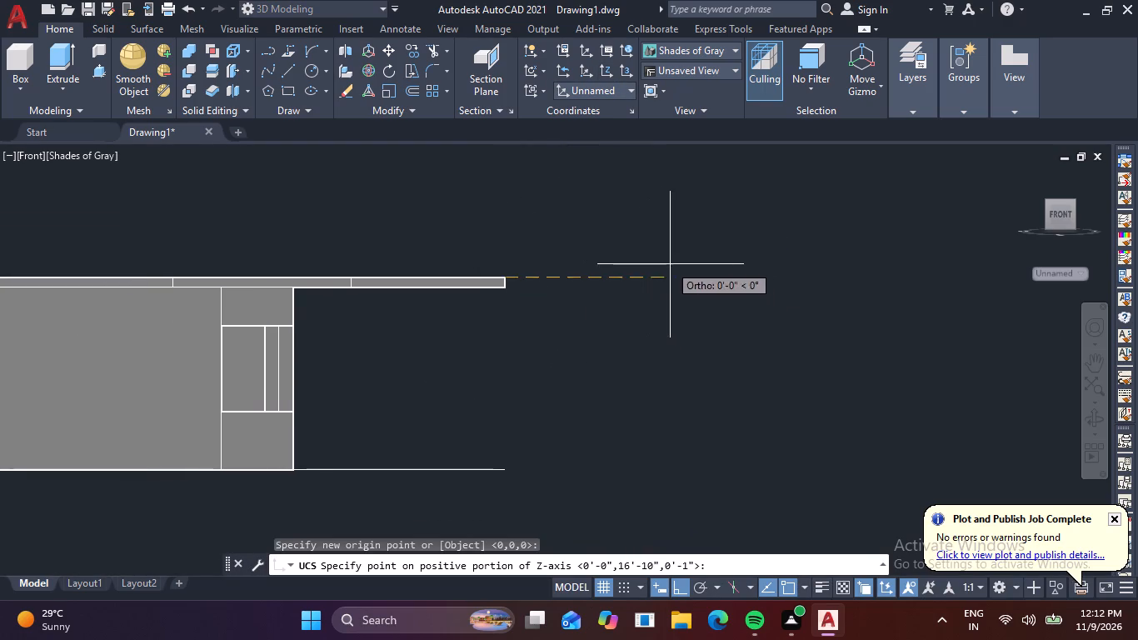
click(695, 277)
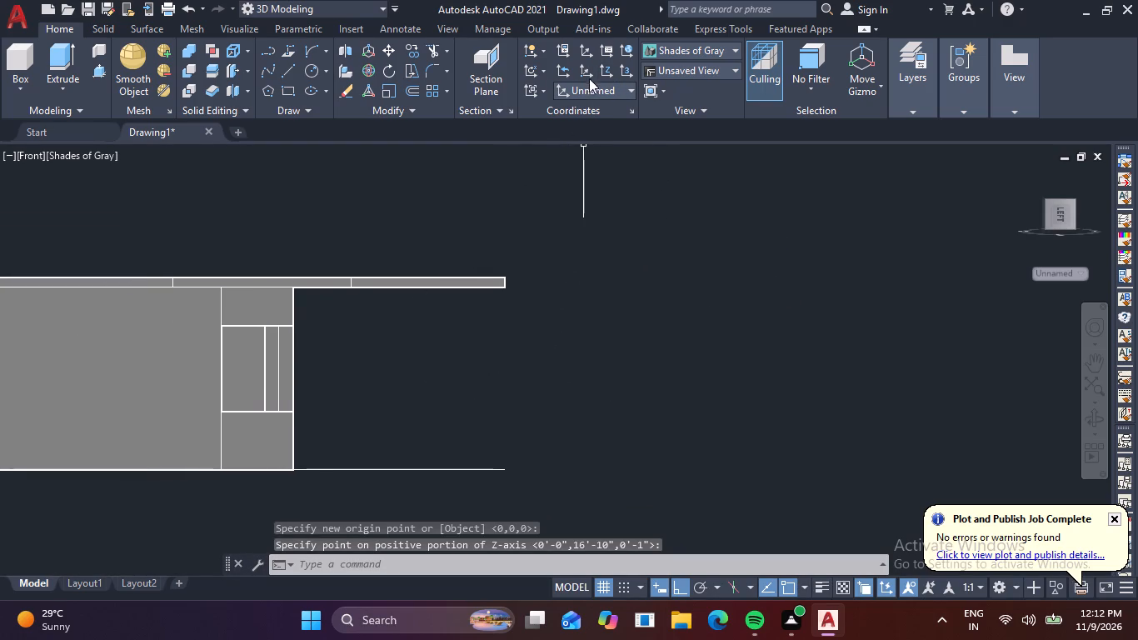
click(601, 68)
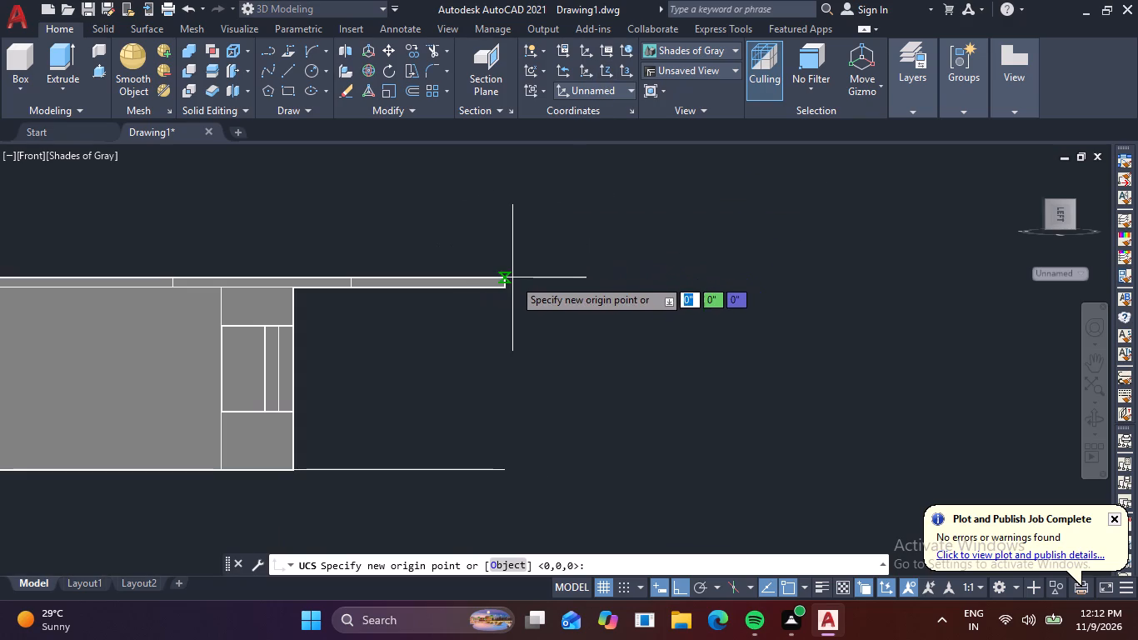
click(507, 278)
click(282, 237)
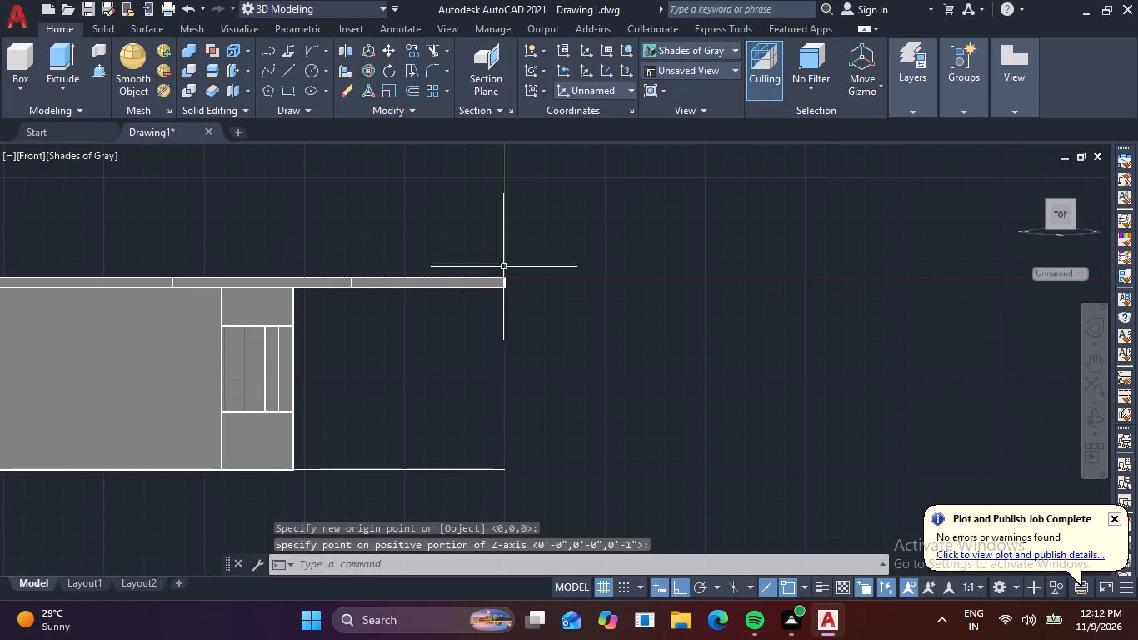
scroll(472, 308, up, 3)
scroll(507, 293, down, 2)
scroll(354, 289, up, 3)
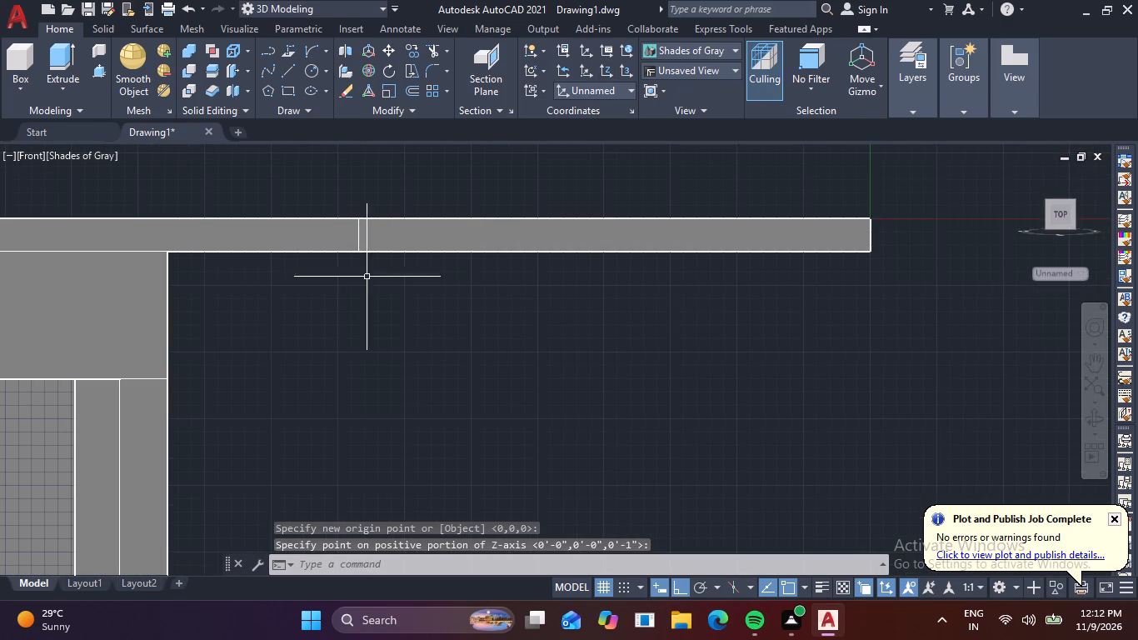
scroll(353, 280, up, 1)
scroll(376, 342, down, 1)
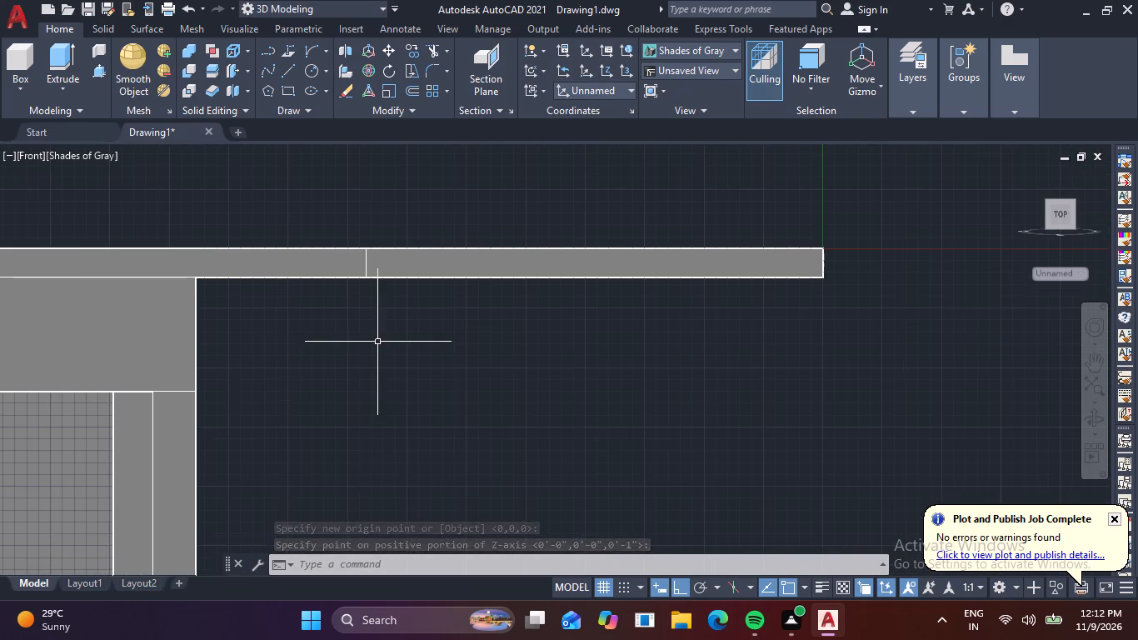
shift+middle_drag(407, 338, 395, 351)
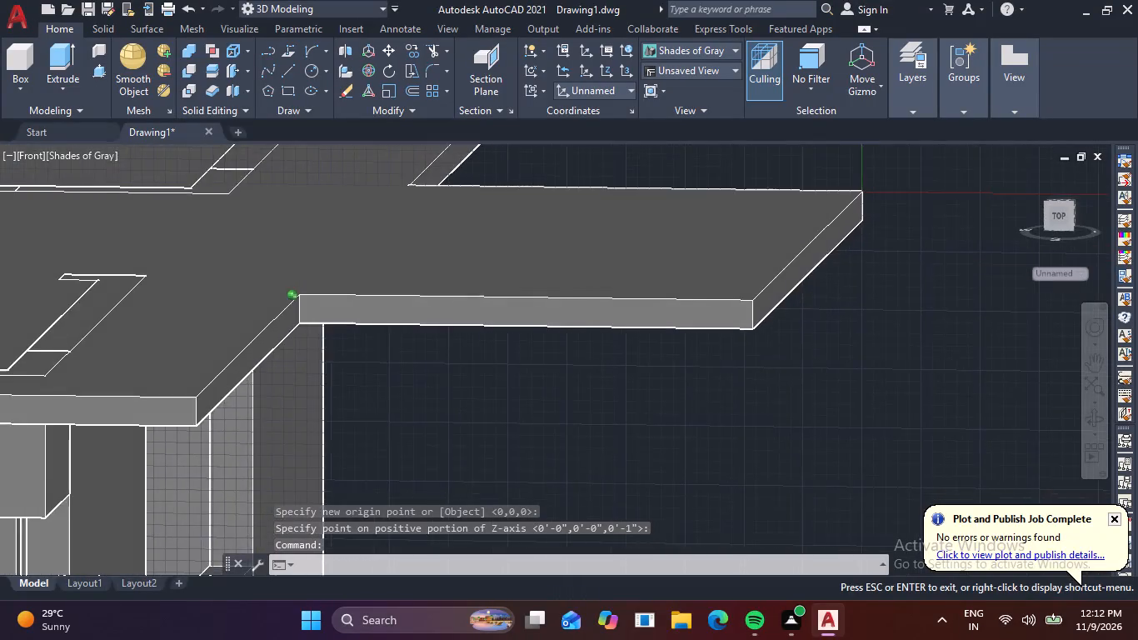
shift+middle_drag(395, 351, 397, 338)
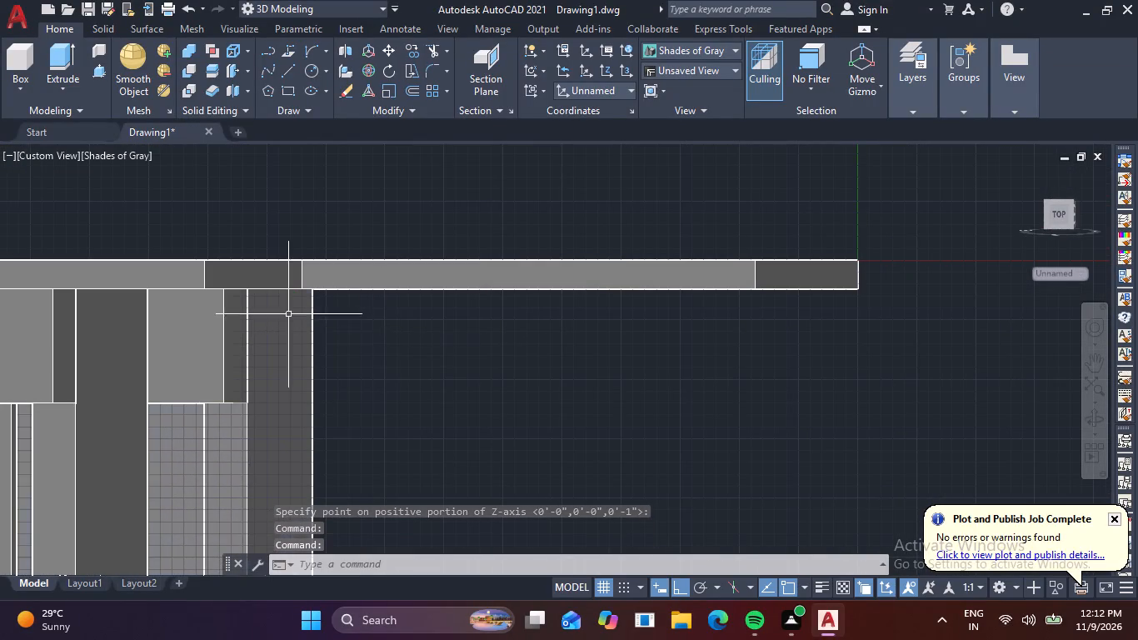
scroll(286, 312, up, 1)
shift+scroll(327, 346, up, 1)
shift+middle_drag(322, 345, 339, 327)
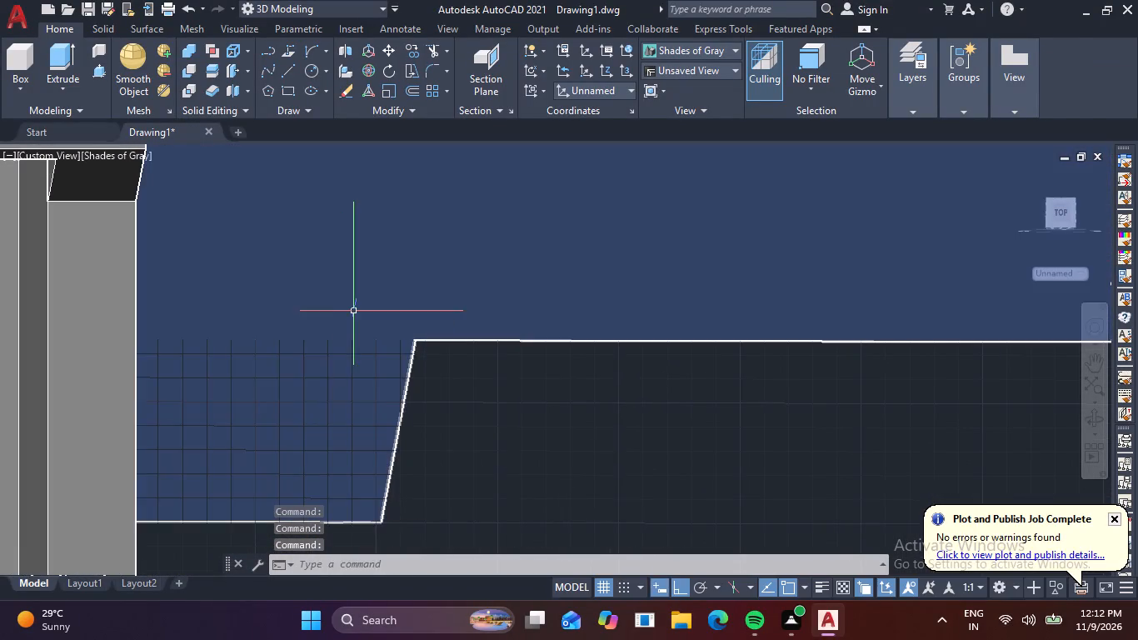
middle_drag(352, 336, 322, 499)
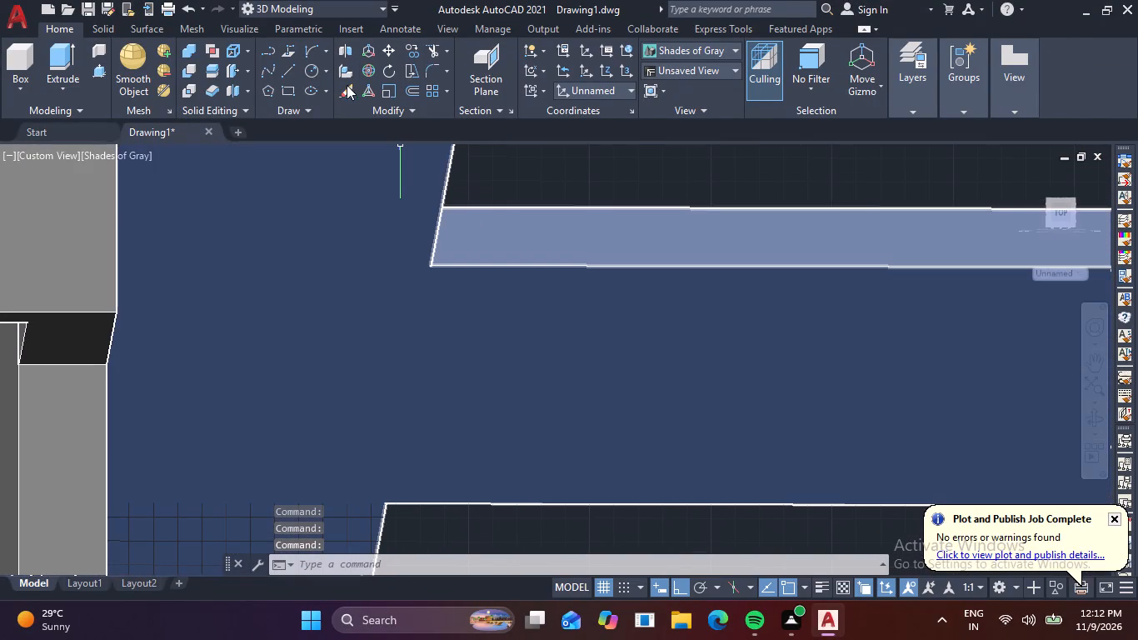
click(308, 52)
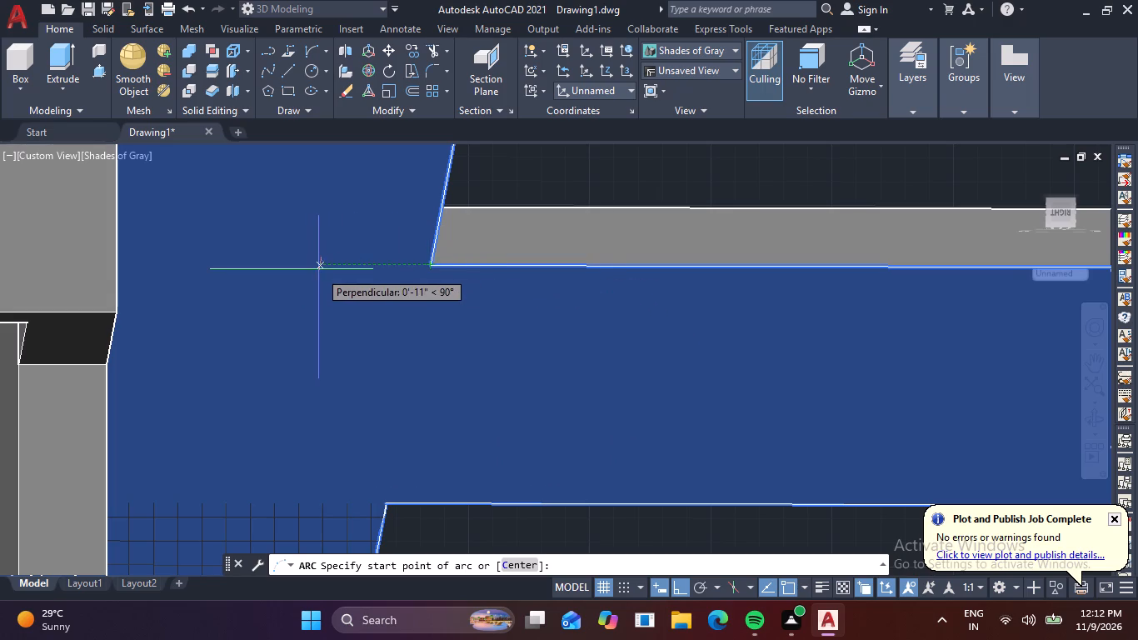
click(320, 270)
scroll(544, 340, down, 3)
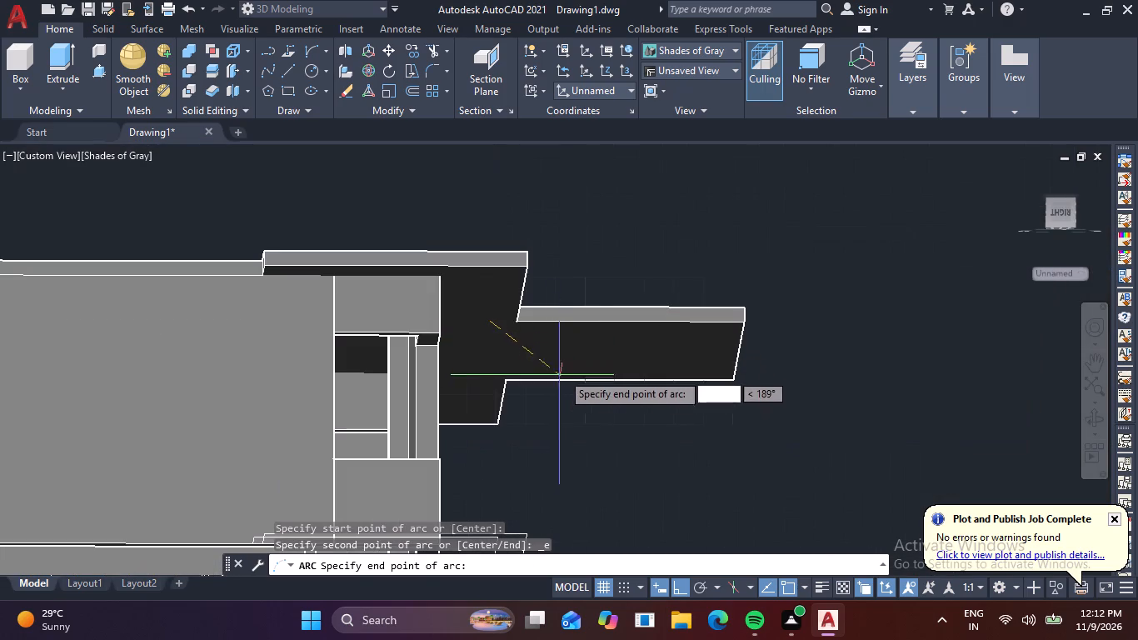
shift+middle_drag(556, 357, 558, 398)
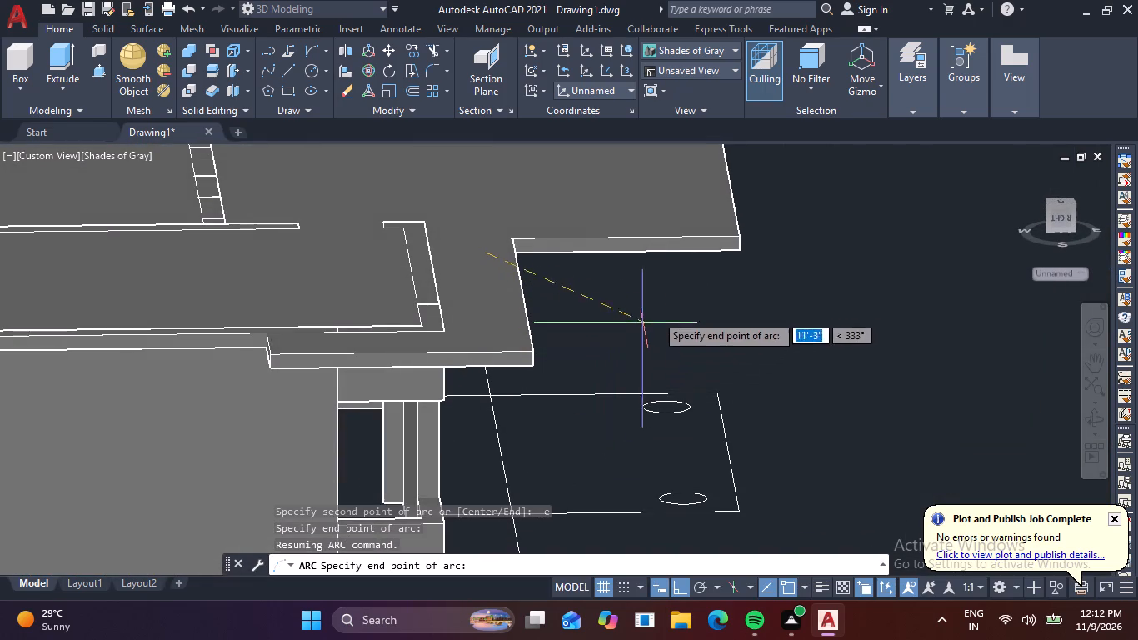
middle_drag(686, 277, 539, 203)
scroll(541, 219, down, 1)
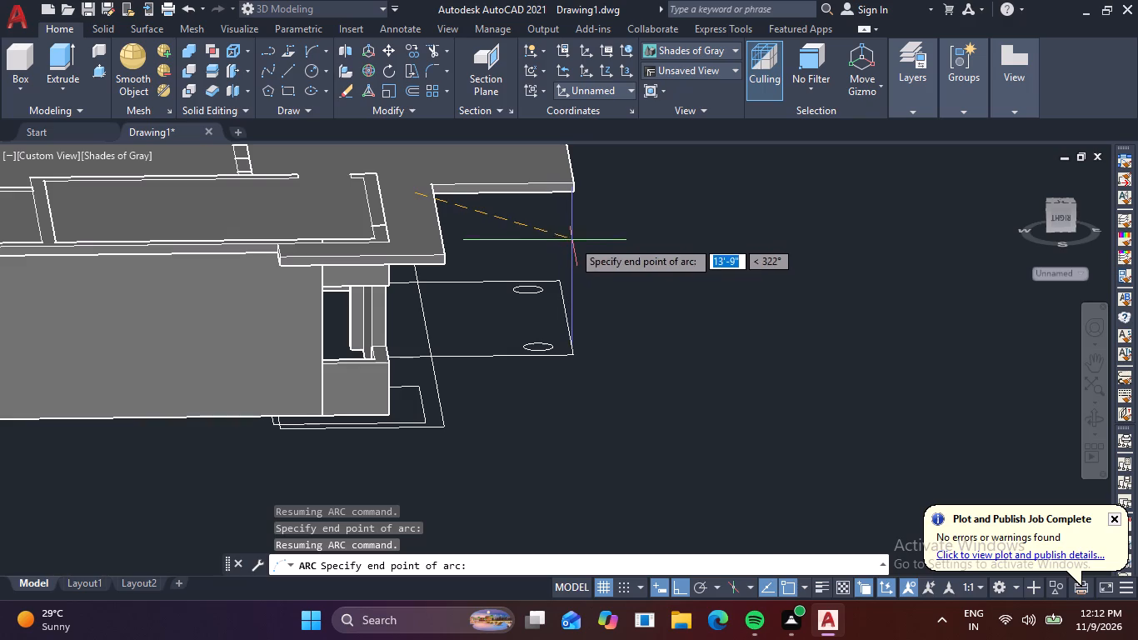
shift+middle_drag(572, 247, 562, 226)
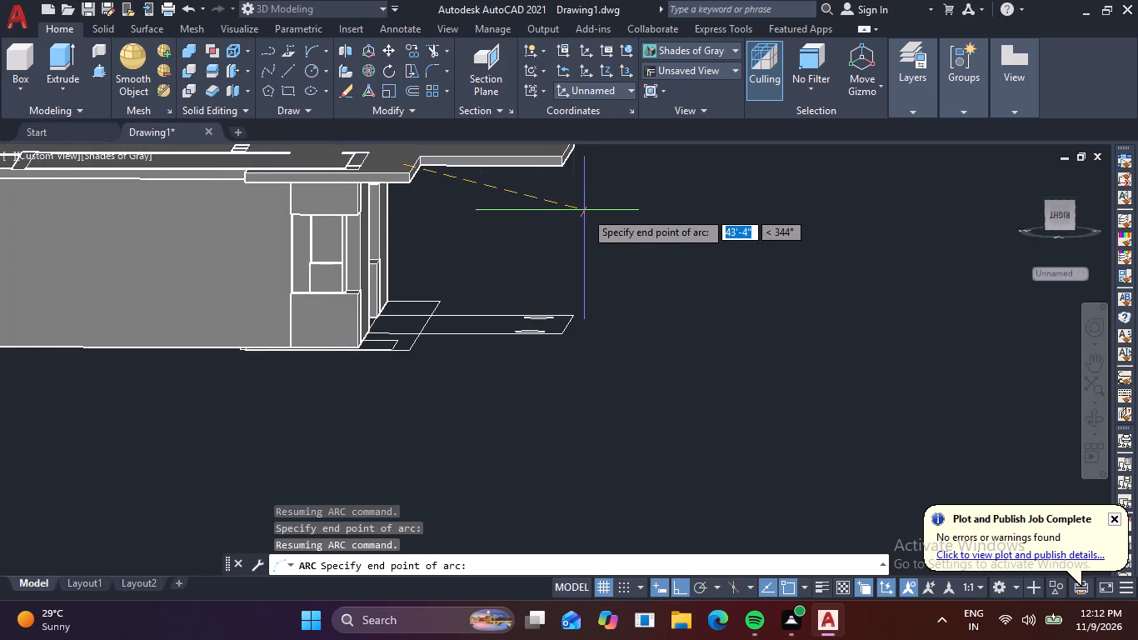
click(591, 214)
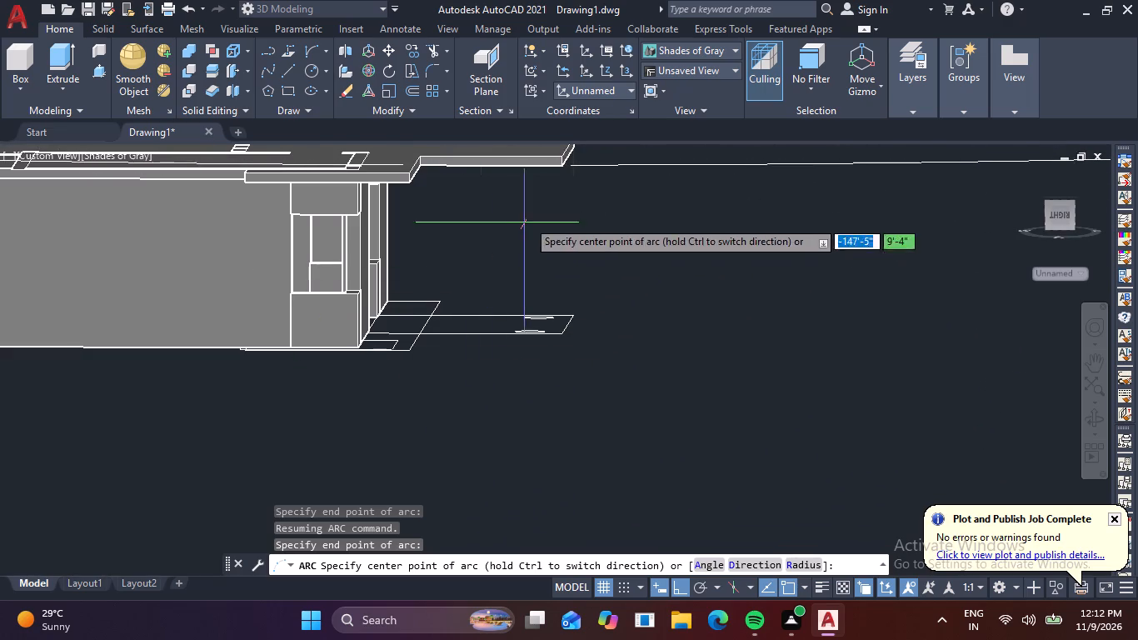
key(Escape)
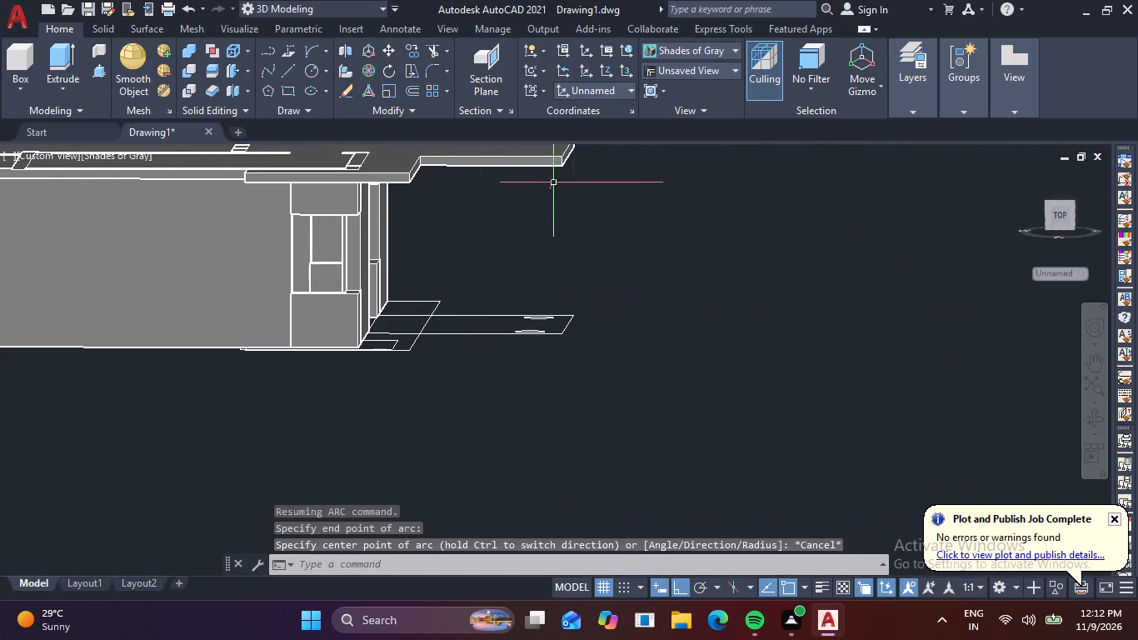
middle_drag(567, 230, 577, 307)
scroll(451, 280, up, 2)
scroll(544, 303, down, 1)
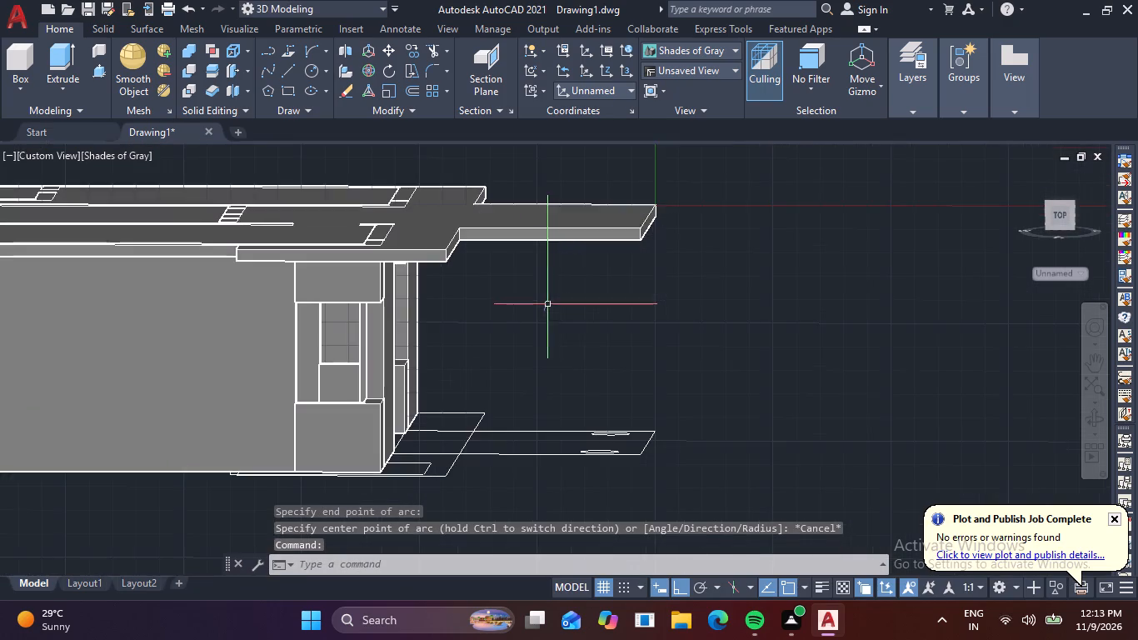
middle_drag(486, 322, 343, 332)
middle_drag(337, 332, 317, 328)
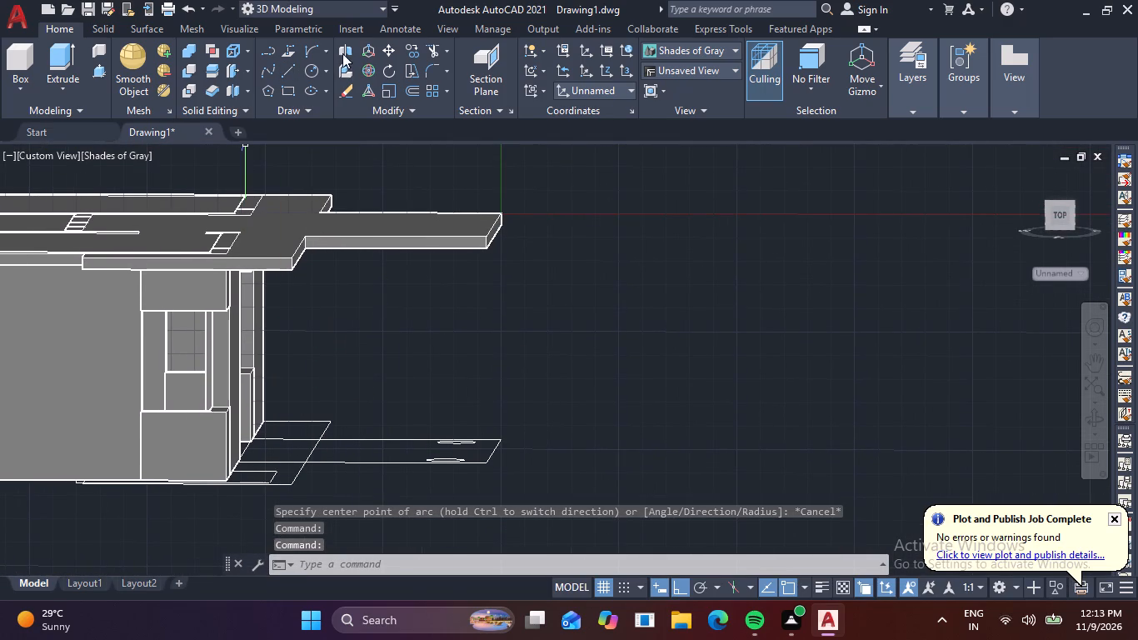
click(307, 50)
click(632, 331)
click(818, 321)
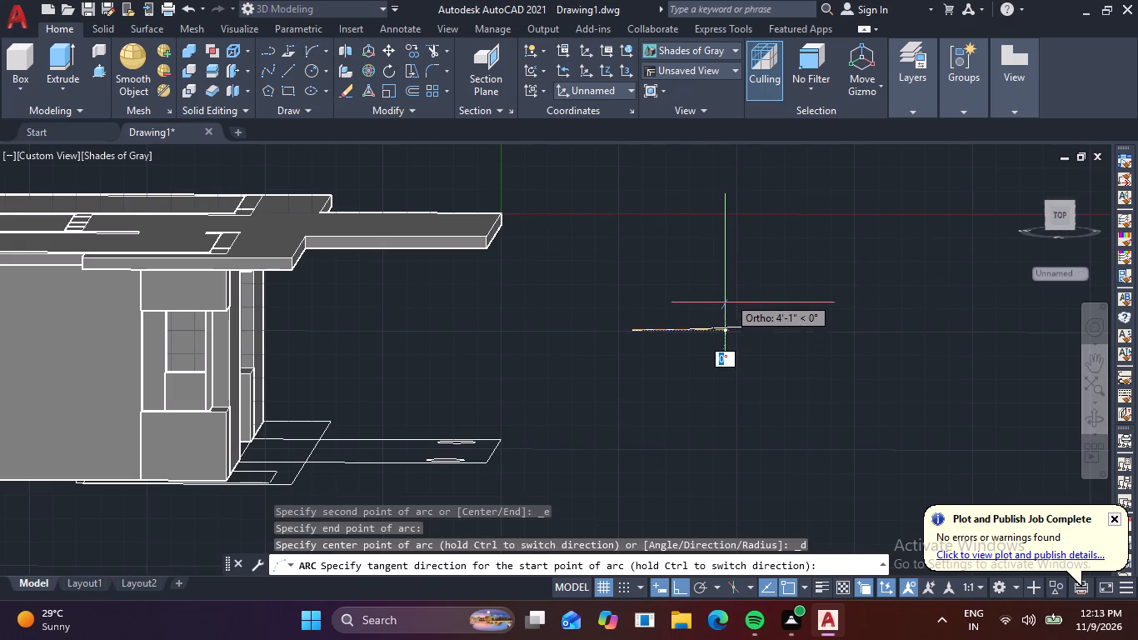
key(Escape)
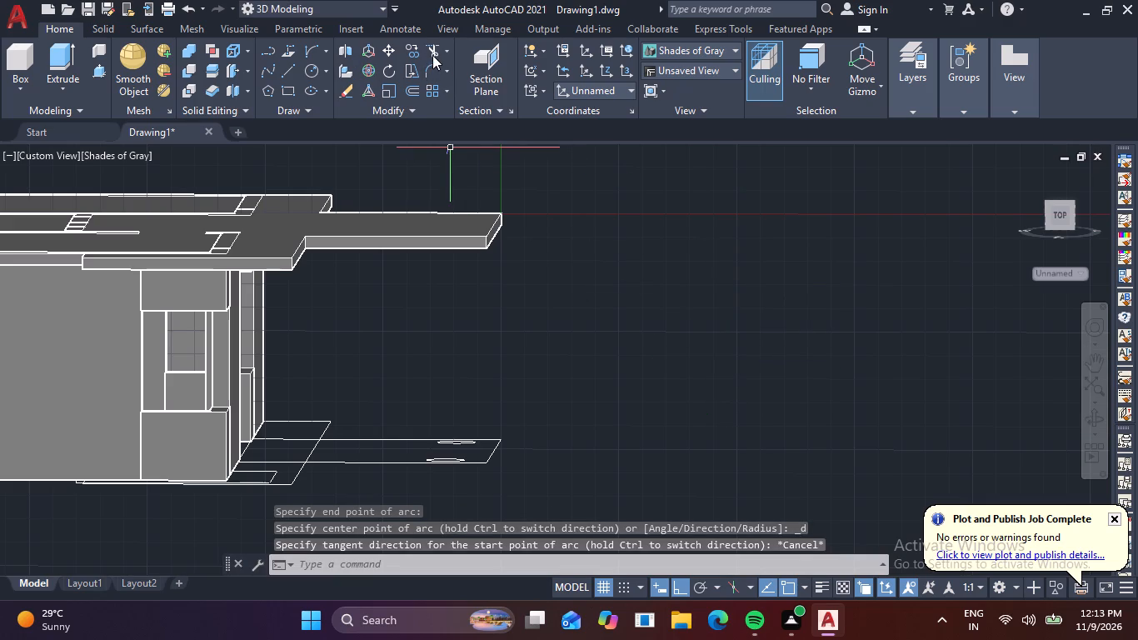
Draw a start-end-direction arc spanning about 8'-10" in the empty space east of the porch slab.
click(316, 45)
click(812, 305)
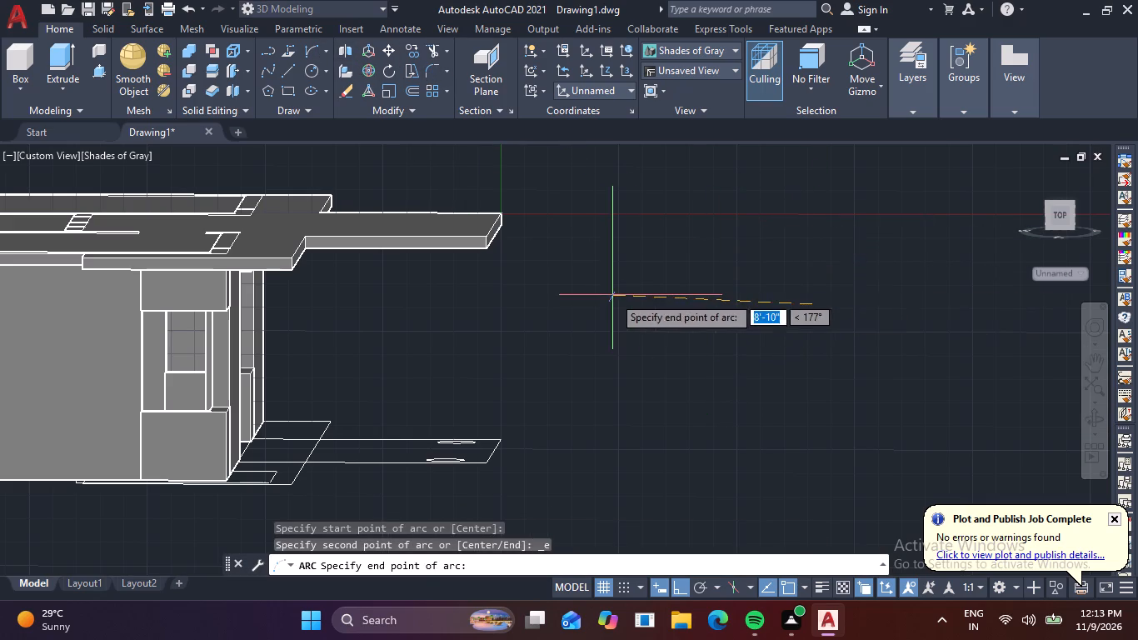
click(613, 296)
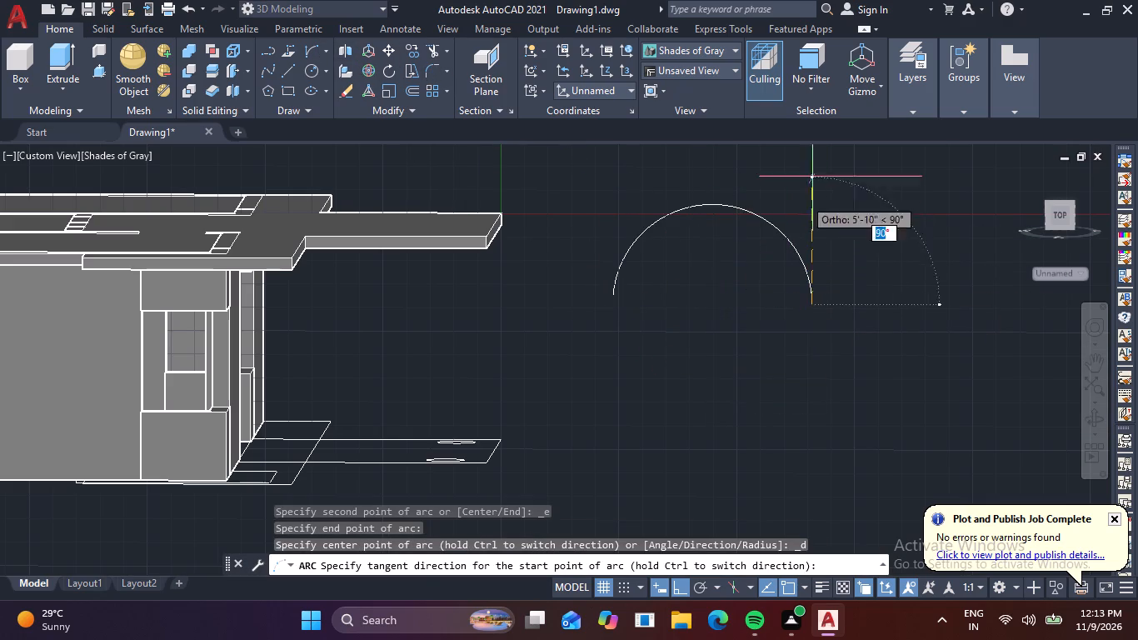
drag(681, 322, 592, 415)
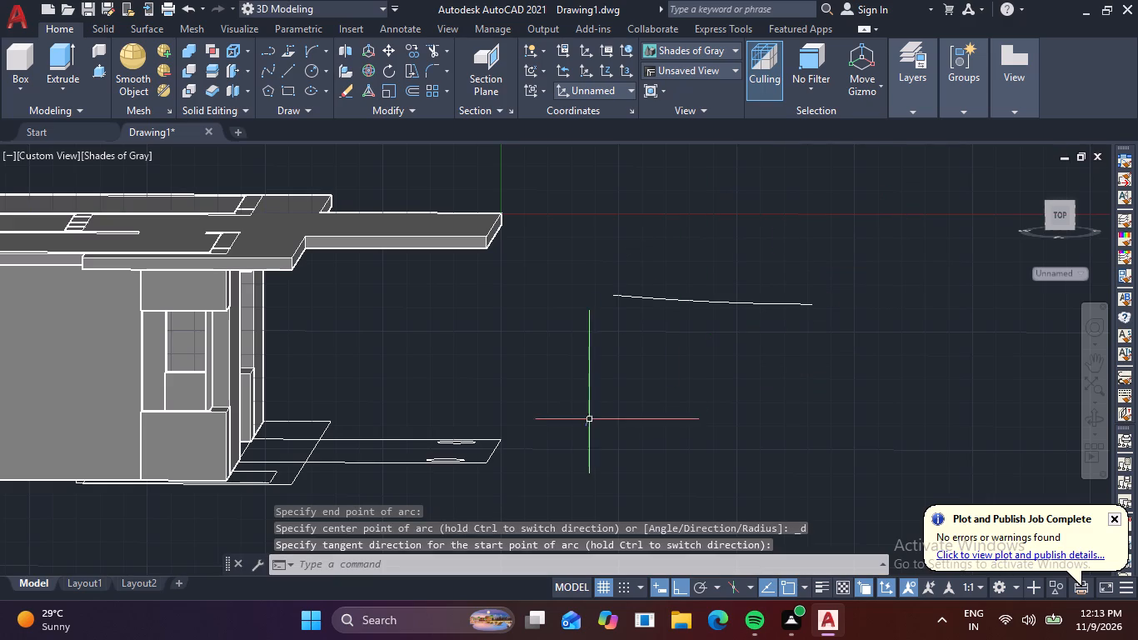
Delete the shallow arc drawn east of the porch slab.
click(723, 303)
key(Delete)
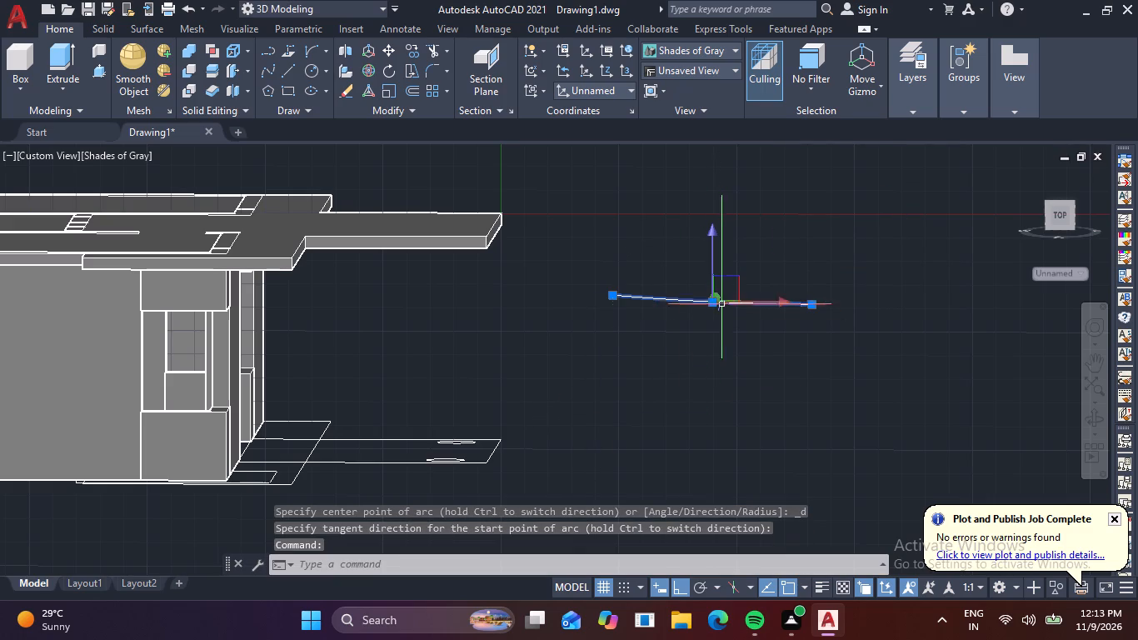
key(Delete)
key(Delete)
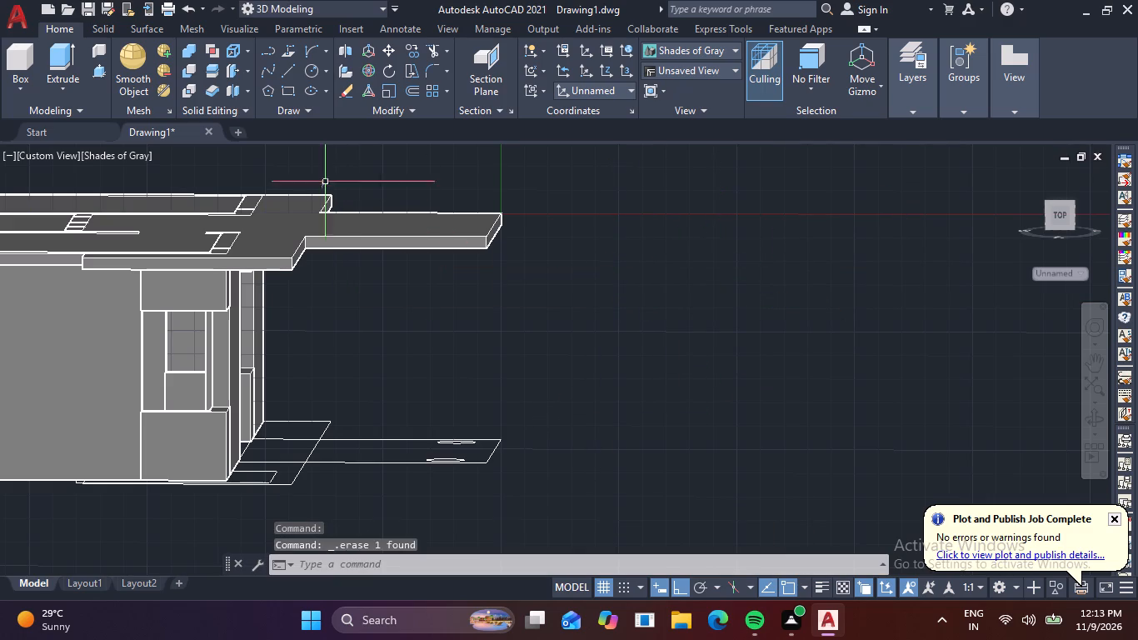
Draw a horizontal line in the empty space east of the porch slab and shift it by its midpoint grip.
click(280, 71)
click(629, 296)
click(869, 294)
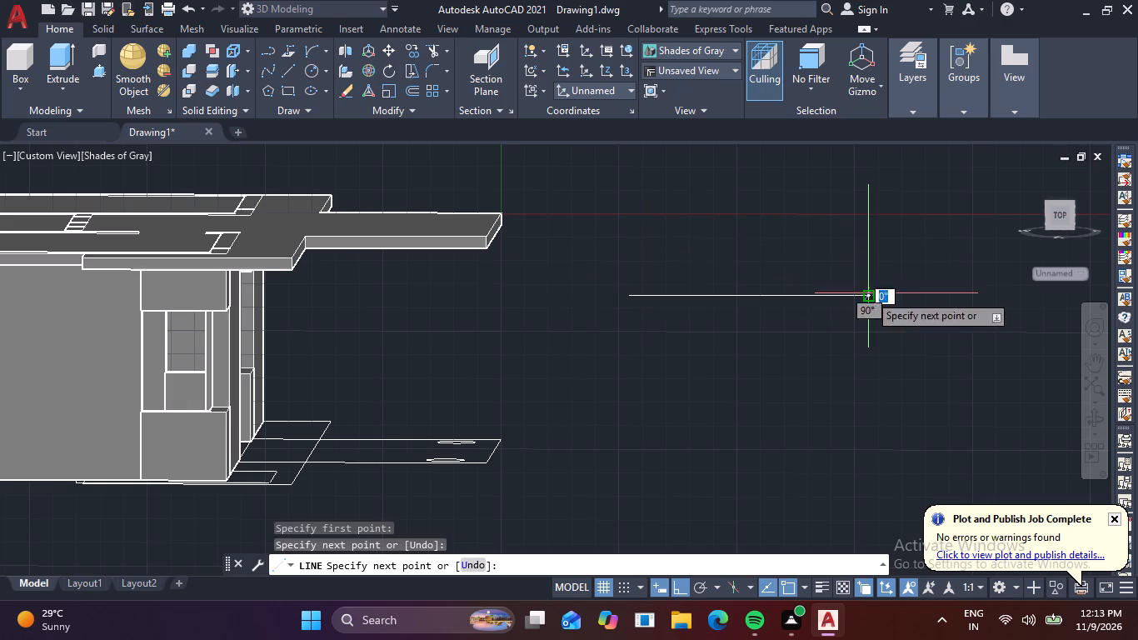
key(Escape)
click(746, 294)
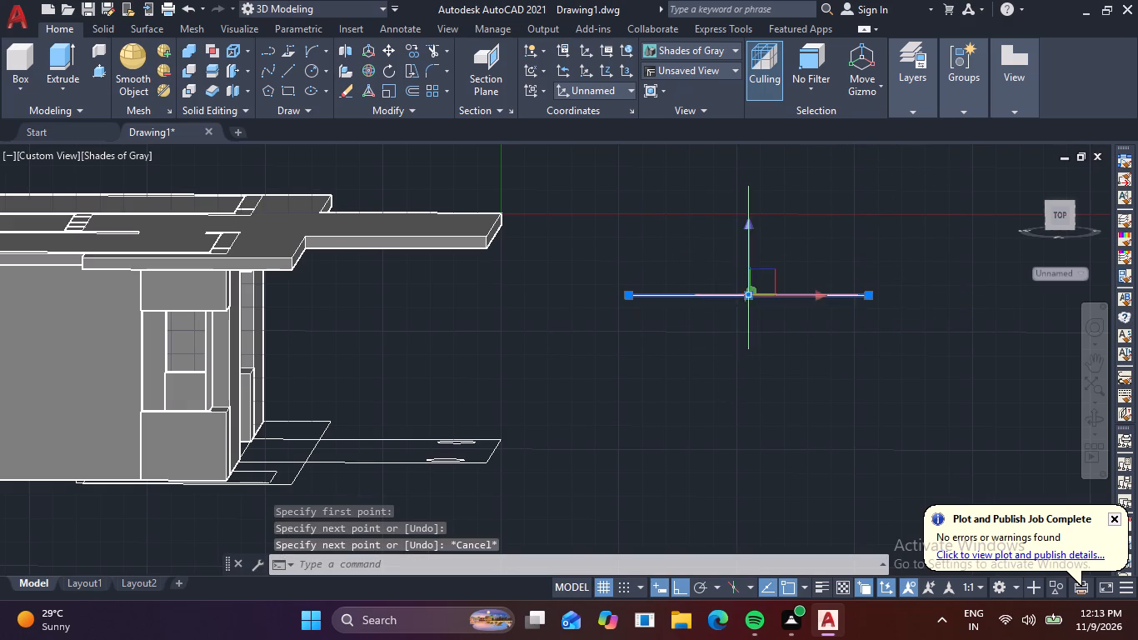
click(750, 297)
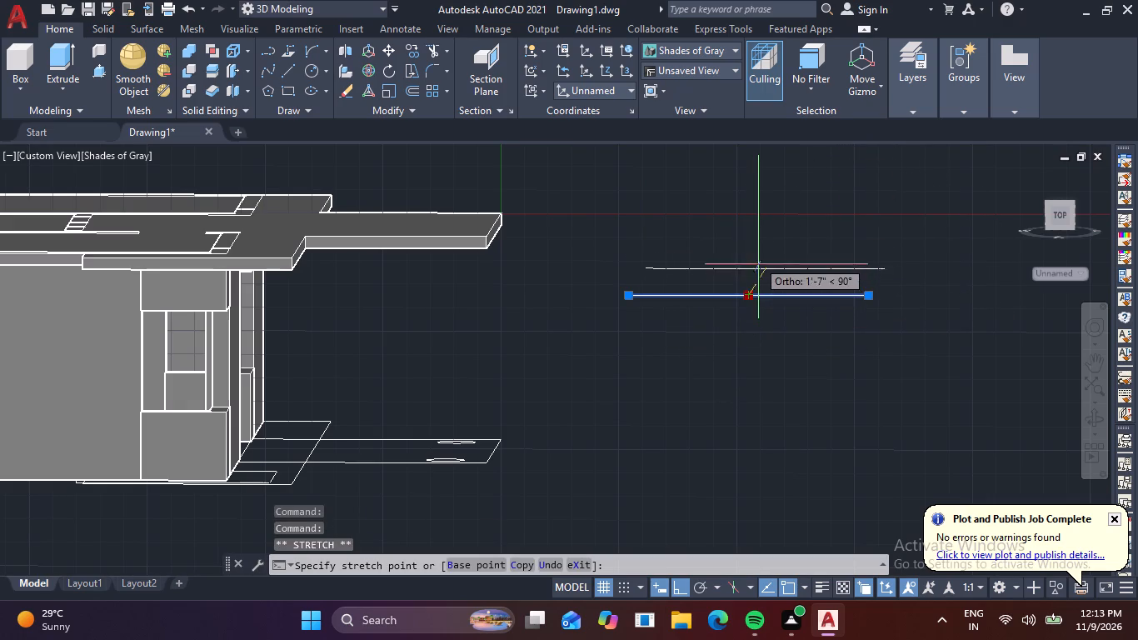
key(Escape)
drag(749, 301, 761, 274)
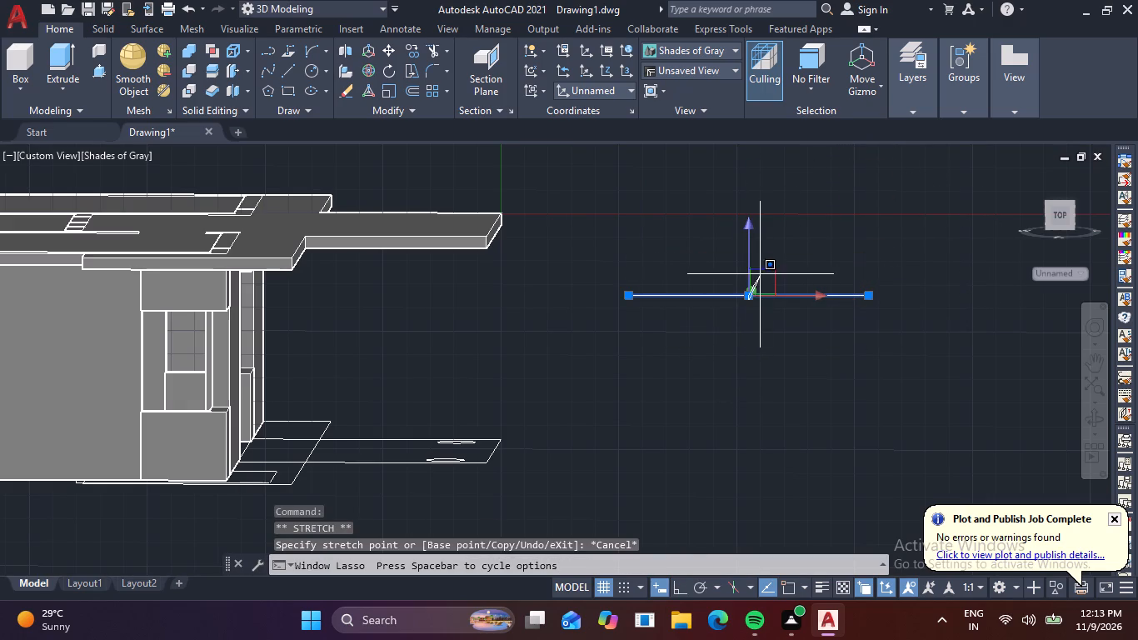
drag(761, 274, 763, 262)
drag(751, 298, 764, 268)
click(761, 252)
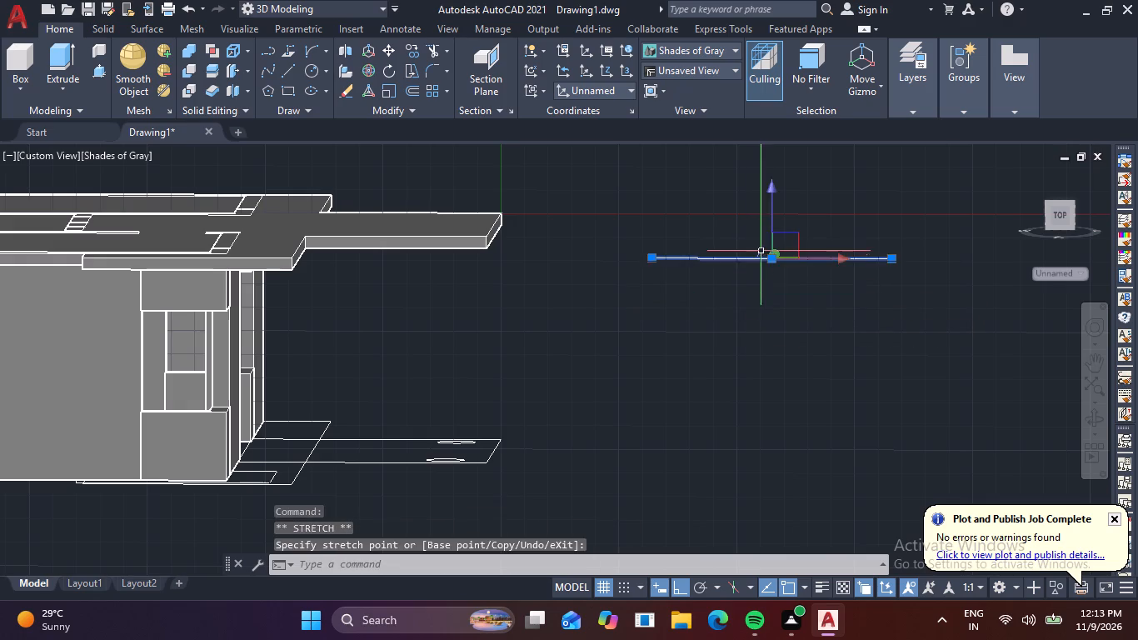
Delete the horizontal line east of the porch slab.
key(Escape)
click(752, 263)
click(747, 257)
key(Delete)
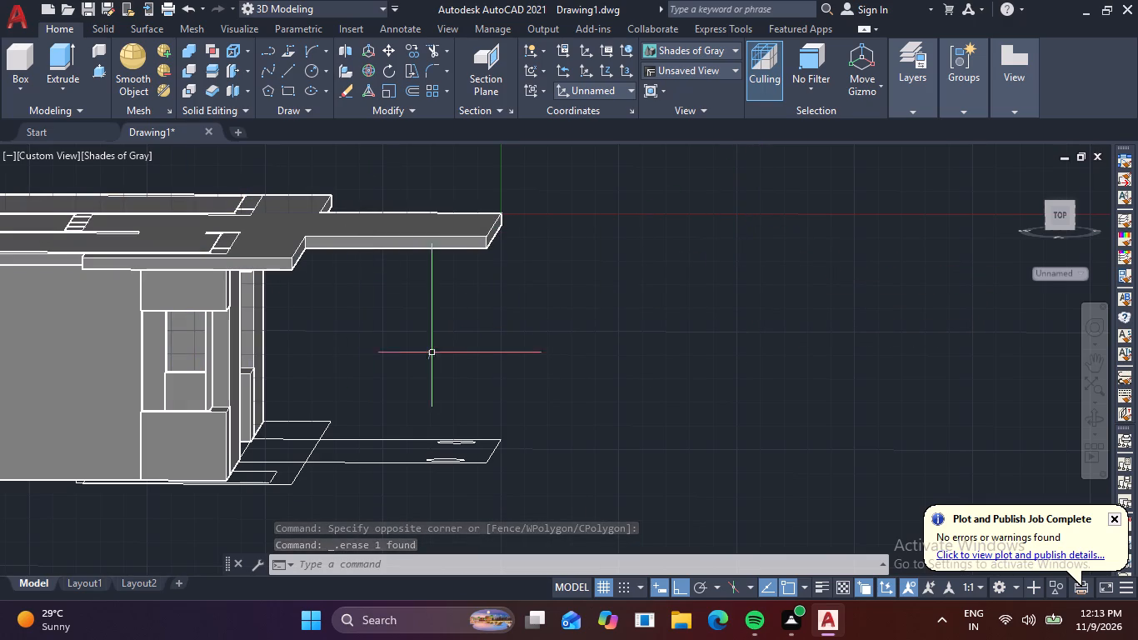
In the front view, draw a start-end-direction arc east of the porch slab, starting horizontally and curving downward away from the house.
scroll(442, 317, down, 2)
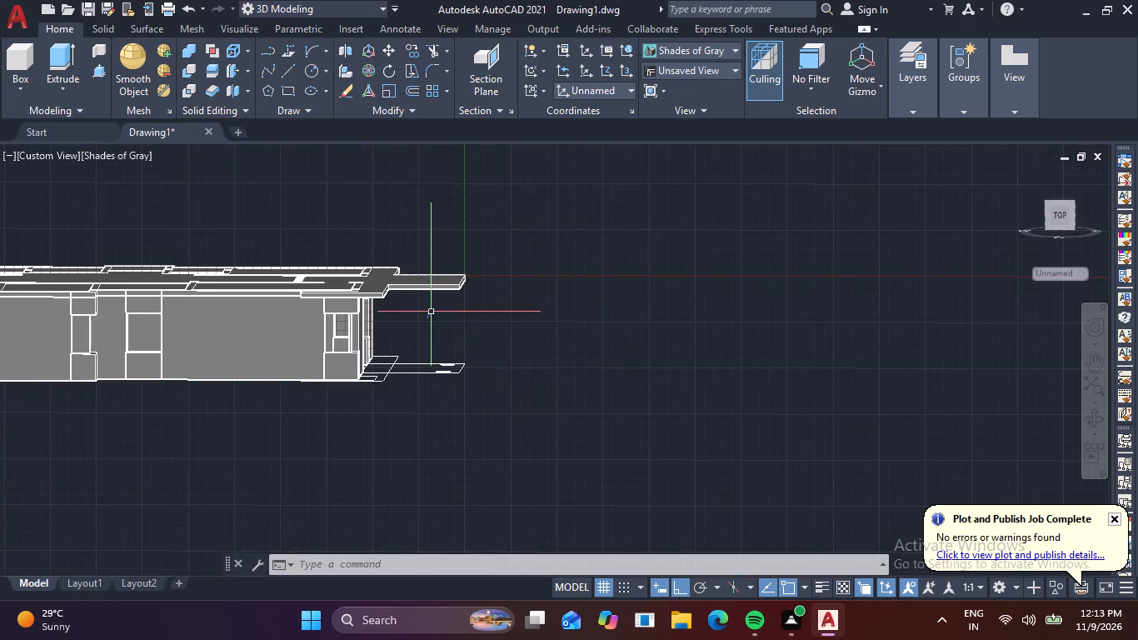
click(1059, 217)
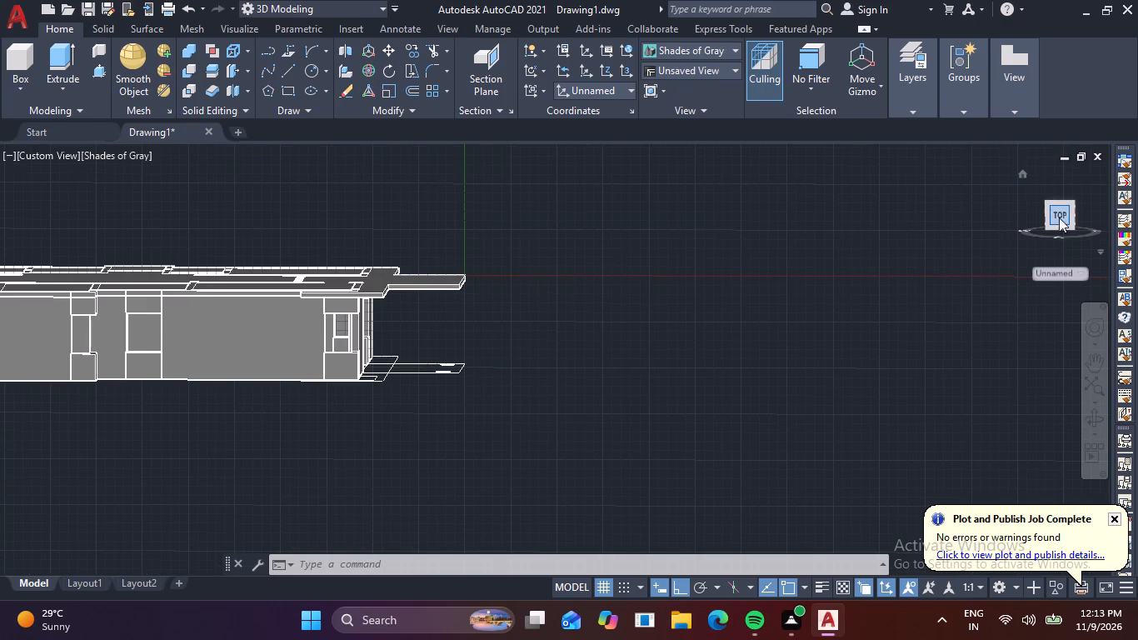
scroll(653, 381, up, 10)
middle_drag(578, 344, 337, 319)
scroll(309, 292, down, 1)
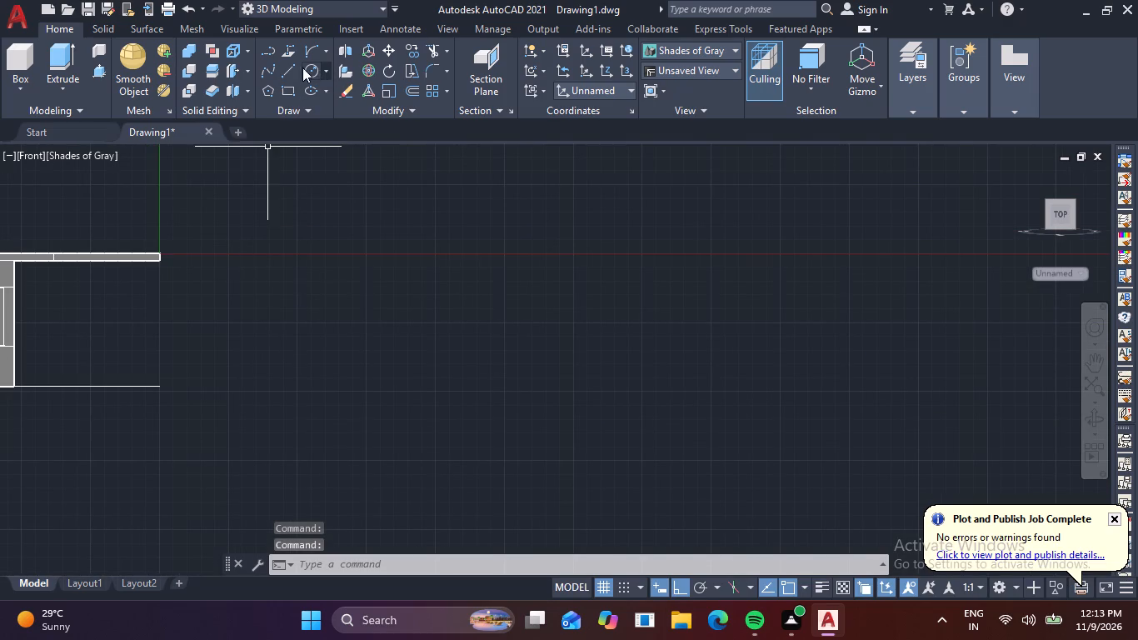
click(313, 52)
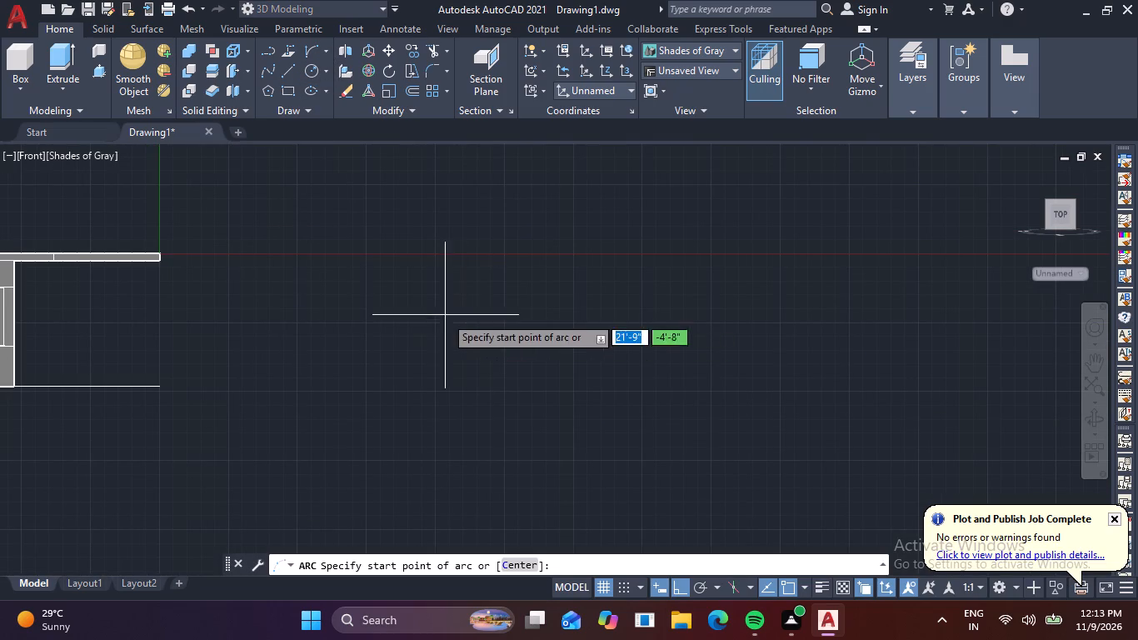
click(410, 303)
click(675, 372)
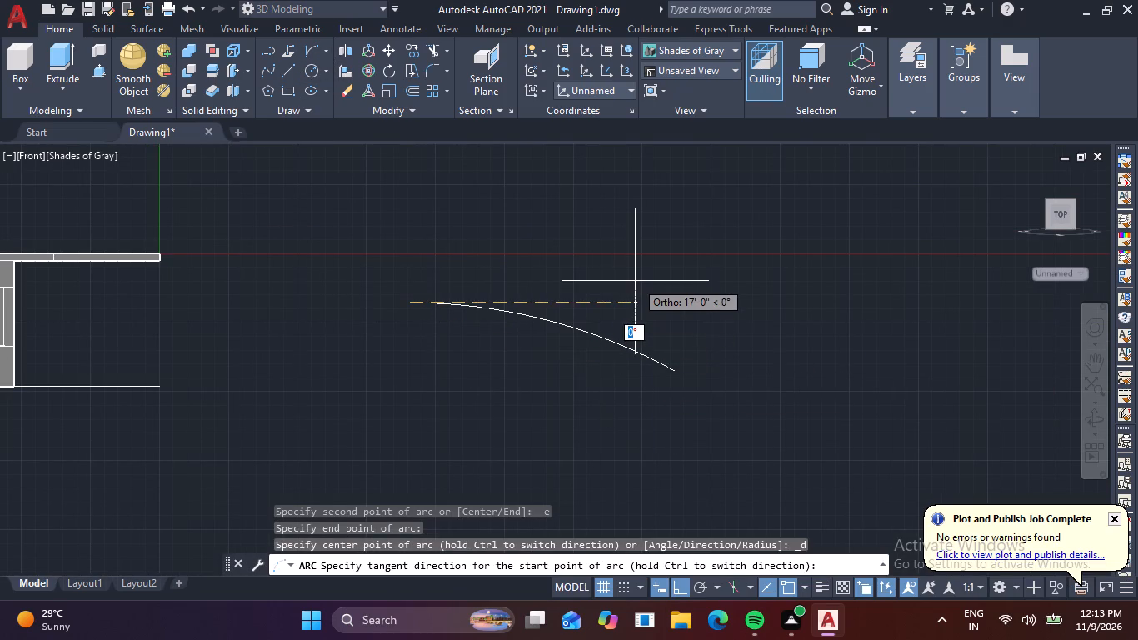
click(636, 279)
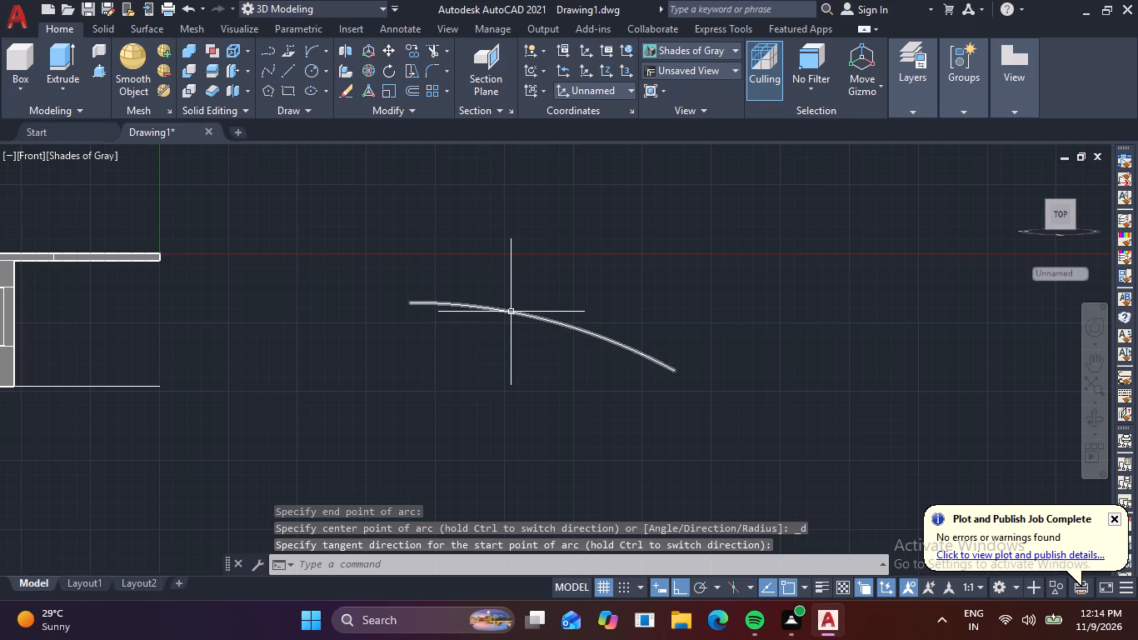
Offset the new arc 7" toward its lower side.
key(o)
key(space)
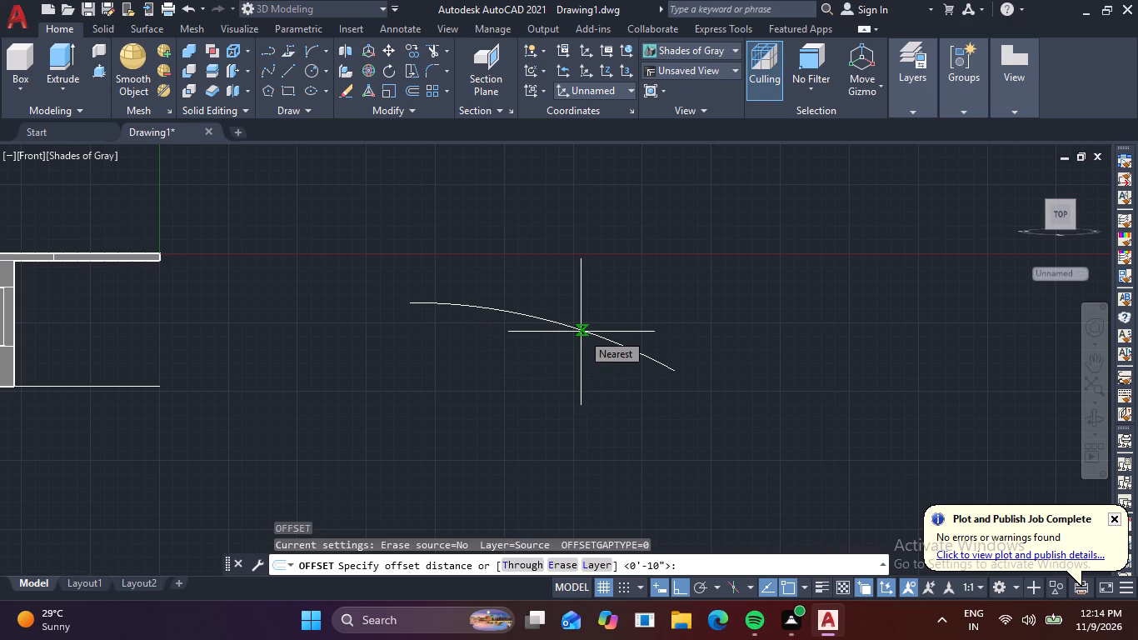
text(7)
key(space)
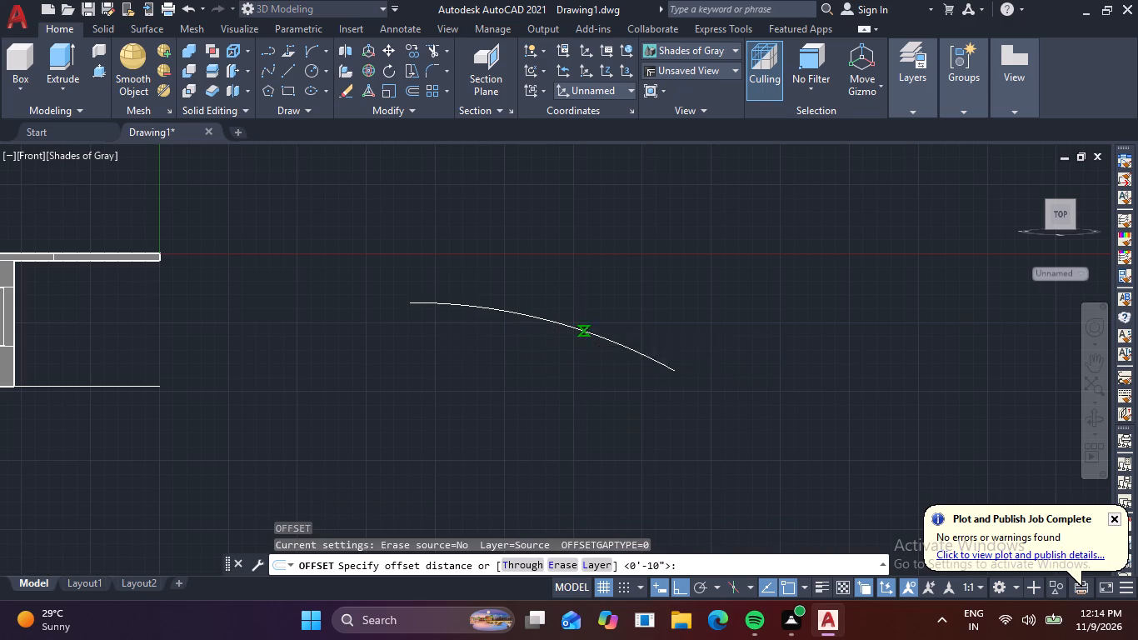
click(587, 332)
click(560, 378)
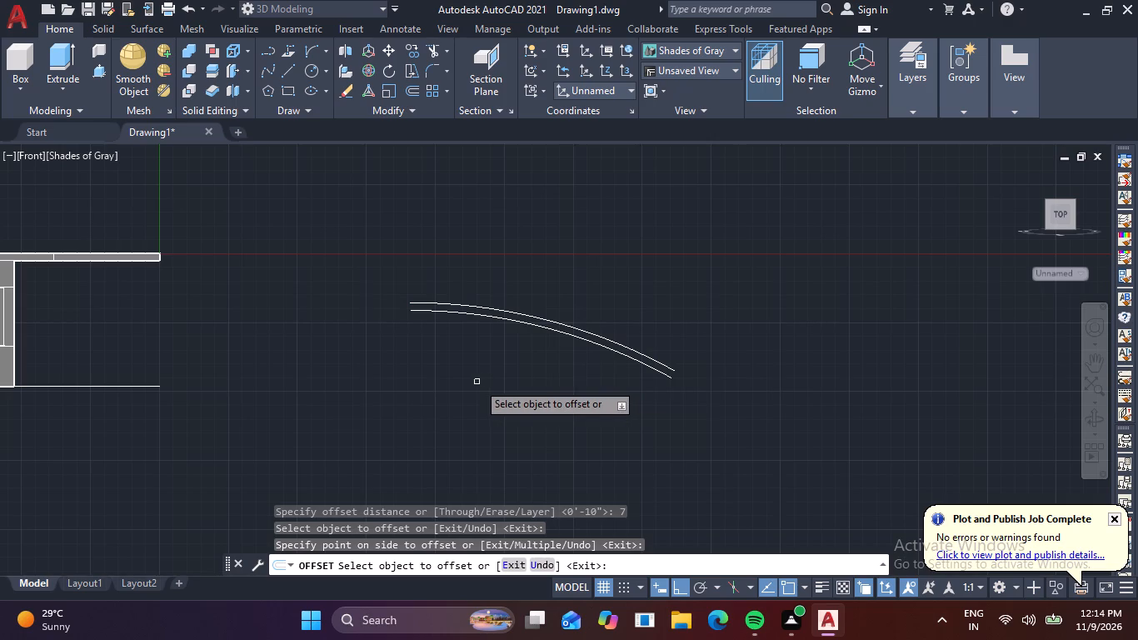
key(Escape)
Close both ends of the offset arc pair with short lines joining the arcs' endpoints.
text(L)
key(space)
scroll(387, 293, up, 2)
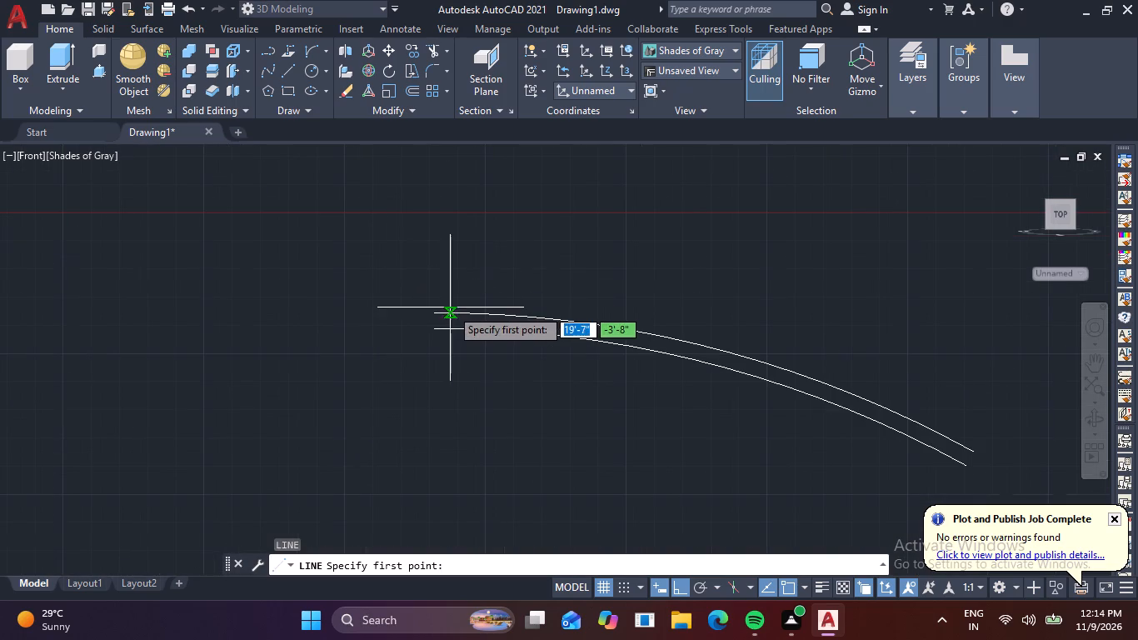
click(437, 312)
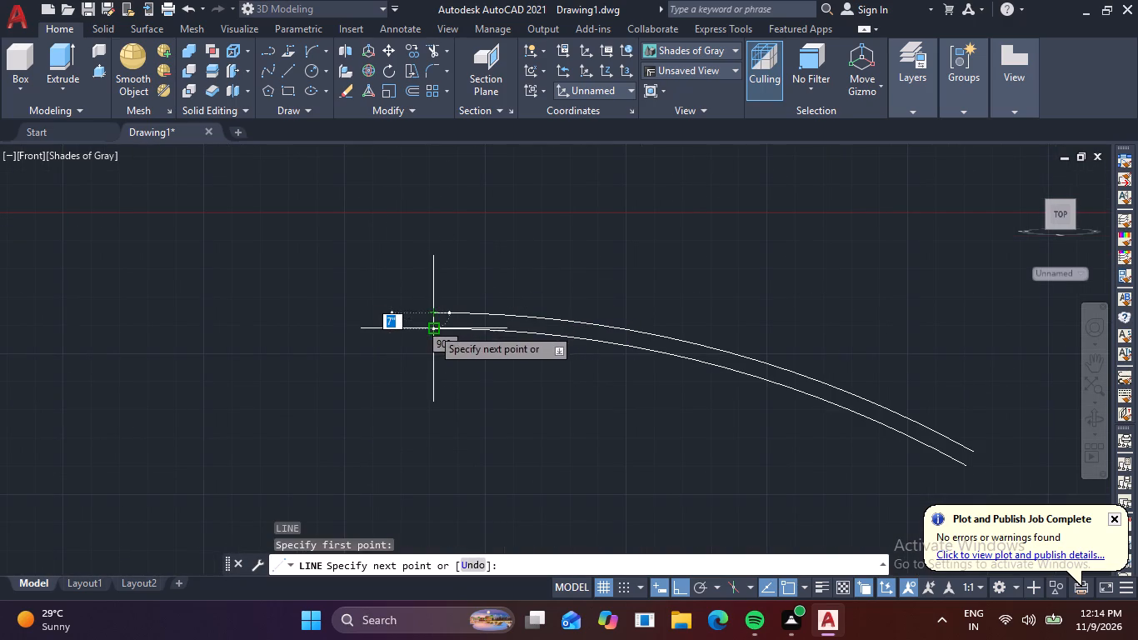
click(432, 327)
key(space)
middle_drag(531, 366, 310, 308)
key(space)
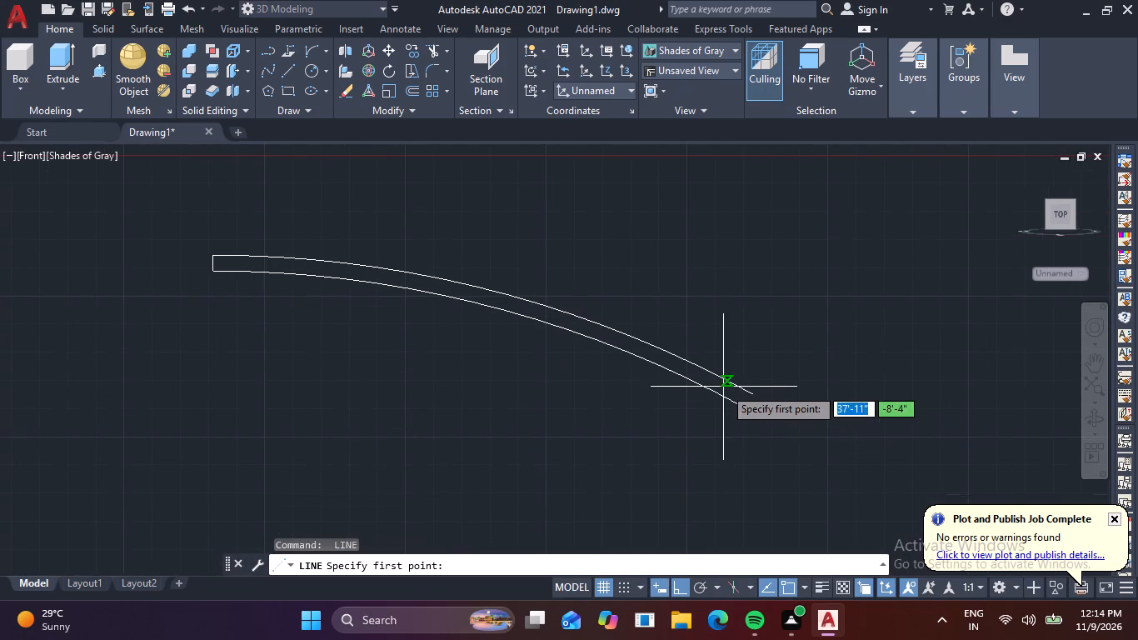
click(749, 397)
click(743, 412)
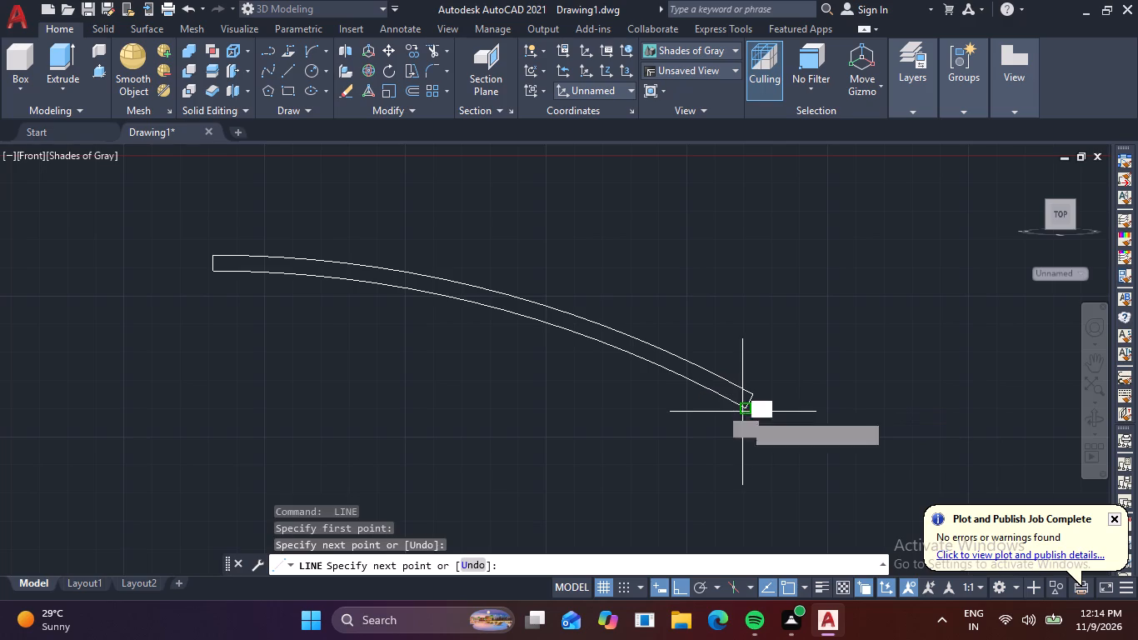
key(space)
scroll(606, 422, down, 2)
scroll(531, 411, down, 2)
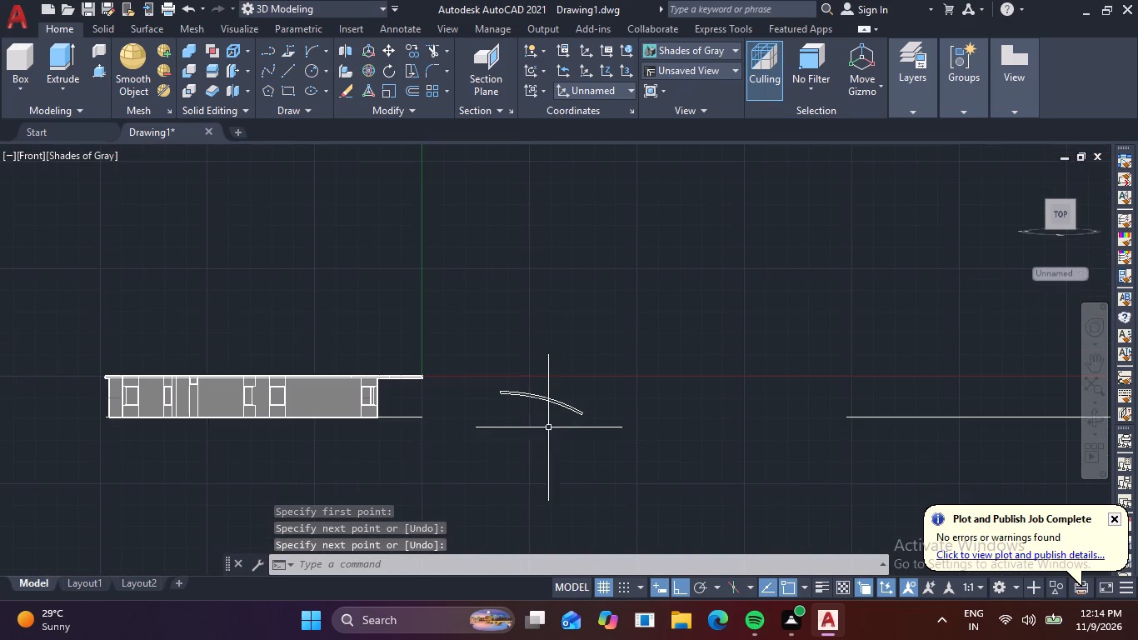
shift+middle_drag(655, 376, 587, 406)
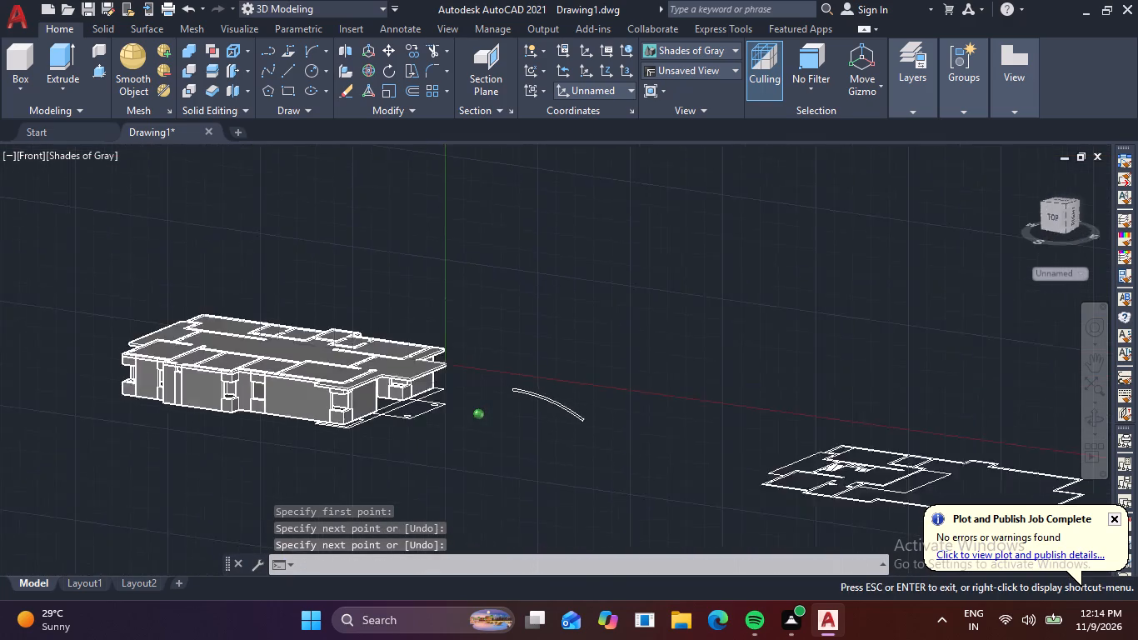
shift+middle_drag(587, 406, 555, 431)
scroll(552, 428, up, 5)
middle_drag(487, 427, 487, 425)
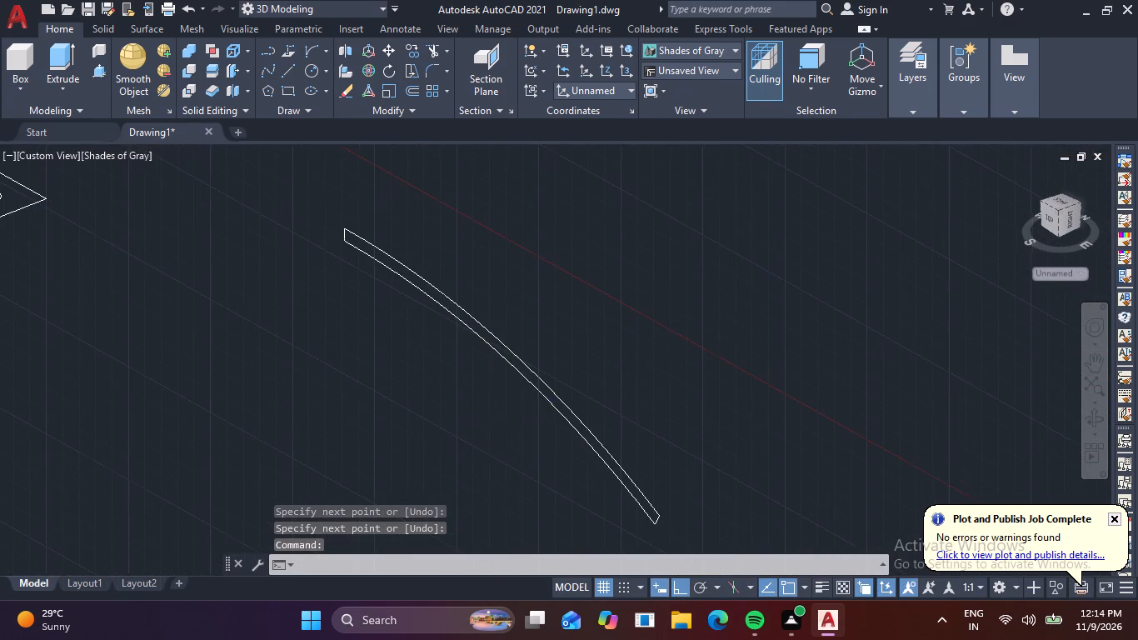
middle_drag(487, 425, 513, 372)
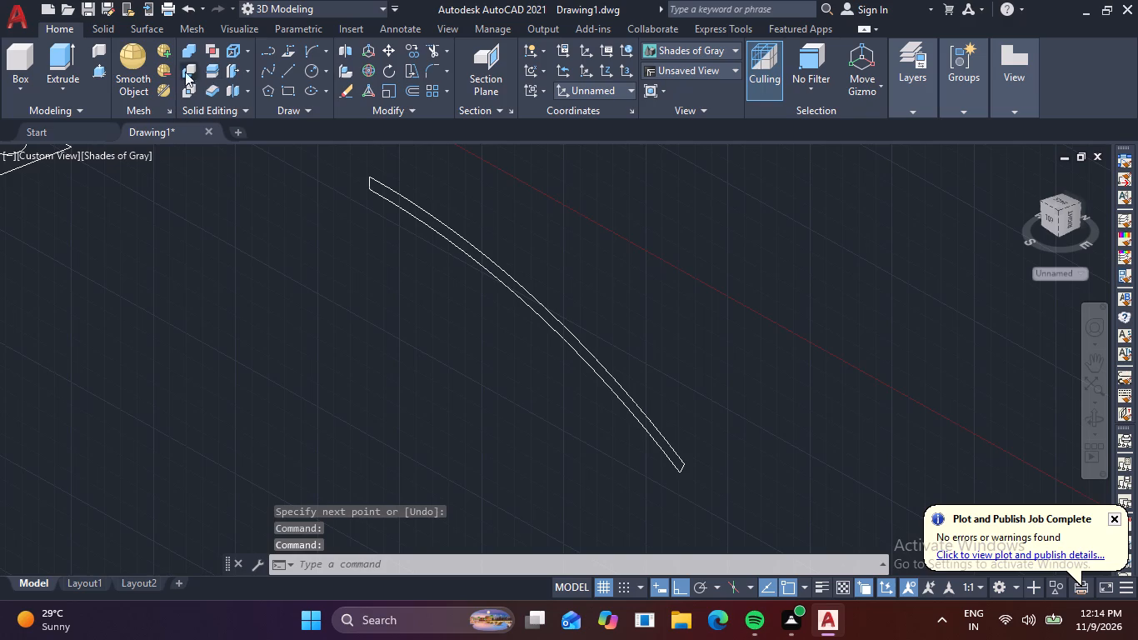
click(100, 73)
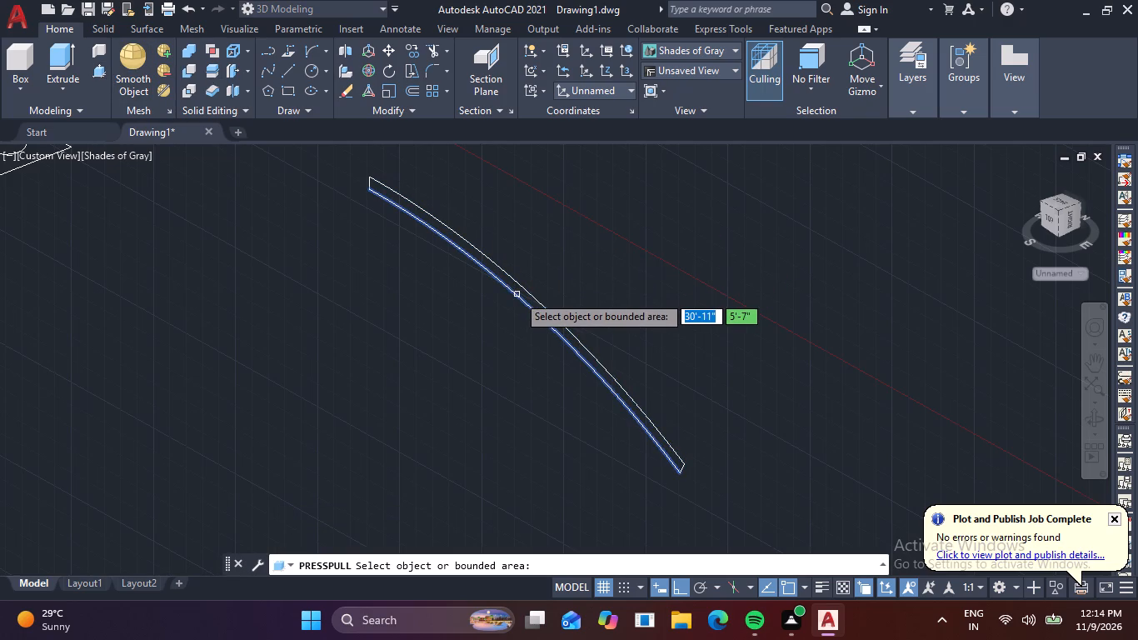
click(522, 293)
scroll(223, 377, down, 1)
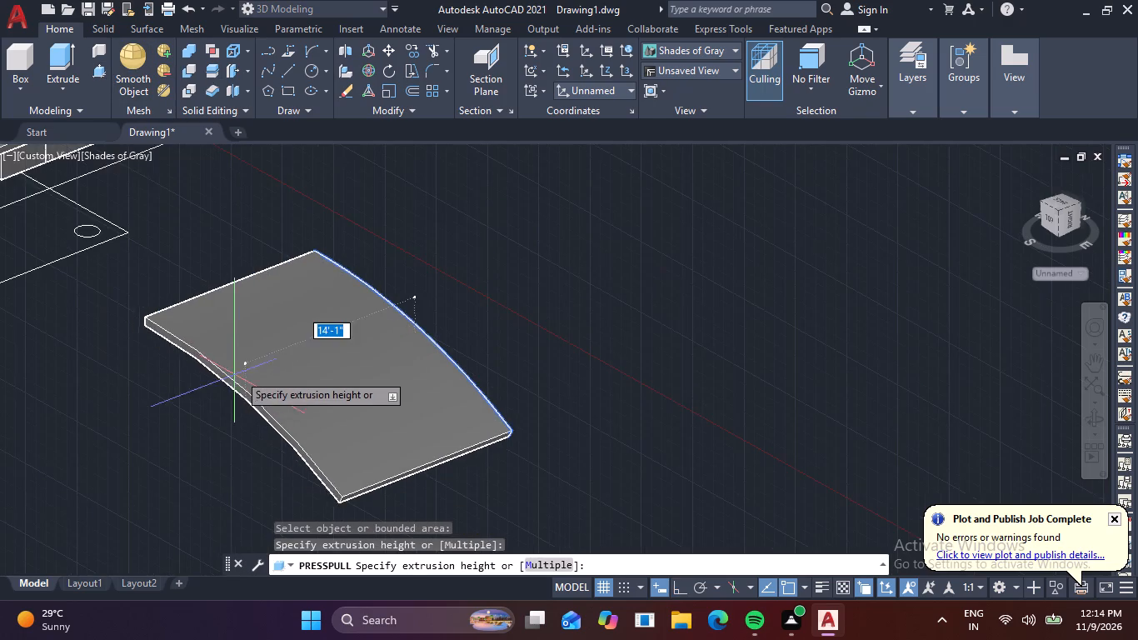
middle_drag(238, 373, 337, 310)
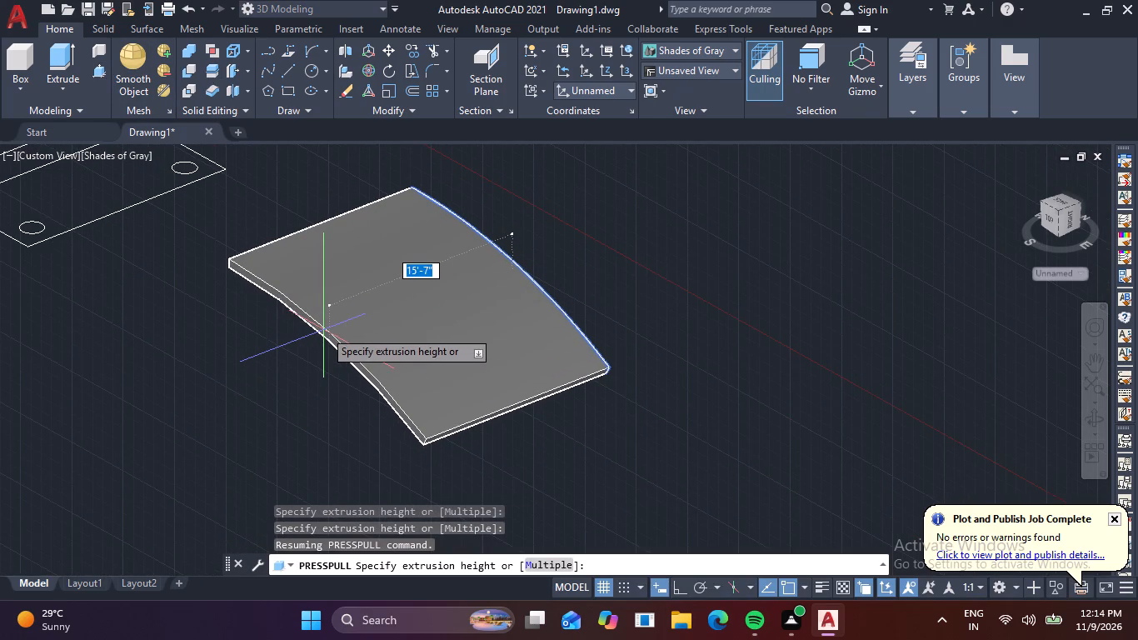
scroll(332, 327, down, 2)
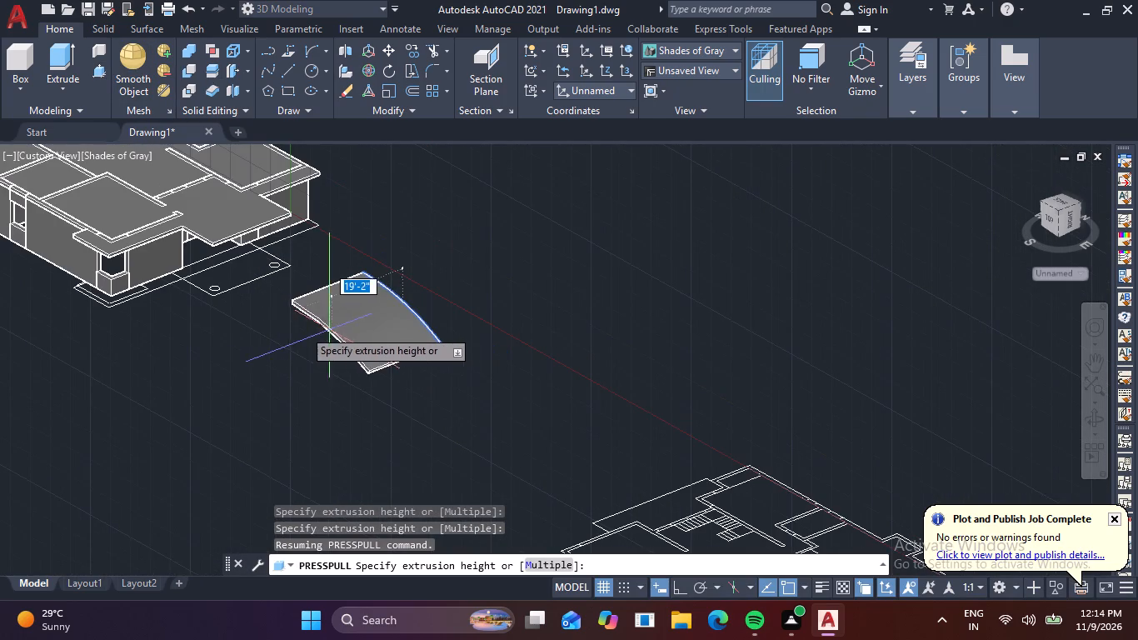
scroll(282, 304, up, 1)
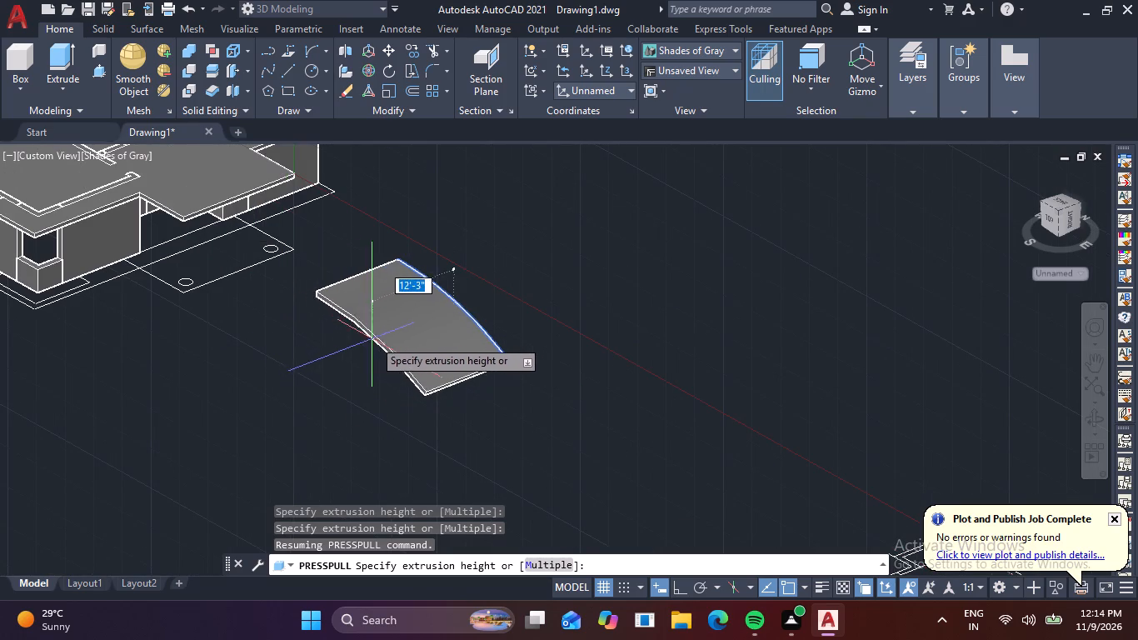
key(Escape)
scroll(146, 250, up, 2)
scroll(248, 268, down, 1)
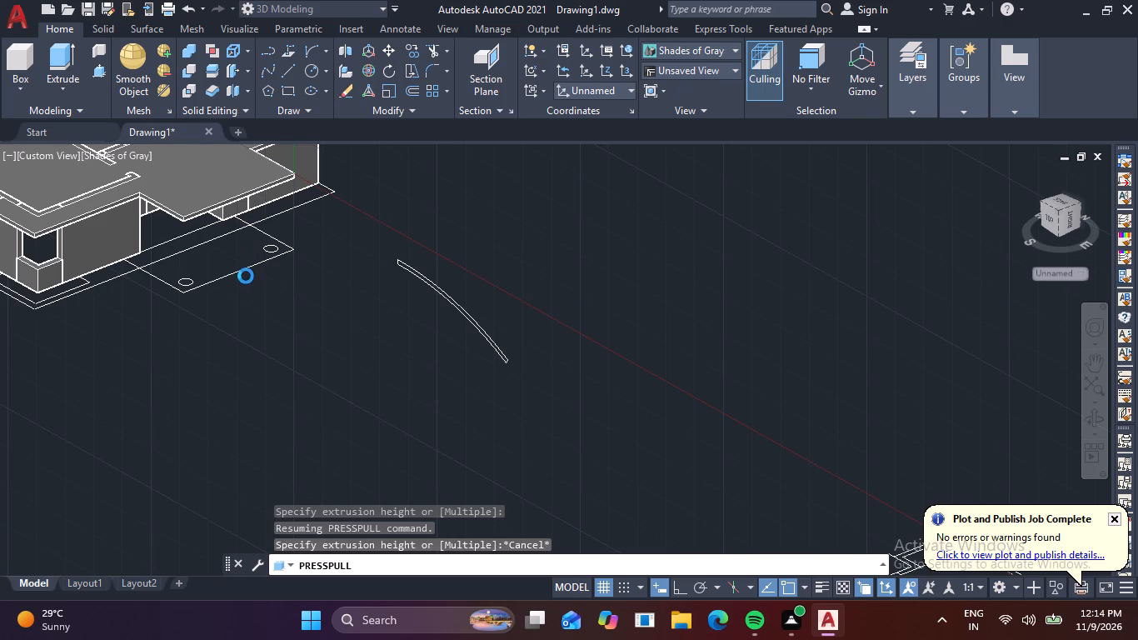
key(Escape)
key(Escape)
Measure the length of the outer edge of the porch outline containing the two column circles, from corner to corner.
scroll(266, 271, down, 2)
middle_drag(302, 326, 332, 393)
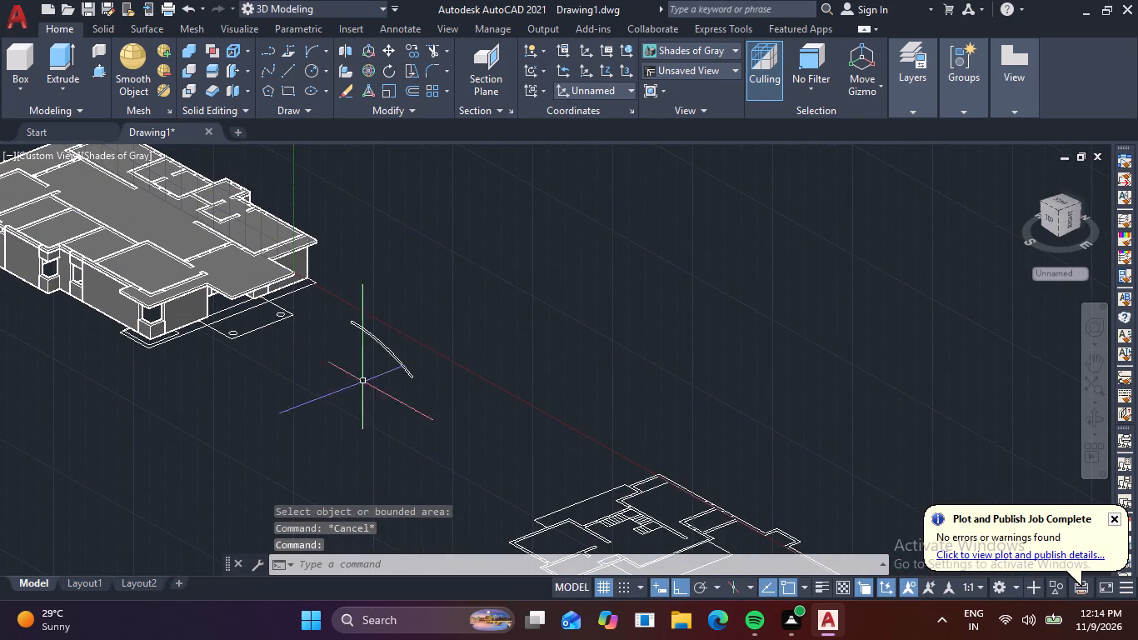
scroll(242, 297, up, 4)
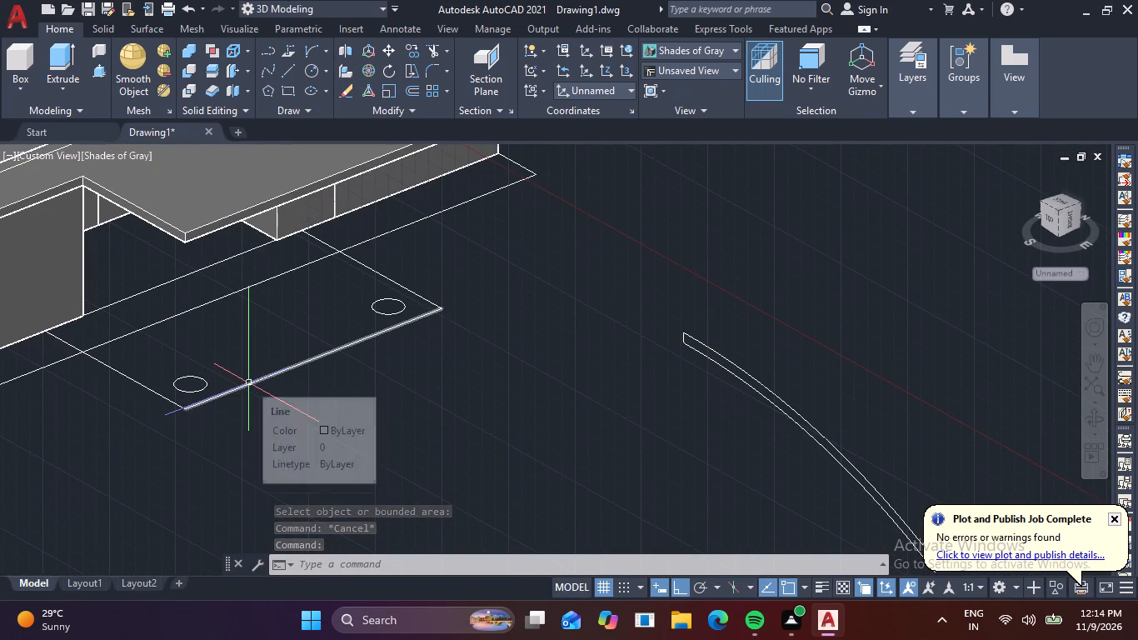
click(249, 383)
key(Escape)
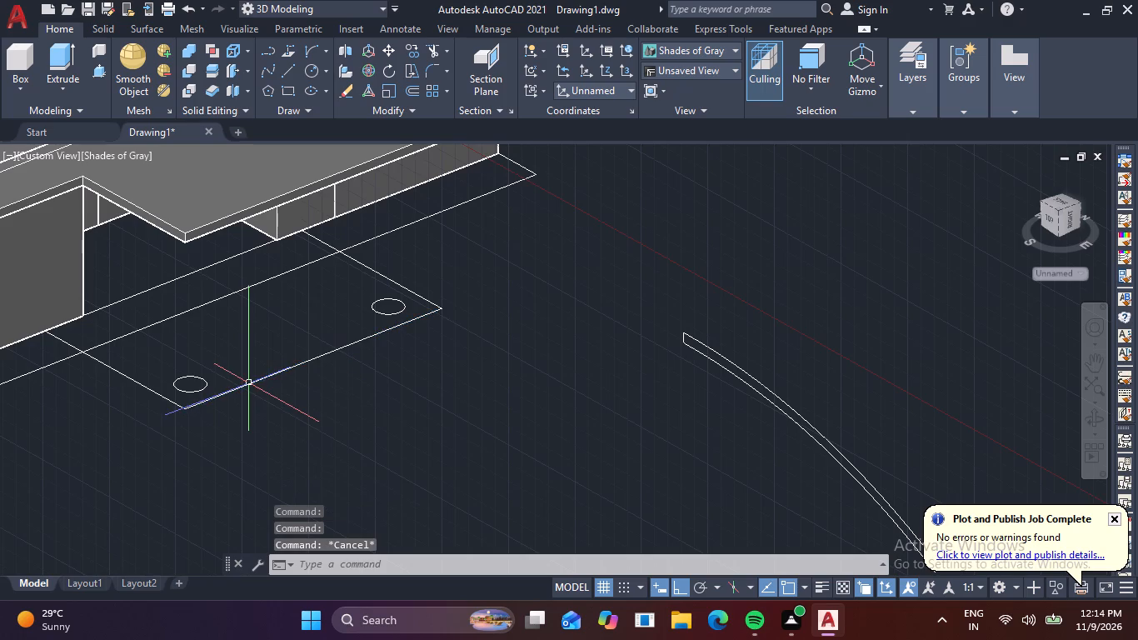
click(290, 70)
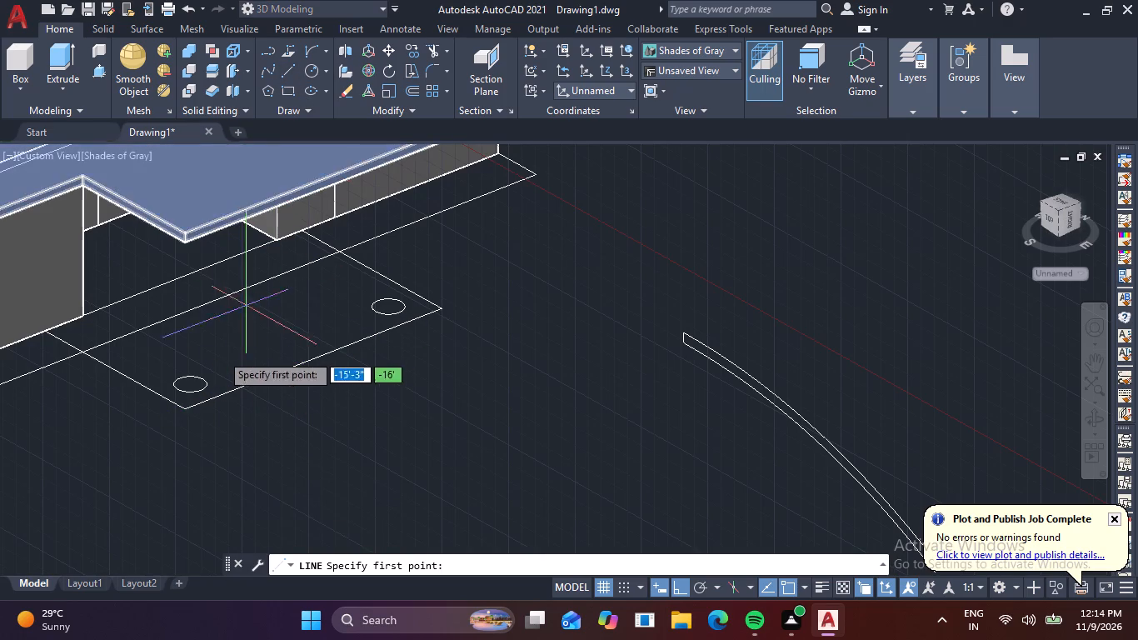
click(179, 407)
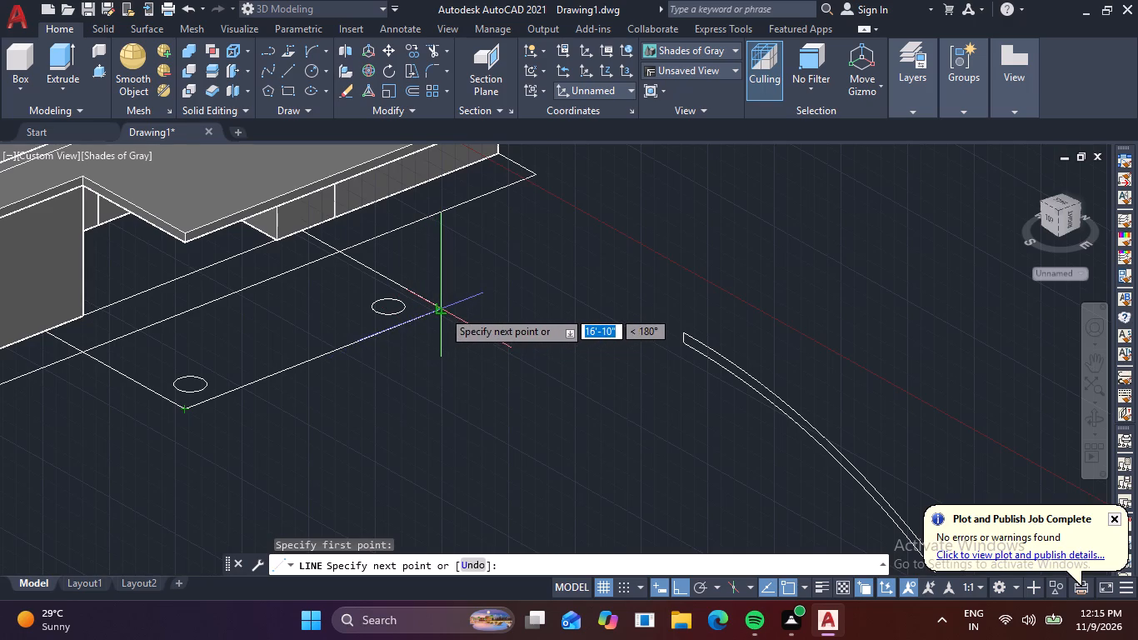
key(Escape)
Press-pull the closed arc profile 16'10" to form the curved canopy solid.
scroll(469, 352, down, 1)
middle_drag(459, 372, 332, 300)
scroll(535, 290, up, 2)
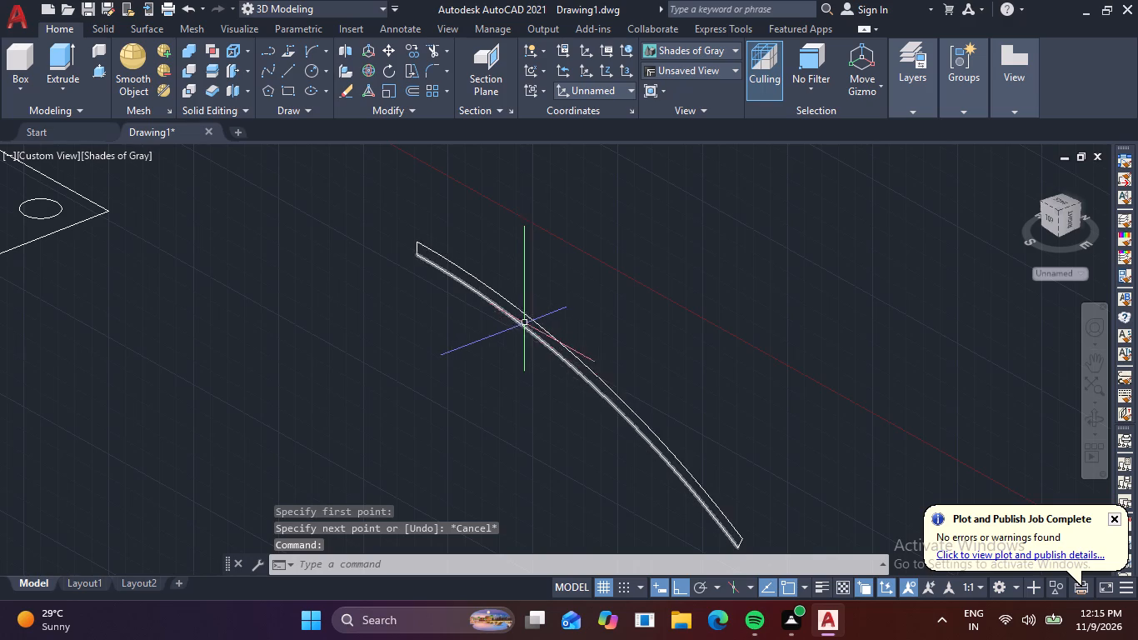
click(99, 74)
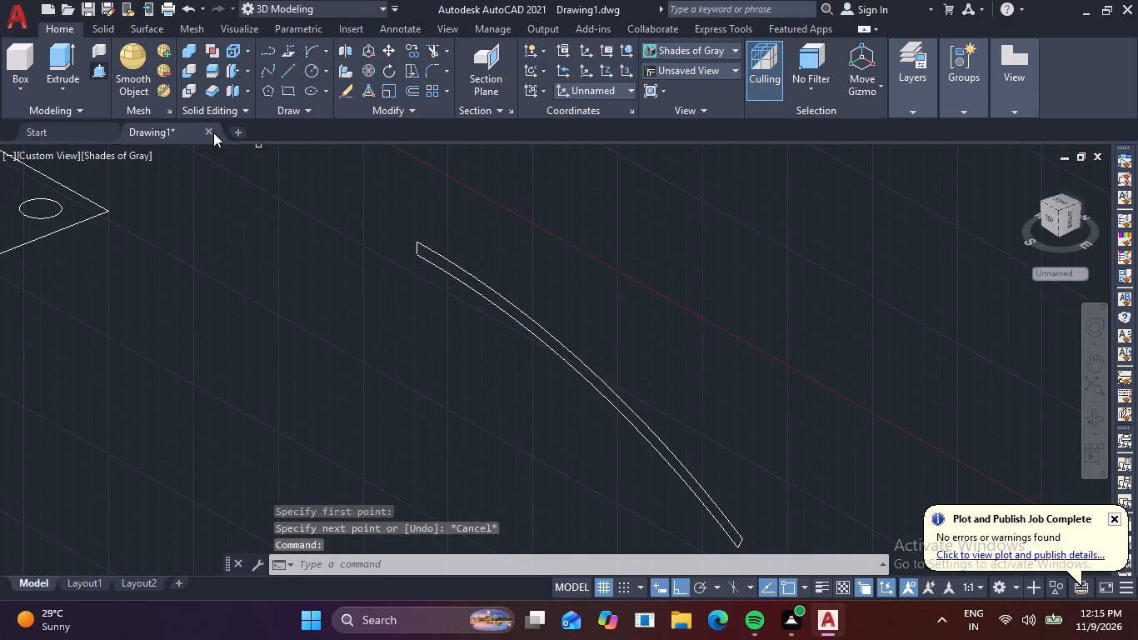
click(462, 275)
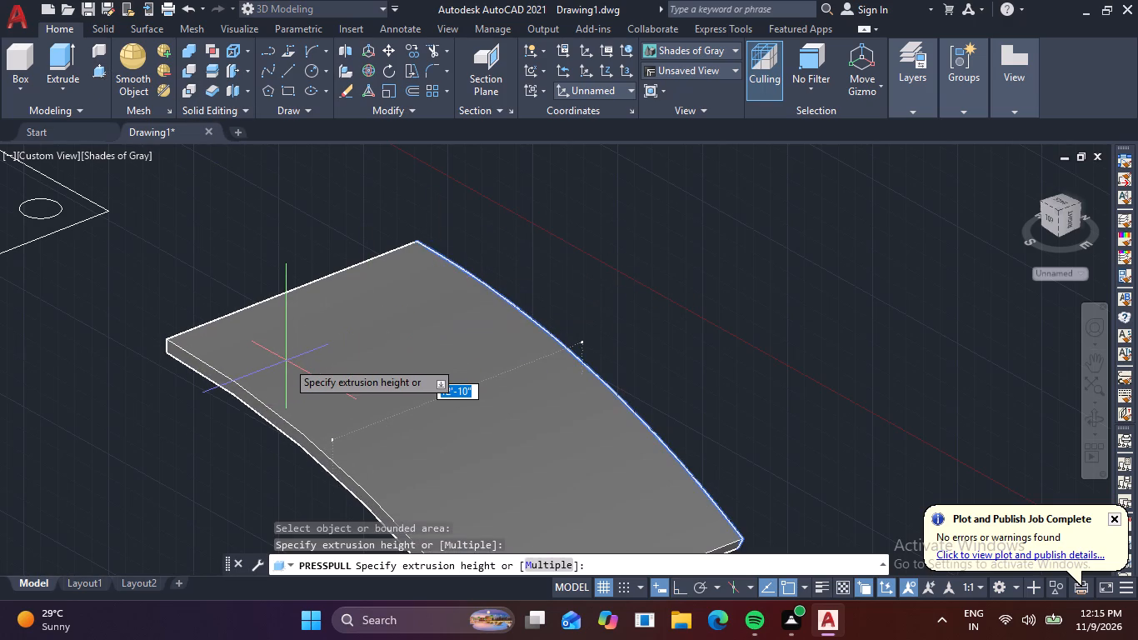
key(1)
key(6)
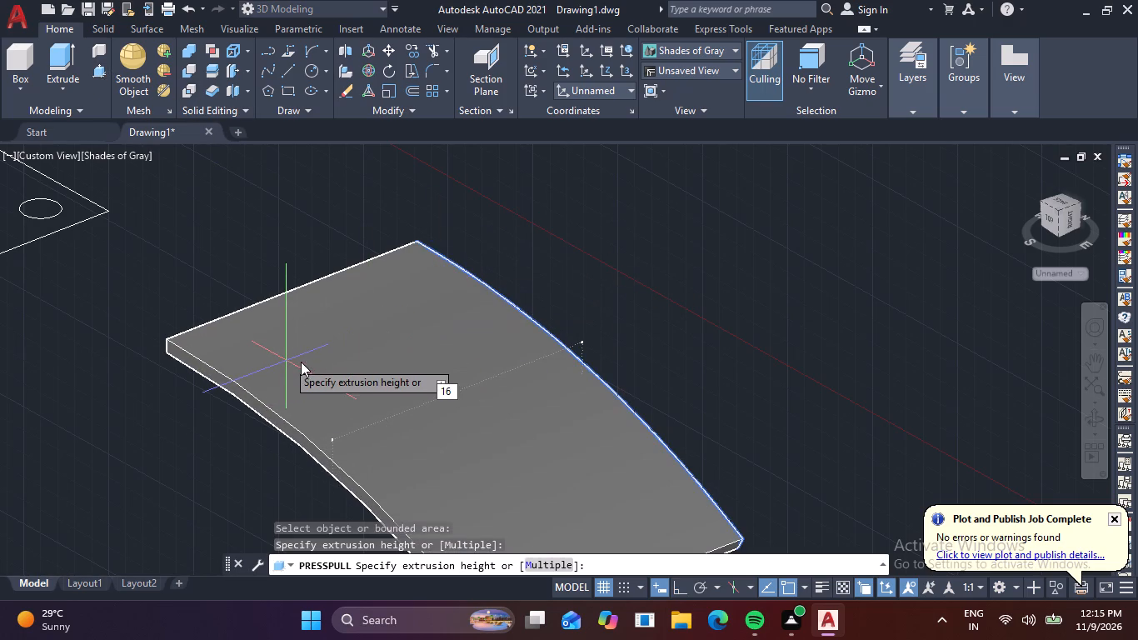
key(apostrophe)
key(1)
key(0)
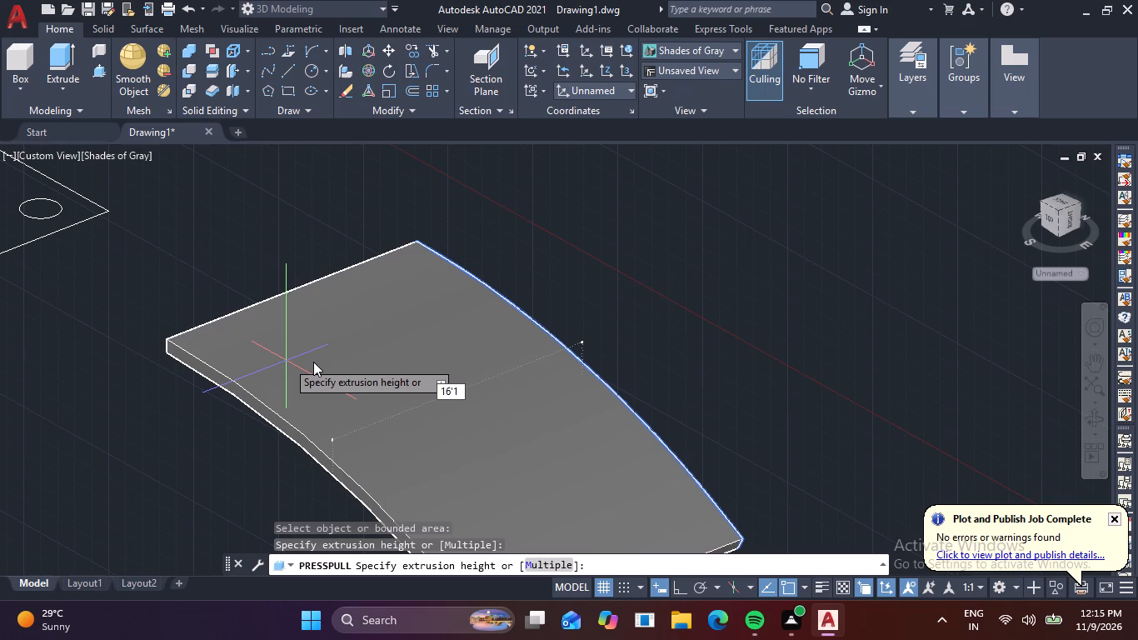
key(Return)
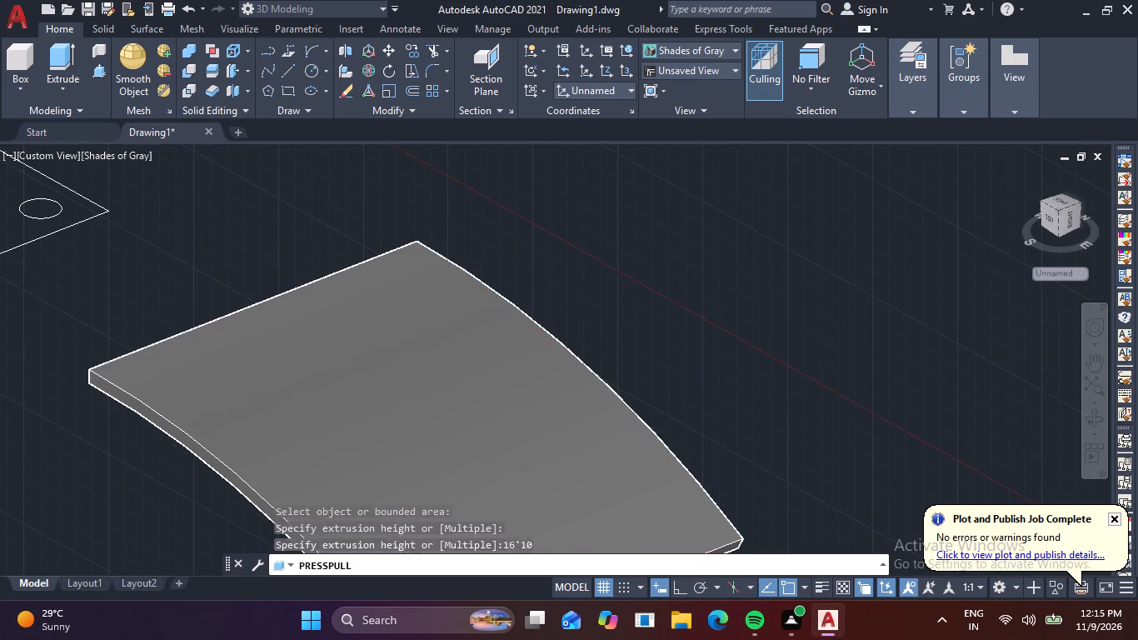
scroll(354, 335, down, 1)
key(Escape)
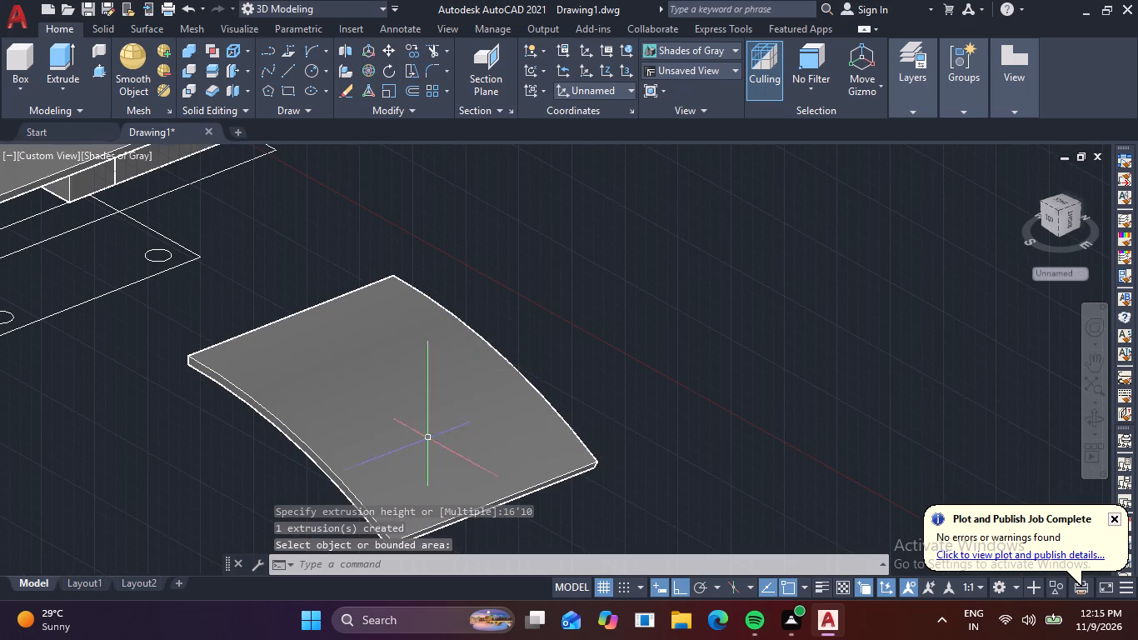
Move the curved canopy solid horizontally about 27' toward the house so its inner end sits beneath the porch slab.
click(372, 440)
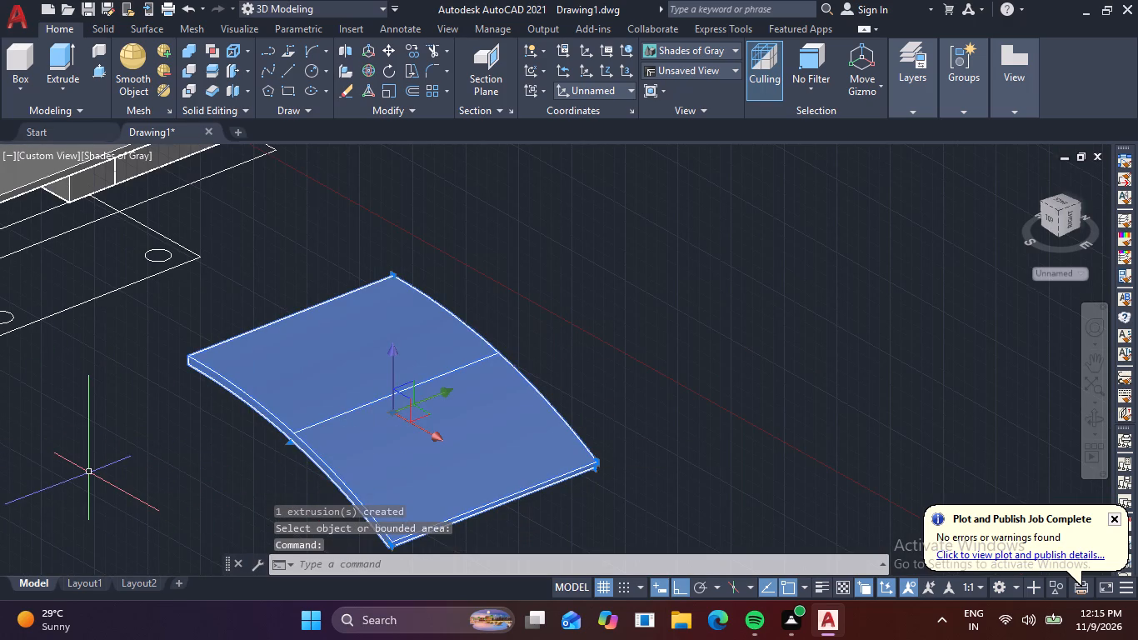
shift+middle_drag(90, 472, 191, 432)
key(m)
key(space)
scroll(237, 384, up, 1)
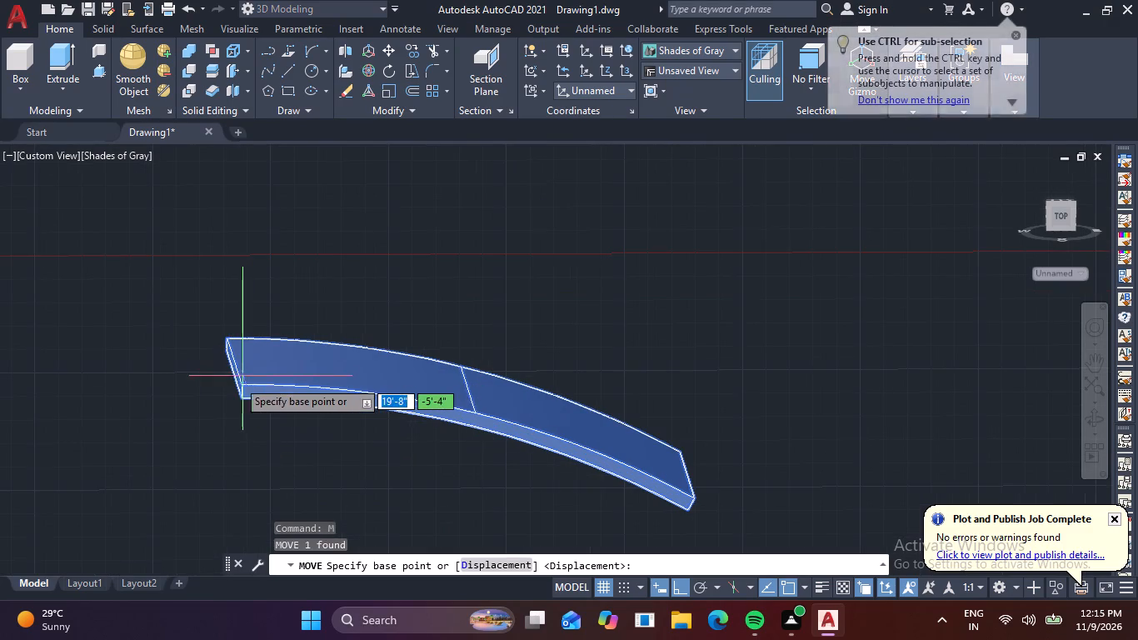
click(238, 386)
scroll(132, 333, down, 2)
middle_drag(132, 333, 383, 348)
scroll(181, 348, up, 2)
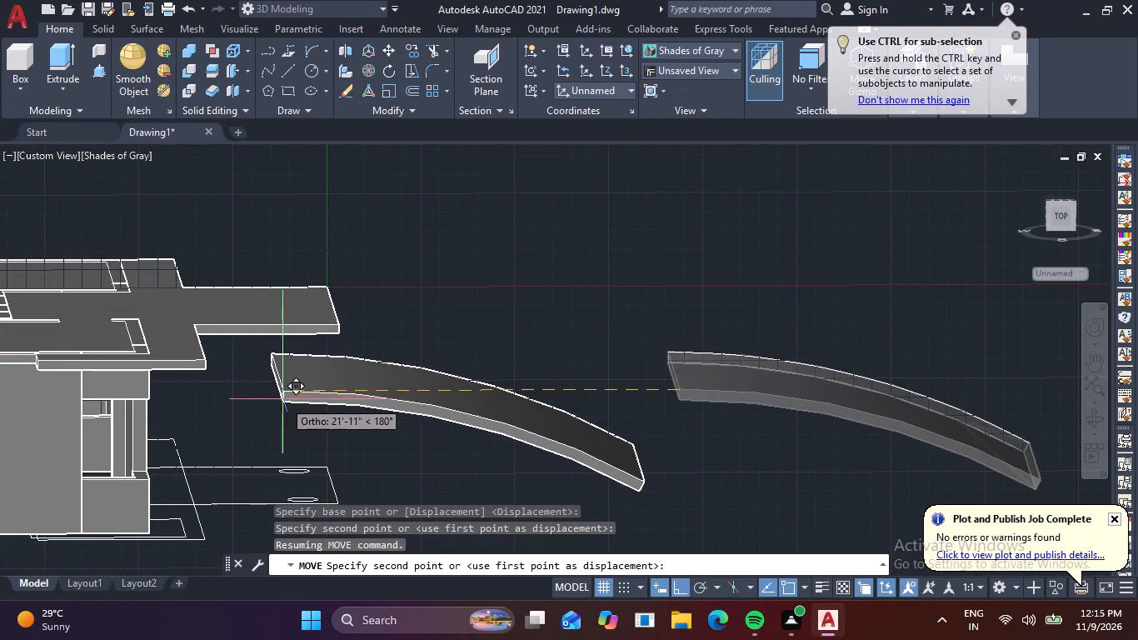
shift+middle_drag(282, 400, 269, 375)
scroll(191, 322, up, 2)
middle_drag(220, 315, 288, 318)
scroll(277, 317, up, 1)
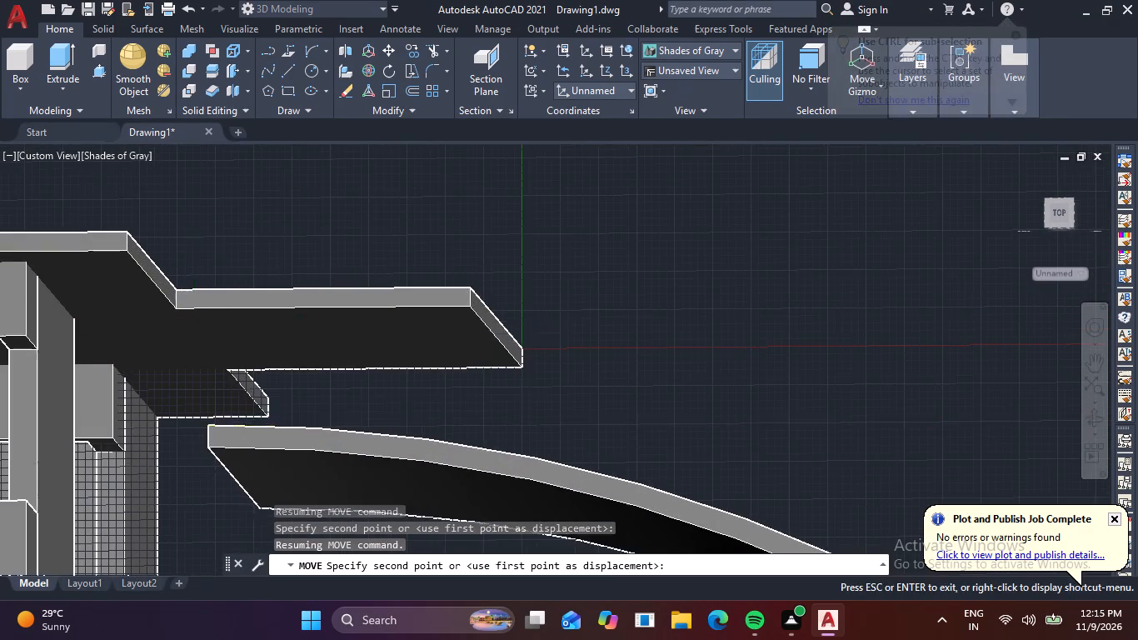
middle_drag(288, 318, 331, 327)
shift+middle_drag(279, 364, 298, 368)
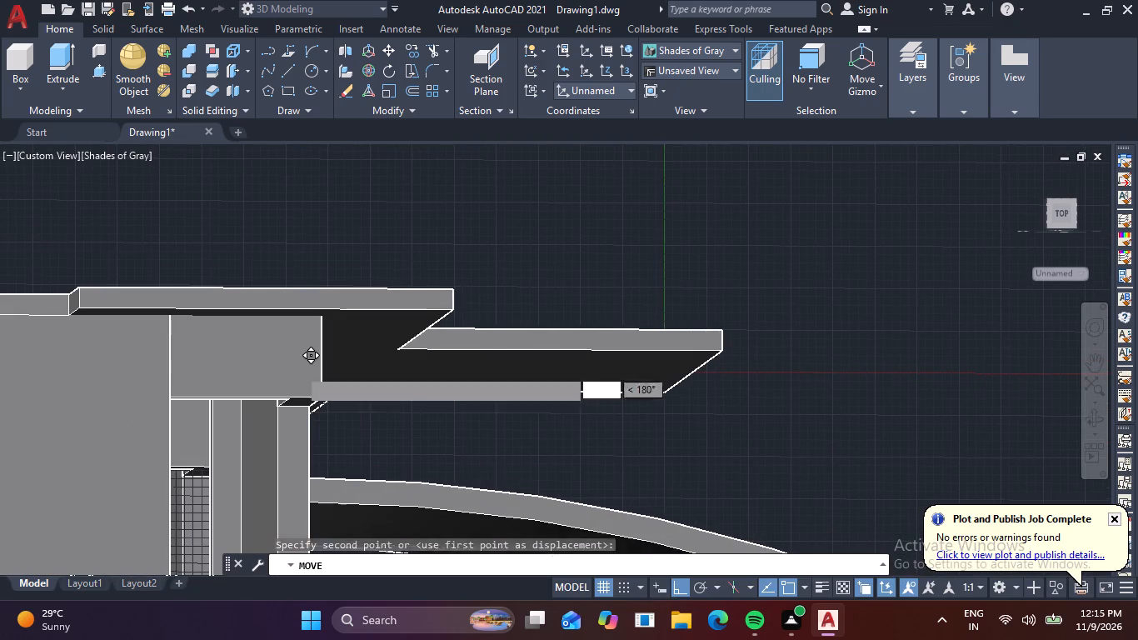
key(F7)
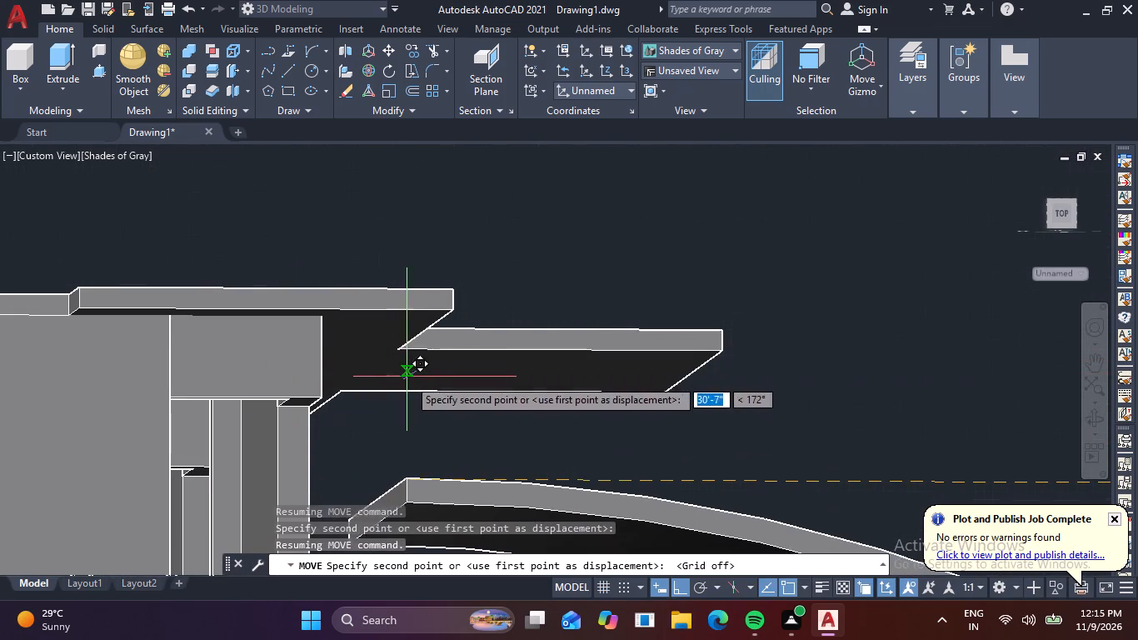
shift+middle_drag(408, 381, 393, 377)
scroll(387, 345, up, 3)
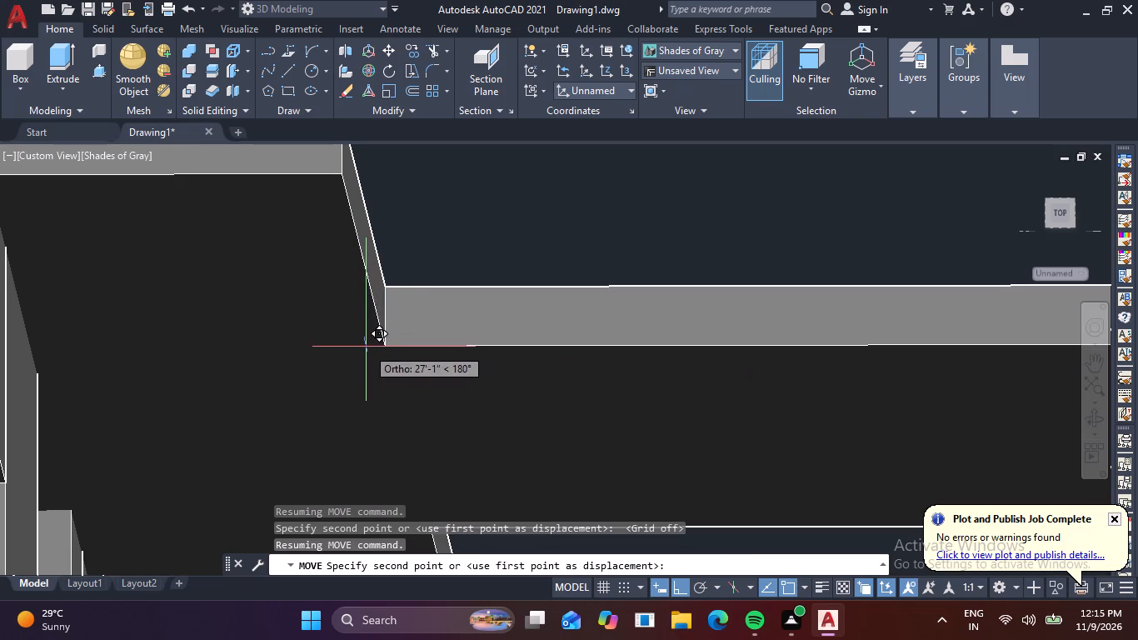
scroll(380, 352, up, 4)
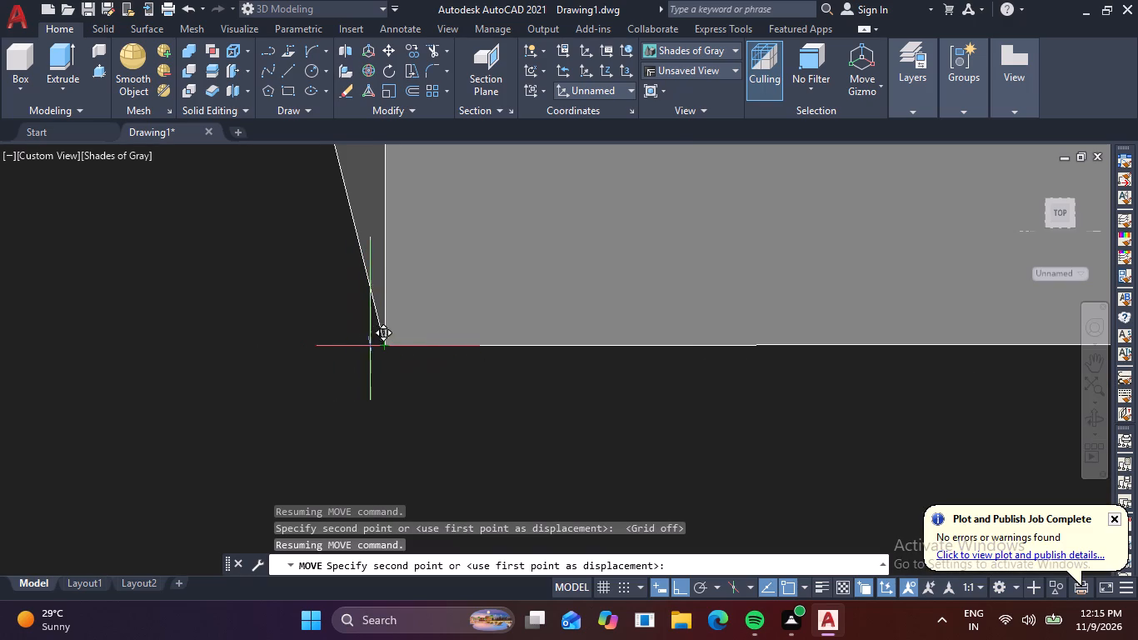
scroll(397, 347, up, 2)
middle_drag(408, 366, 470, 370)
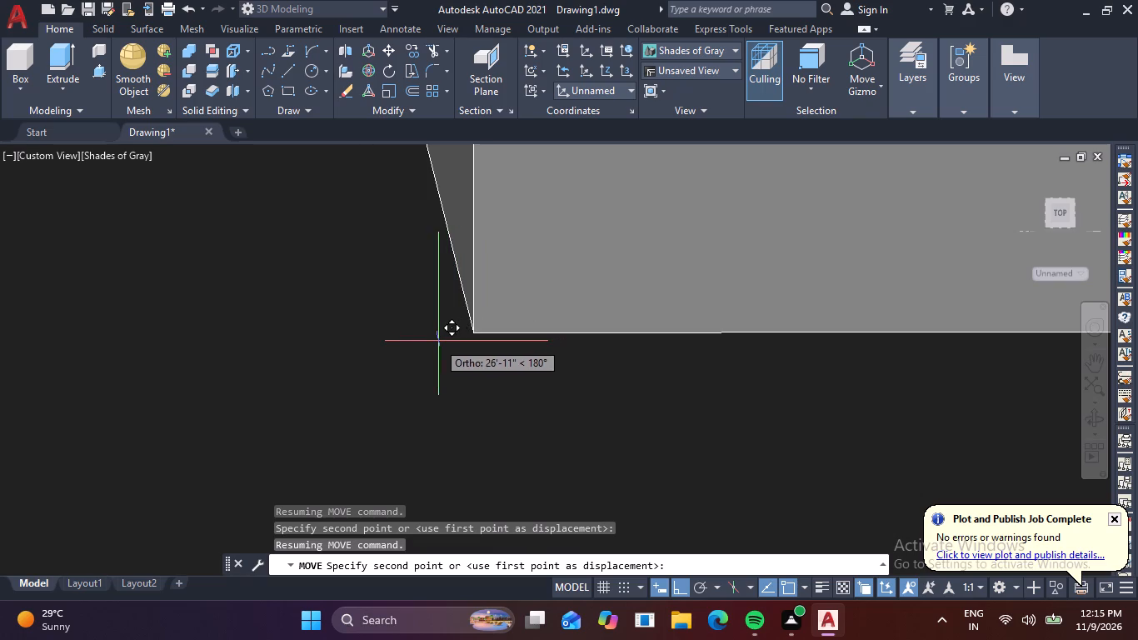
scroll(468, 345, down, 3)
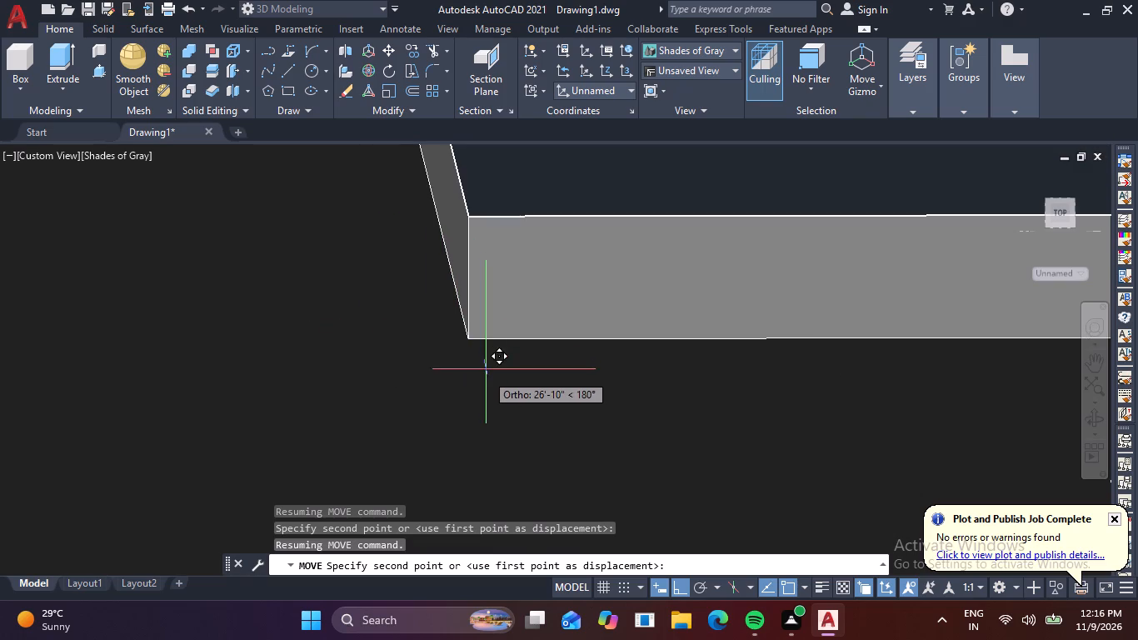
scroll(484, 375, down, 3)
scroll(475, 375, up, 2)
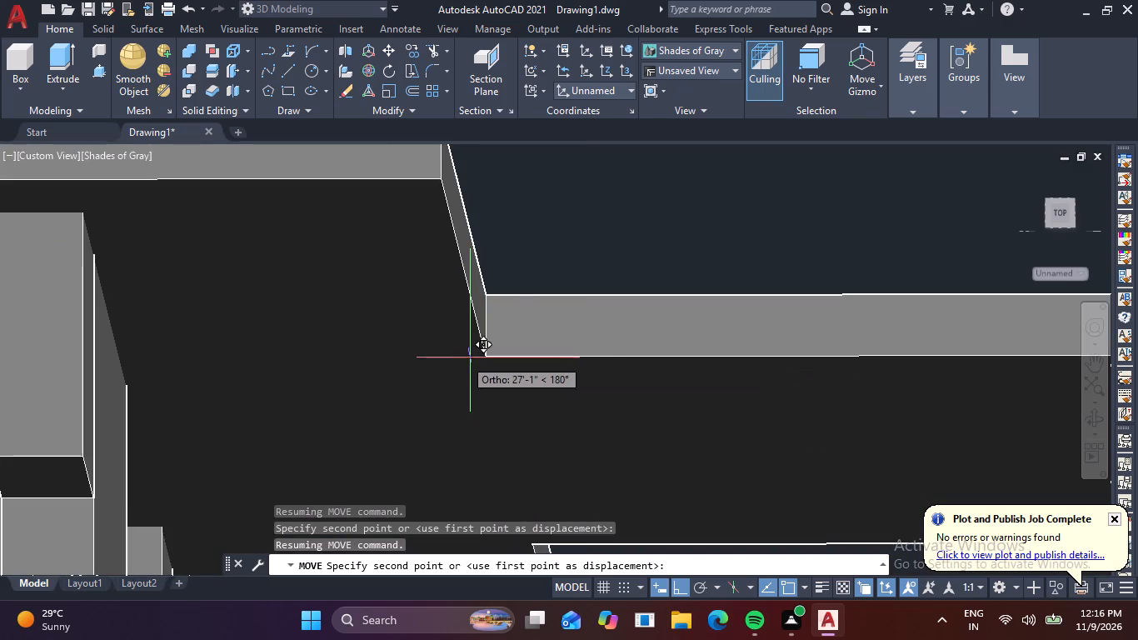
click(435, 364)
scroll(428, 382, down, 3)
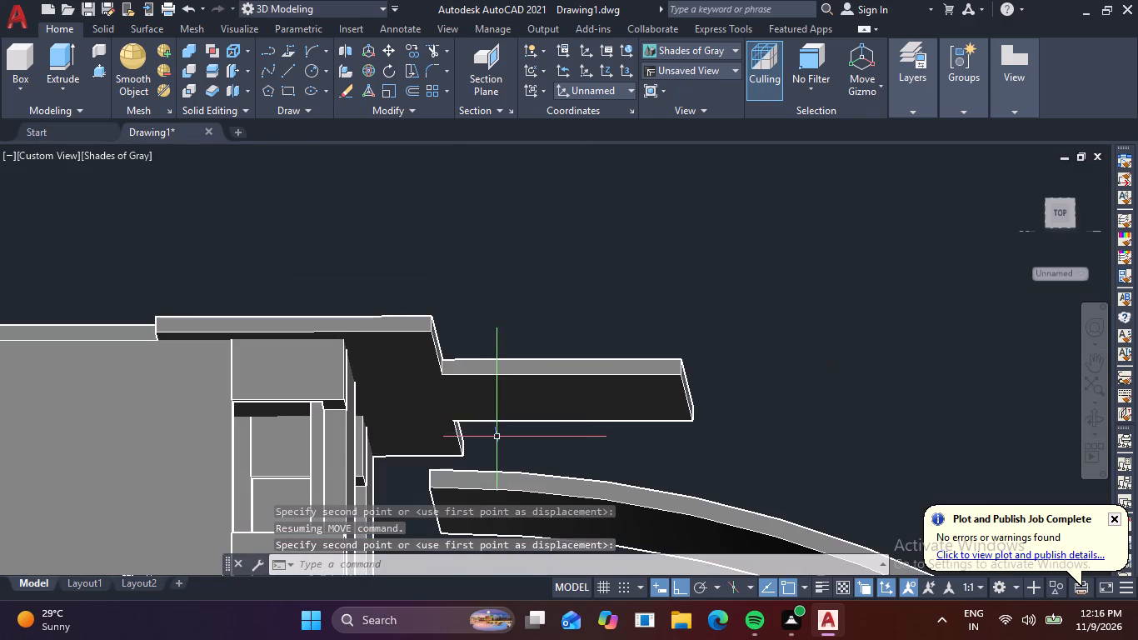
Move the canopy solid straight up about 3'-3" so its inner top edge meets the underside of the porch slab.
scroll(498, 447, down, 2)
scroll(476, 472, up, 3)
click(479, 448)
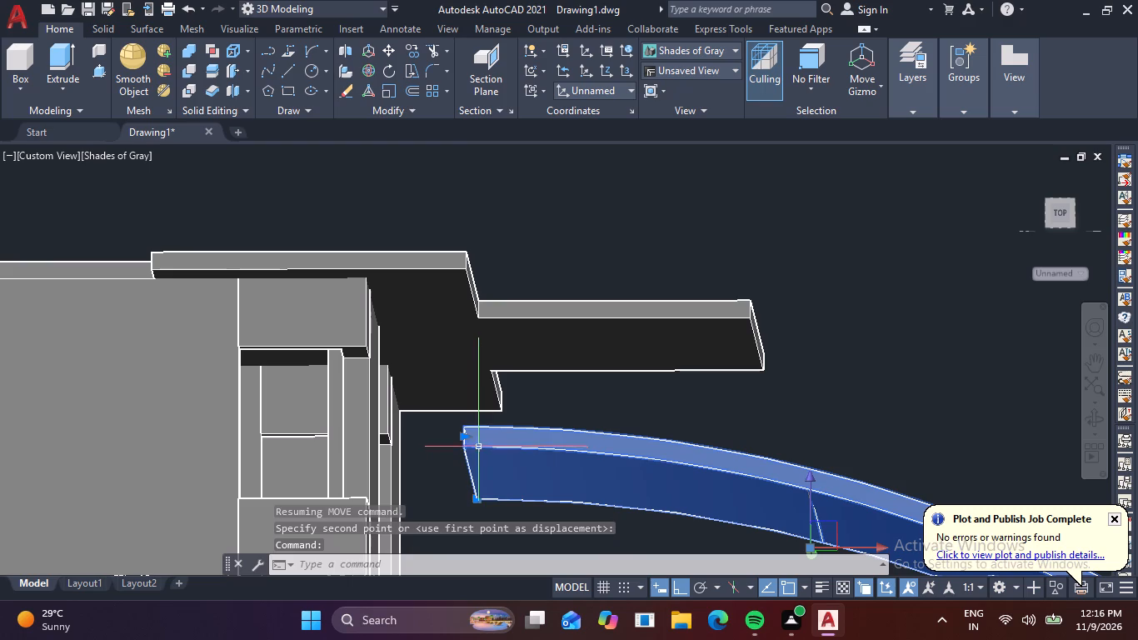
text(m)
key(space)
scroll(458, 431, up, 3)
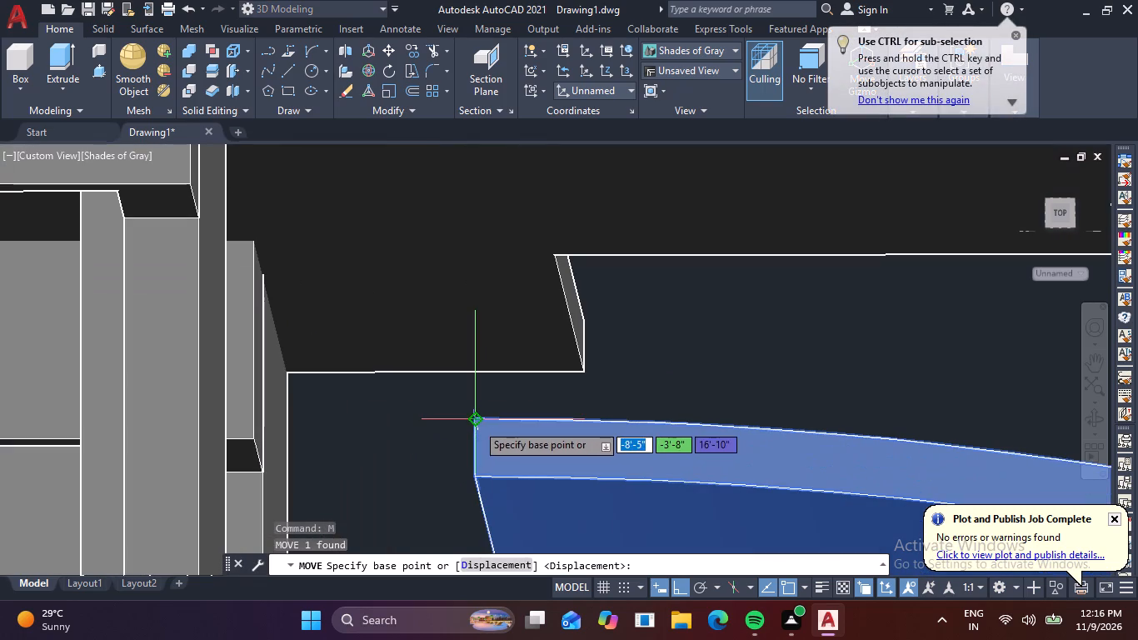
click(477, 423)
middle_drag(448, 194, 470, 397)
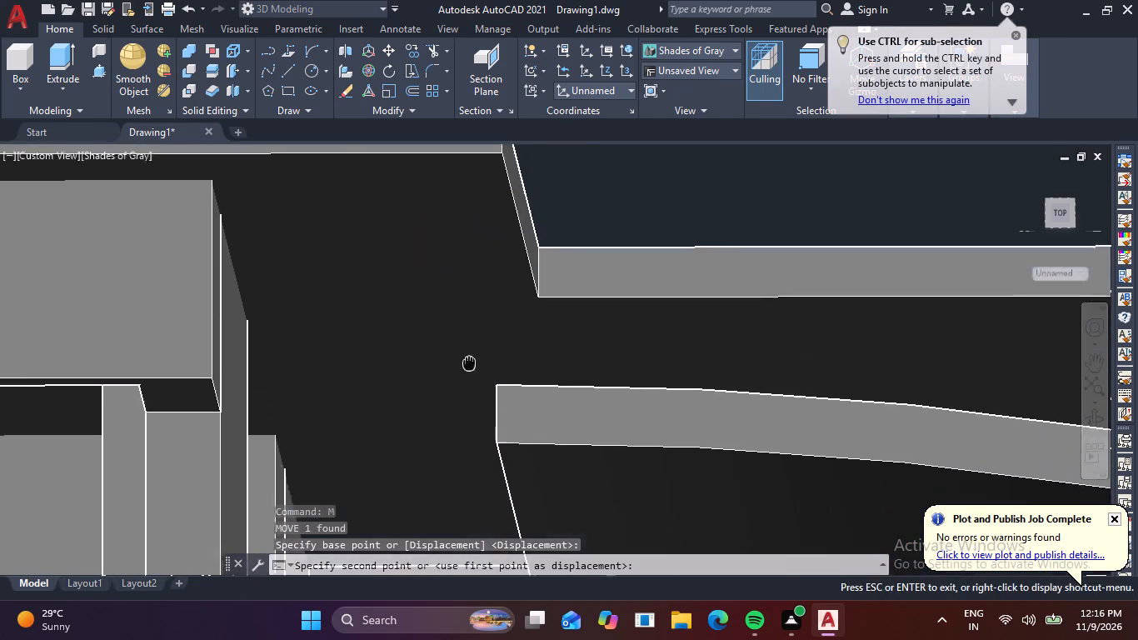
middle_drag(470, 397, 465, 429)
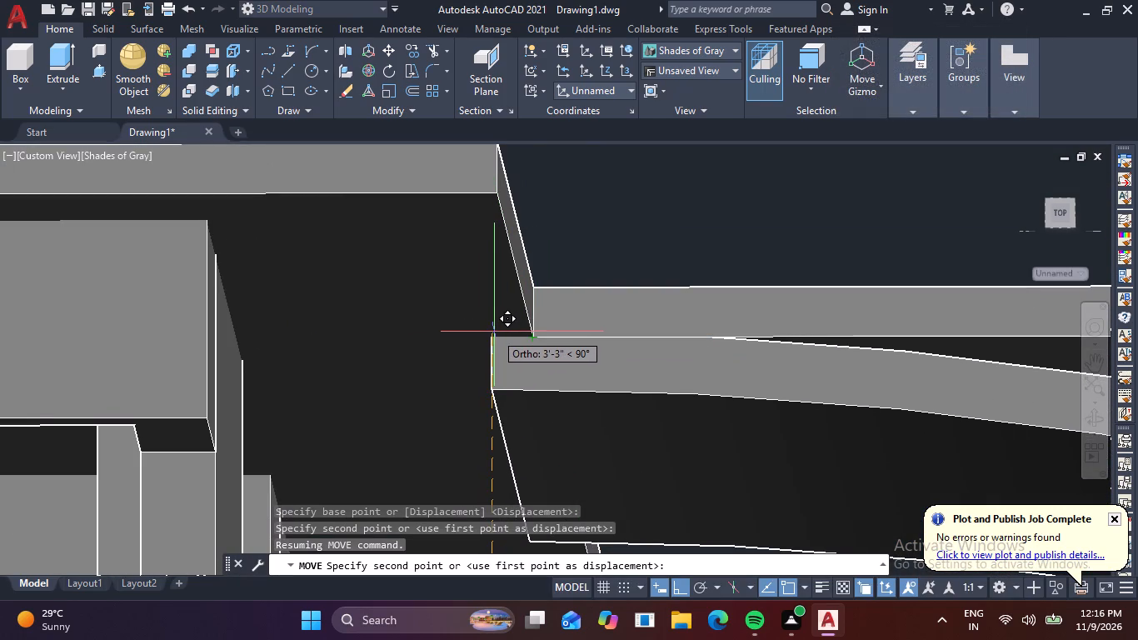
click(495, 332)
Shift the canopy solid freehand to a spot slightly farther out from the house.
scroll(497, 390, down, 4)
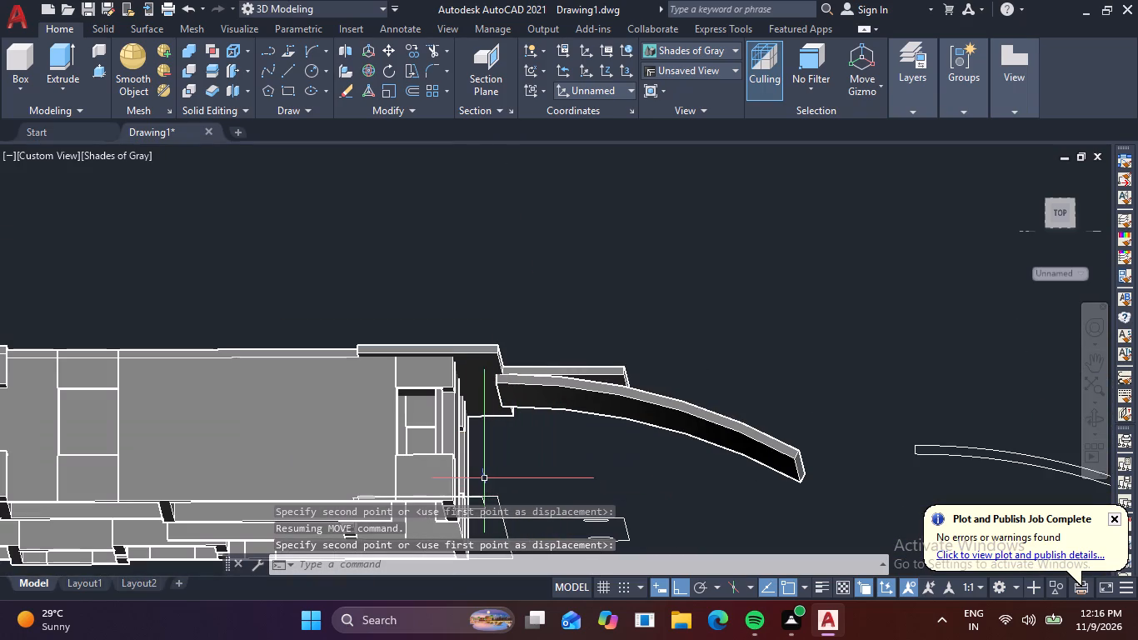
shift+middle_drag(431, 453, 420, 492)
middle_drag(469, 483, 455, 401)
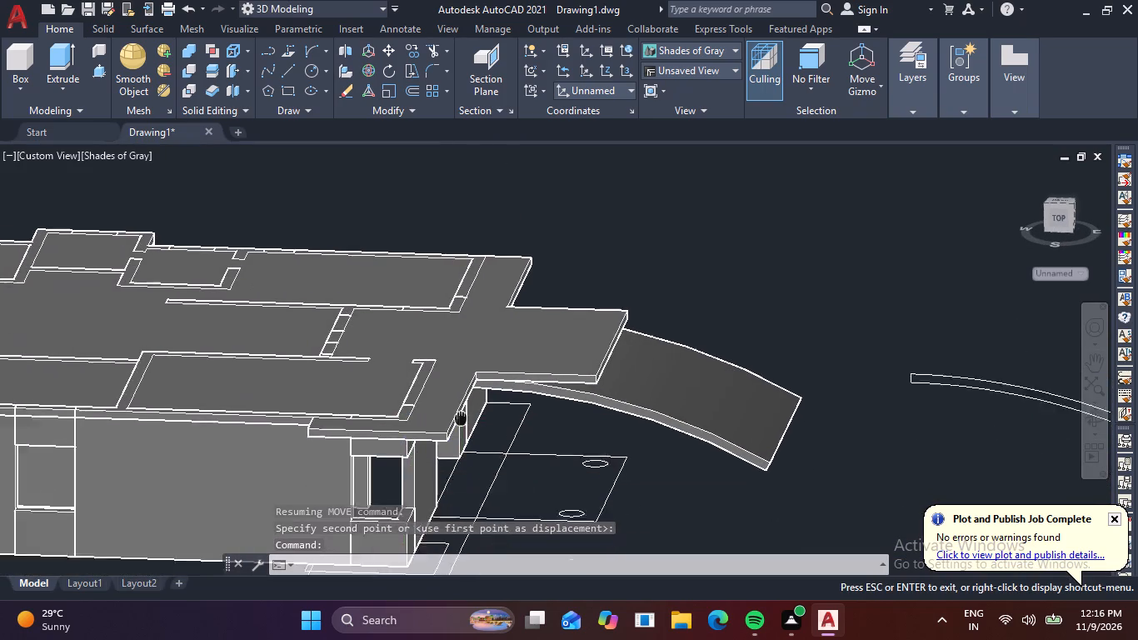
middle_drag(455, 401, 424, 311)
scroll(537, 348, up, 1)
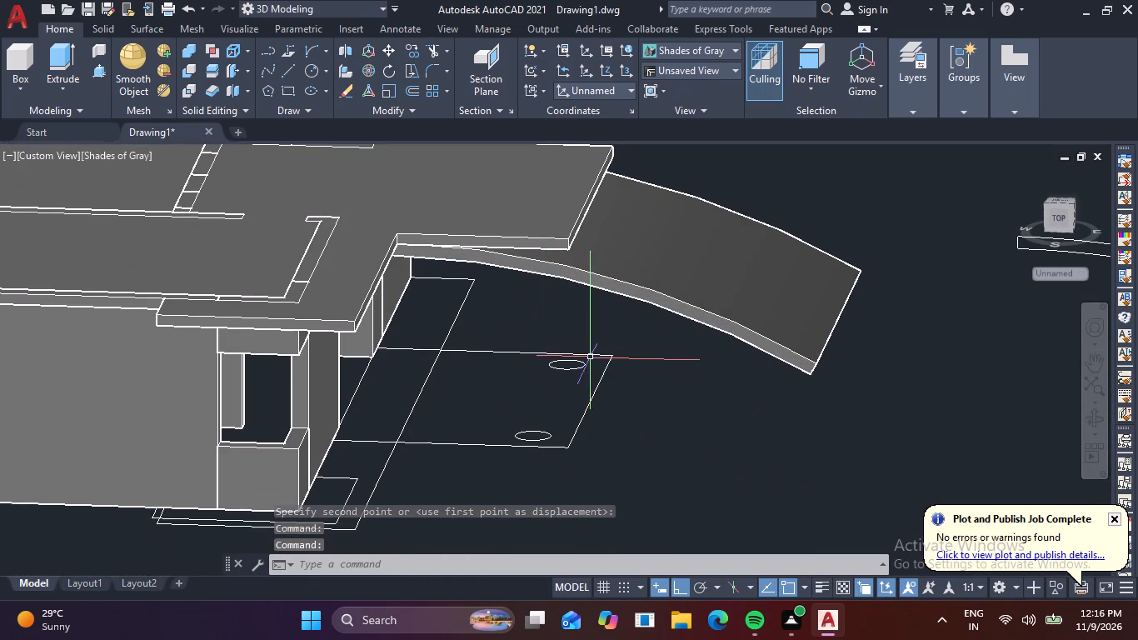
scroll(578, 364, down, 1)
scroll(640, 320, up, 1)
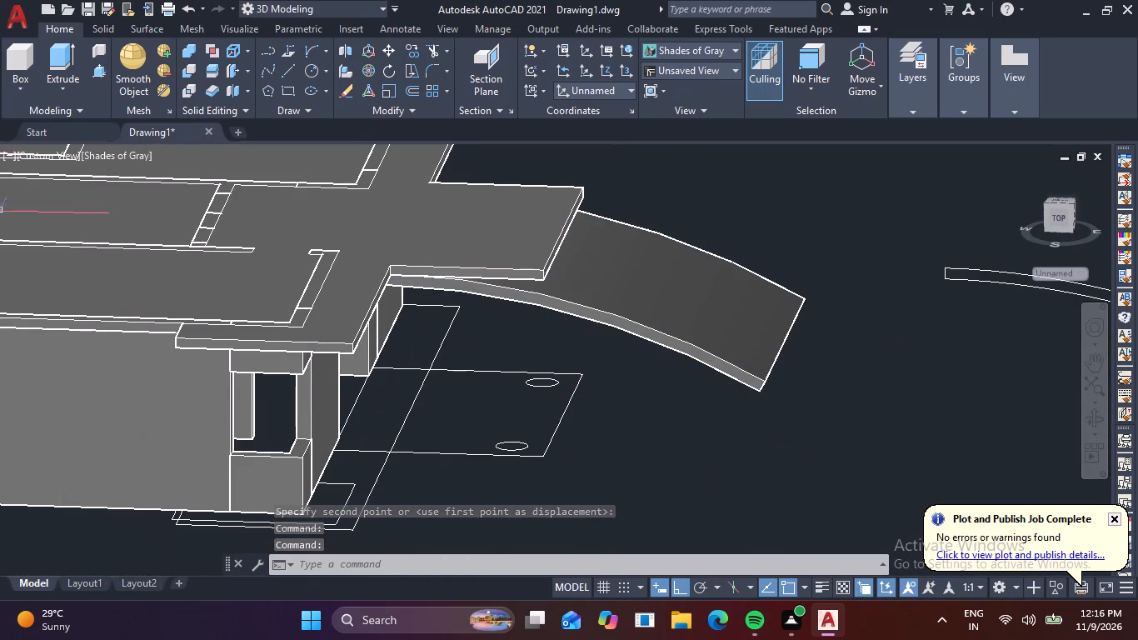
scroll(752, 397, up, 2)
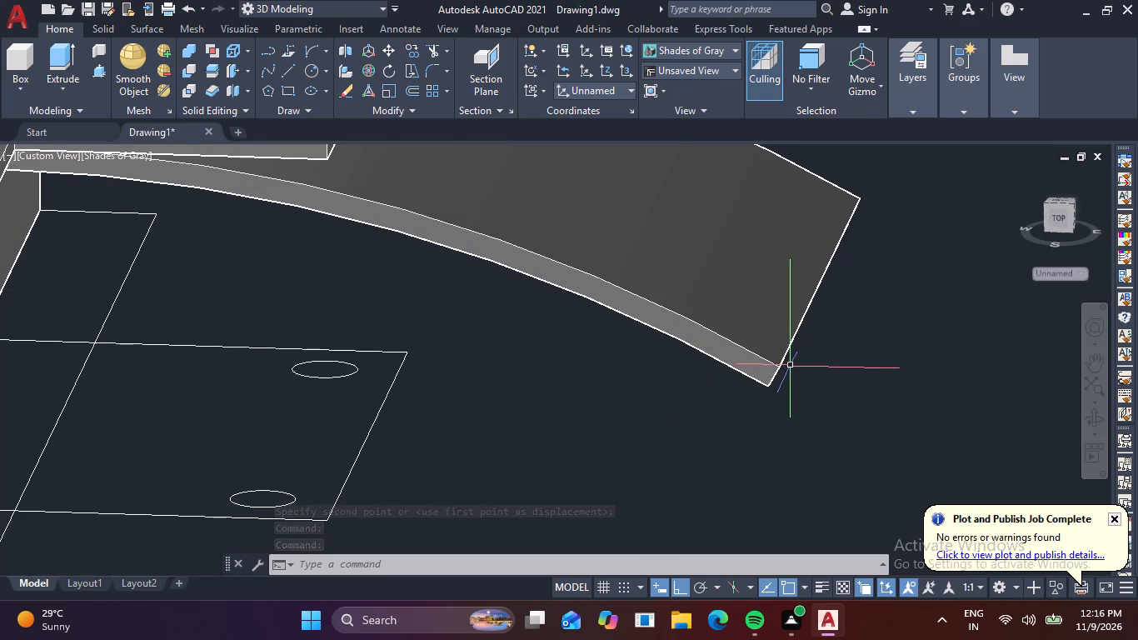
click(771, 333)
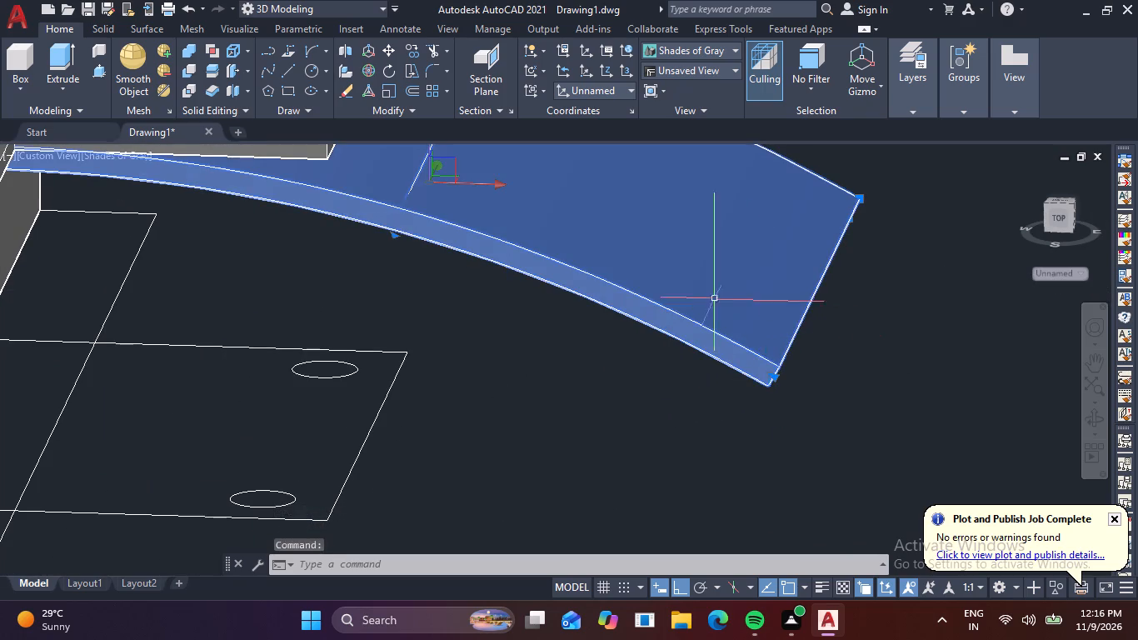
middle_drag(675, 317, 600, 502)
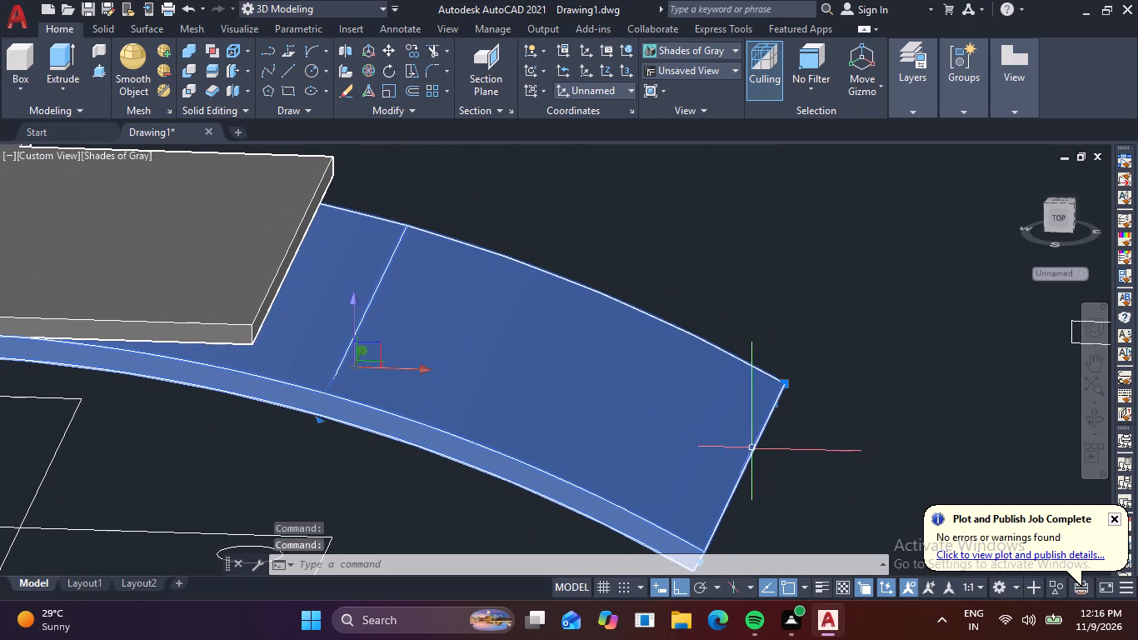
drag(751, 458, 500, 335)
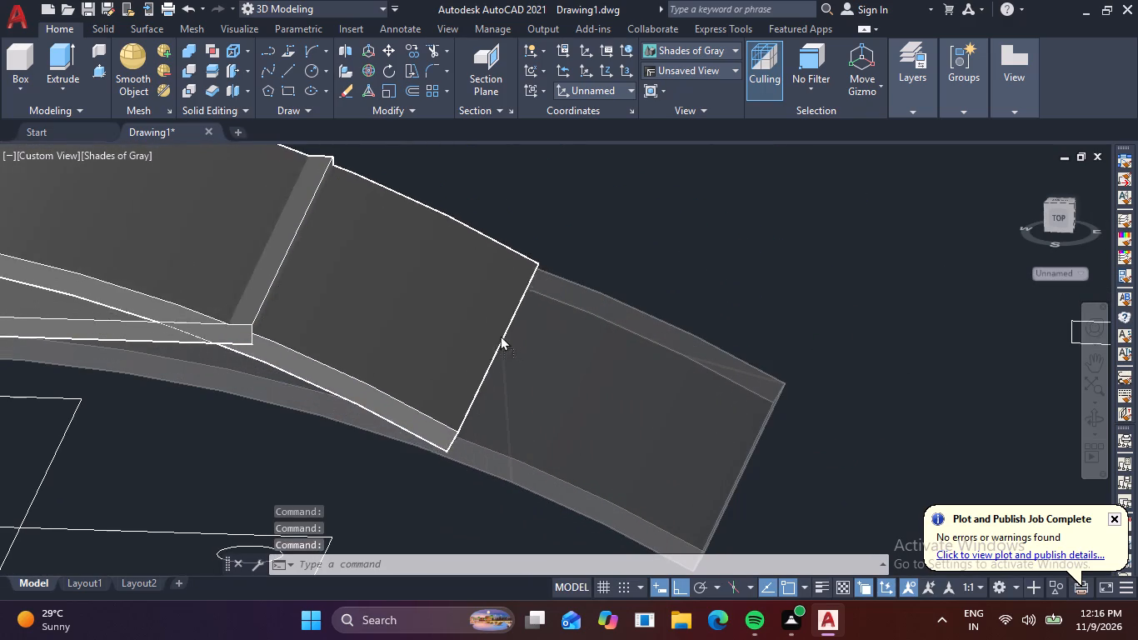
drag(500, 335, 771, 468)
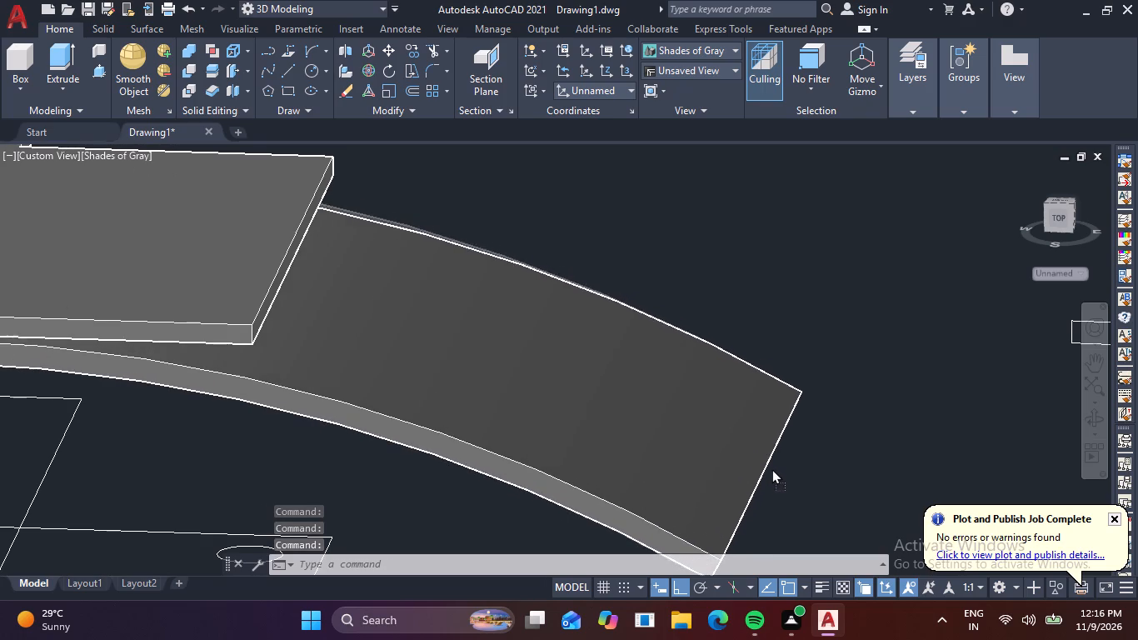
drag(771, 468, 775, 472)
key(Escape)
scroll(391, 497, down, 2)
key(Escape)
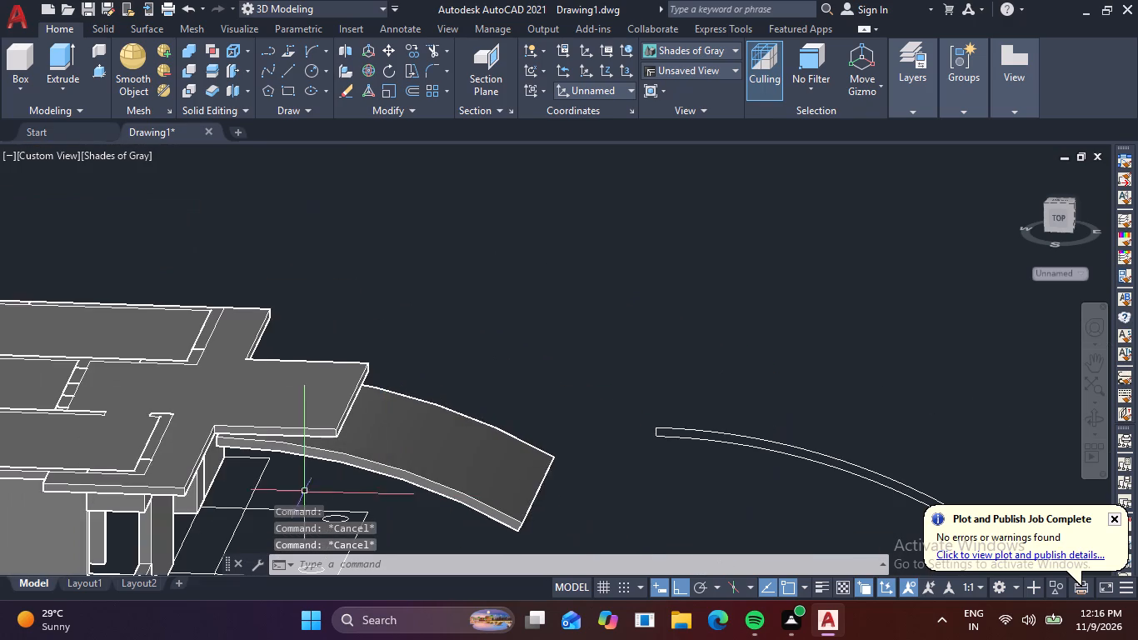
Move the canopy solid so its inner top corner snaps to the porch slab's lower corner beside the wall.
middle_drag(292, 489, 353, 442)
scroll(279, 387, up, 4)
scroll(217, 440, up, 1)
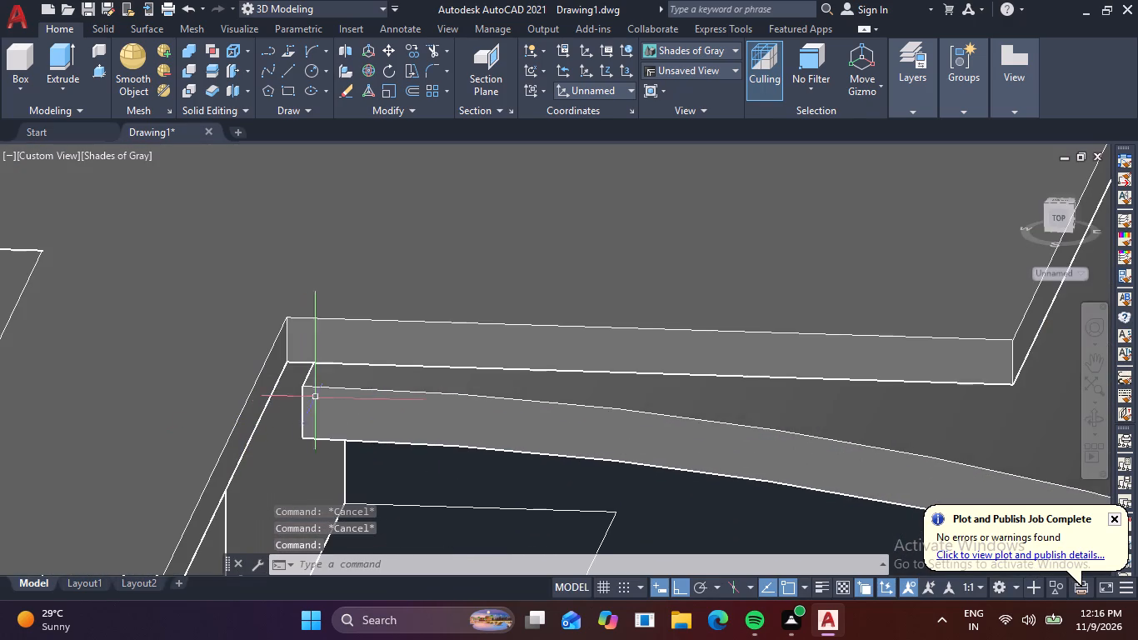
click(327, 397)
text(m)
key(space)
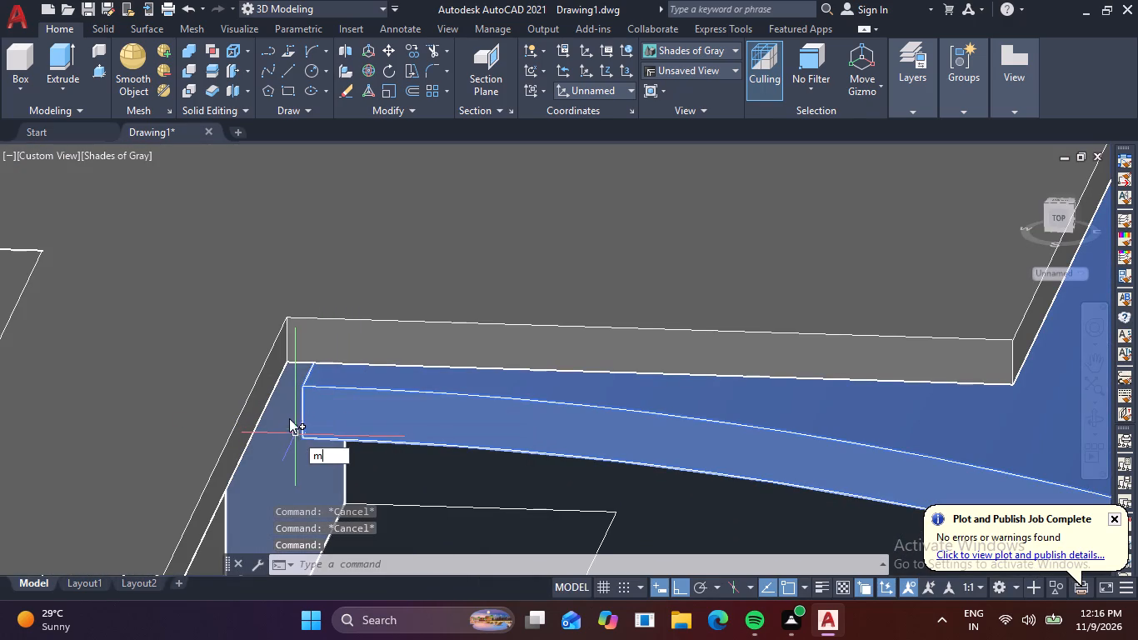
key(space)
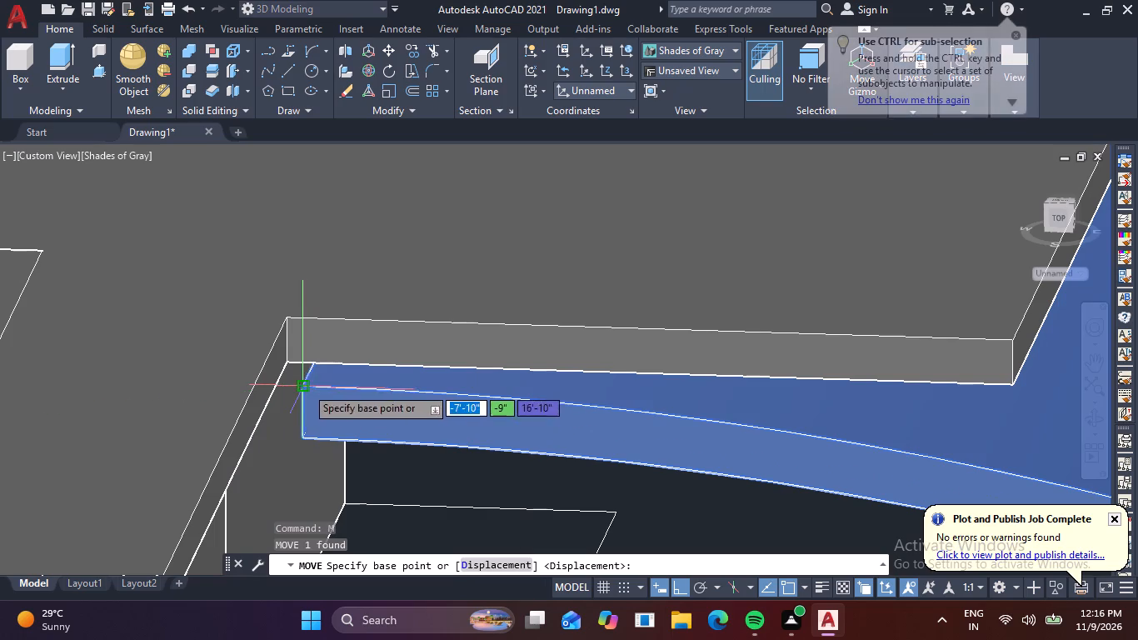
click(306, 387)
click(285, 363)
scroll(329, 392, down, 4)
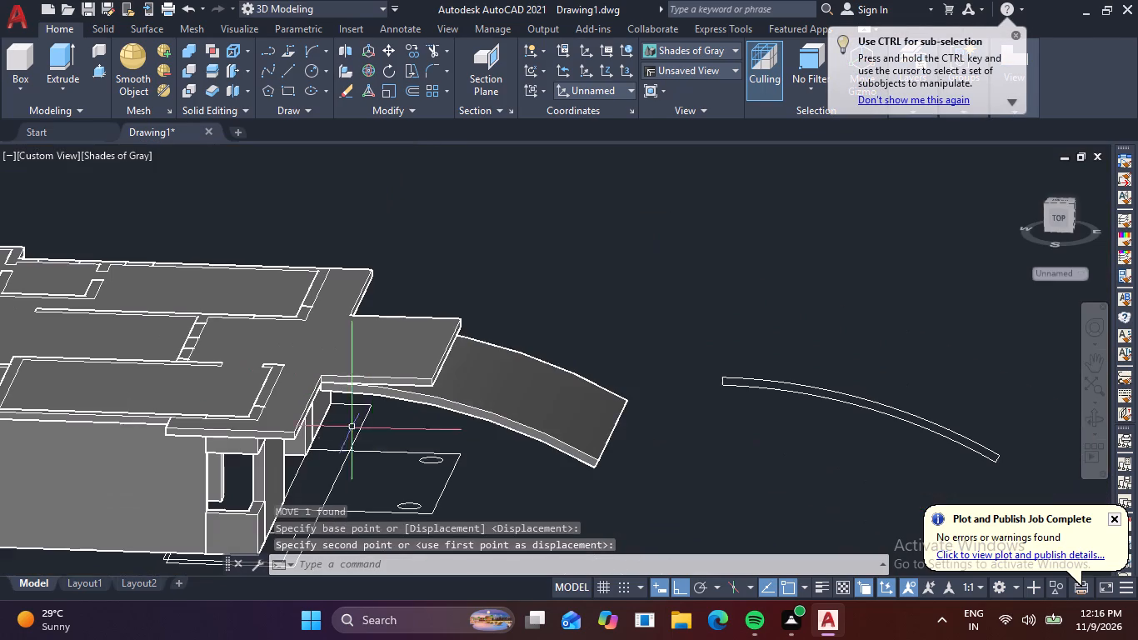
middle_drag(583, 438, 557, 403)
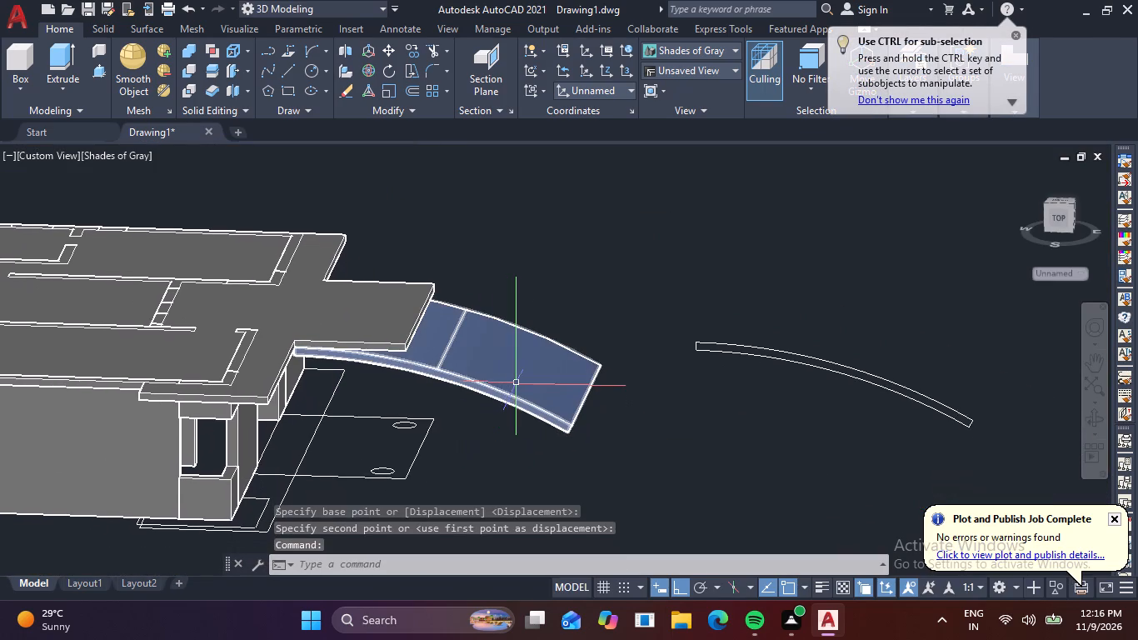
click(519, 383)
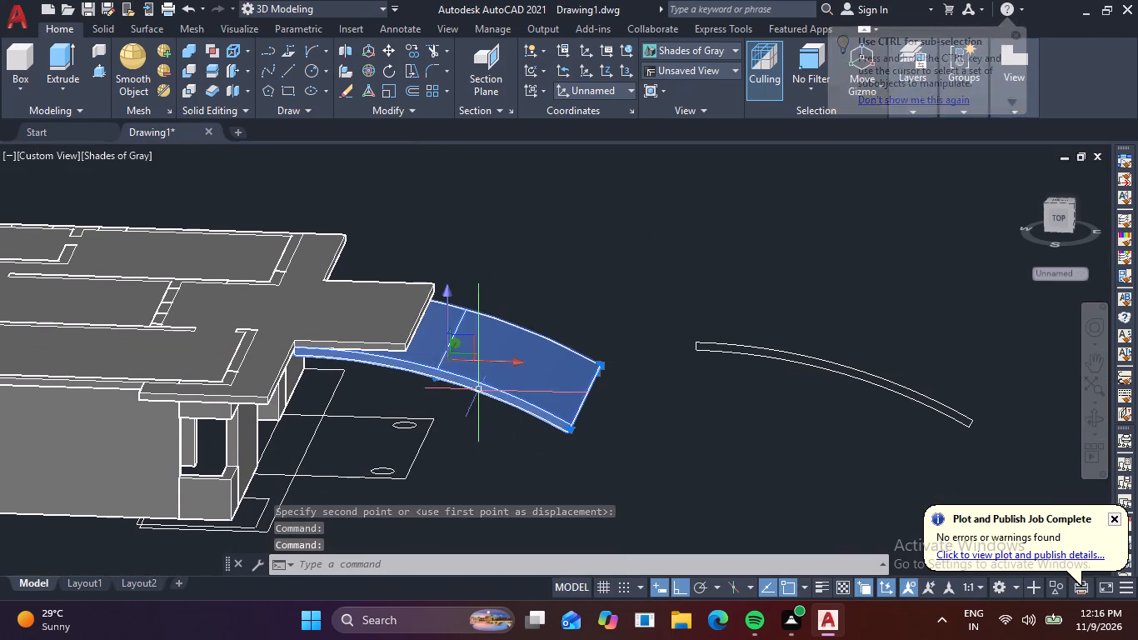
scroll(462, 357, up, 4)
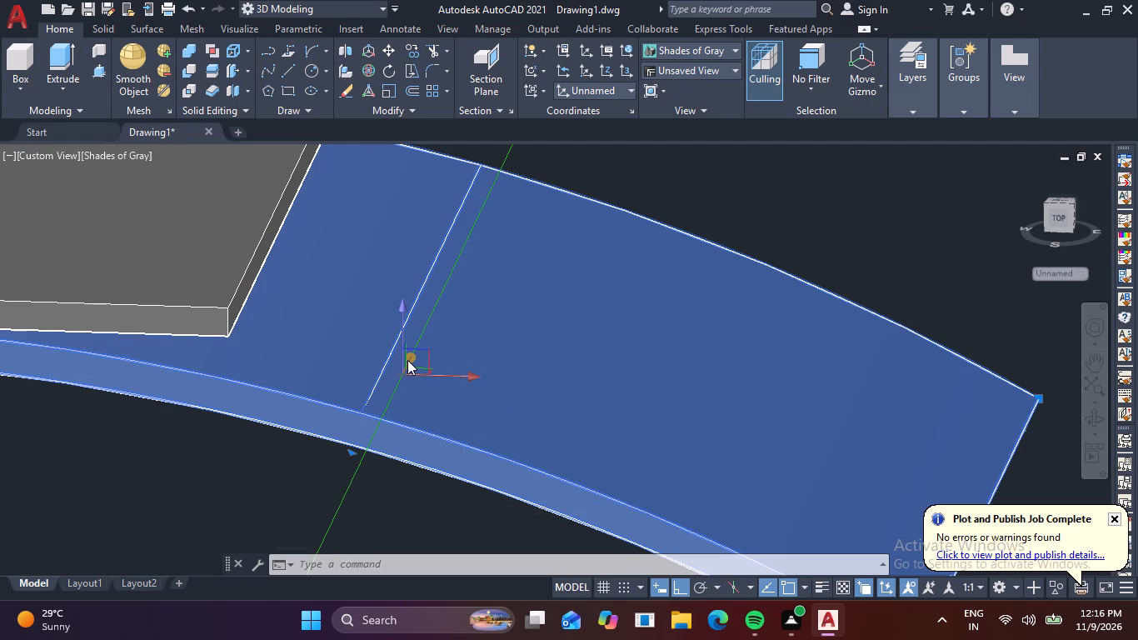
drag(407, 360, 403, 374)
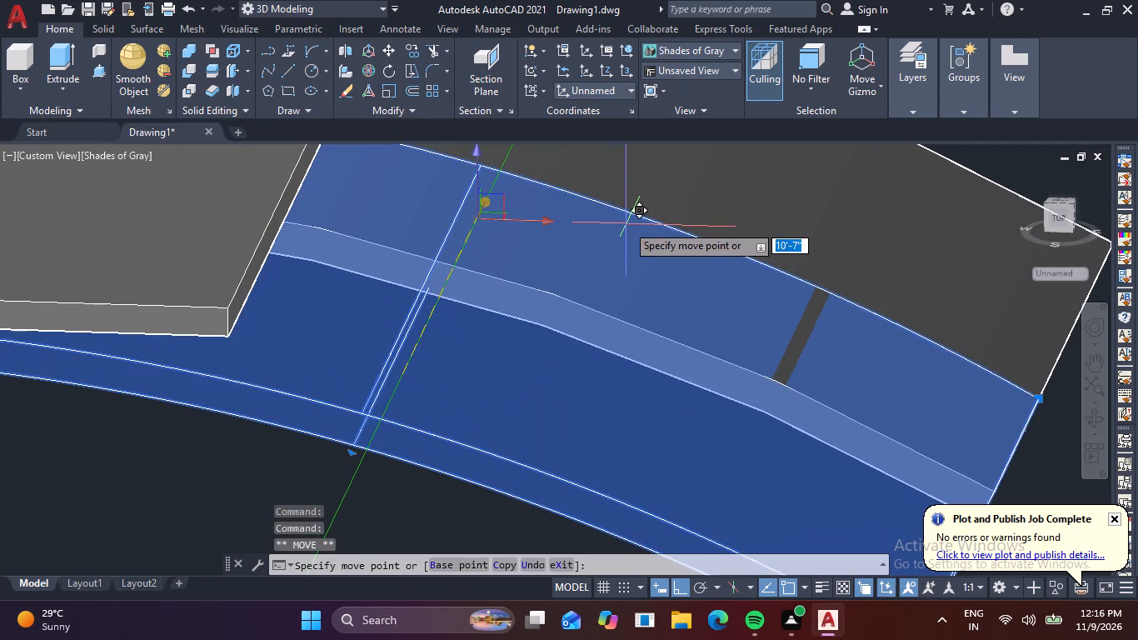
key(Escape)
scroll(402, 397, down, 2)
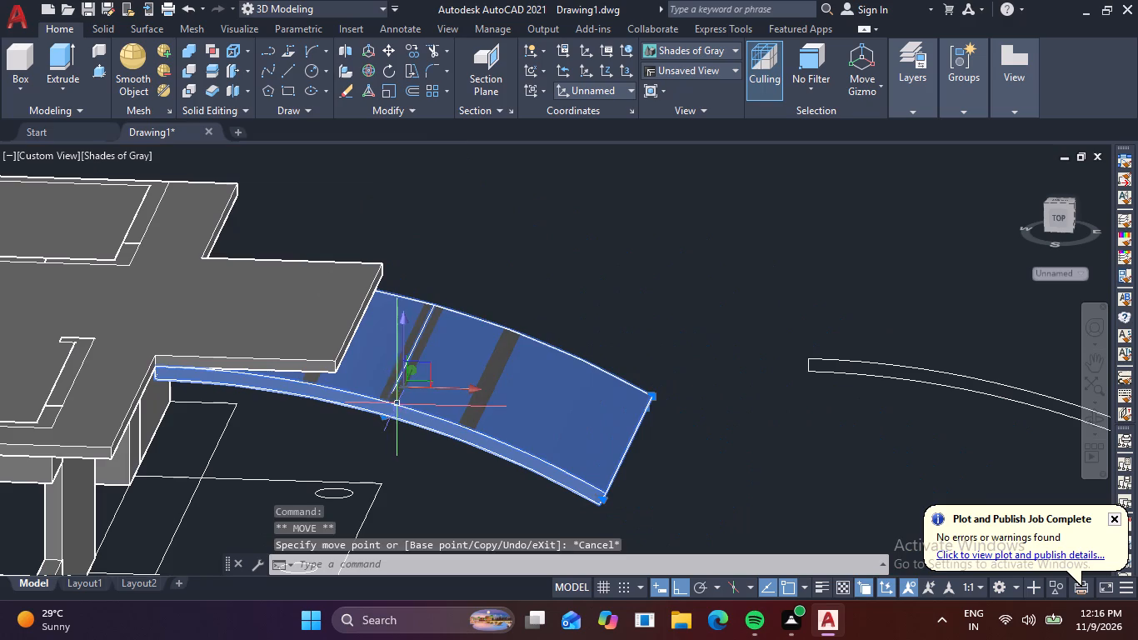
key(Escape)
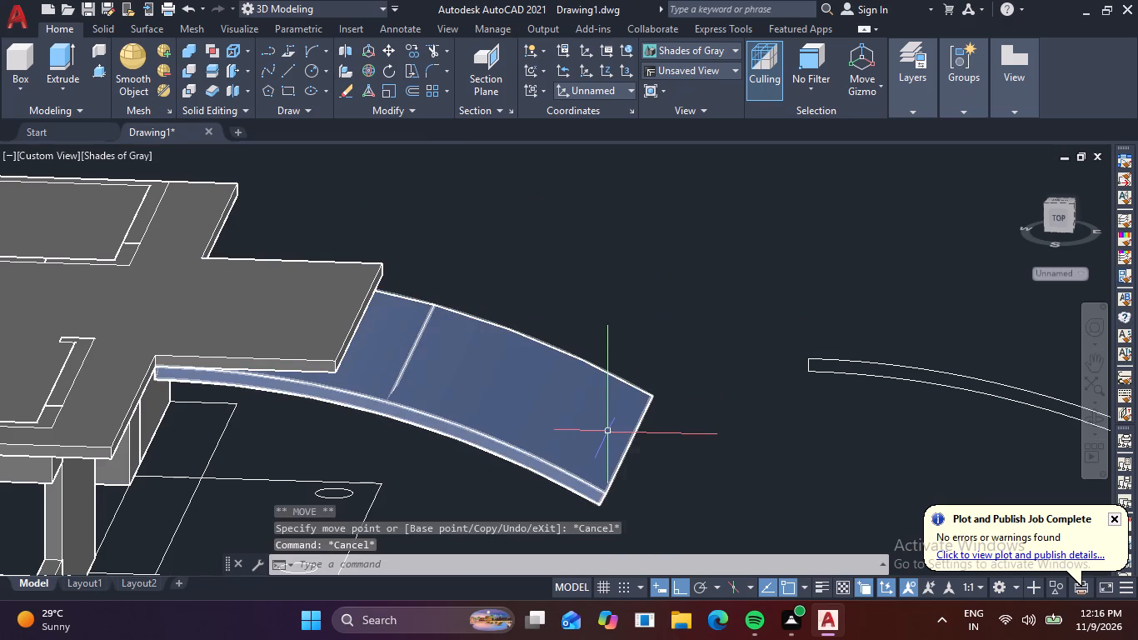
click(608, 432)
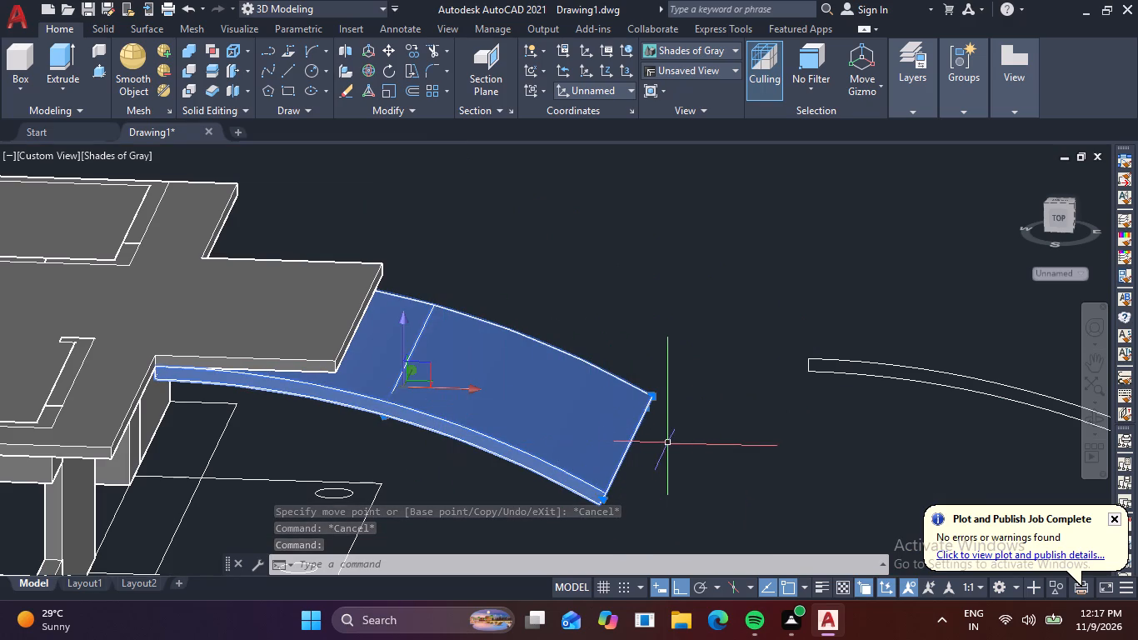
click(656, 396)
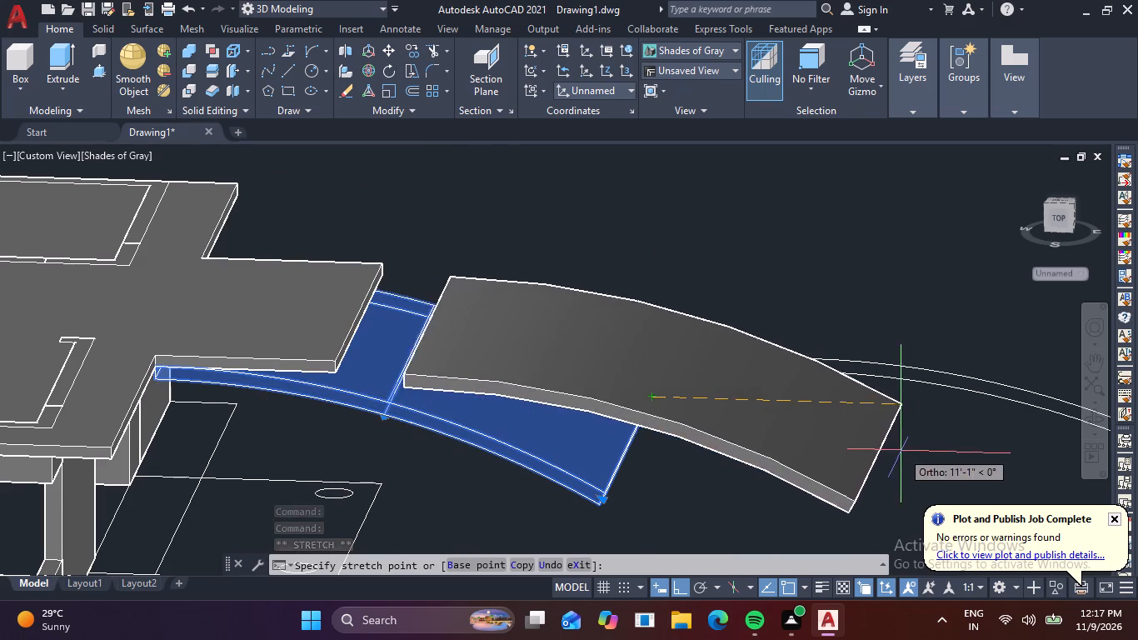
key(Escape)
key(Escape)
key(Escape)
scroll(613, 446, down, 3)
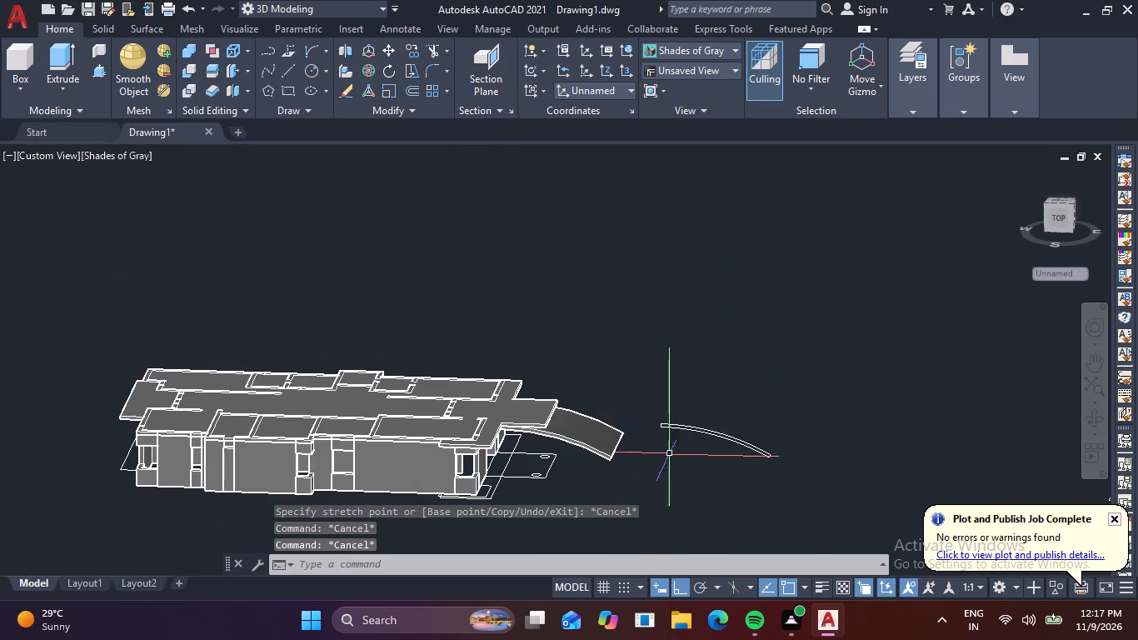
Erase the curved canopy solid beneath the porch slab.
middle_drag(688, 448, 584, 415)
scroll(367, 426, up, 4)
middle_drag(531, 373, 413, 492)
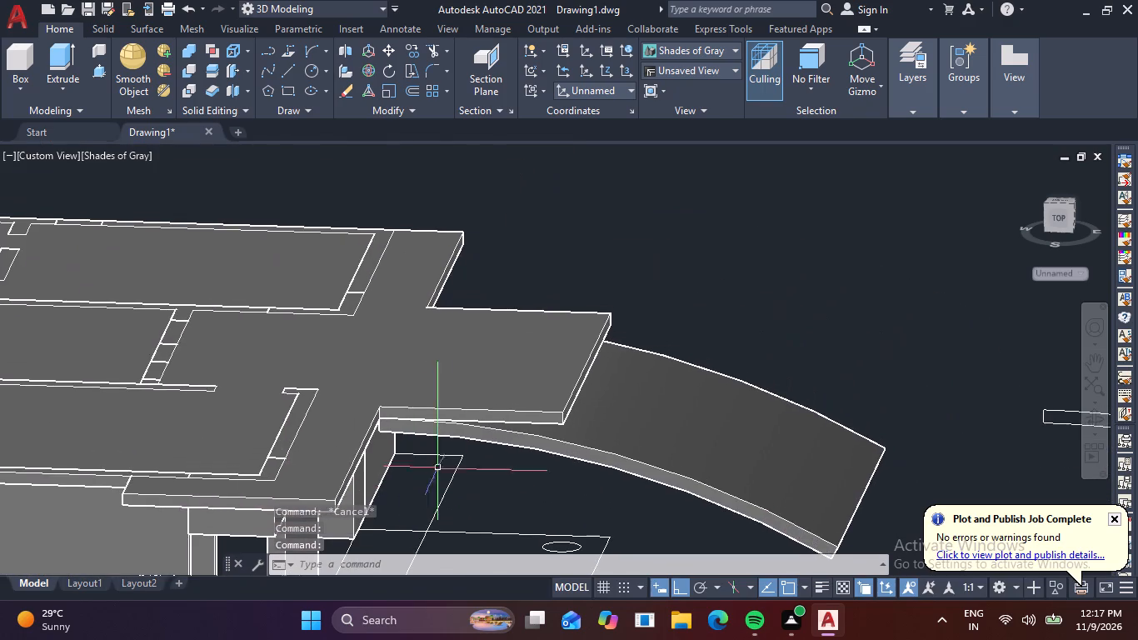
scroll(392, 420, up, 2)
click(630, 454)
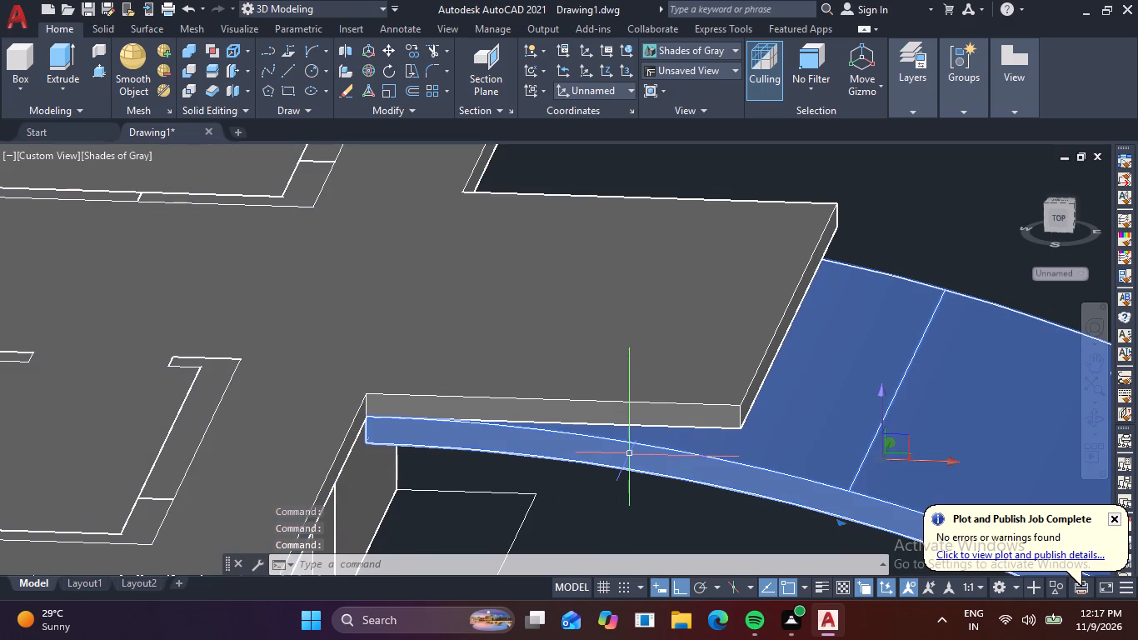
key(Delete)
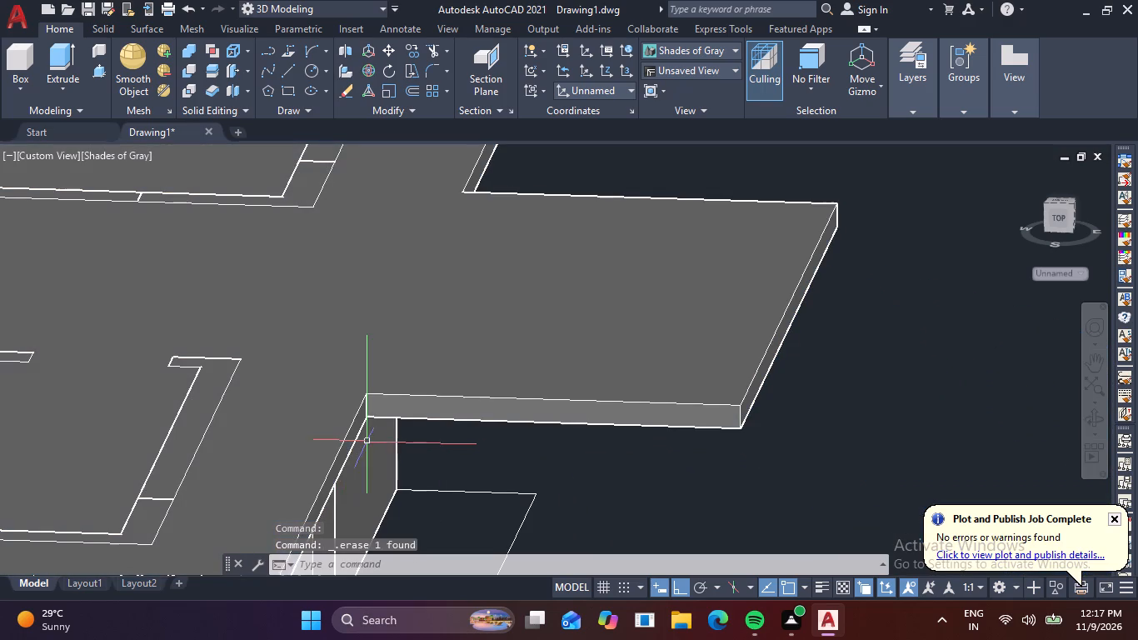
Check the length of the porch slab's lower side edge from corner to corner with a temporary line.
key(l)
key(space)
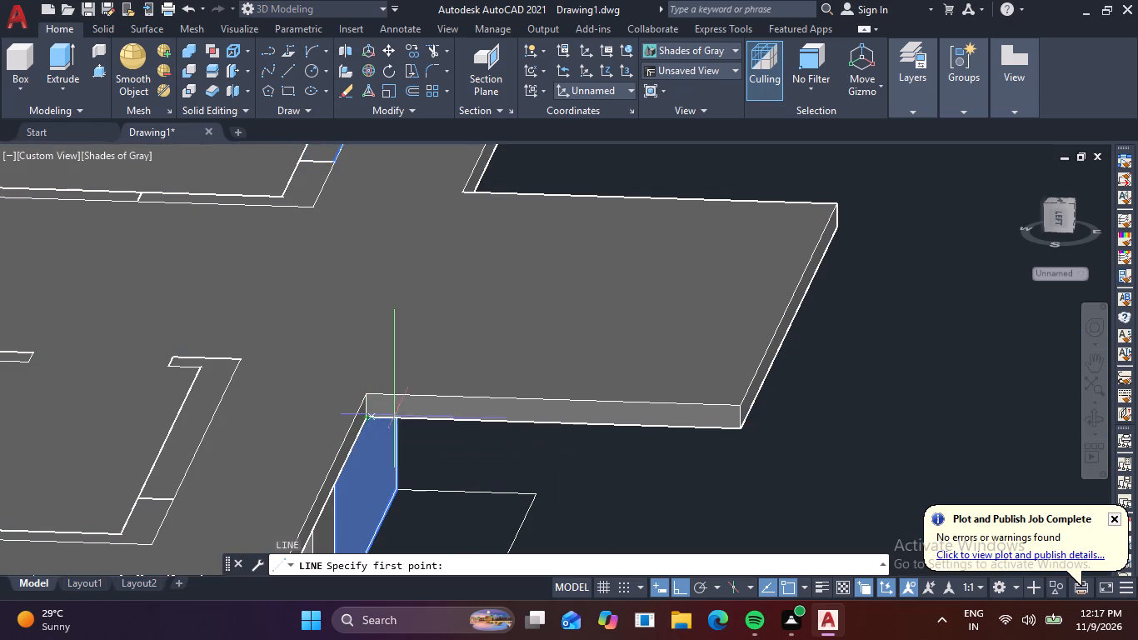
click(365, 417)
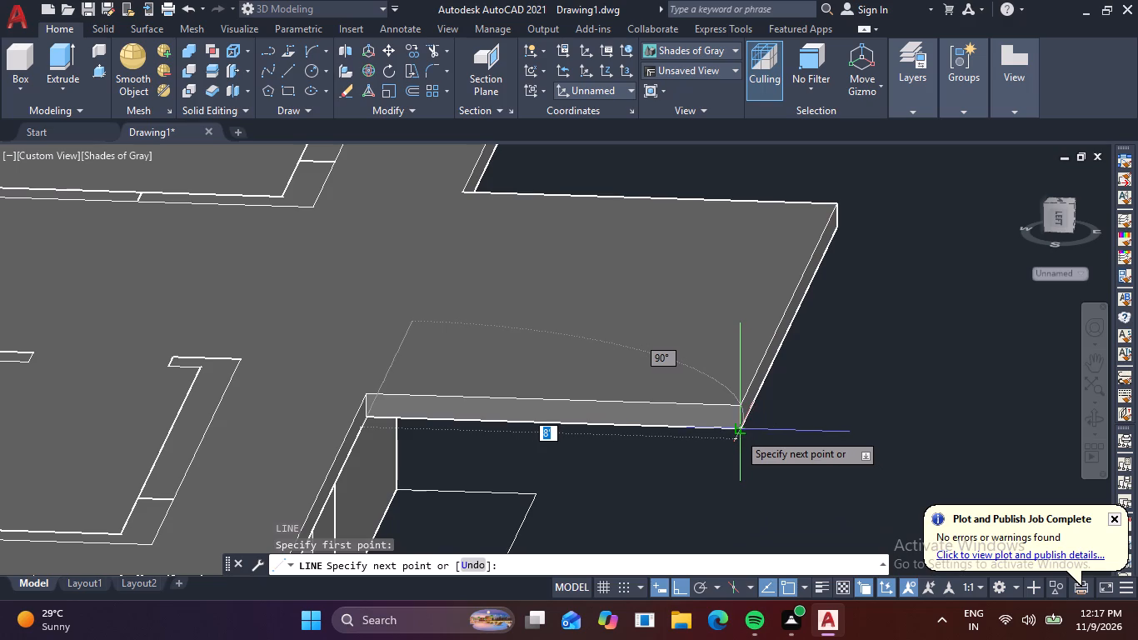
key(Escape)
Erase the old closed arc profile beside the house, including both arcs and both end lines.
scroll(715, 452, down, 3)
middle_drag(735, 479, 319, 460)
middle_drag(652, 467, 544, 430)
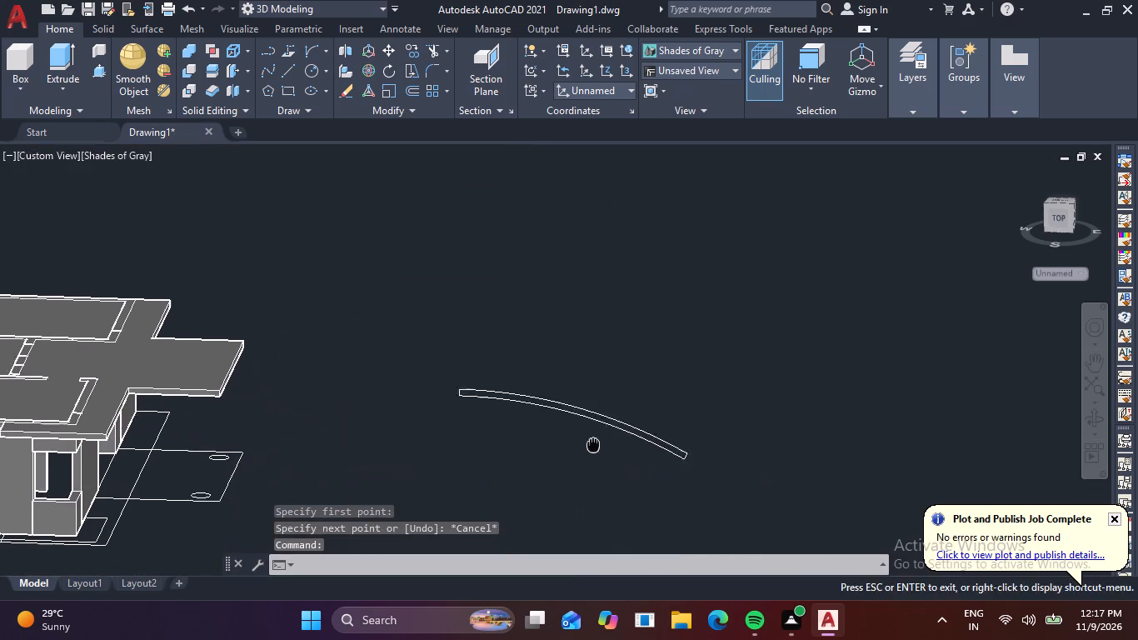
middle_drag(544, 430, 537, 428)
scroll(534, 427, up, 3)
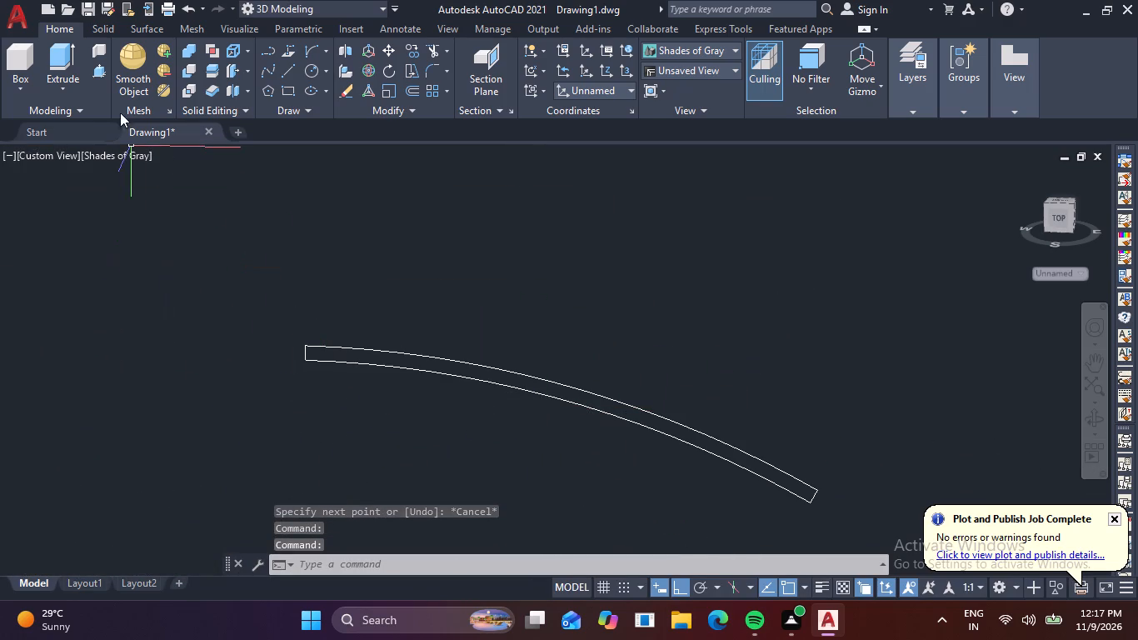
drag(559, 420, 556, 412)
click(452, 322)
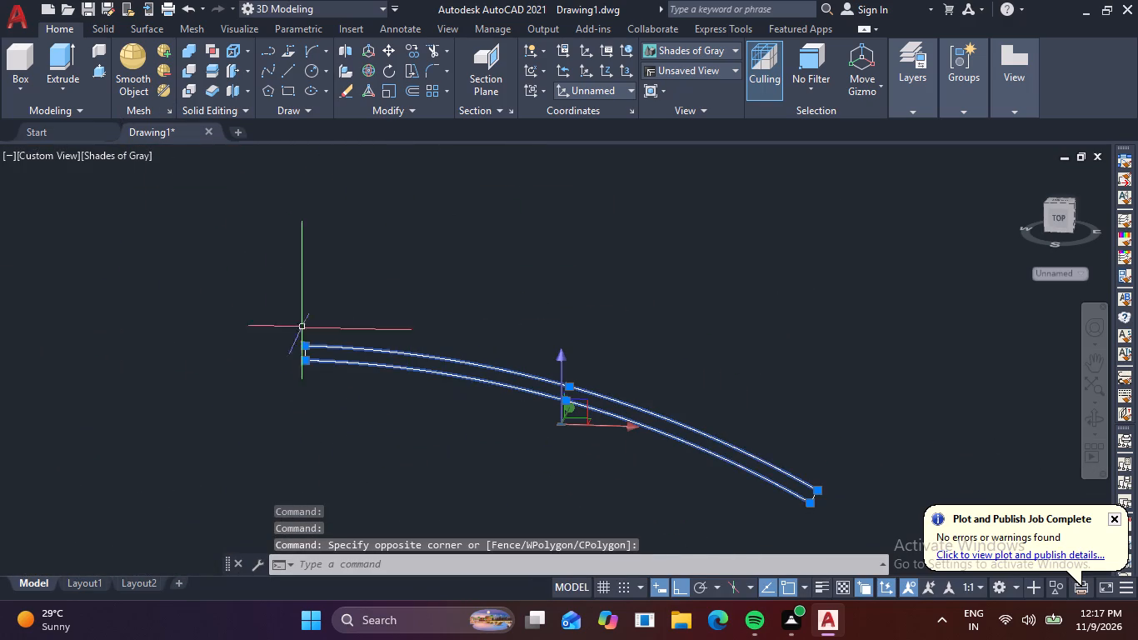
drag(841, 521, 794, 499)
click(212, 312)
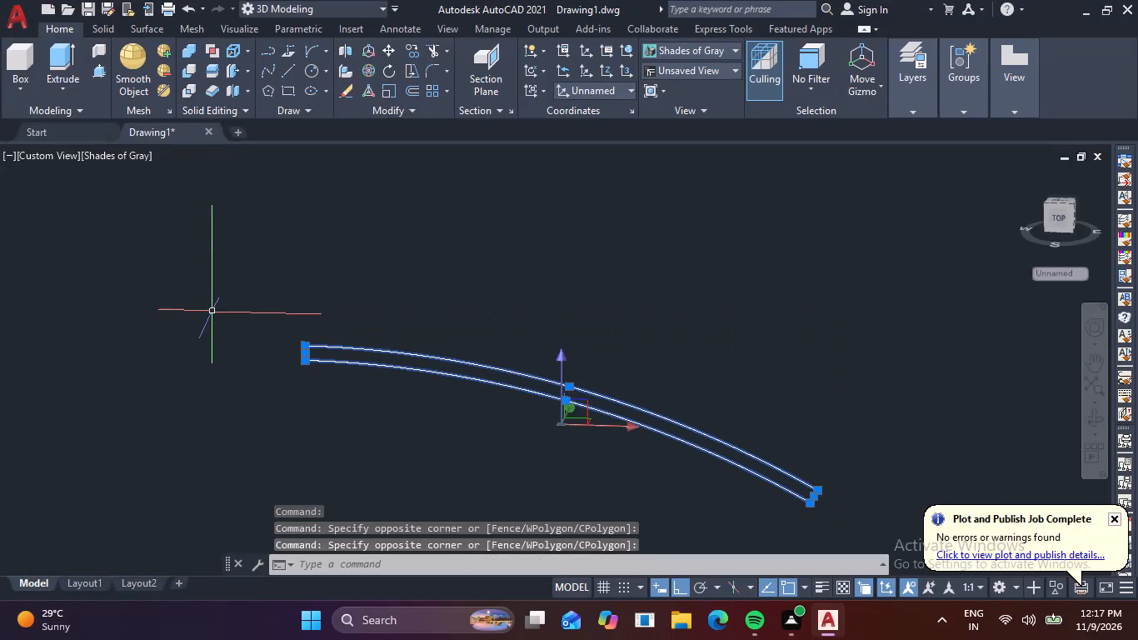
key(Delete)
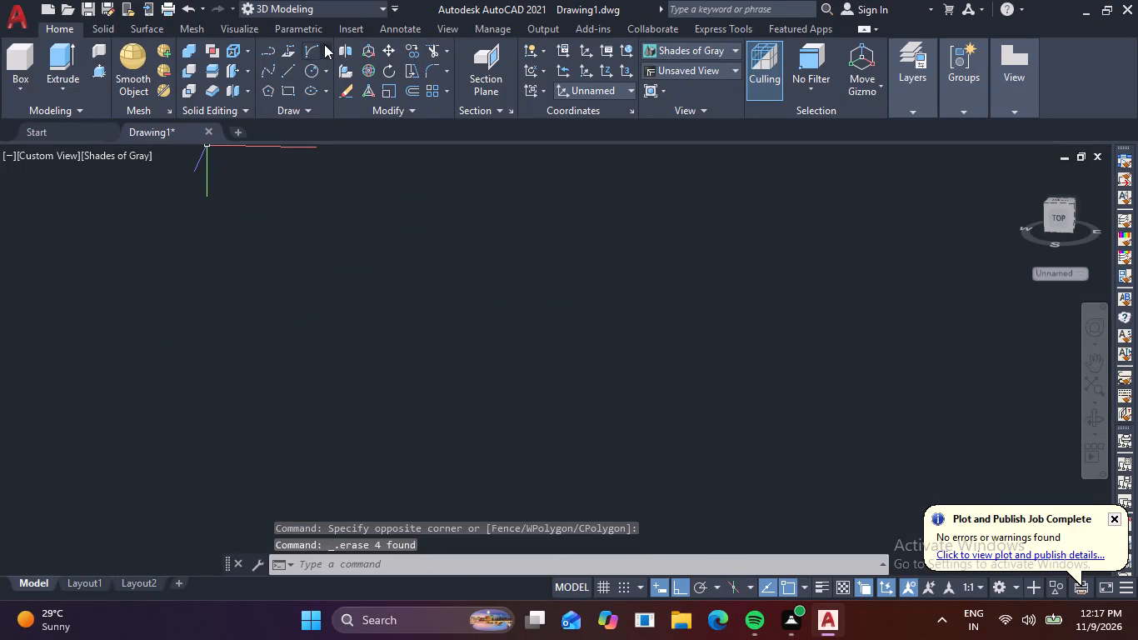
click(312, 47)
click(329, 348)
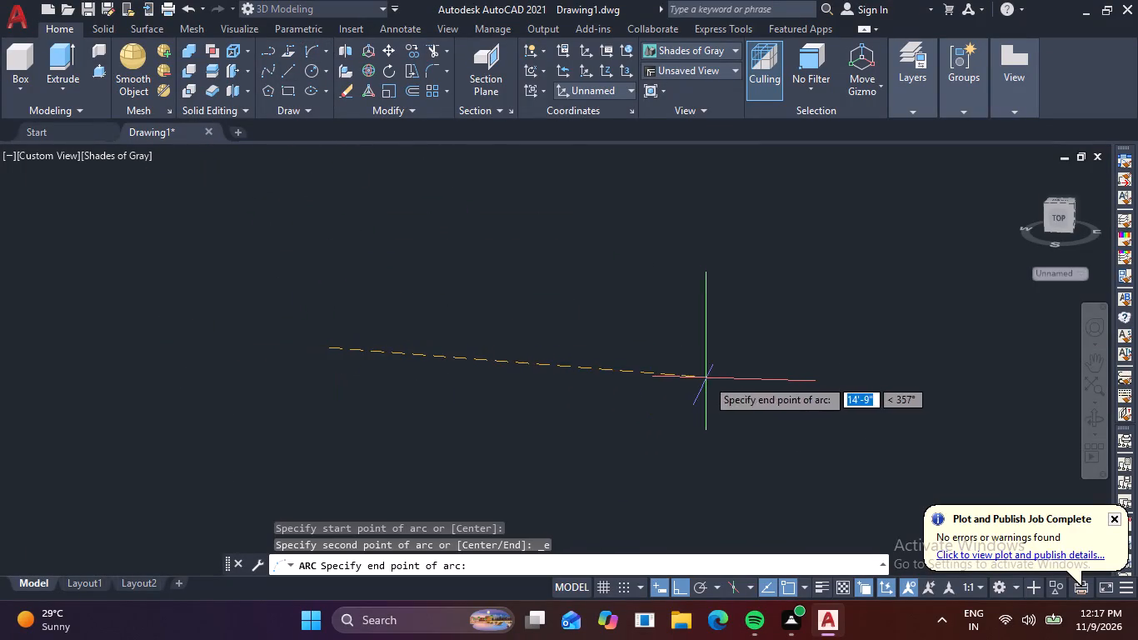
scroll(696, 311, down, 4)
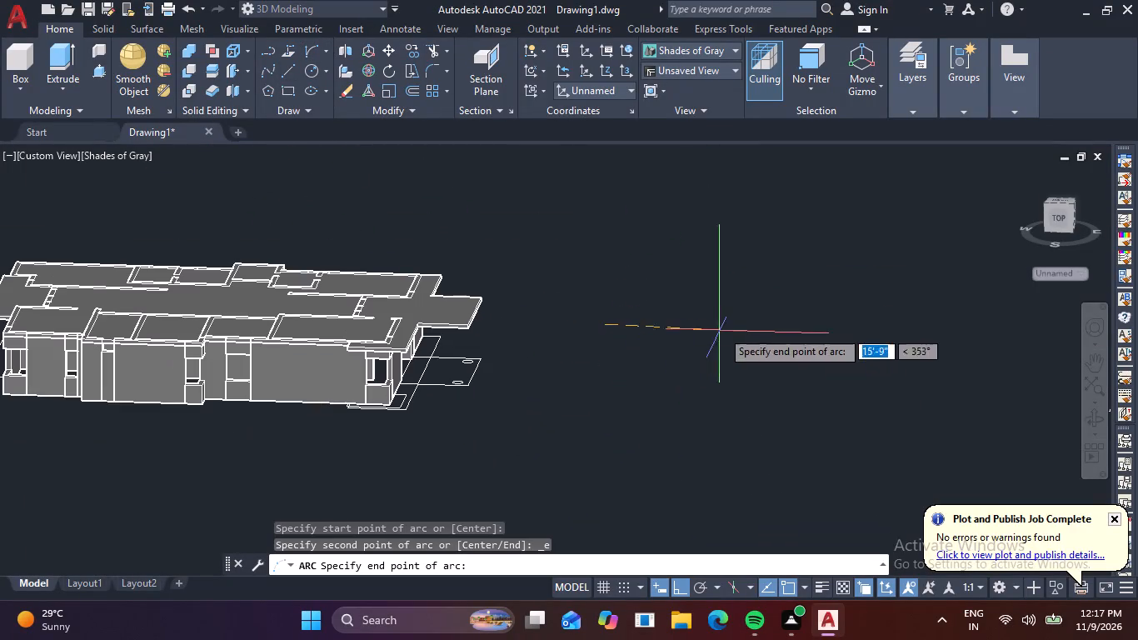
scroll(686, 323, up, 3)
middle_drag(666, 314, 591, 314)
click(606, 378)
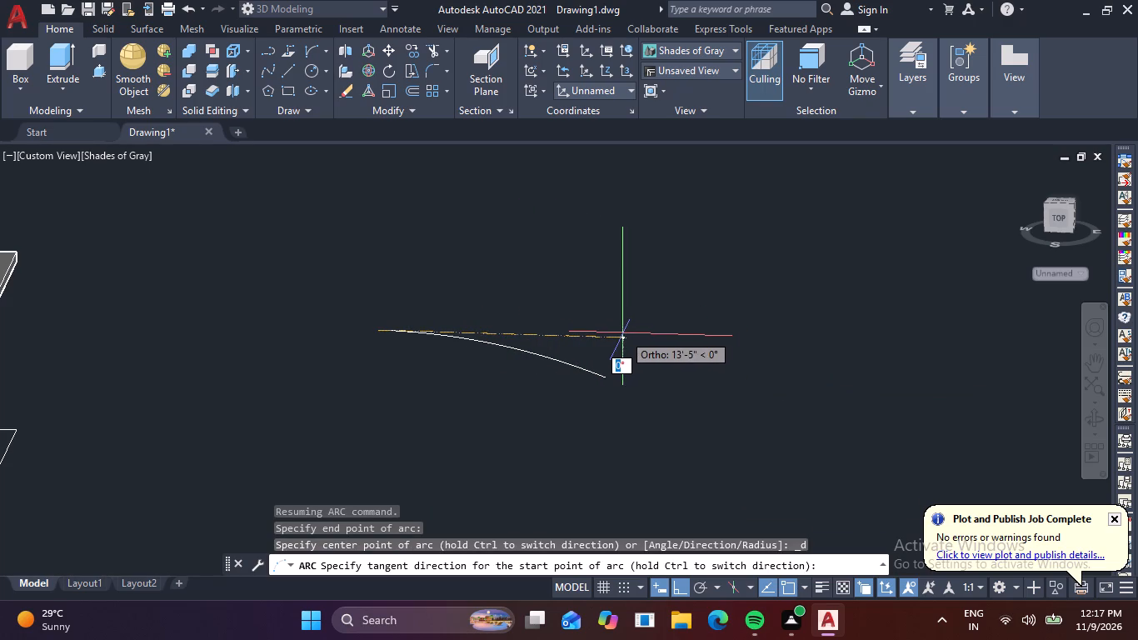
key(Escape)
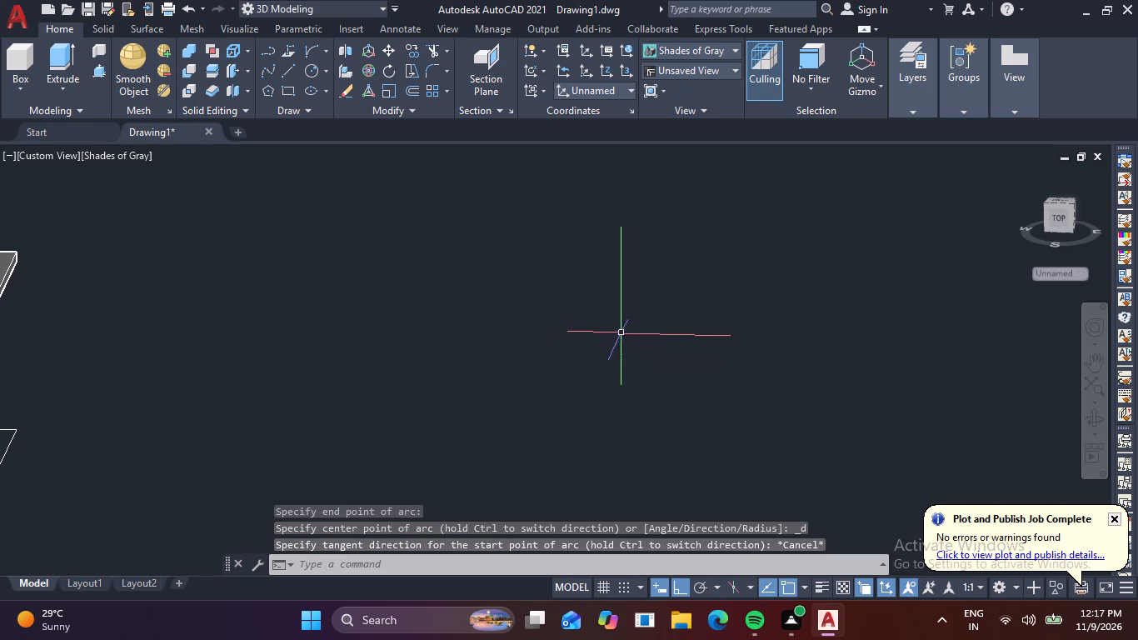
Draw a shorter start-end-direction arc beside the house with Ortho off, spanning about 8' and curving downward away from the house.
click(308, 52)
click(368, 293)
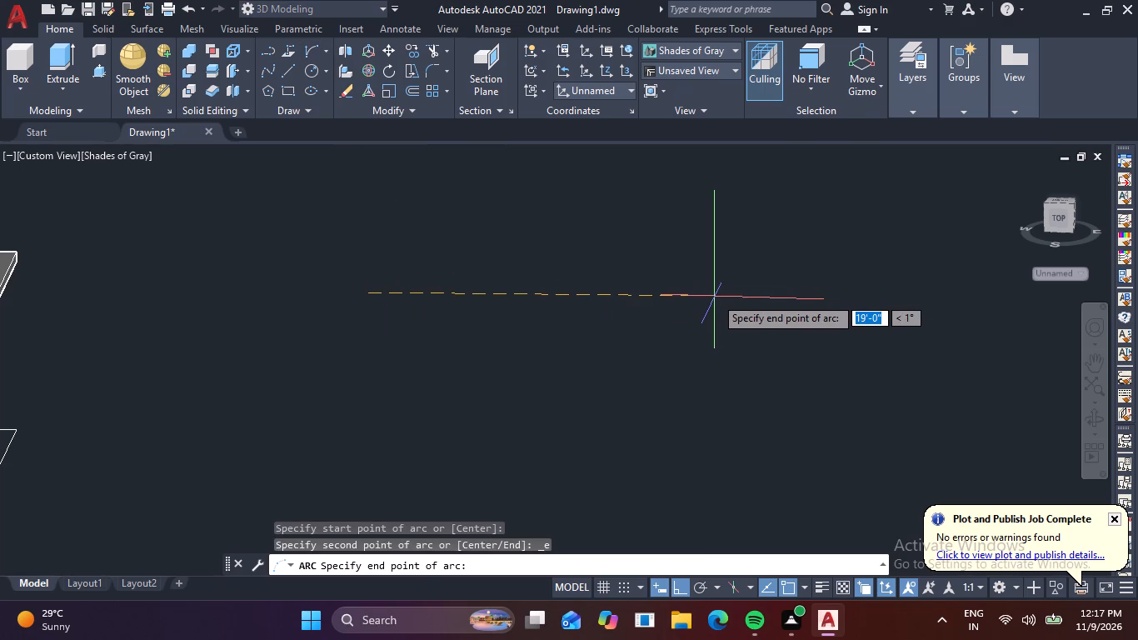
key(F8)
key(apostrophe)
key(Return)
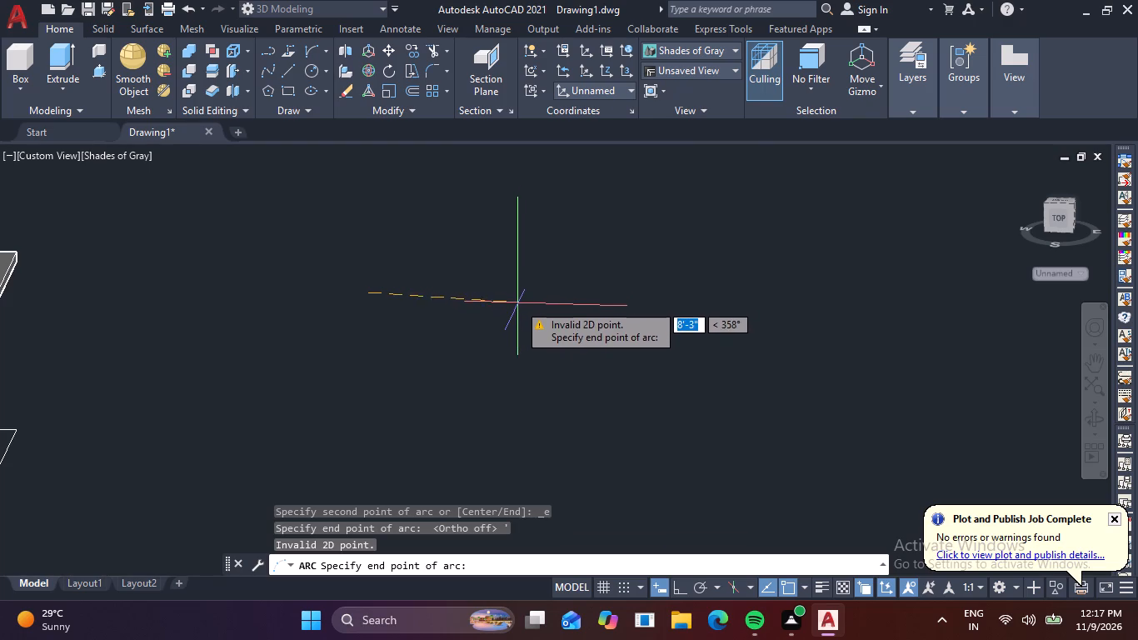
click(521, 329)
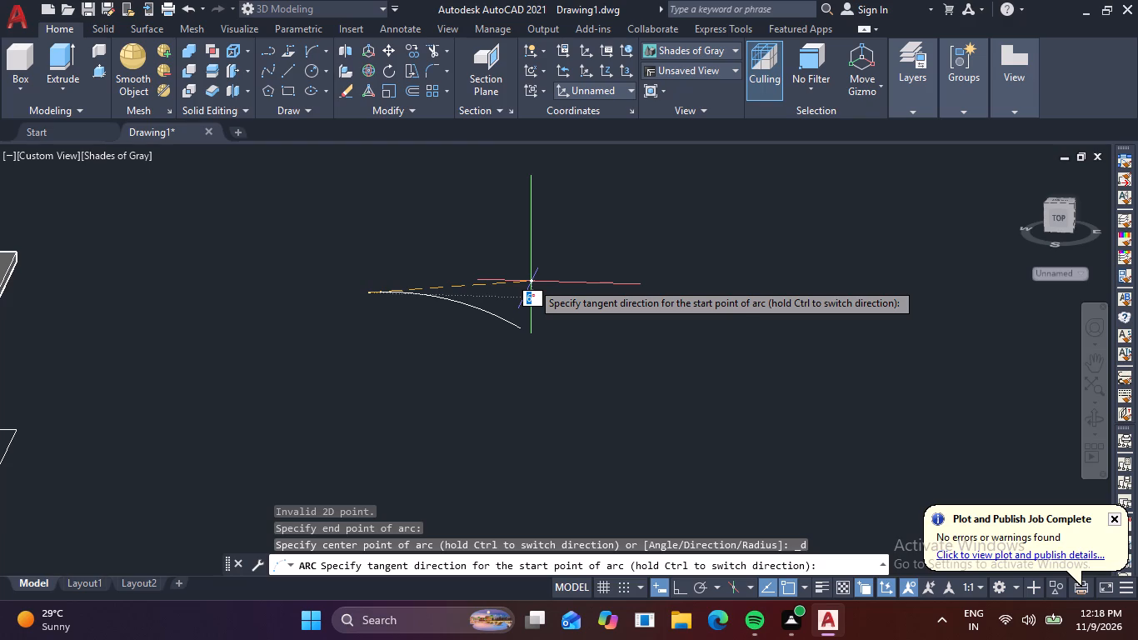
double_click(530, 283)
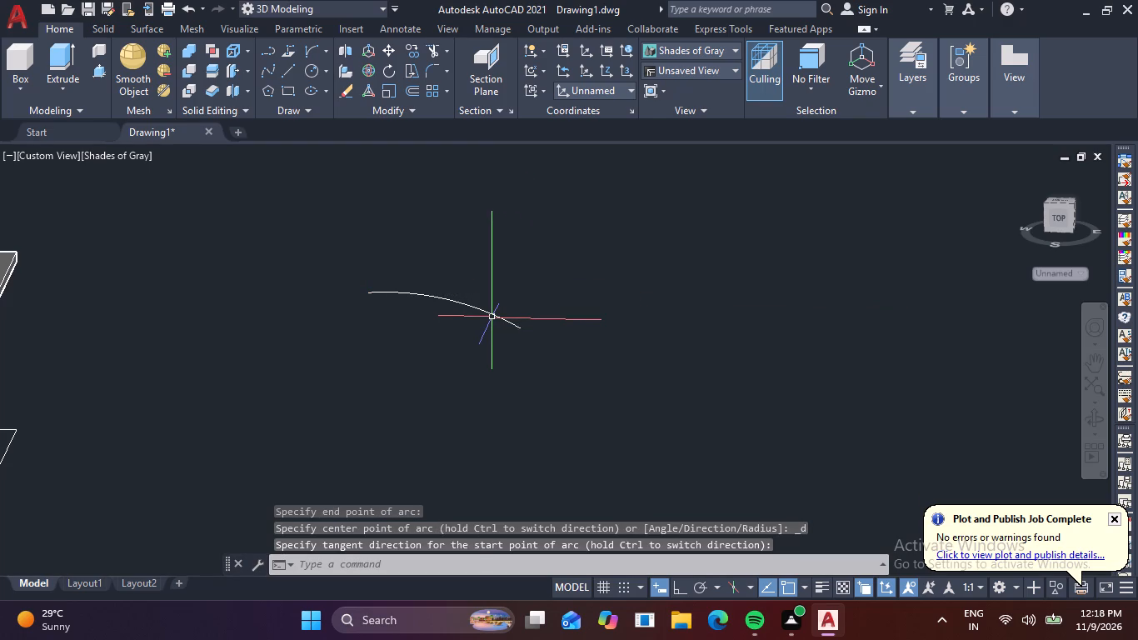
Offset the new arc 7" to its lower side.
text(o 7)
key(space)
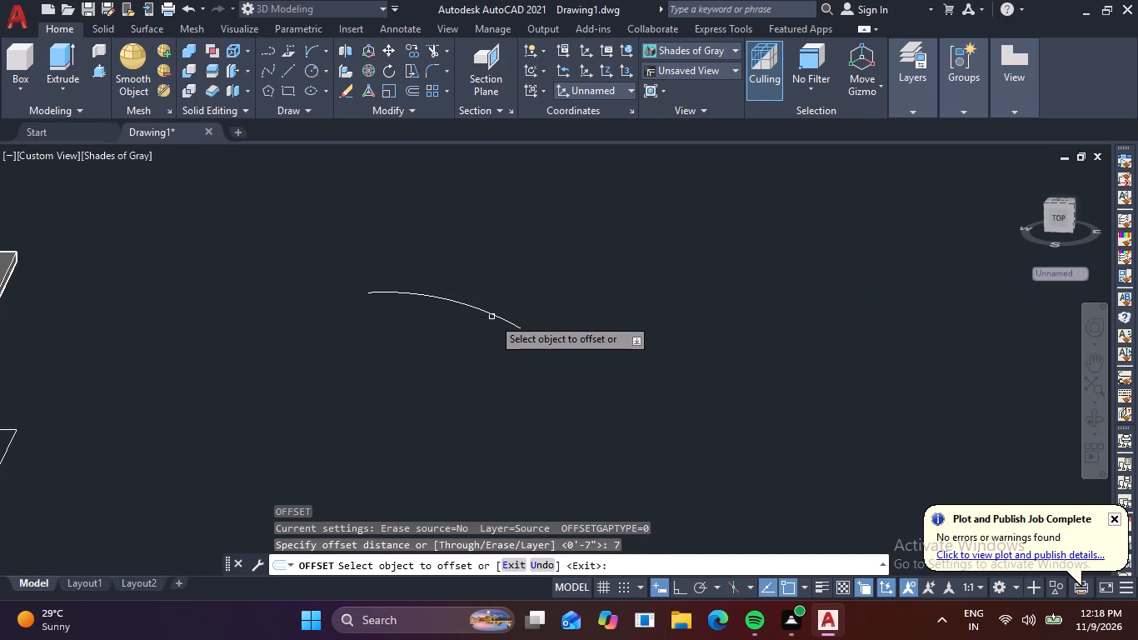
click(492, 317)
click(485, 355)
key(Escape)
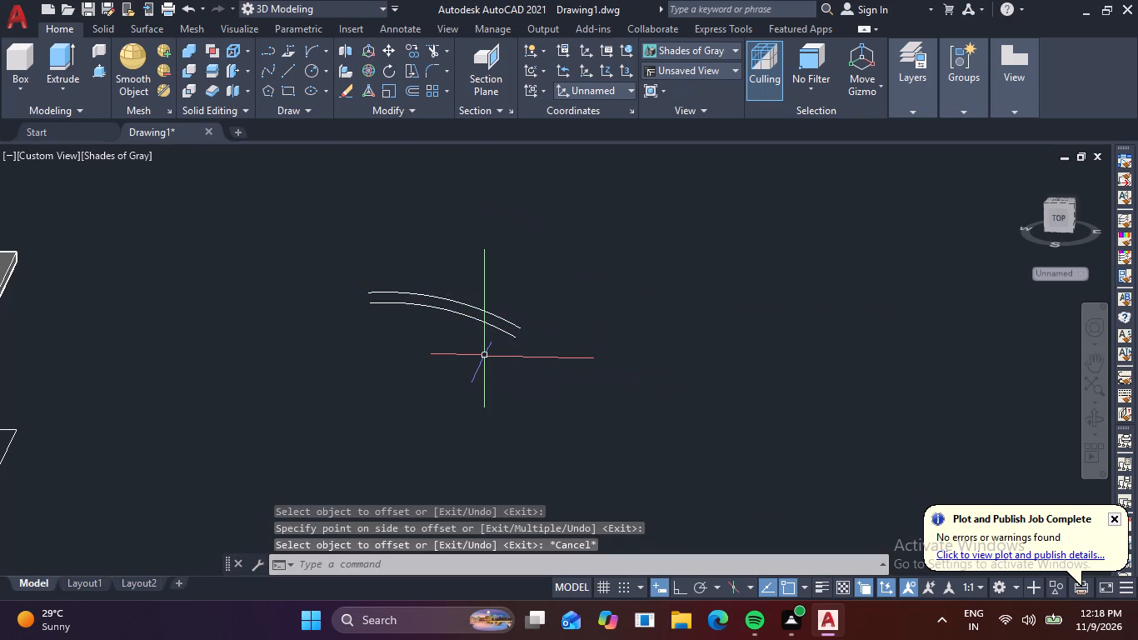
Close the end of the two arcs nearest the house with a short line between their endpoints.
text(l)
key(space)
scroll(410, 320, up, 3)
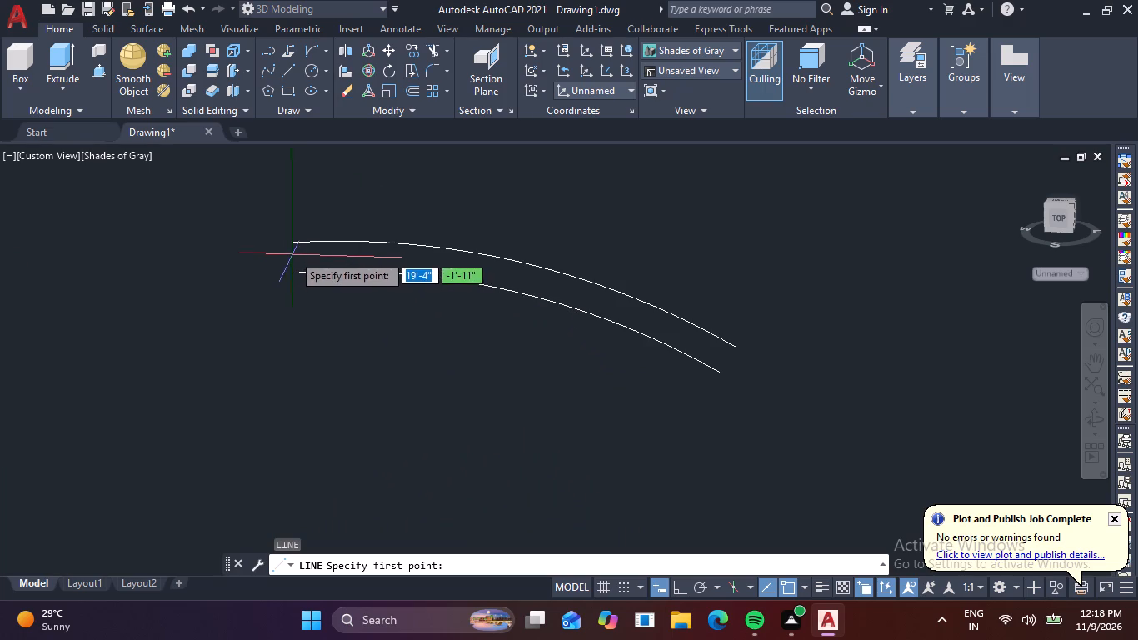
click(294, 251)
click(298, 268)
key(space)
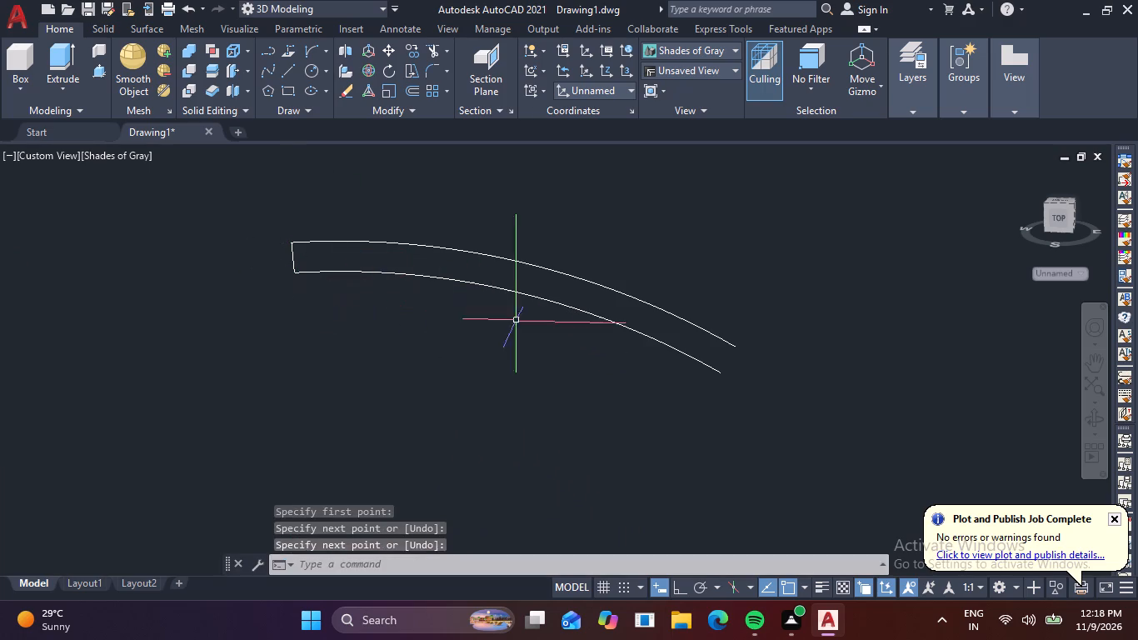
Close the end of the two arcs farthest from the house with a short line between their endpoints.
key(space)
click(735, 347)
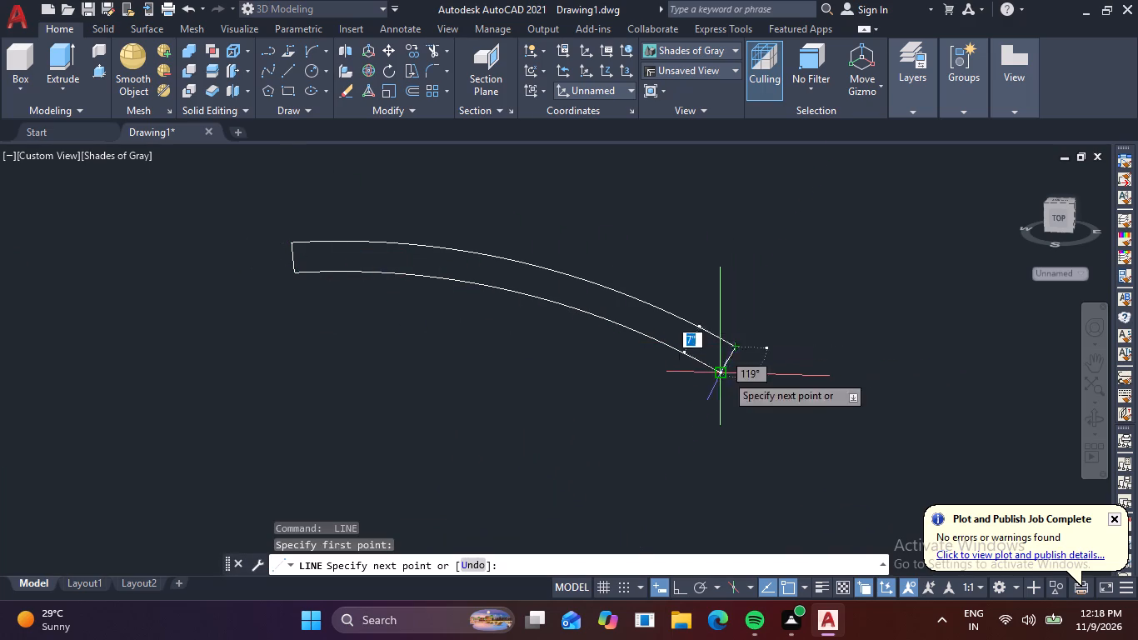
click(717, 375)
key(space)
drag(784, 407, 765, 403)
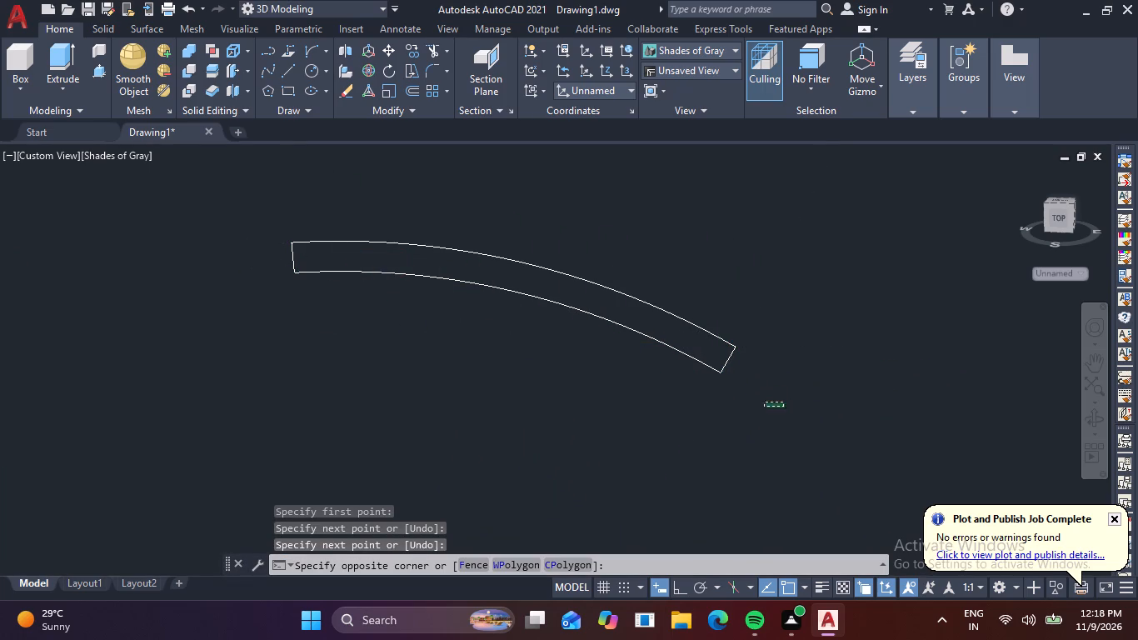
click(183, 210)
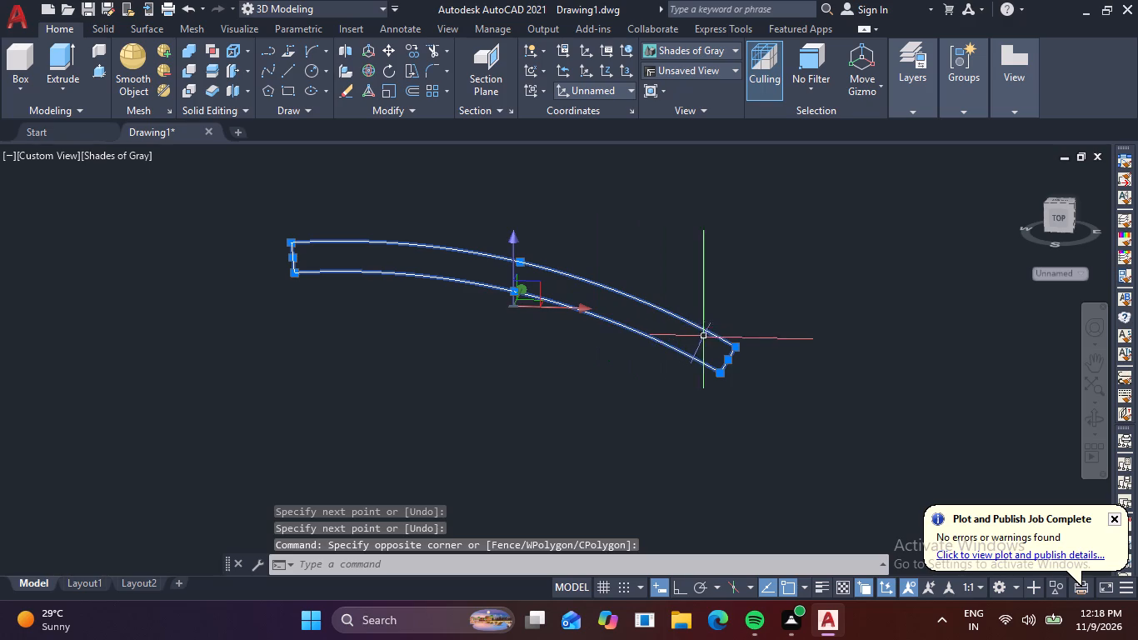
key(Escape)
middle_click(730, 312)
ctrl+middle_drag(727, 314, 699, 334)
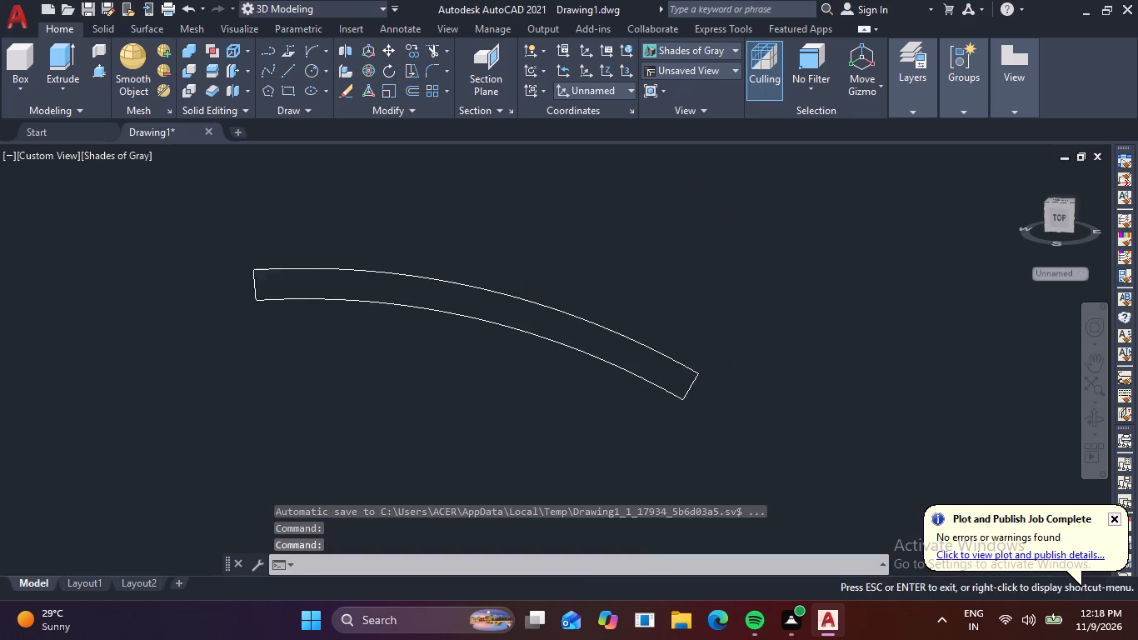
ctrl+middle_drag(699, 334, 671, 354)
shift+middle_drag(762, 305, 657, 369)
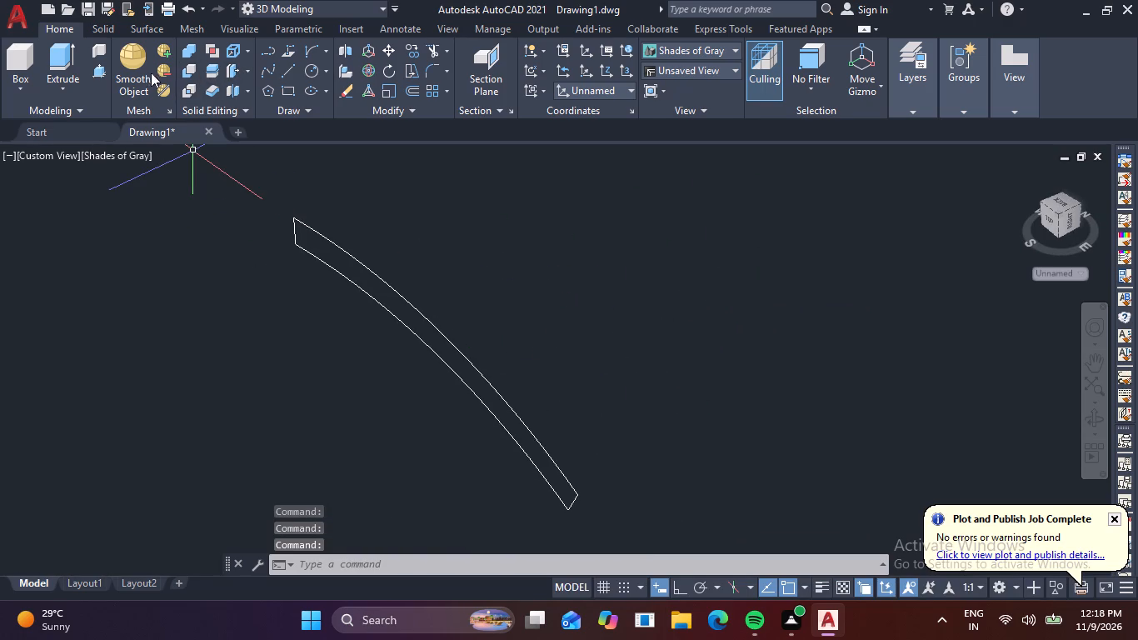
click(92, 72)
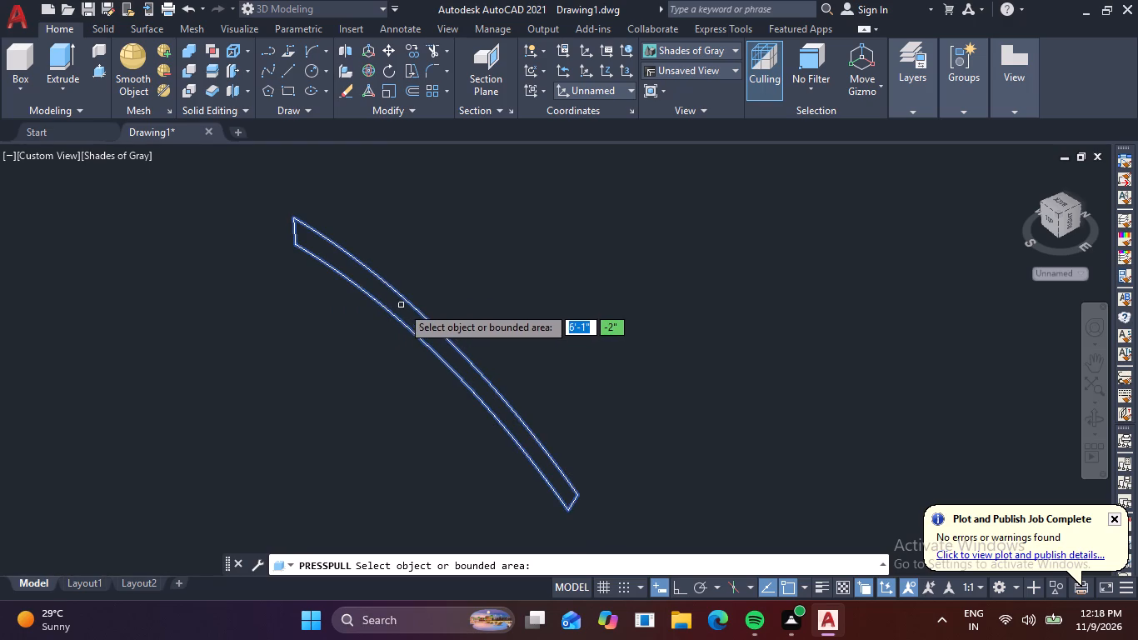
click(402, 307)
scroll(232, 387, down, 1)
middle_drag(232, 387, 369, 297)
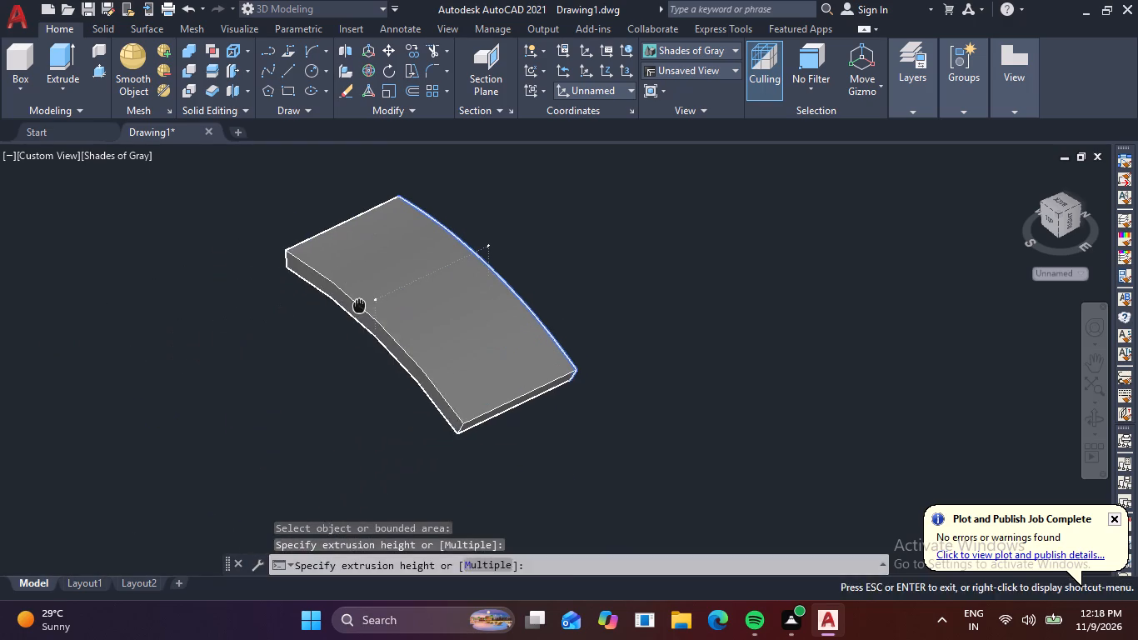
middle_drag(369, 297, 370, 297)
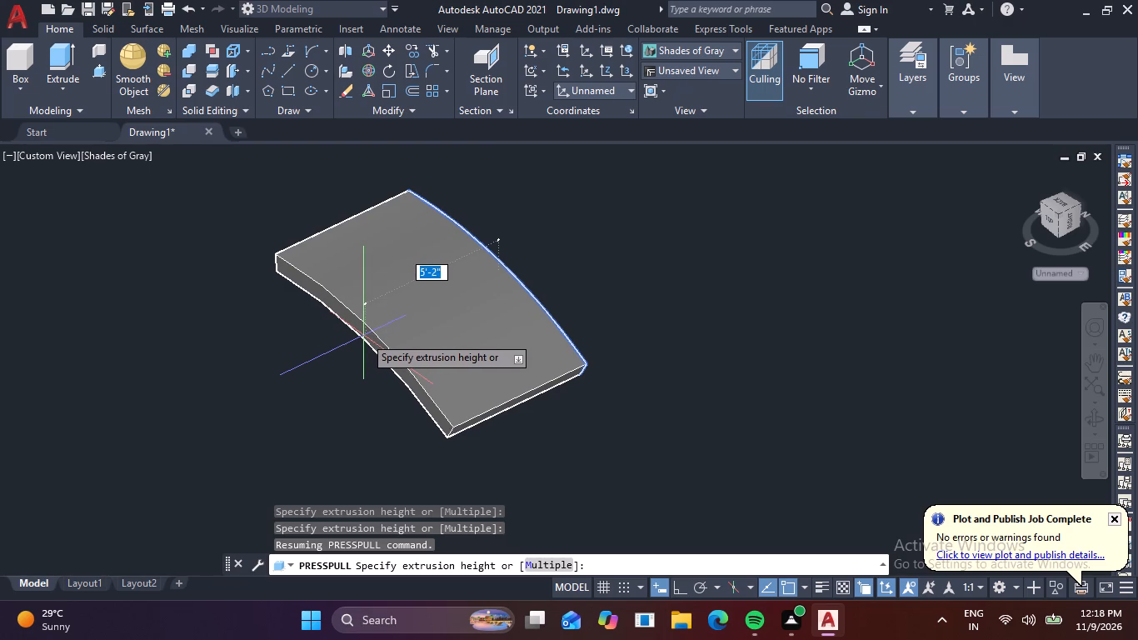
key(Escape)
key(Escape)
Measure the porch outline's outer front edge with a trial line between its two corners.
scroll(382, 341, down, 2)
middle_drag(409, 371, 452, 438)
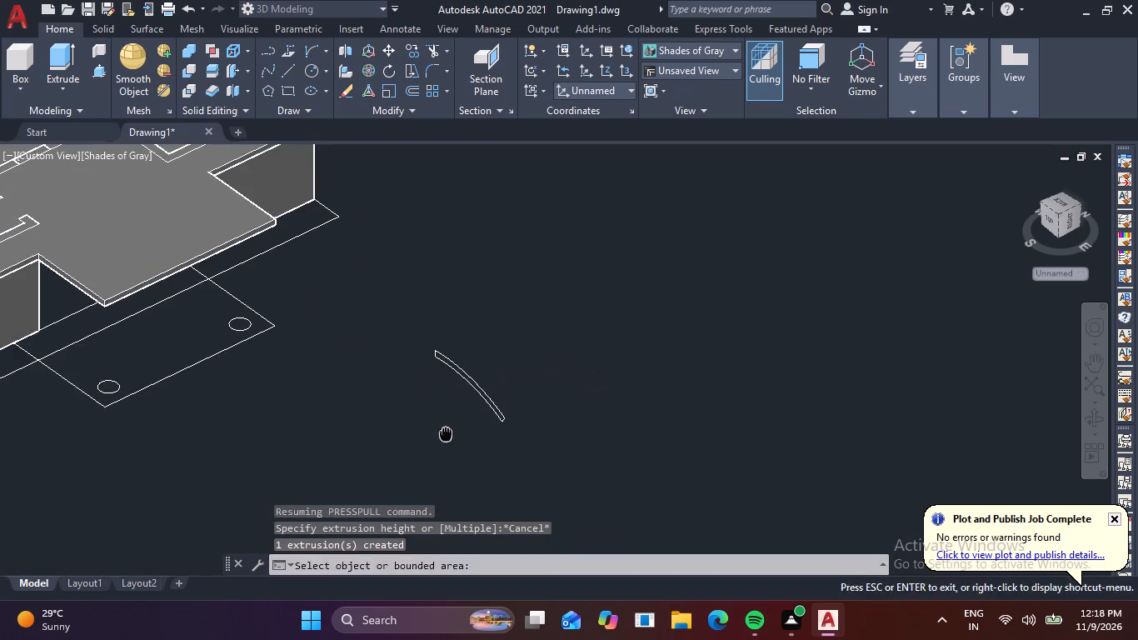
middle_drag(288, 323, 411, 237)
key(Escape)
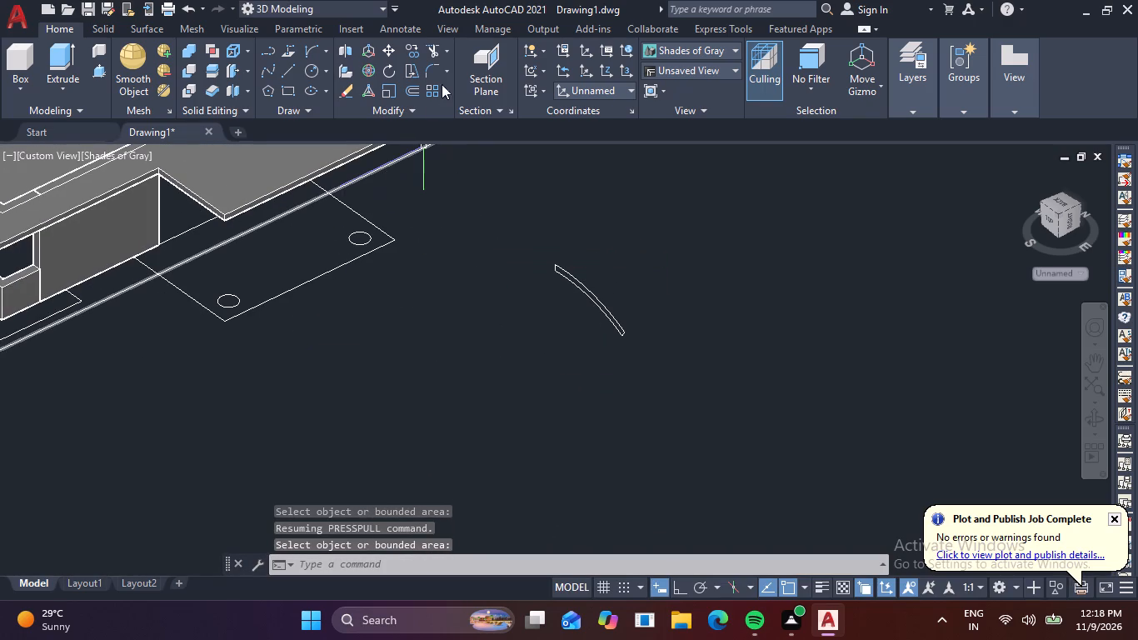
click(290, 72)
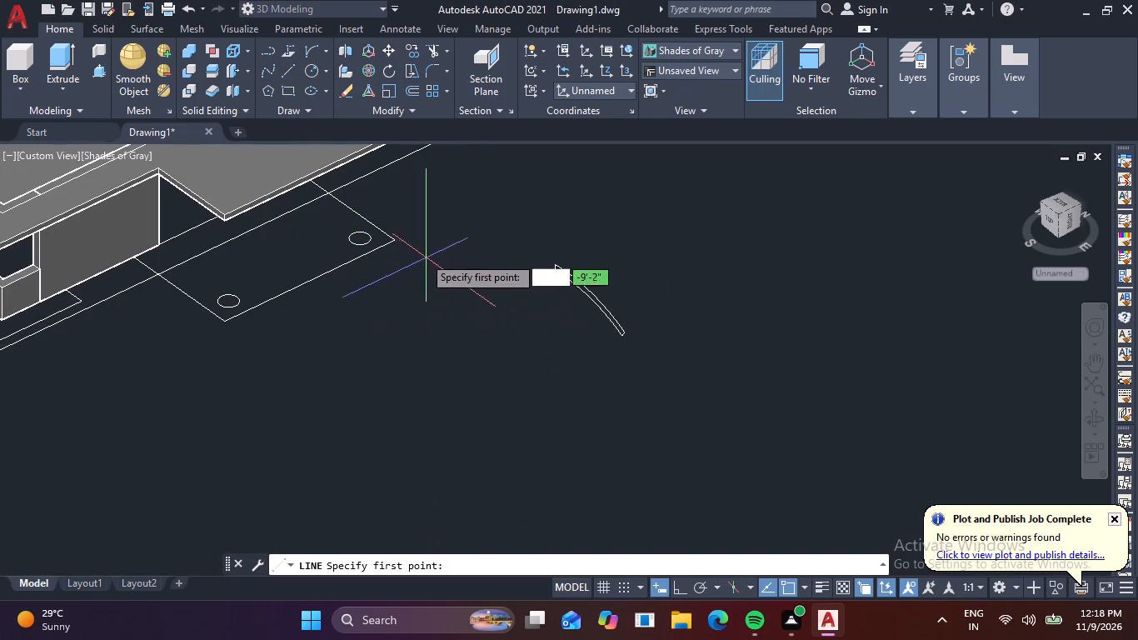
scroll(412, 249, up, 2)
click(380, 227)
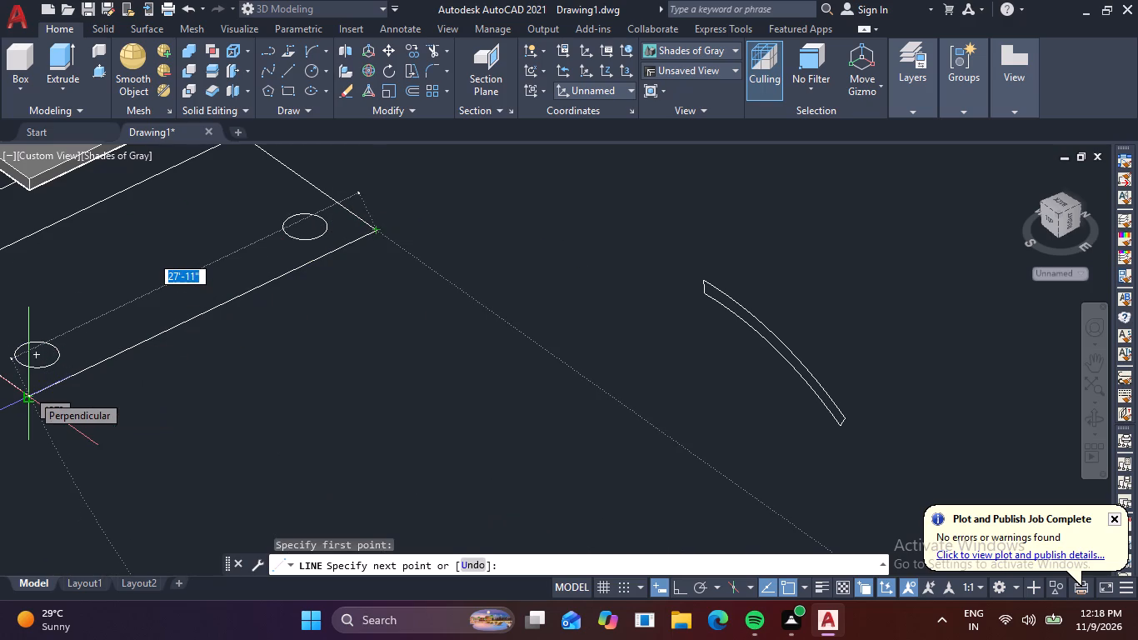
middle_drag(115, 382, 263, 338)
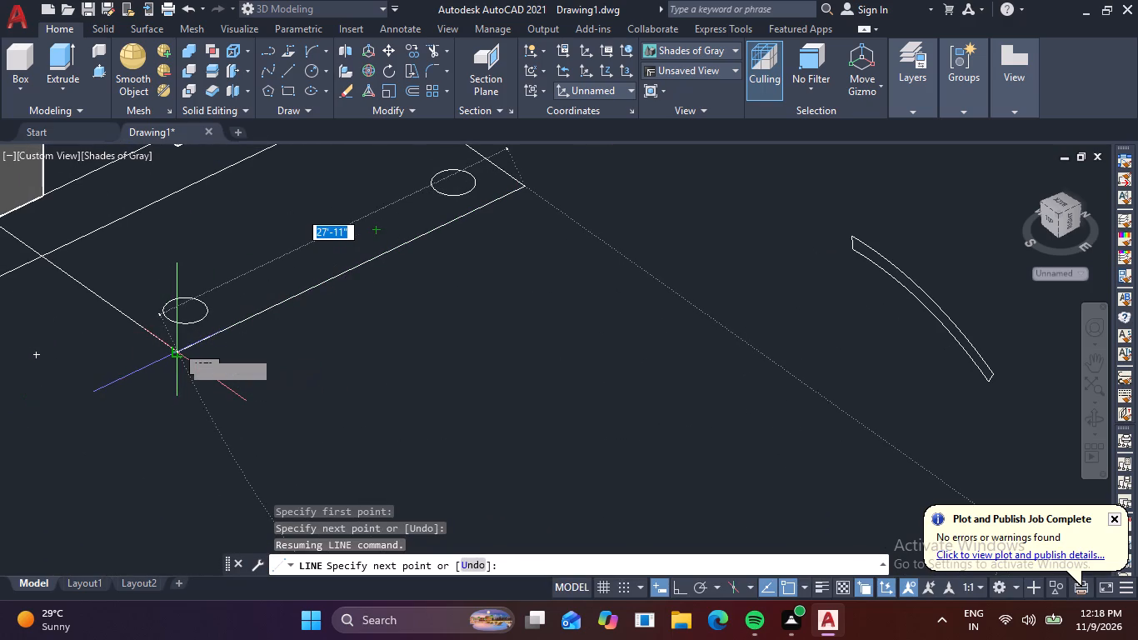
key(Escape)
Presspull the closed arc profile 27'11" parallel to the porch's front edge to form the curved canopy.
scroll(215, 378, down, 2)
middle_drag(468, 376, 384, 313)
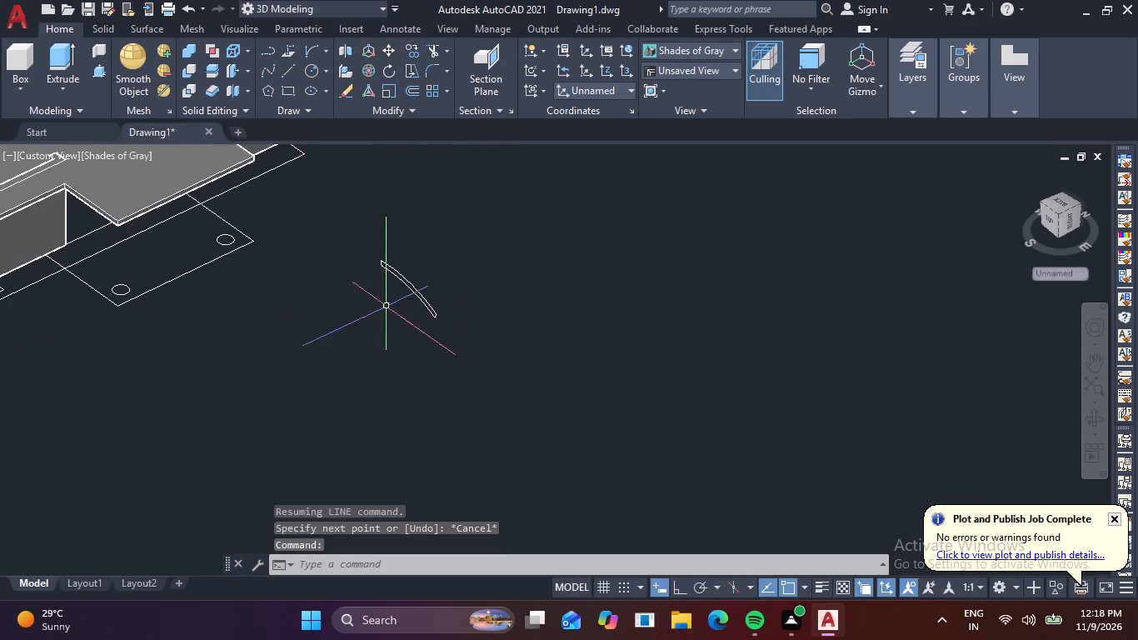
scroll(415, 282, up, 3)
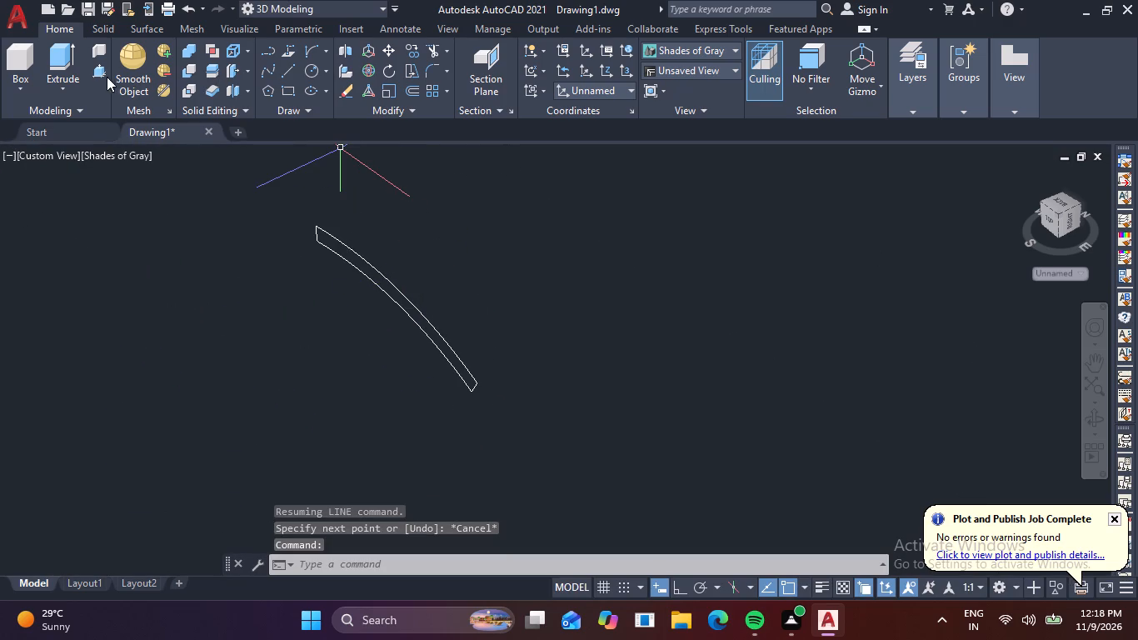
click(98, 77)
scroll(392, 310, up, 1)
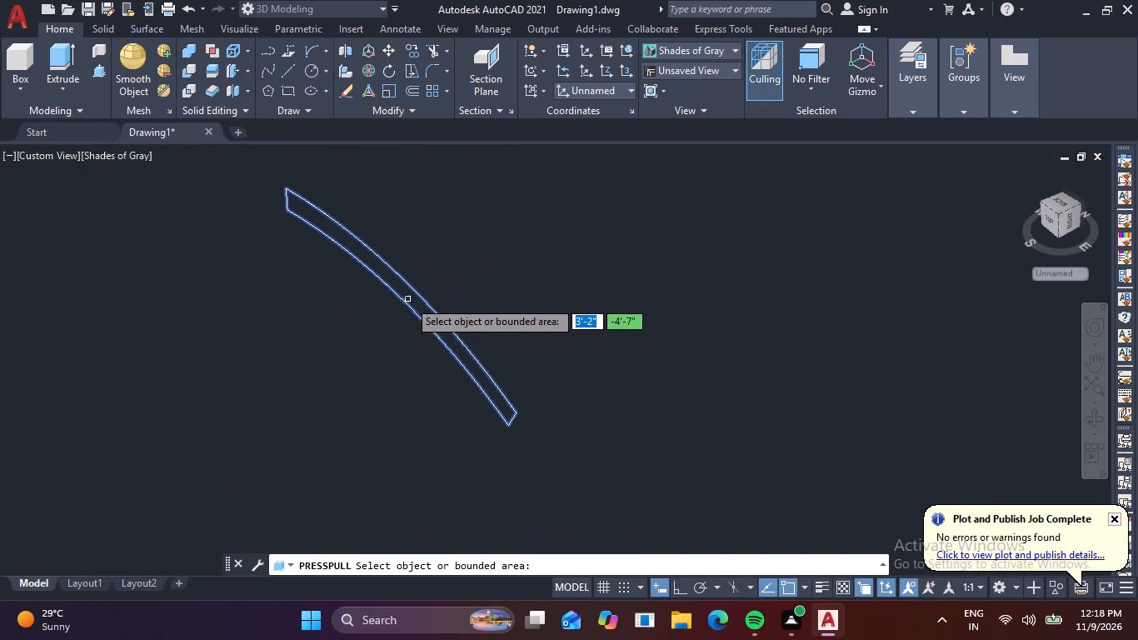
click(410, 300)
text(27)
key(apostrophe)
text(11)
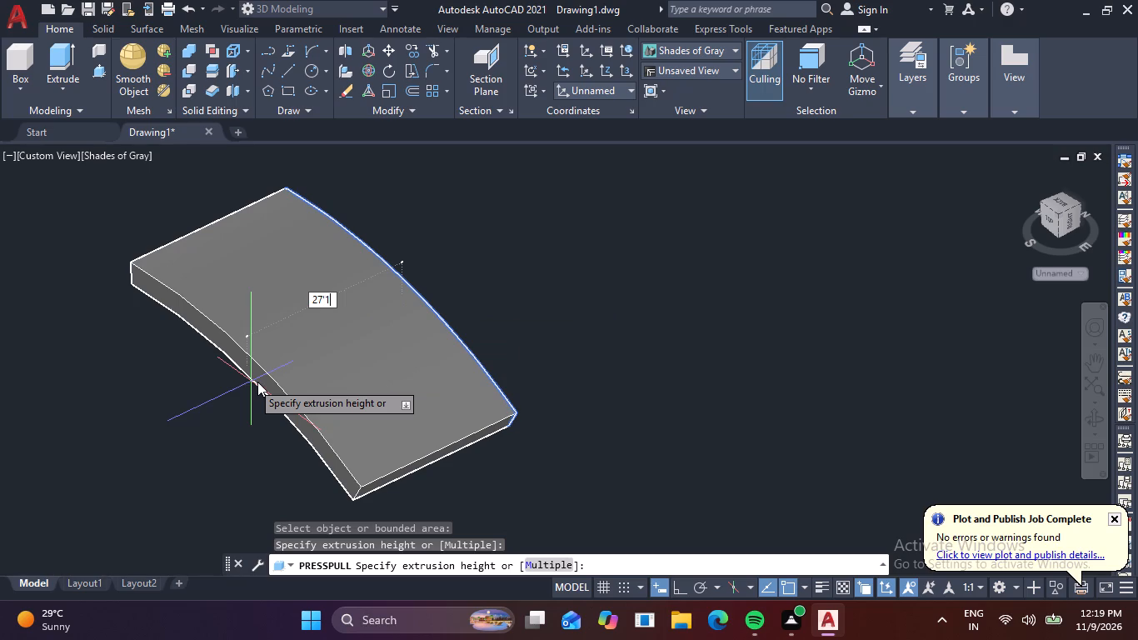
key(Return)
scroll(364, 353, down, 2)
middle_drag(393, 357, 601, 287)
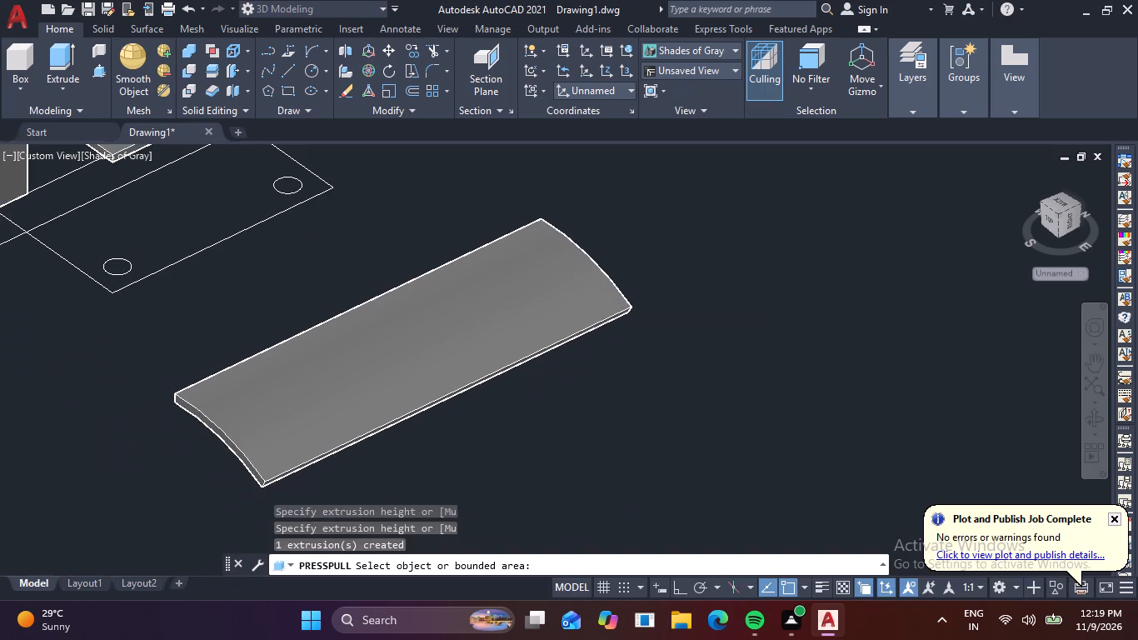
scroll(410, 347, down, 1)
middle_drag(397, 357, 402, 392)
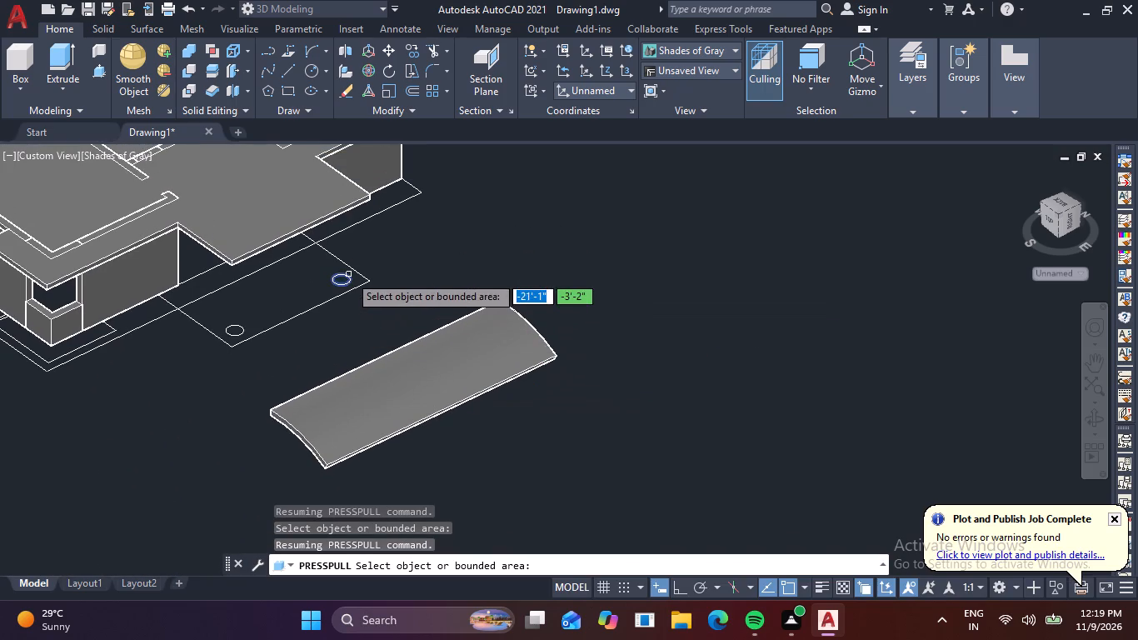
key(Escape)
key(Escape)
Recheck the length of the porch outline's outer front edge with a trial line from its far corner.
click(285, 68)
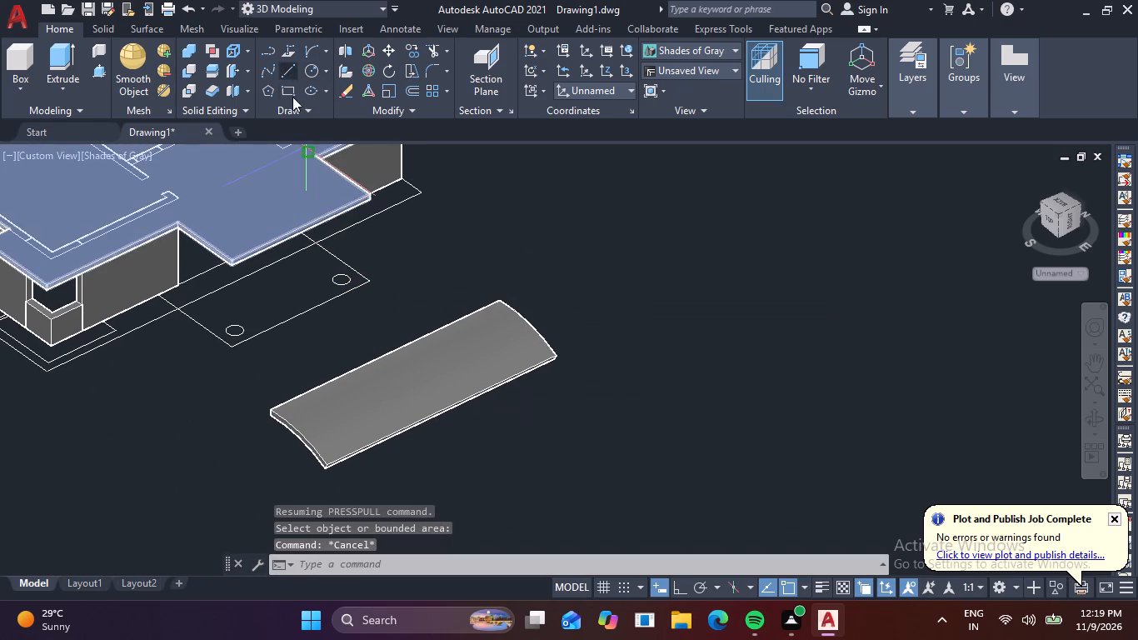
scroll(358, 326, up, 2)
click(382, 237)
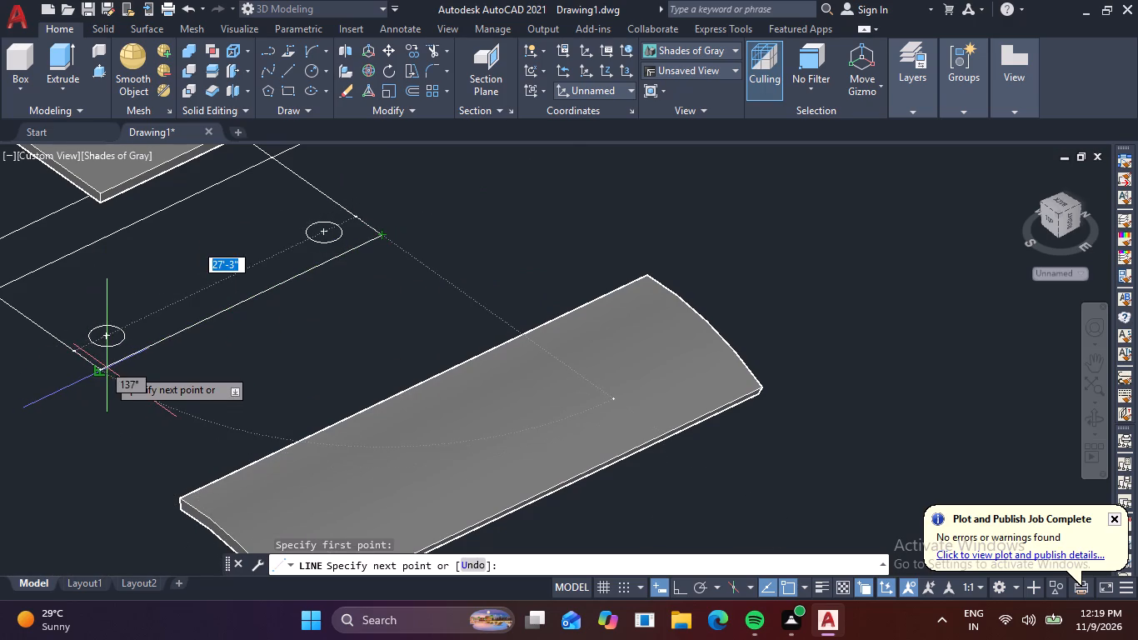
scroll(116, 377, down, 1)
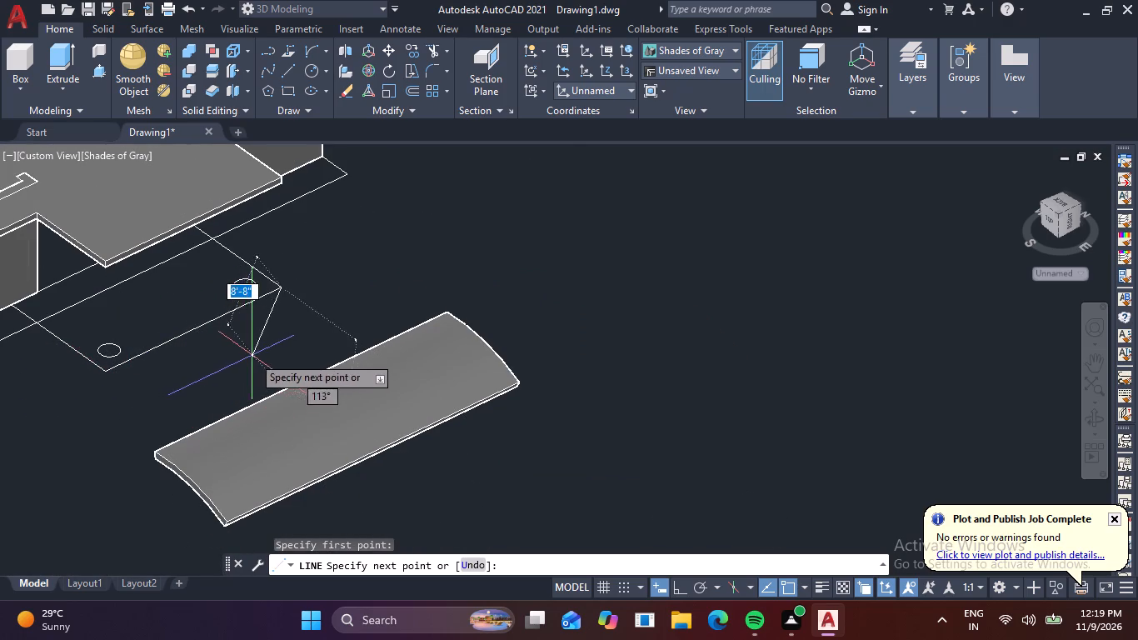
scroll(263, 292, up, 3)
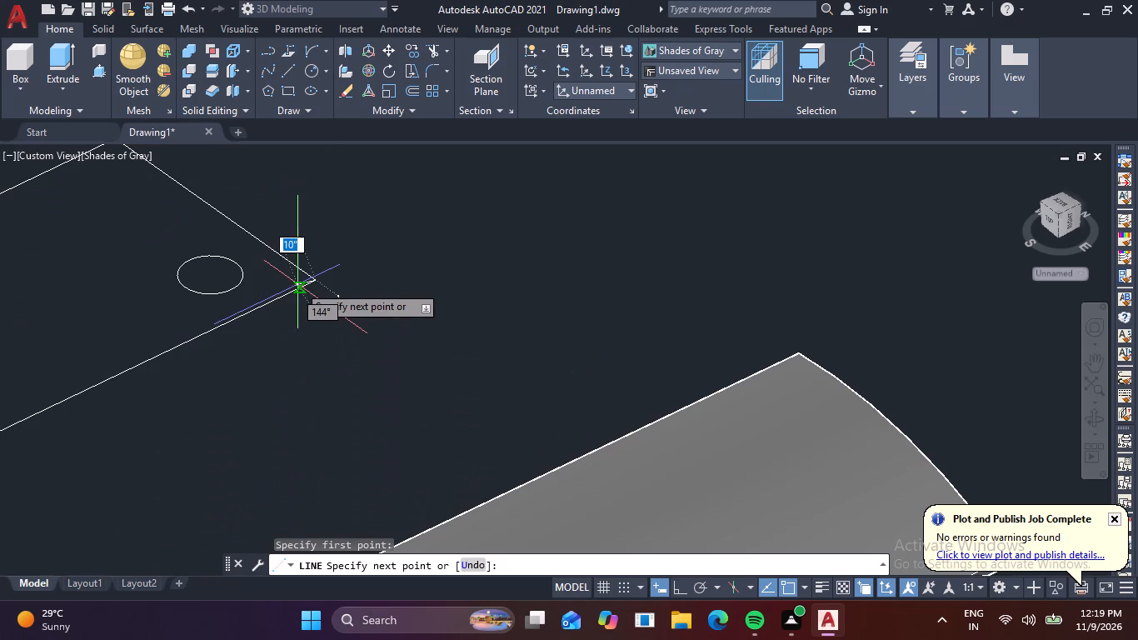
scroll(112, 353, down, 2)
middle_drag(140, 355, 236, 329)
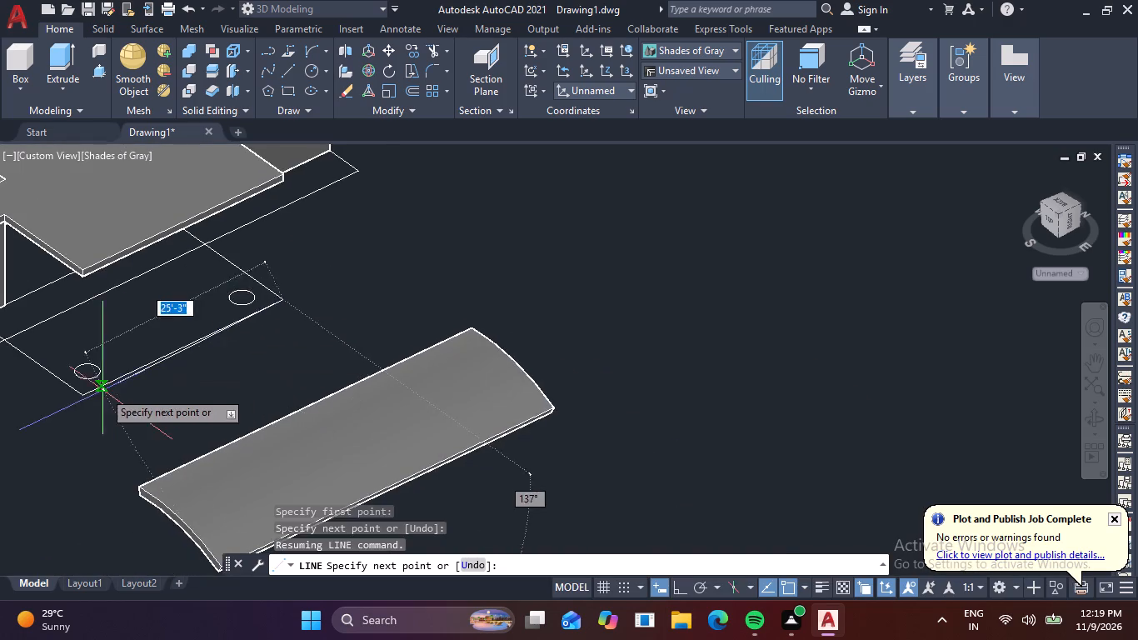
scroll(103, 391, up, 2)
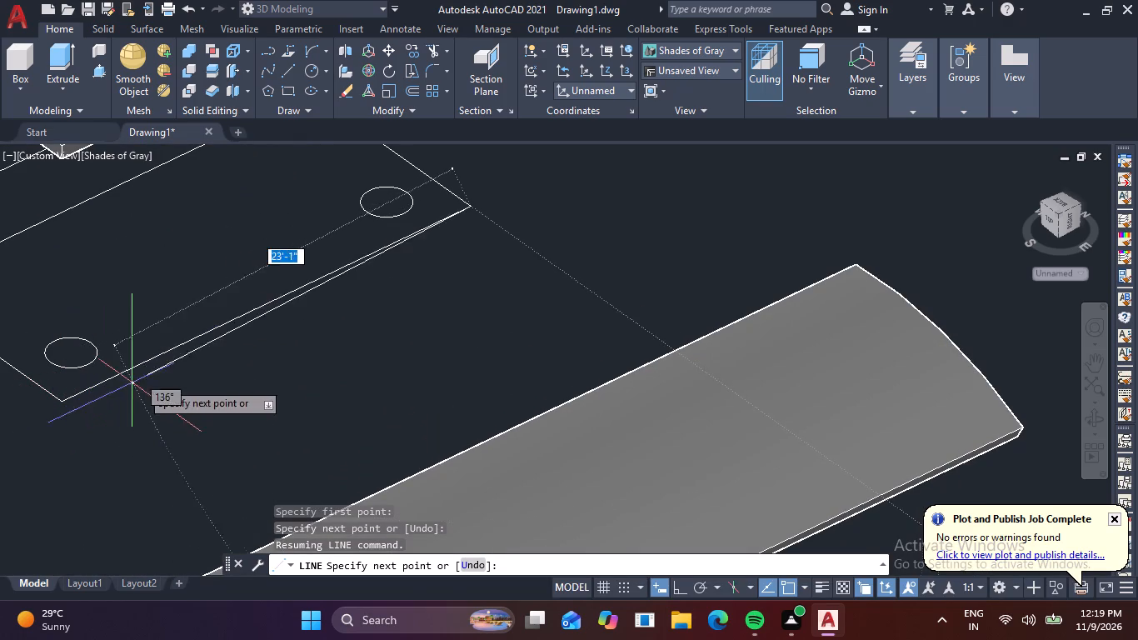
key(Escape)
key(Escape)
Measure the porch width along the line nearer the house, between its intersections with the two side lines.
scroll(419, 309, down, 2)
middle_drag(424, 317, 453, 362)
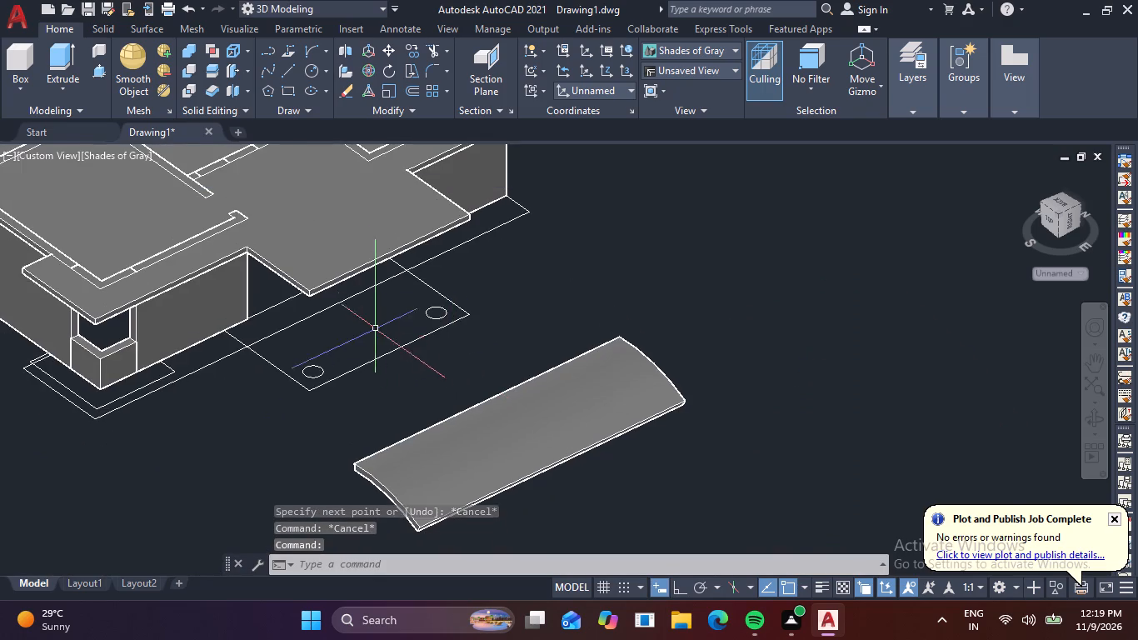
scroll(371, 304, up, 2)
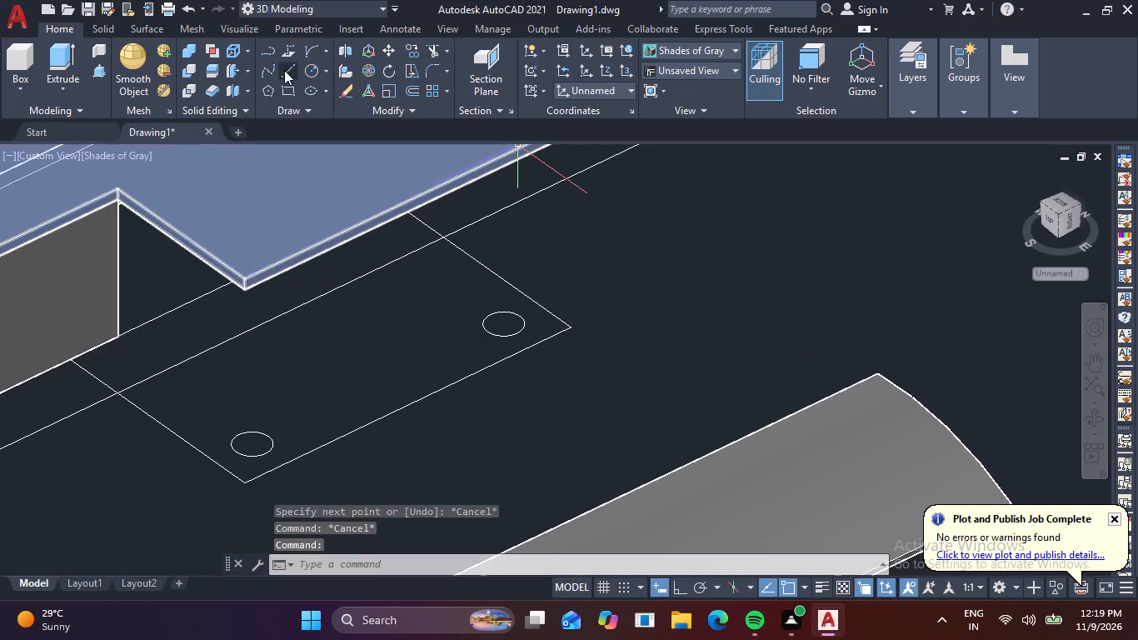
click(284, 70)
click(443, 232)
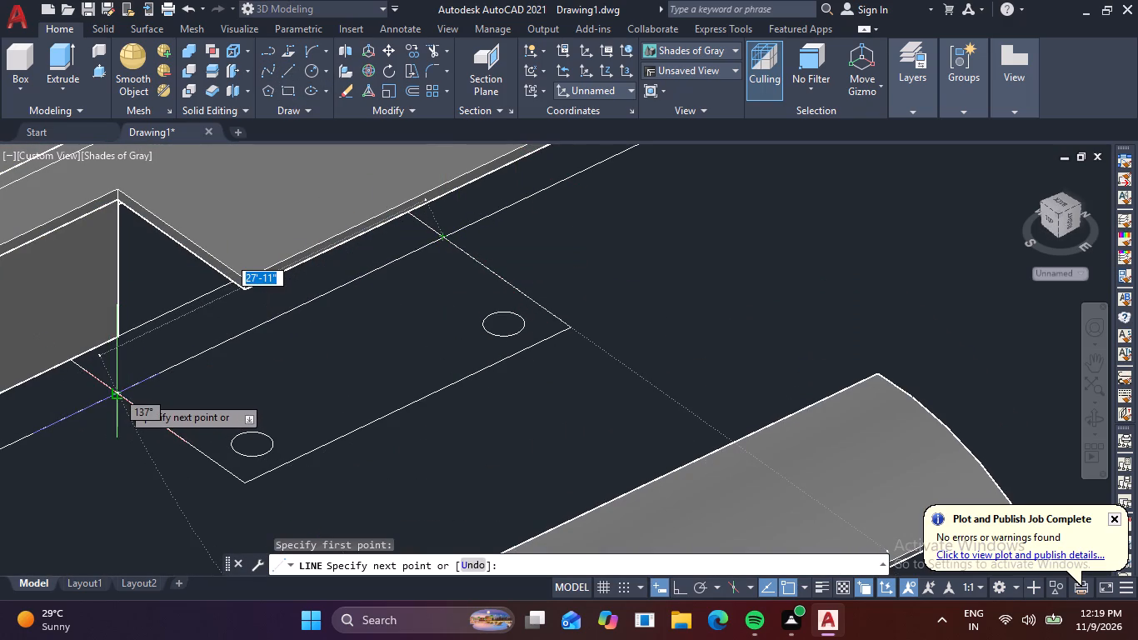
key(Escape)
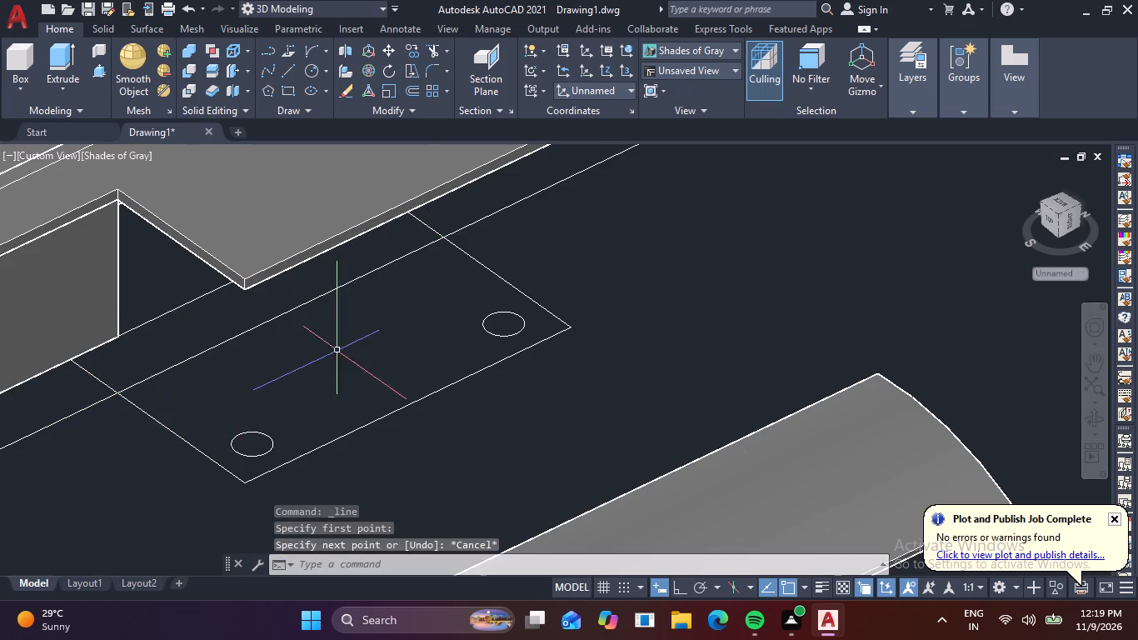
key(Escape)
scroll(342, 352, down, 2)
key(Escape)
key(Escape)
key(Escape)
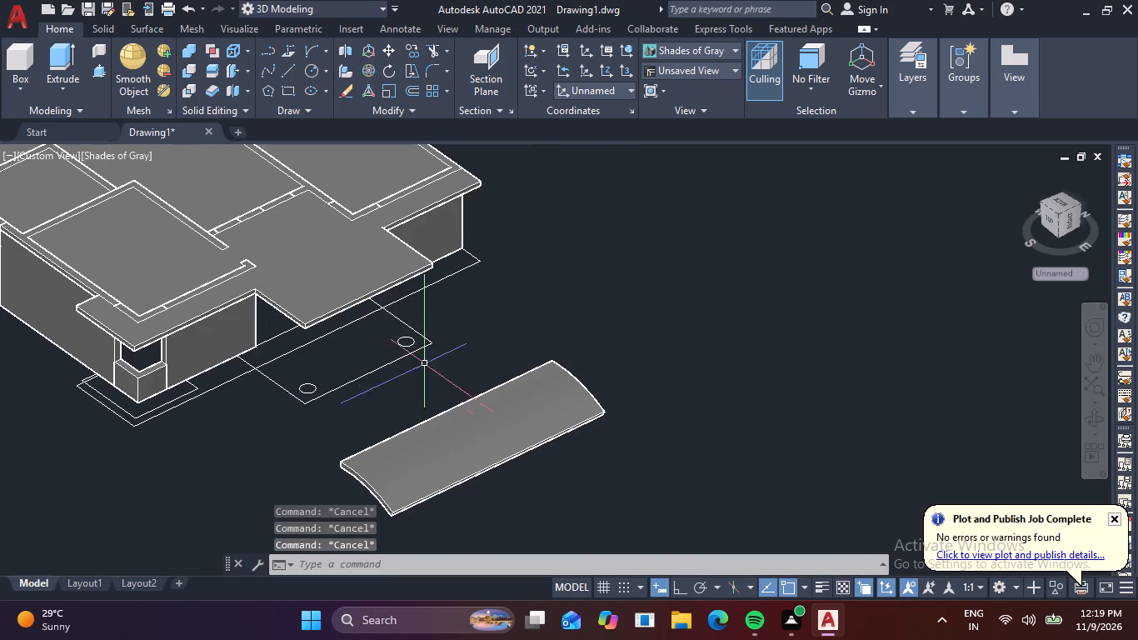
Measure the outer edge of the projecting front wall on the separate floor plan with a trial line between its corners.
scroll(403, 366, down, 3)
scroll(542, 349, down, 2)
middle_drag(510, 422, 620, 423)
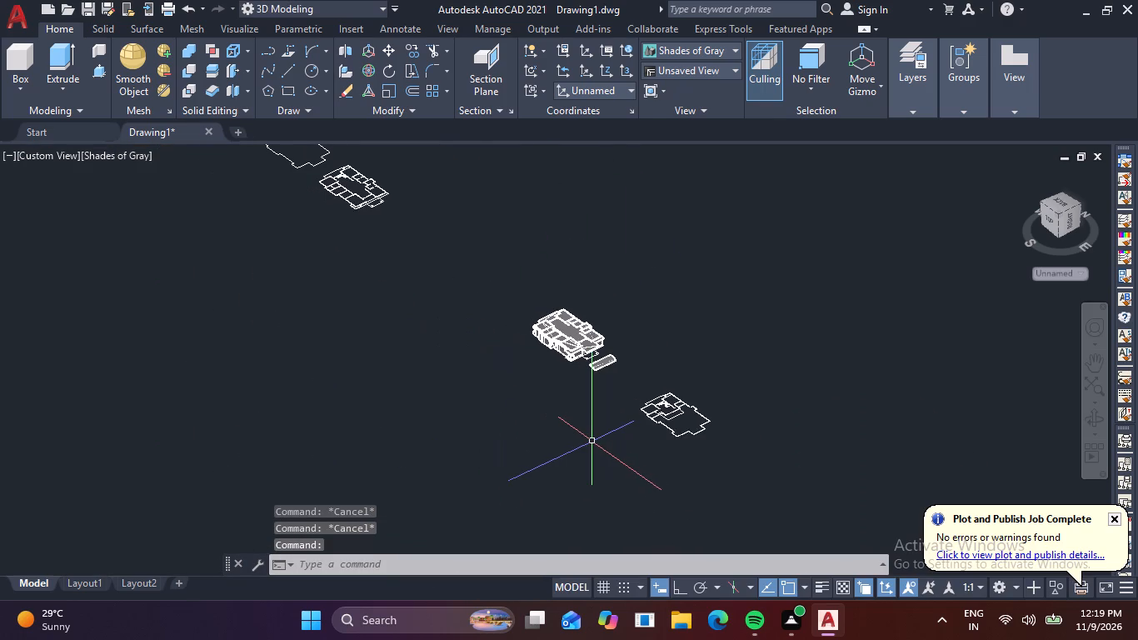
scroll(549, 444, down, 1)
middle_drag(510, 436, 234, 382)
scroll(404, 401, up, 4)
scroll(183, 362, up, 3)
middle_drag(435, 330, 455, 399)
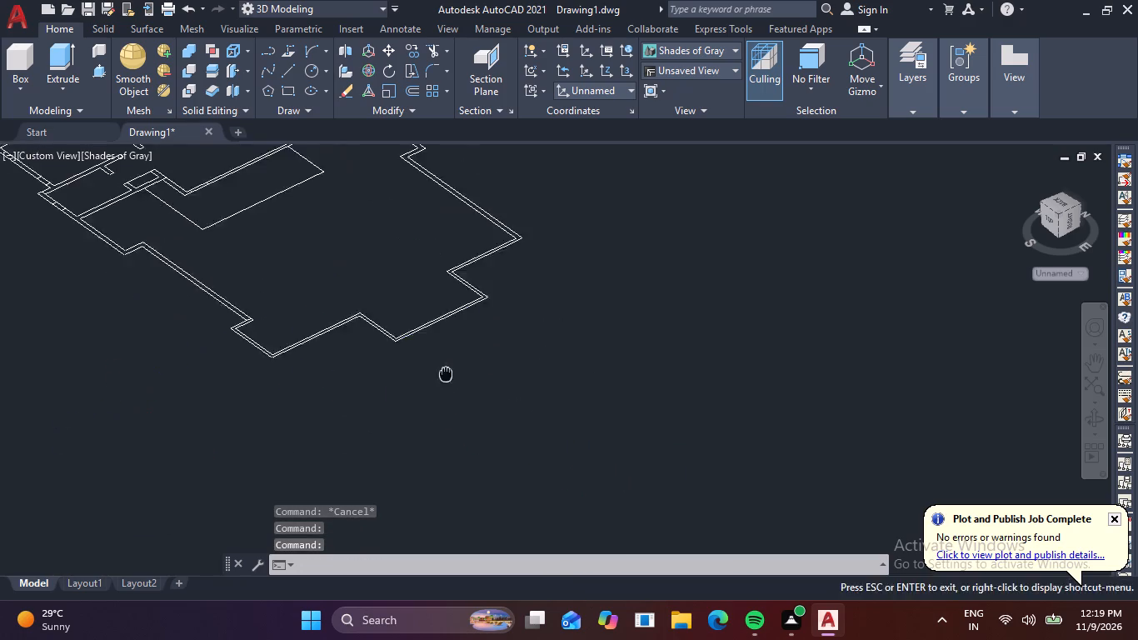
middle_drag(455, 399, 456, 412)
scroll(482, 332, up, 3)
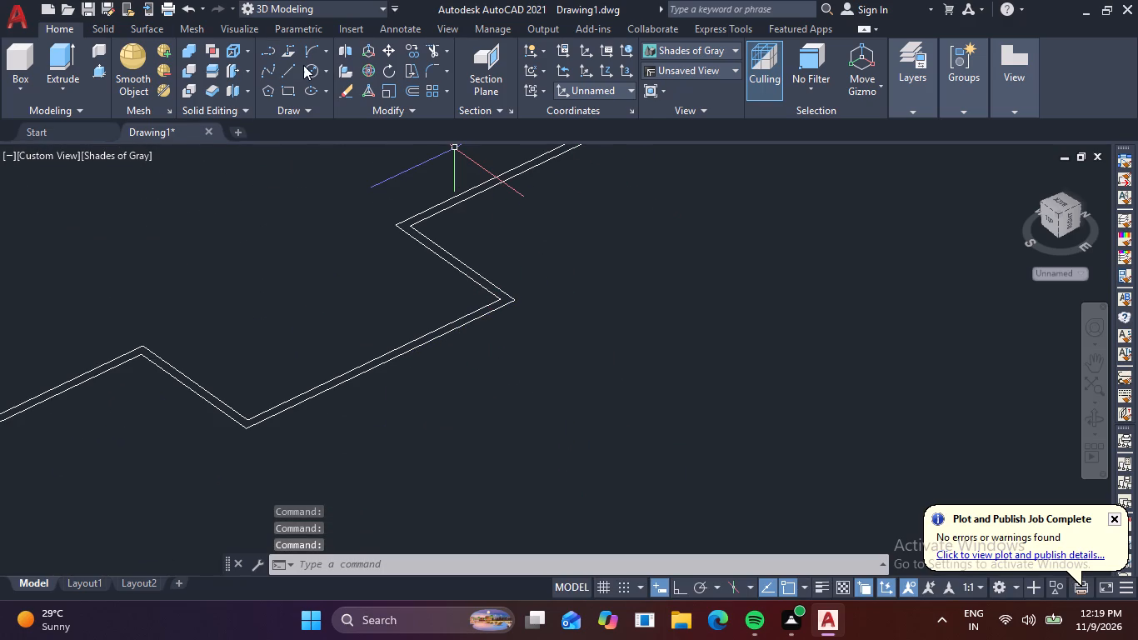
click(291, 68)
click(520, 296)
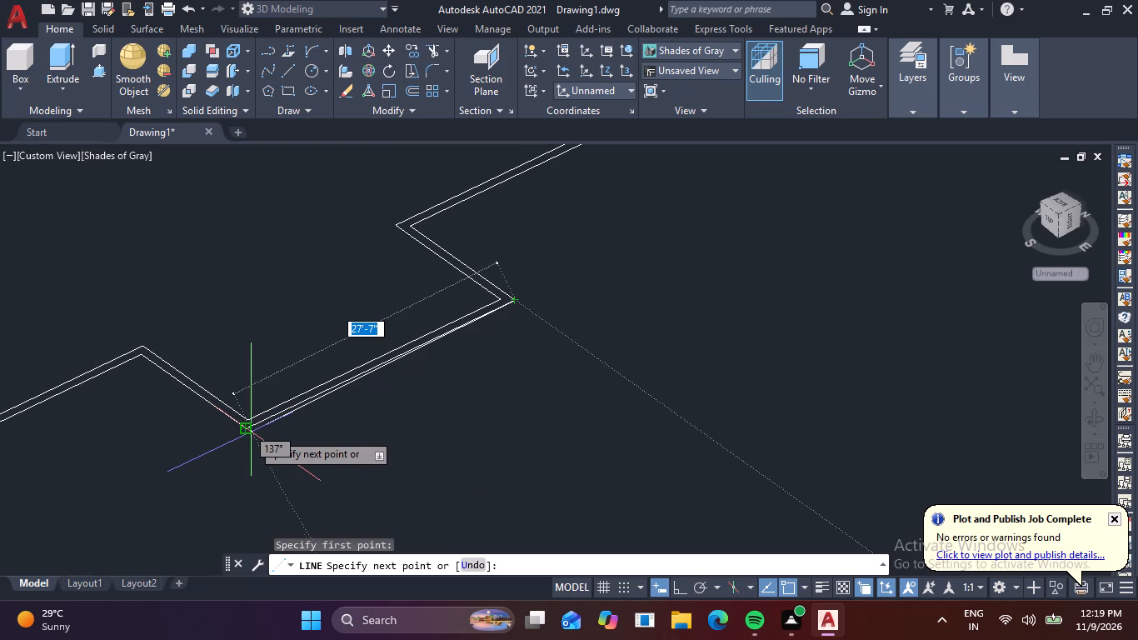
key(Escape)
scroll(265, 422, down, 7)
middle_drag(177, 375, 287, 440)
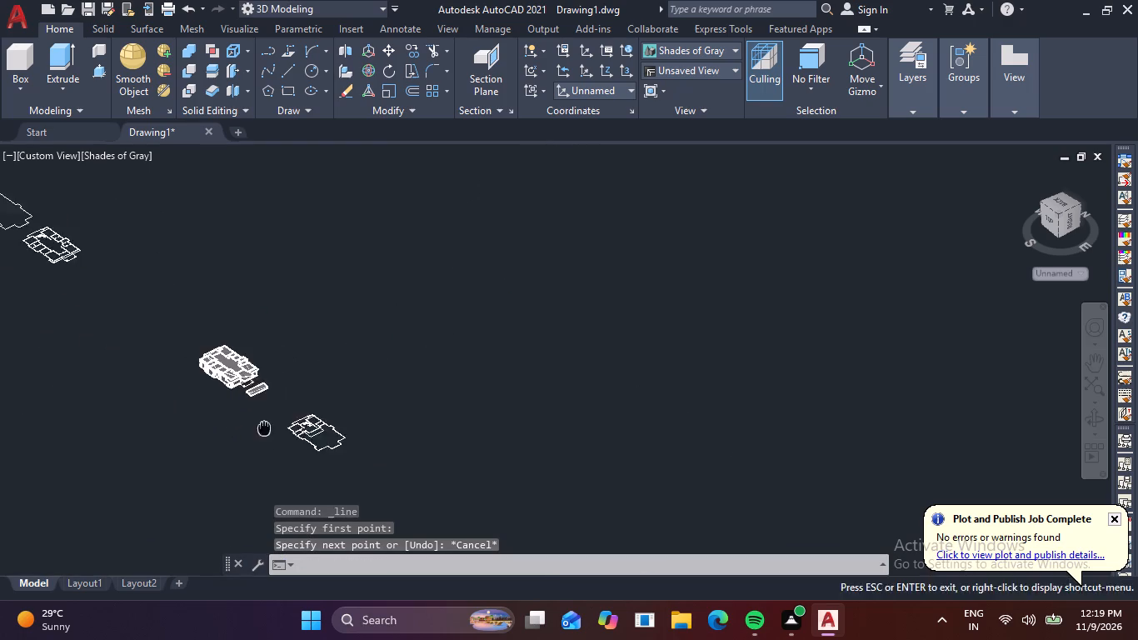
Measure the porch outline's outer front edge with a trial line between its two corners, checking from several view angles.
middle_drag(287, 440, 290, 445)
scroll(255, 387, up, 4)
scroll(372, 452, up, 4)
scroll(419, 461, down, 1)
middle_drag(422, 467, 507, 352)
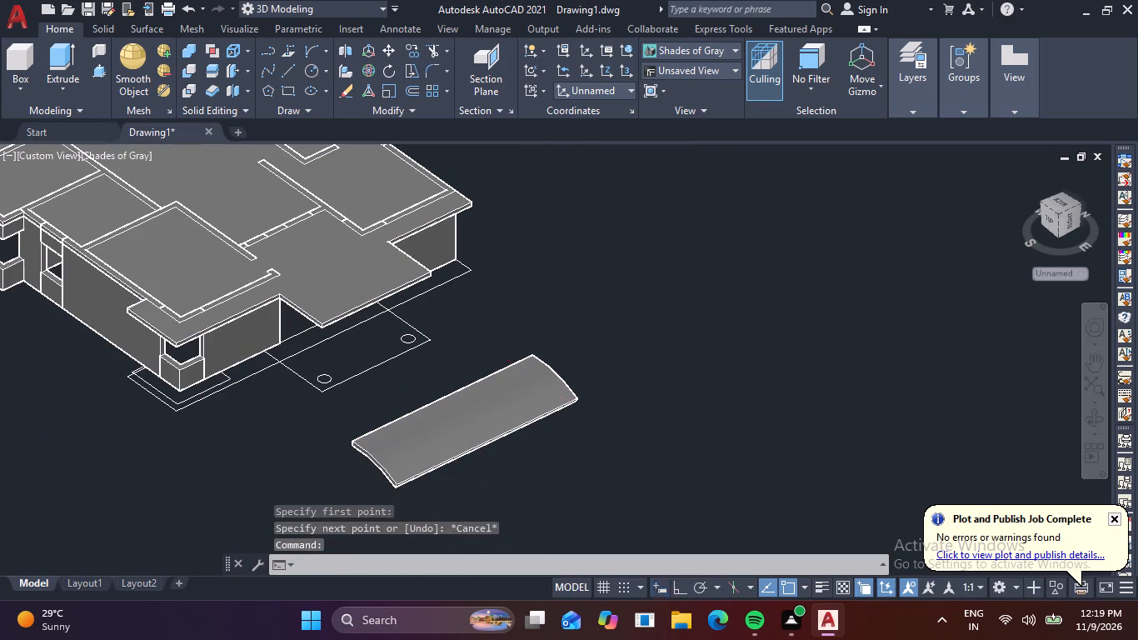
scroll(355, 468, up, 3)
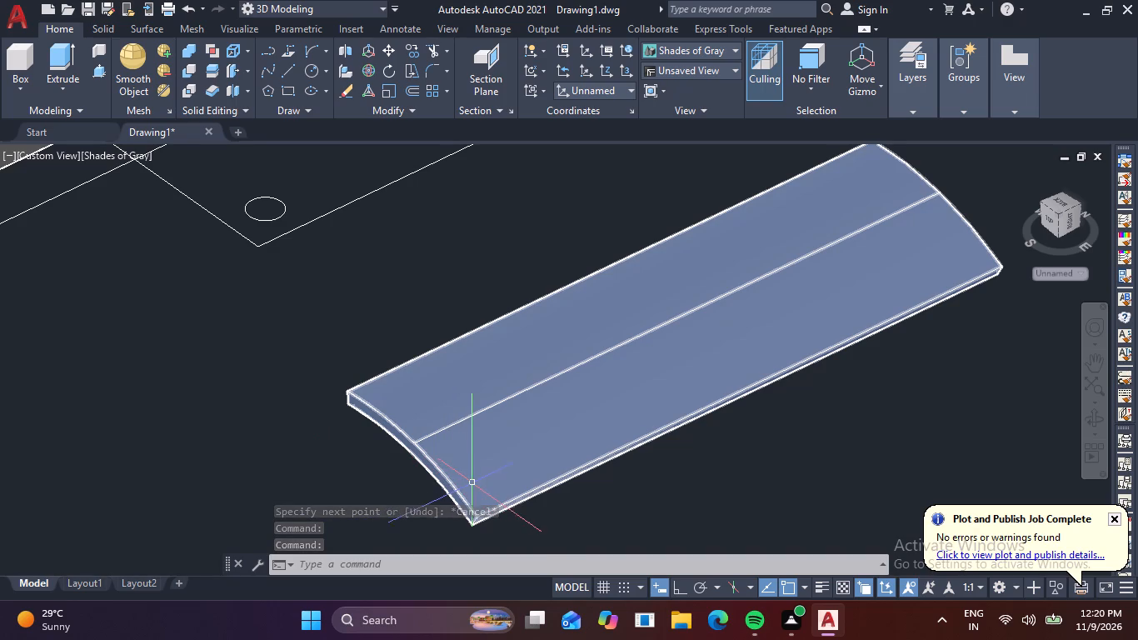
scroll(475, 483, down, 2)
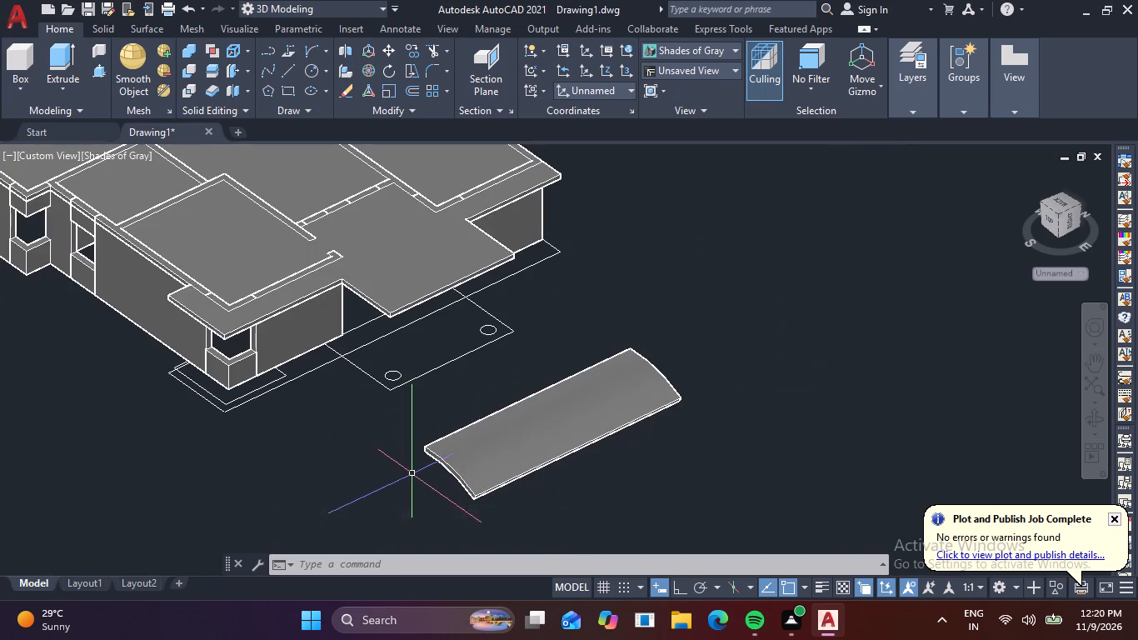
middle_drag(415, 483, 415, 519)
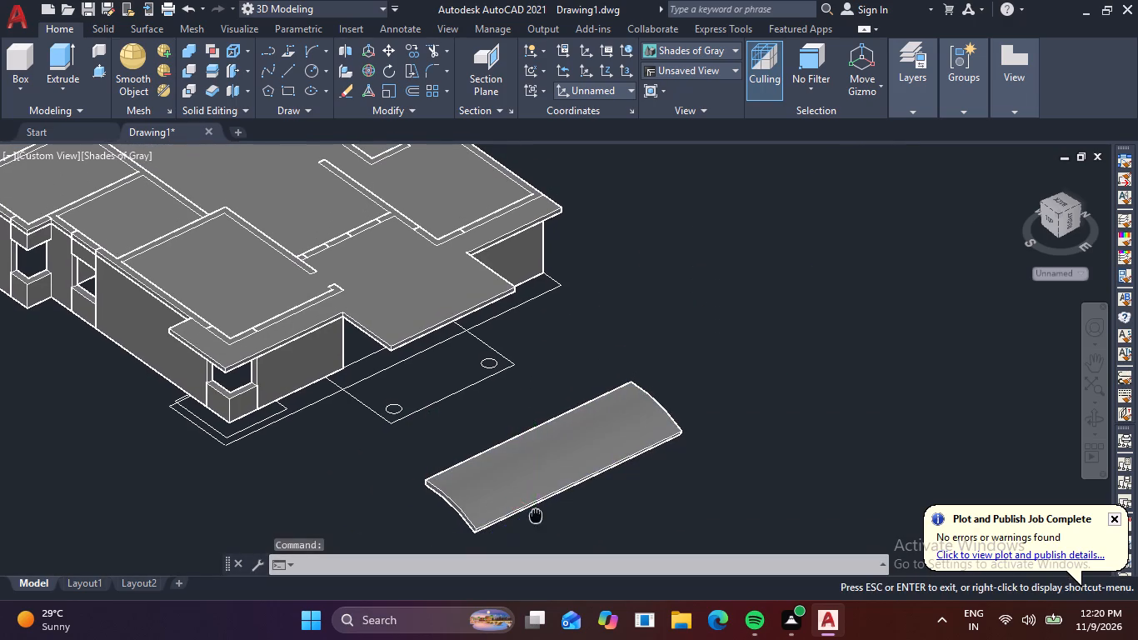
shift+middle_drag(576, 487, 515, 493)
shift+scroll(575, 487, down, 1)
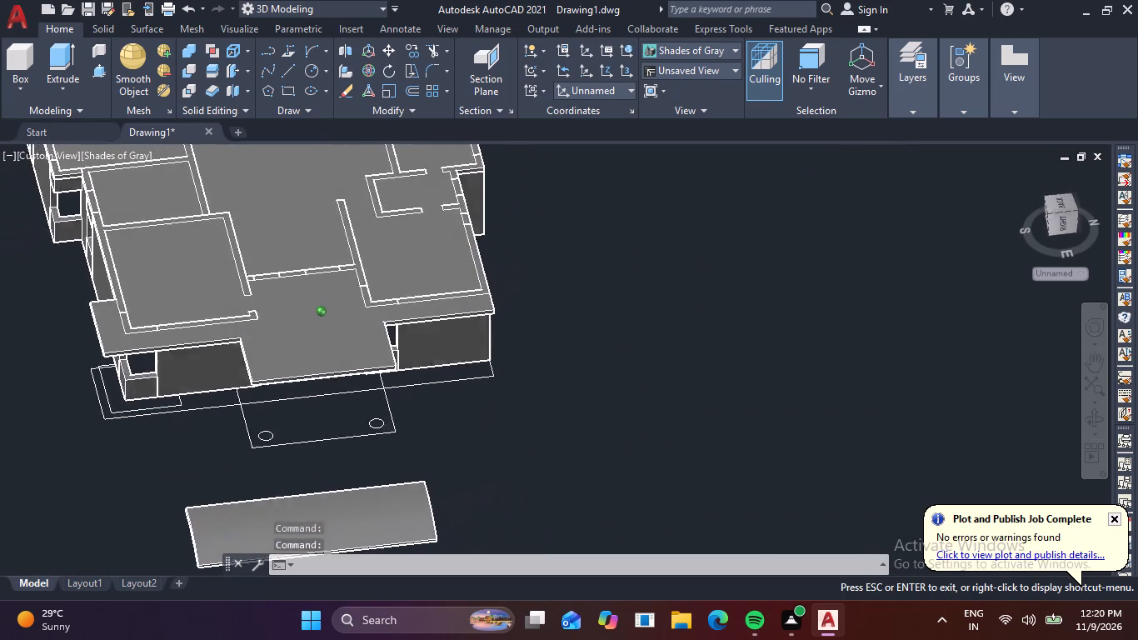
shift+middle_drag(515, 493, 494, 491)
scroll(290, 411, up, 3)
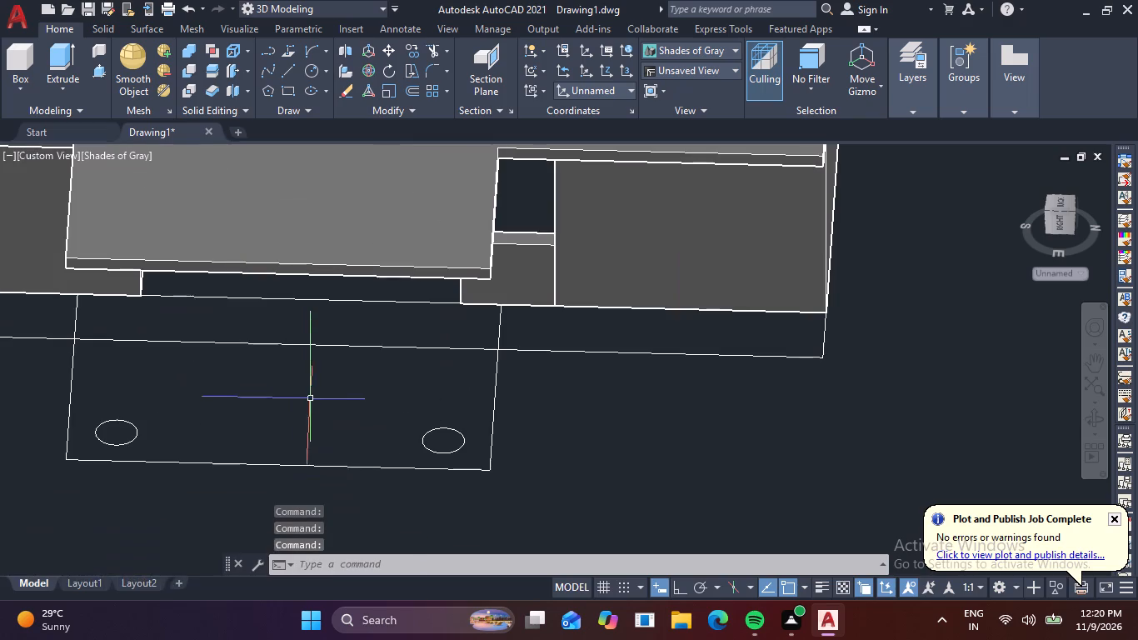
middle_drag(377, 435, 394, 397)
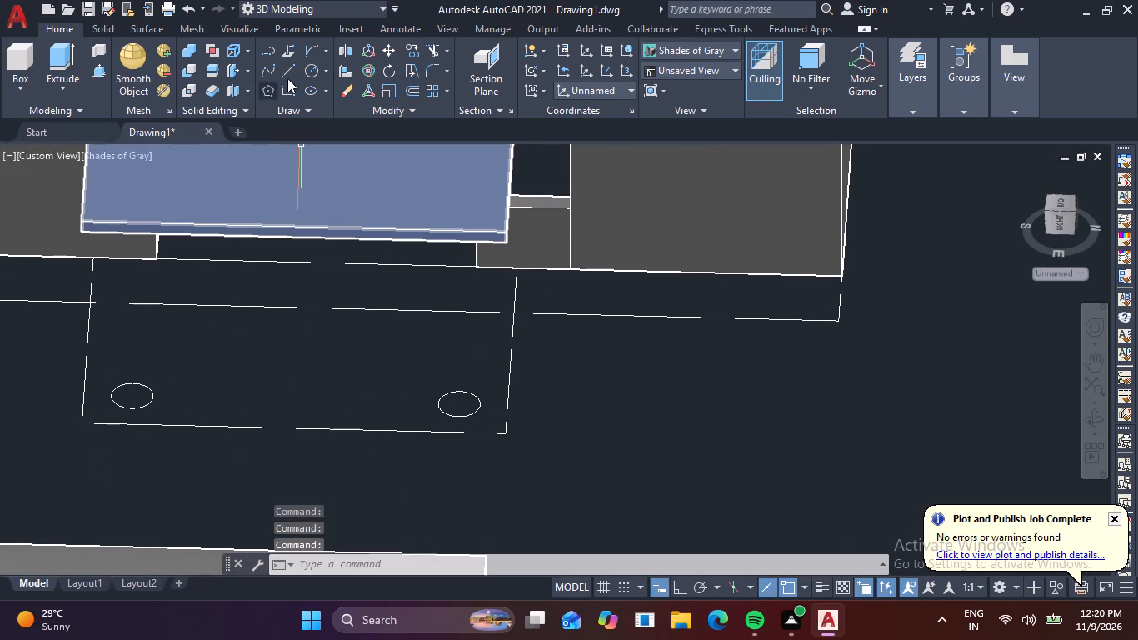
click(289, 68)
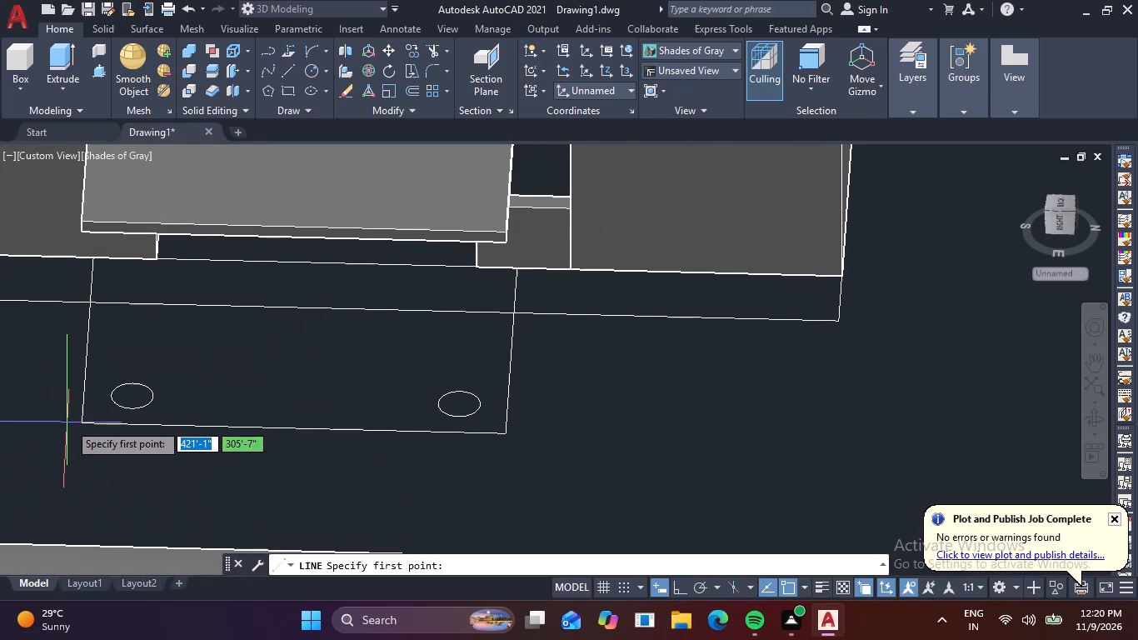
click(79, 423)
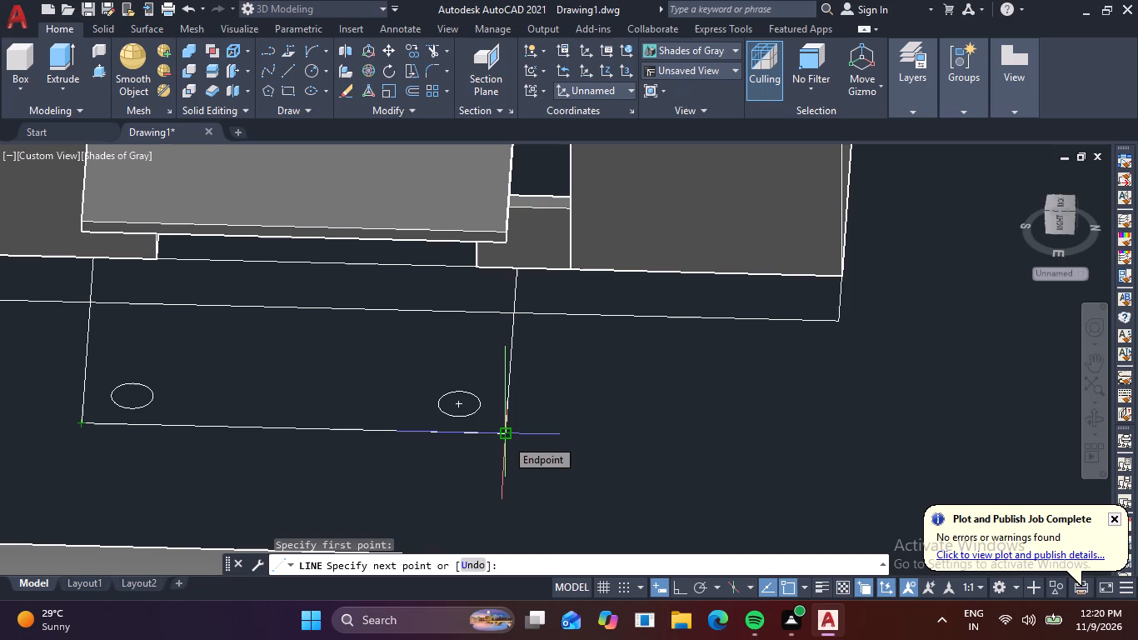
shift+middle_drag(506, 438, 496, 438)
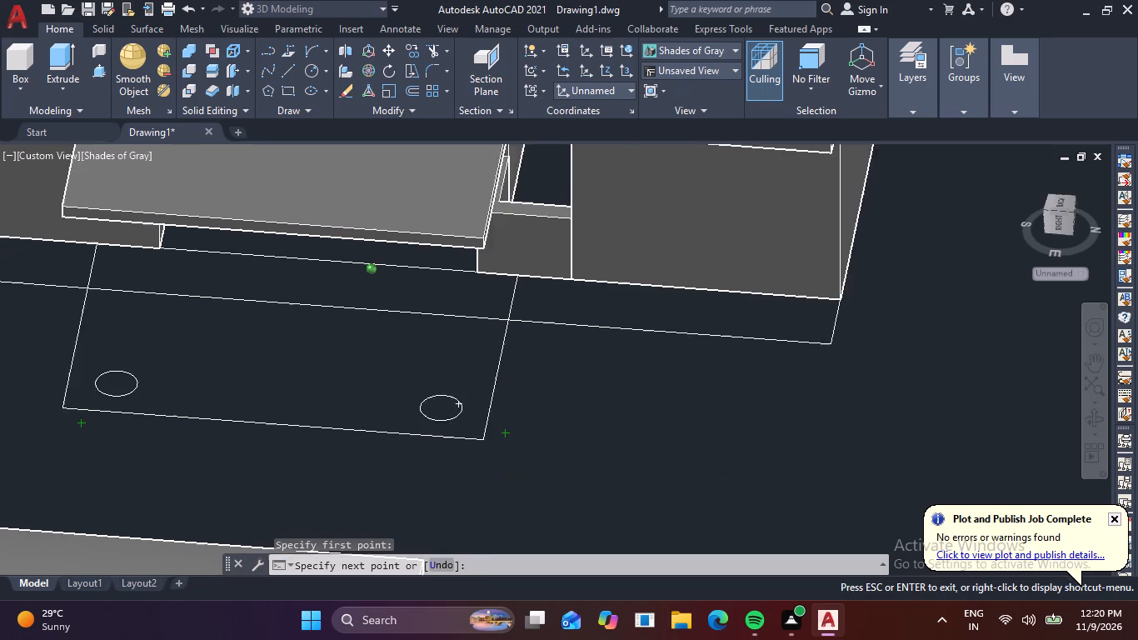
shift+middle_drag(496, 438, 482, 442)
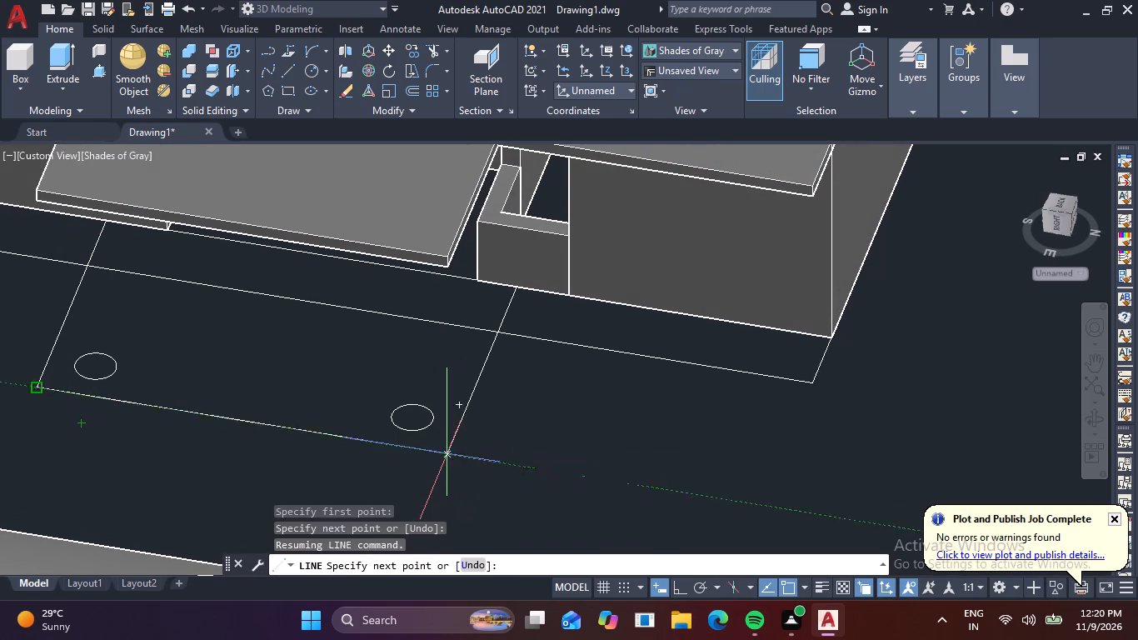
shift+middle_drag(447, 455, 364, 474)
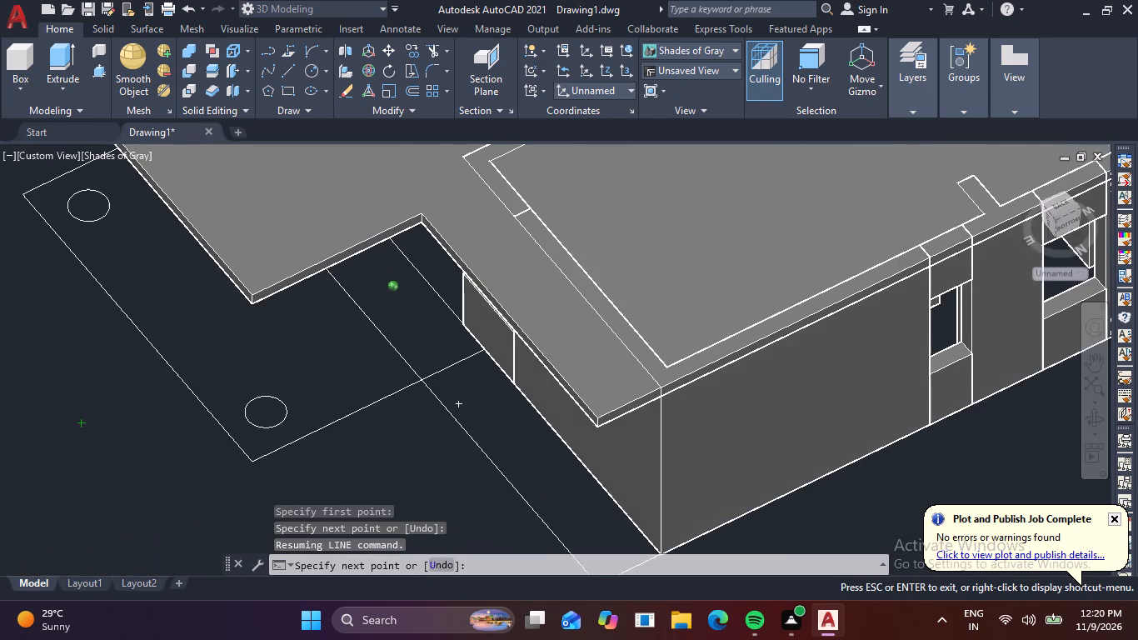
shift+middle_drag(364, 474, 362, 475)
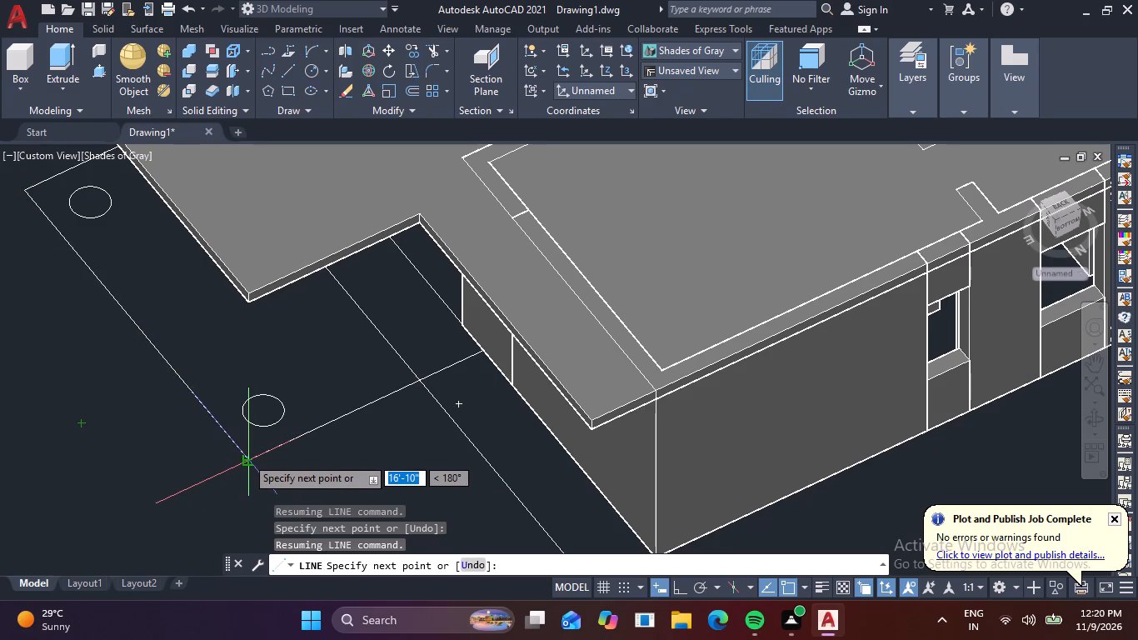
middle_drag(202, 501, 426, 528)
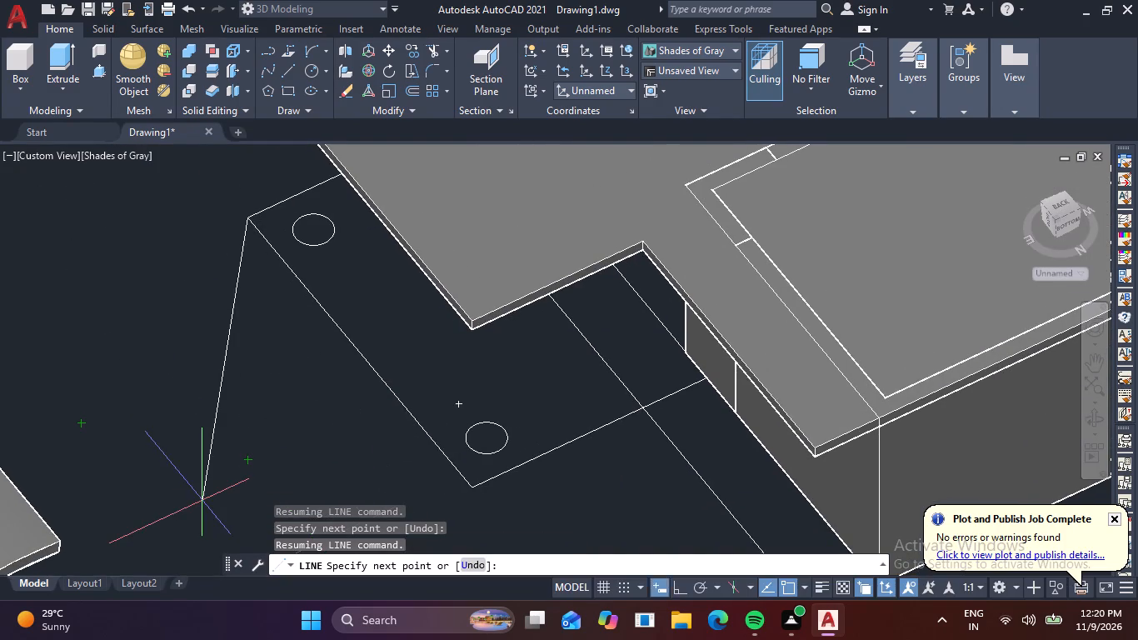
shift+middle_drag(447, 522, 544, 509)
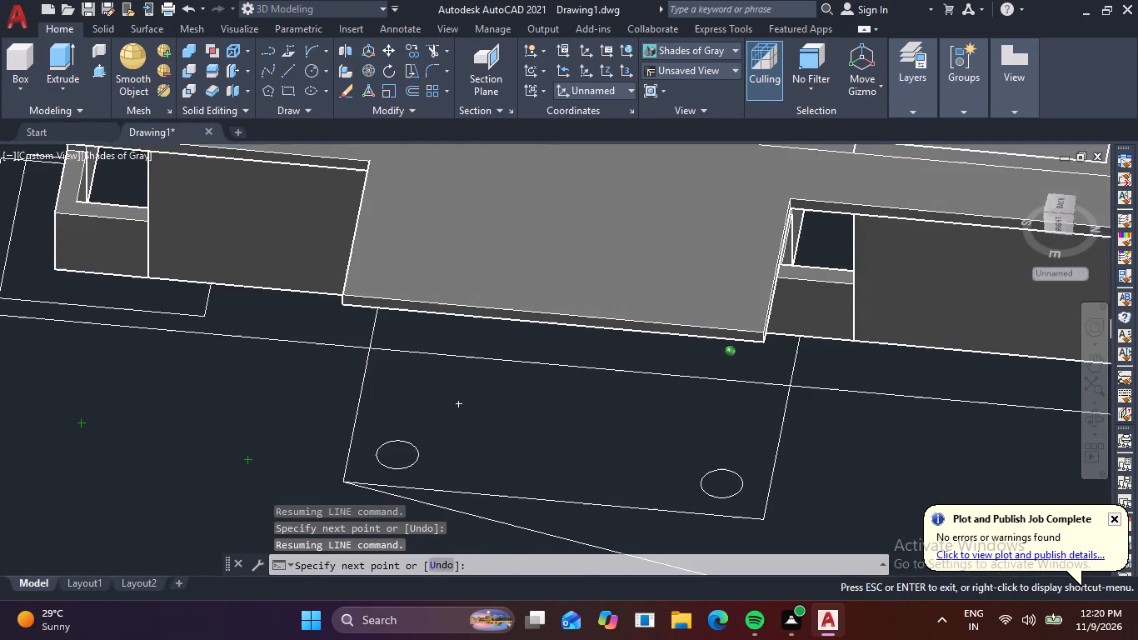
shift+middle_drag(544, 509, 545, 509)
key(Escape)
Recheck the porch outline's outer front edge with a trial line started from the opposite corner.
scroll(475, 512, down, 3)
middle_drag(513, 521, 474, 409)
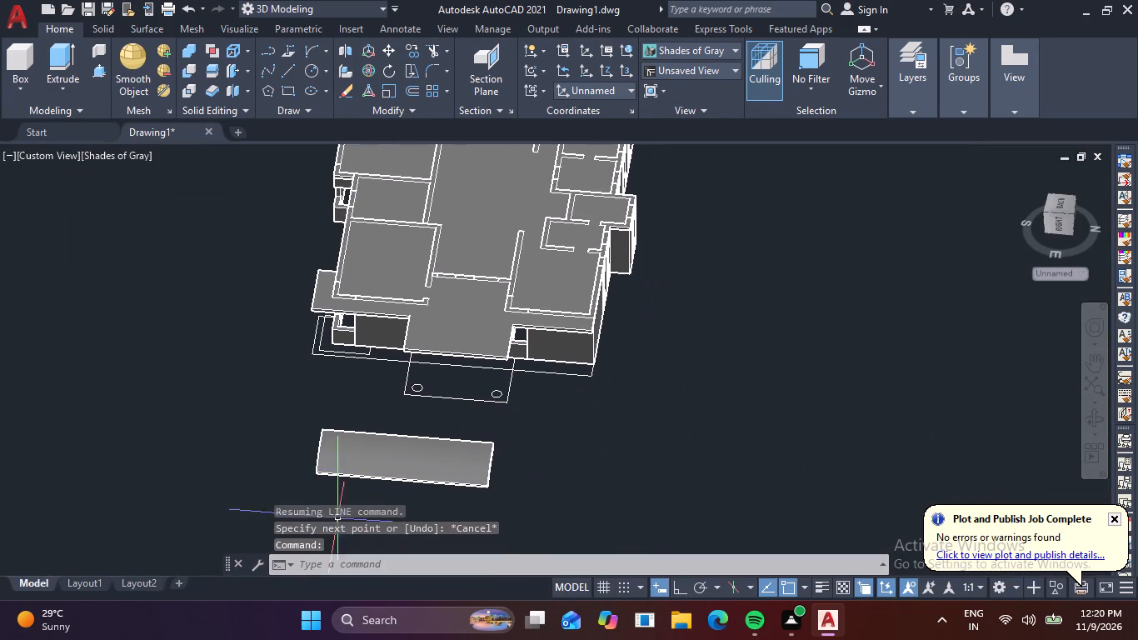
shift+middle_drag(241, 531, 332, 502)
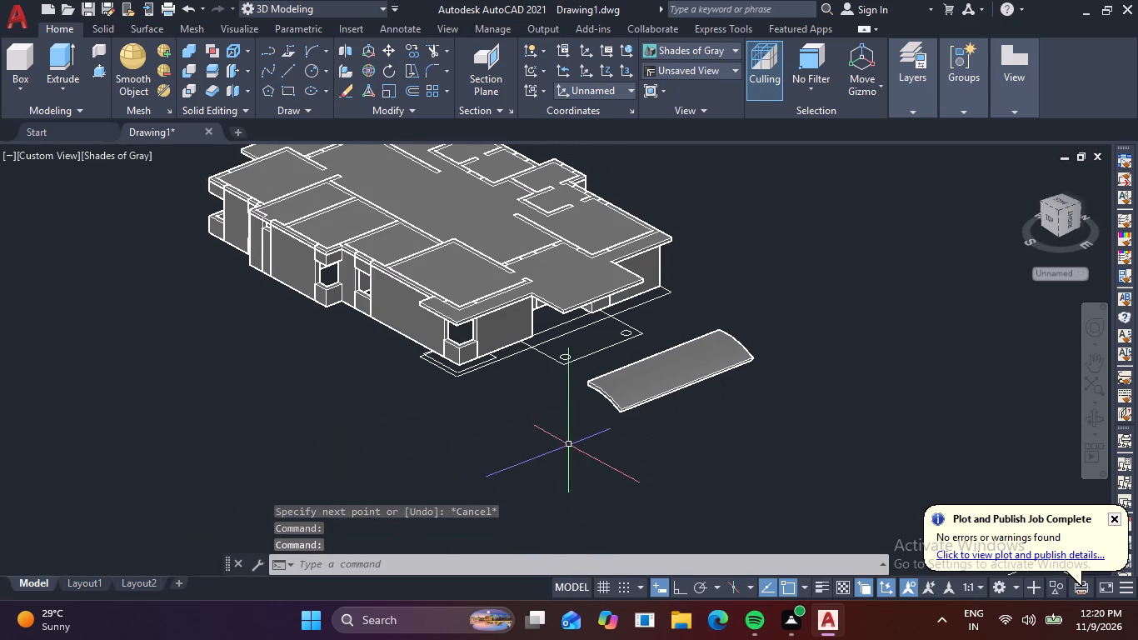
middle_drag(635, 438, 437, 438)
scroll(442, 346, up, 3)
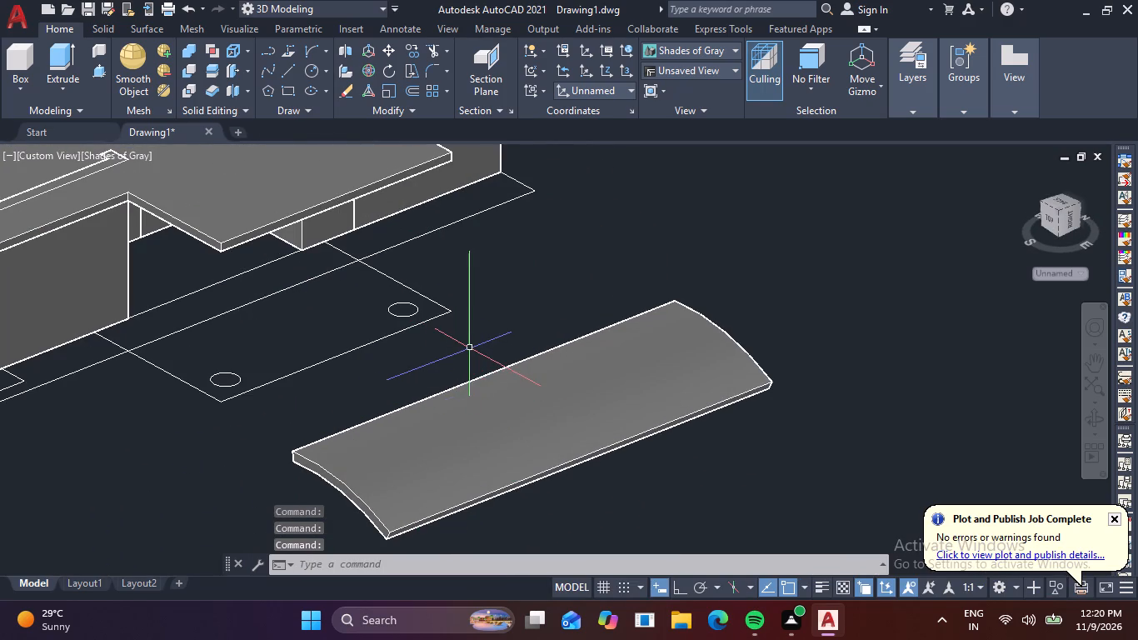
key(l)
key(space)
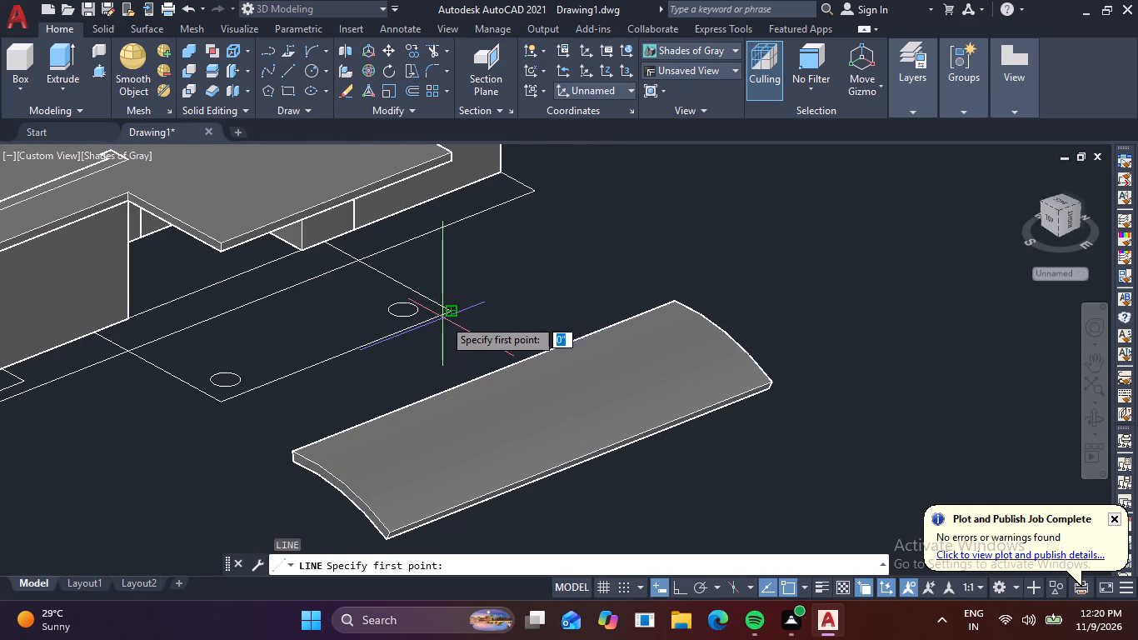
click(450, 314)
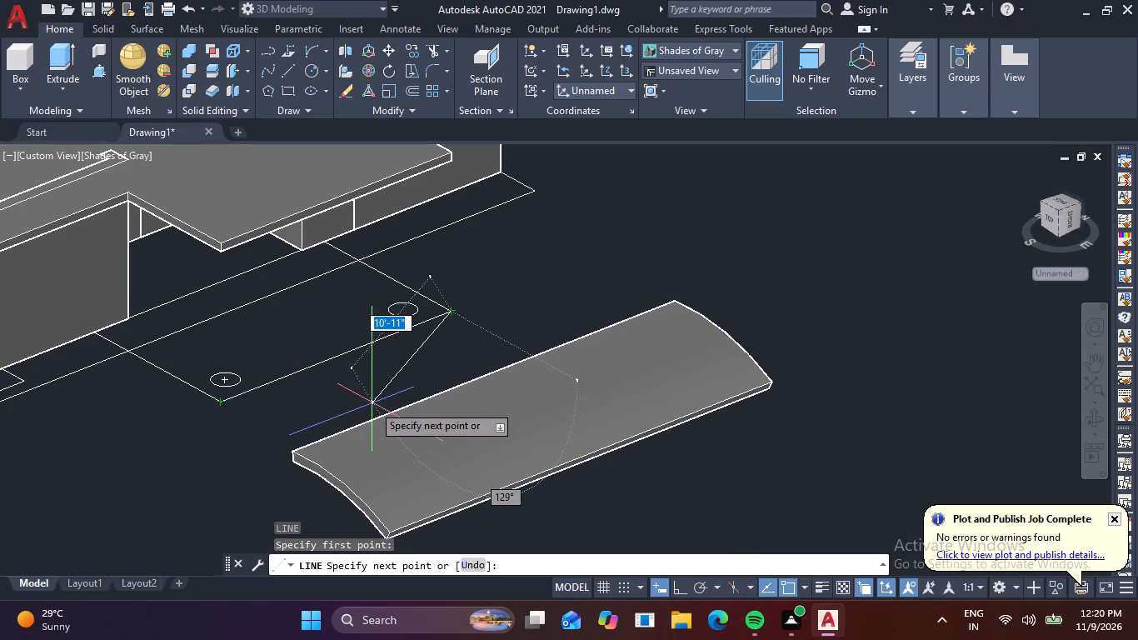
key(Escape)
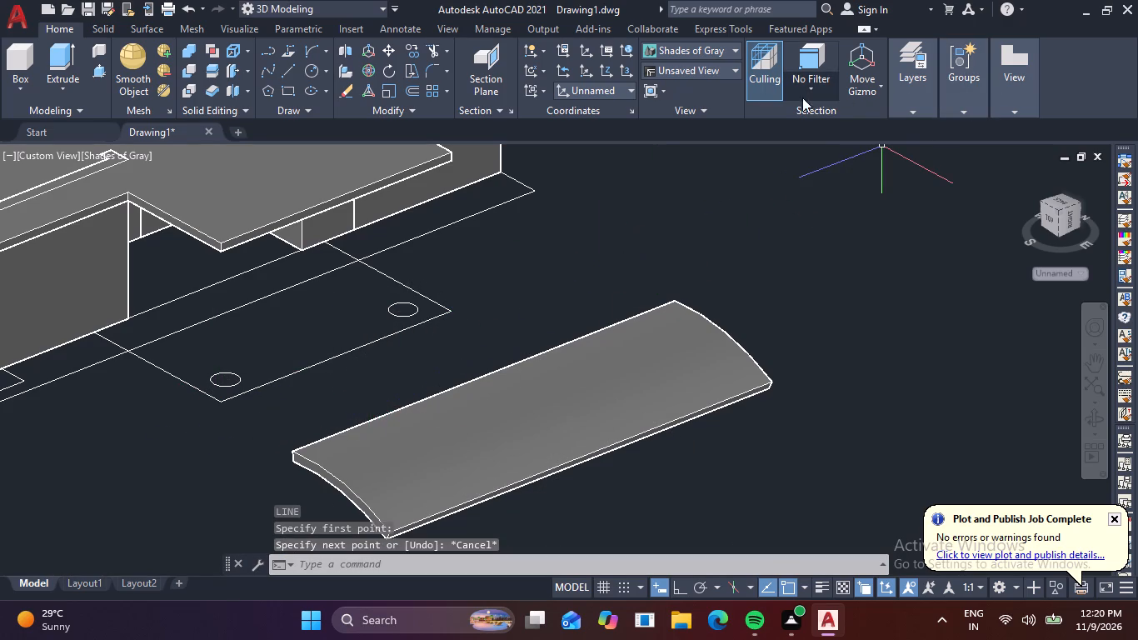
In a top view, measure the outer edge of the roof slab's porch projection with a trial line from its corner.
shift+middle_drag(655, 253, 640, 287)
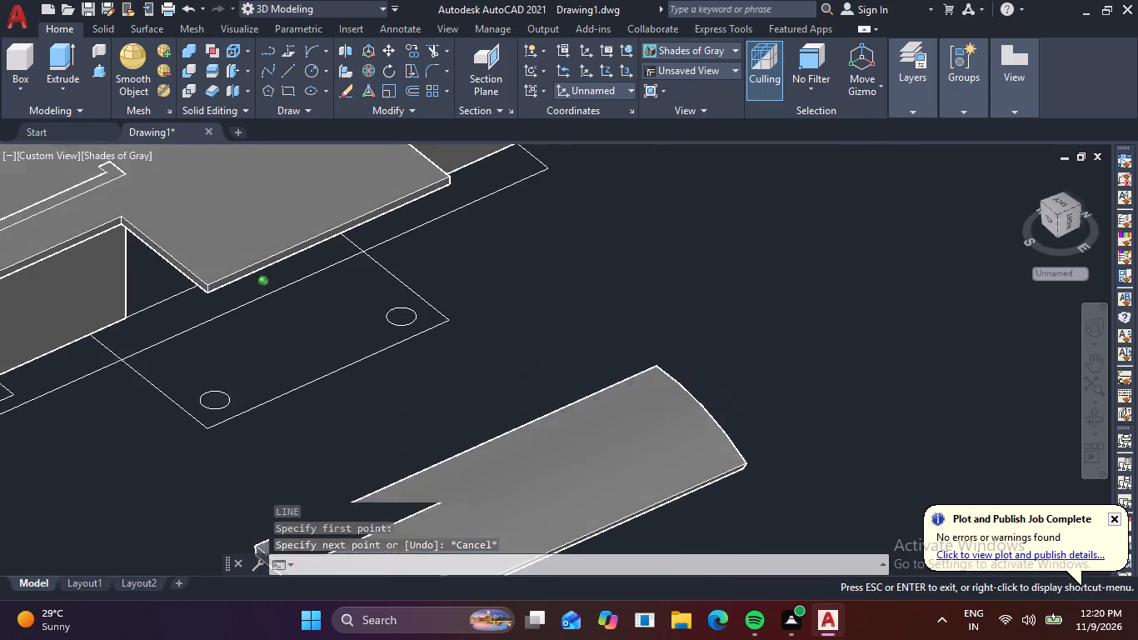
shift+middle_drag(640, 287, 595, 383)
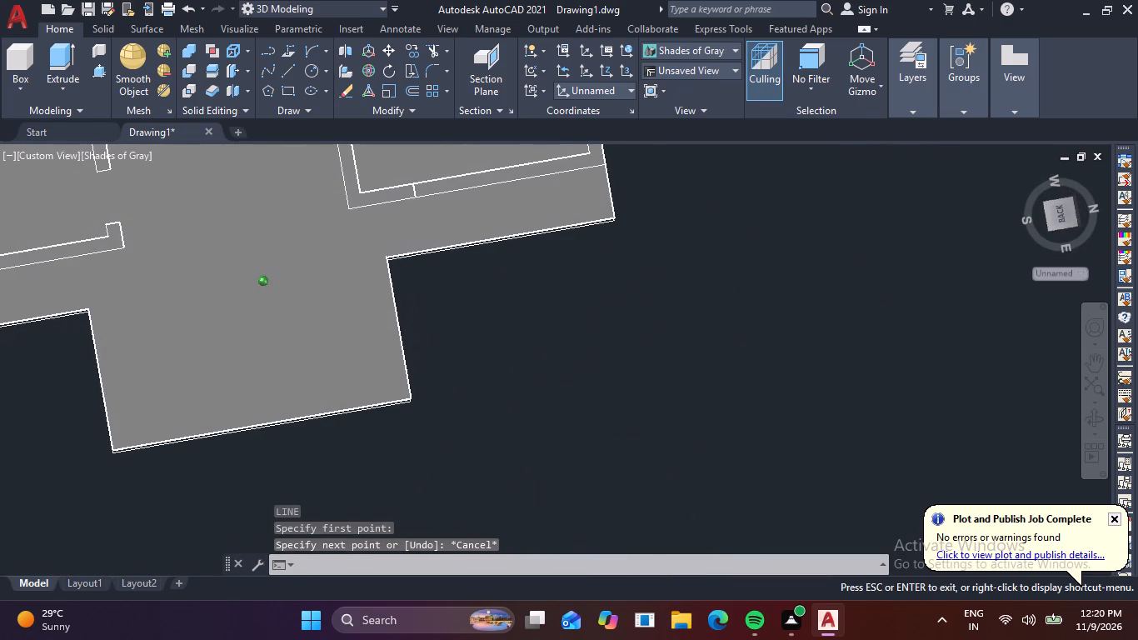
shift+middle_drag(595, 383, 601, 403)
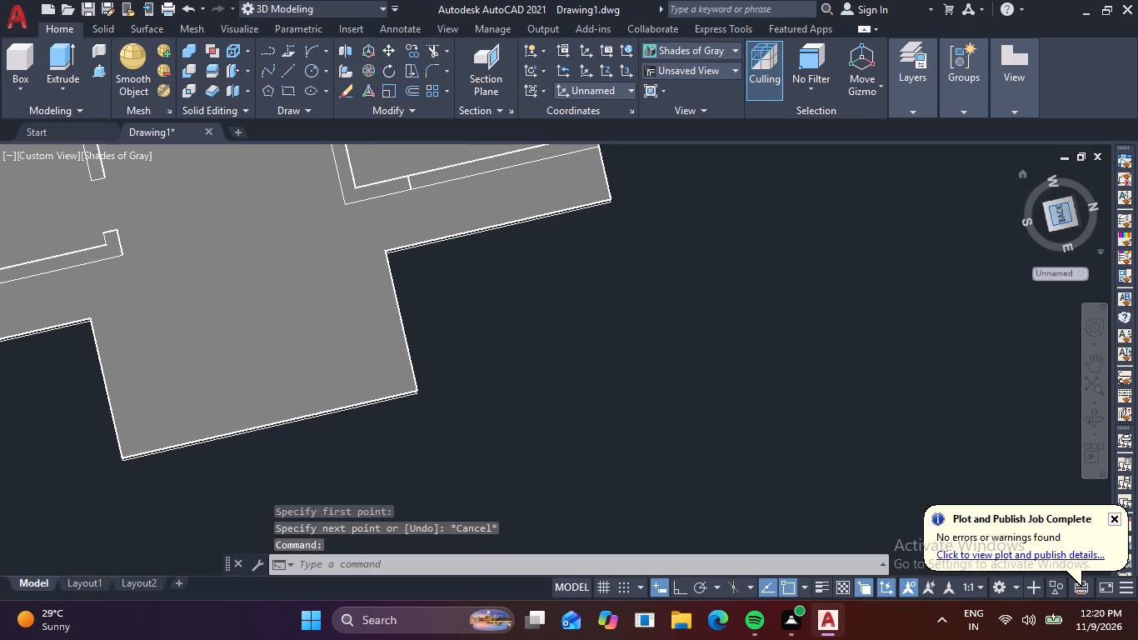
click(1057, 217)
scroll(450, 365, up, 8)
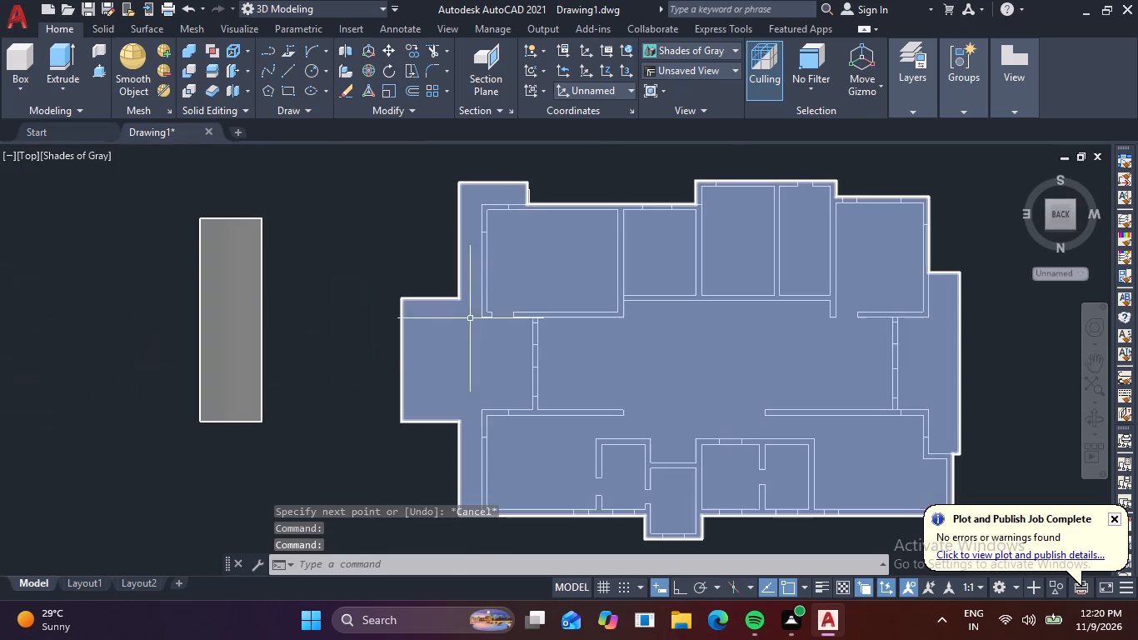
click(284, 70)
scroll(363, 347, up, 4)
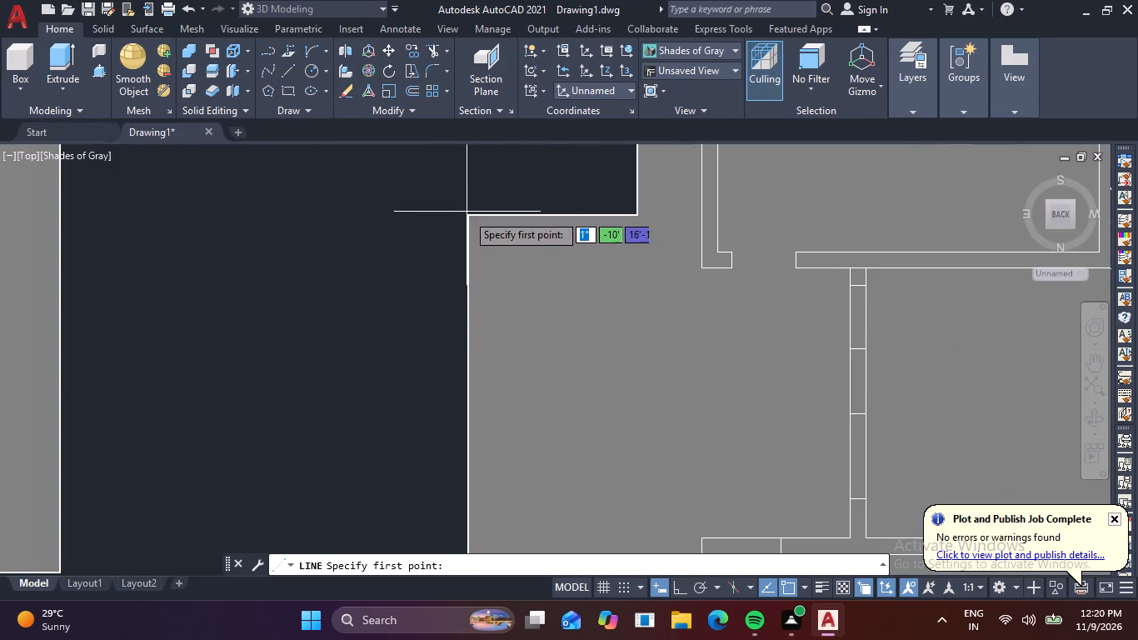
click(467, 215)
middle_drag(441, 408, 517, 174)
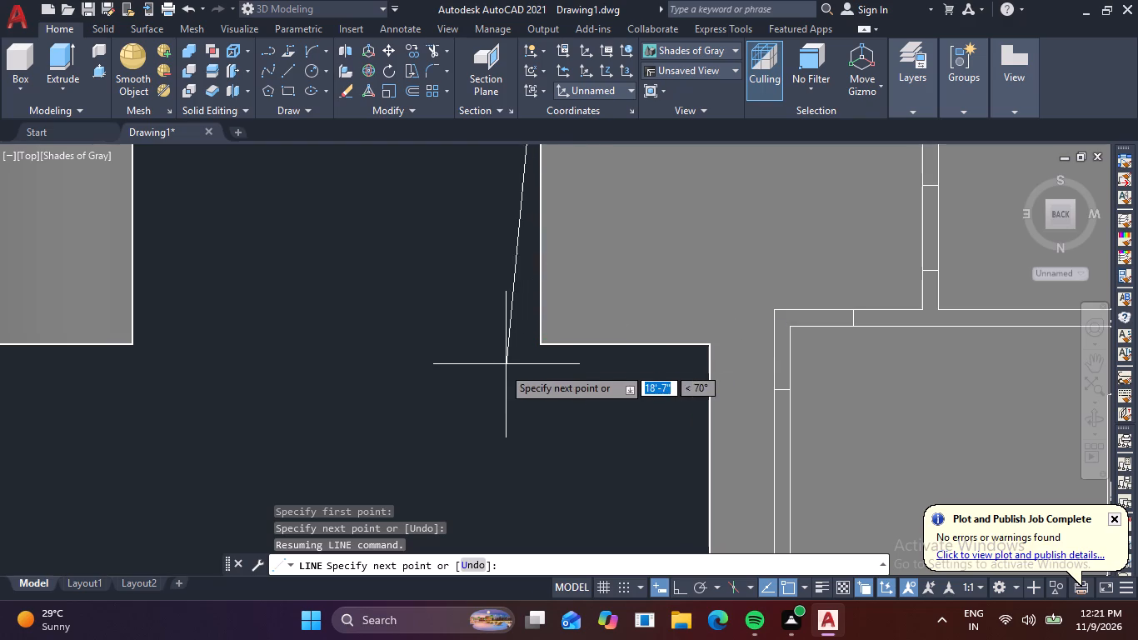
key(Escape)
Abandon the trial line, and undo the measuring lines and the canopy's extrusion back to its flat curved profile.
scroll(411, 342, down, 4)
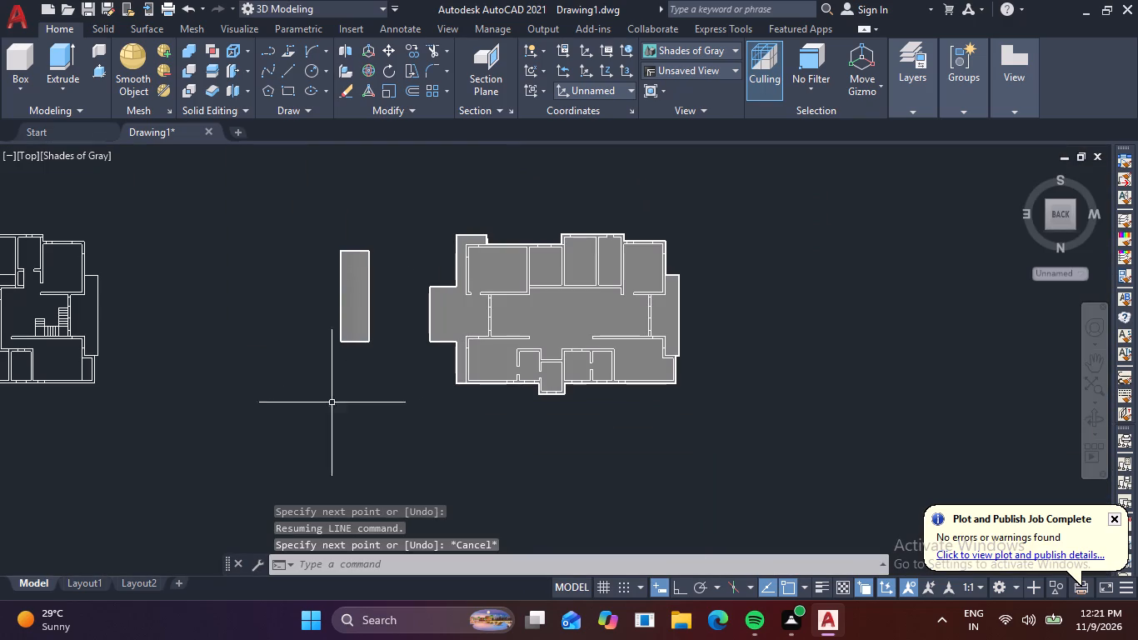
shift+middle_drag(308, 416, 404, 332)
scroll(511, 516, up, 3)
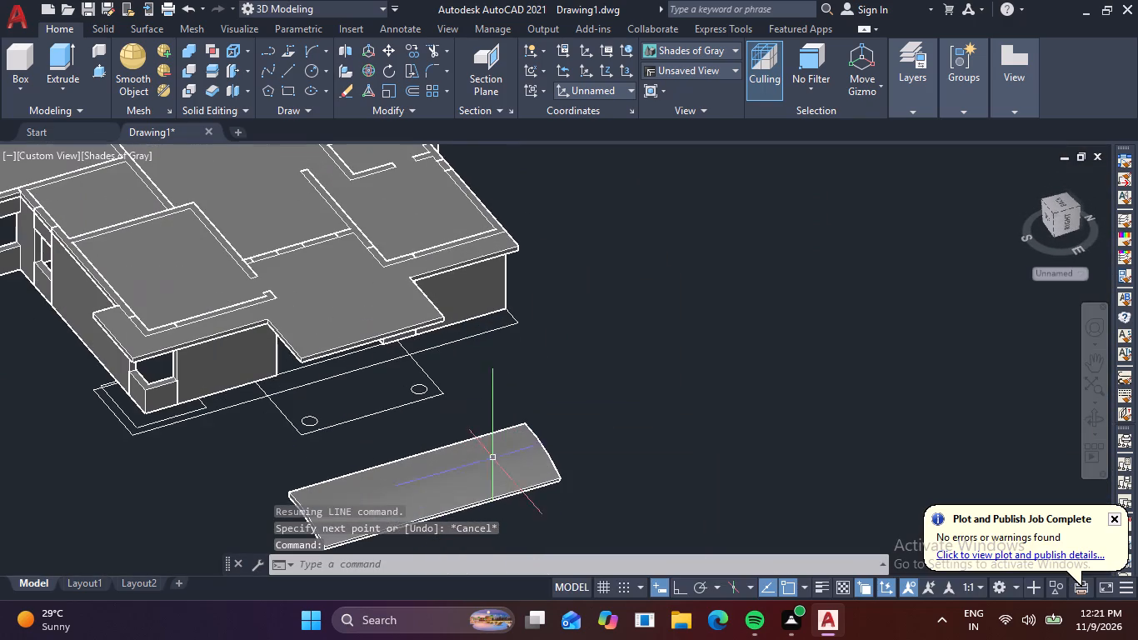
middle_drag(376, 520, 352, 438)
key(ctrl+z)
key(ctrl+z)
key(ctrl+z)
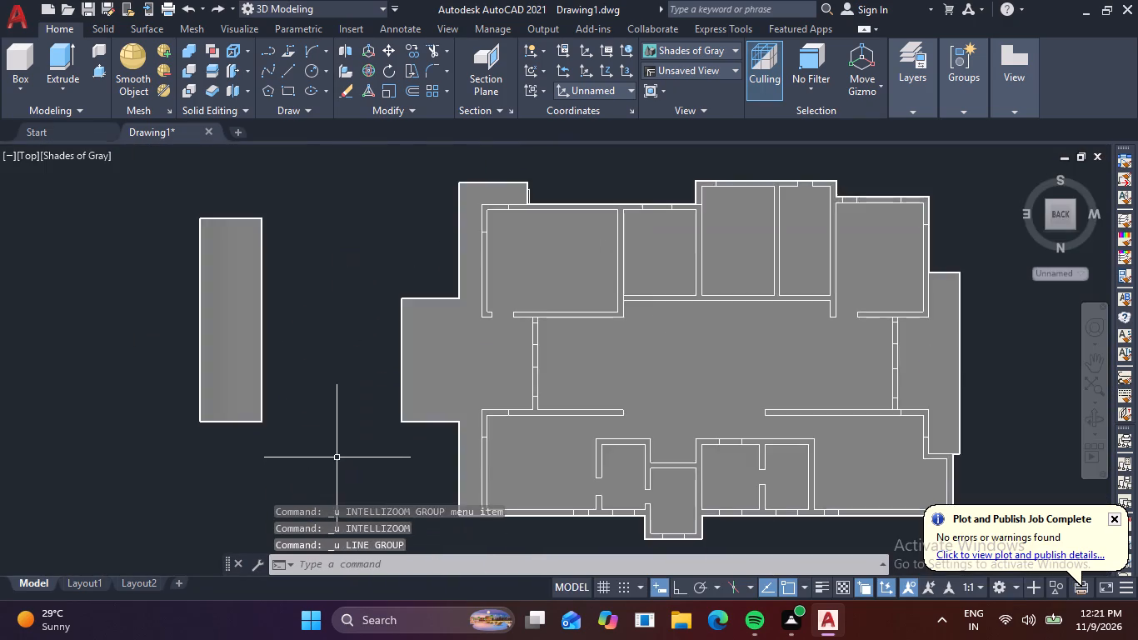
key(ctrl+z)
key(ctrl+z)
key(ctrl+z)
key(ctrl+z)
key(ctrl+z)
key(ctrl+z)
key(ctrl+z)
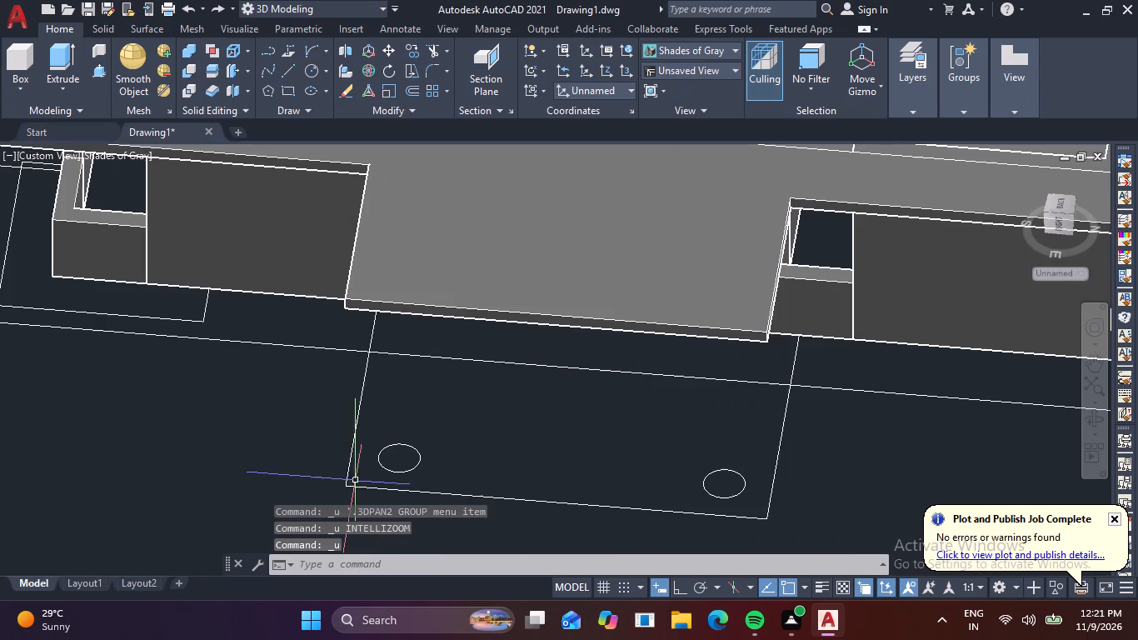
scroll(419, 462, down, 3)
middle_drag(440, 478, 412, 359)
key(ctrl+z)
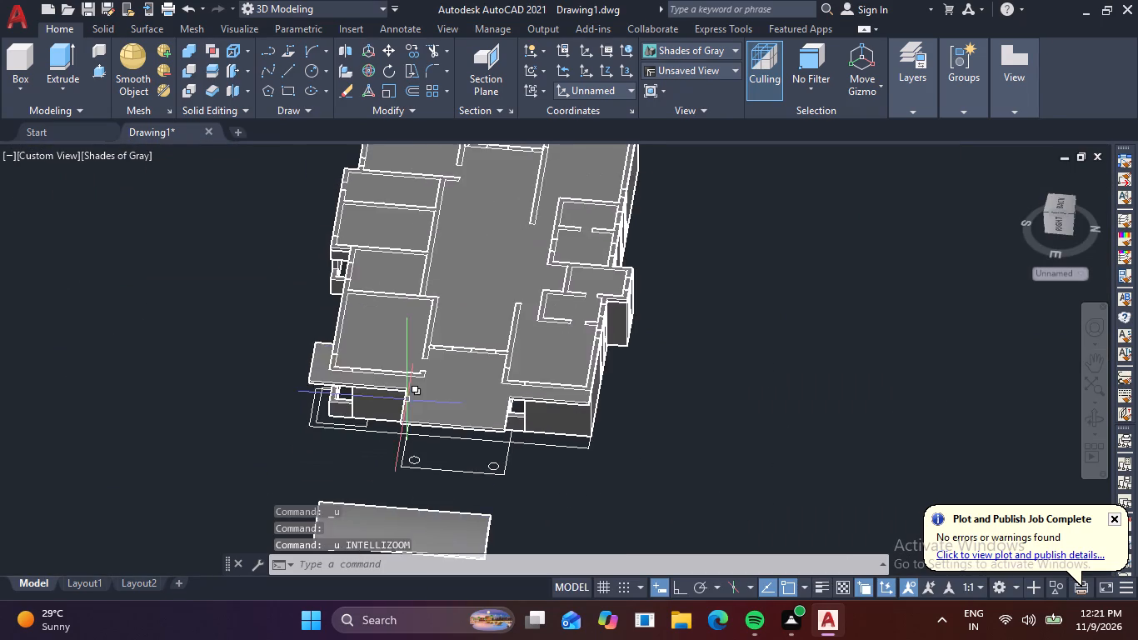
key(ctrl+z)
key(ctrl+z)
key(ctrl+z)
key(ctrl+z)
key(ctrl+z)
key(ctrl+z)
key(ctrl+z)
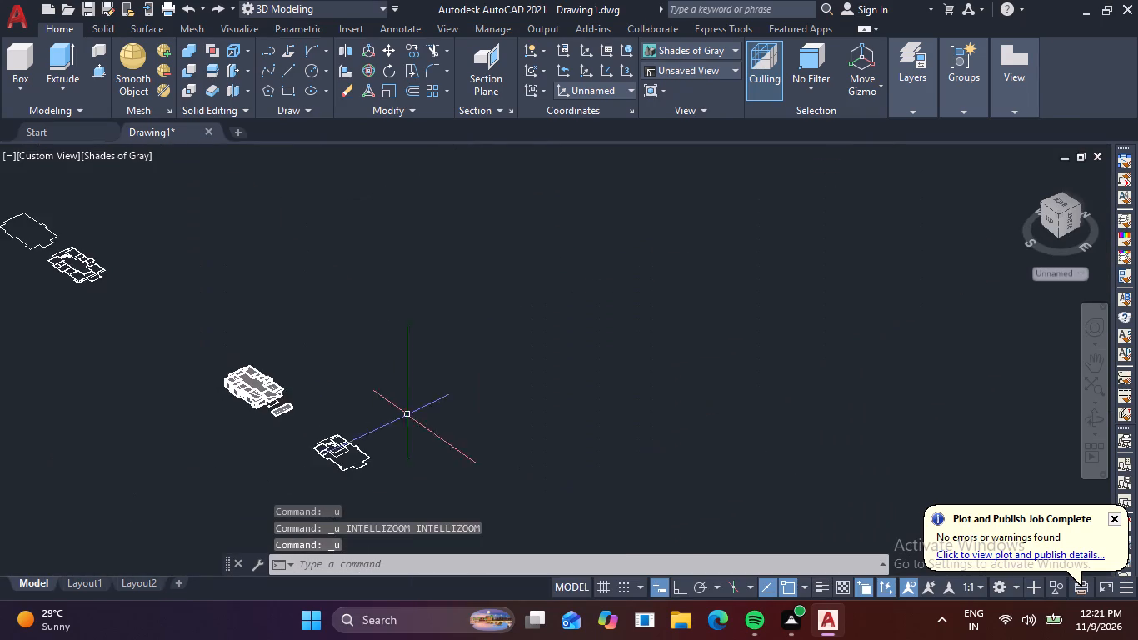
key(ctrl+z)
key(ctrl+z)
key(ctrl+z)
key(ctrl+z)
key(ctrl+z)
key(ctrl+z)
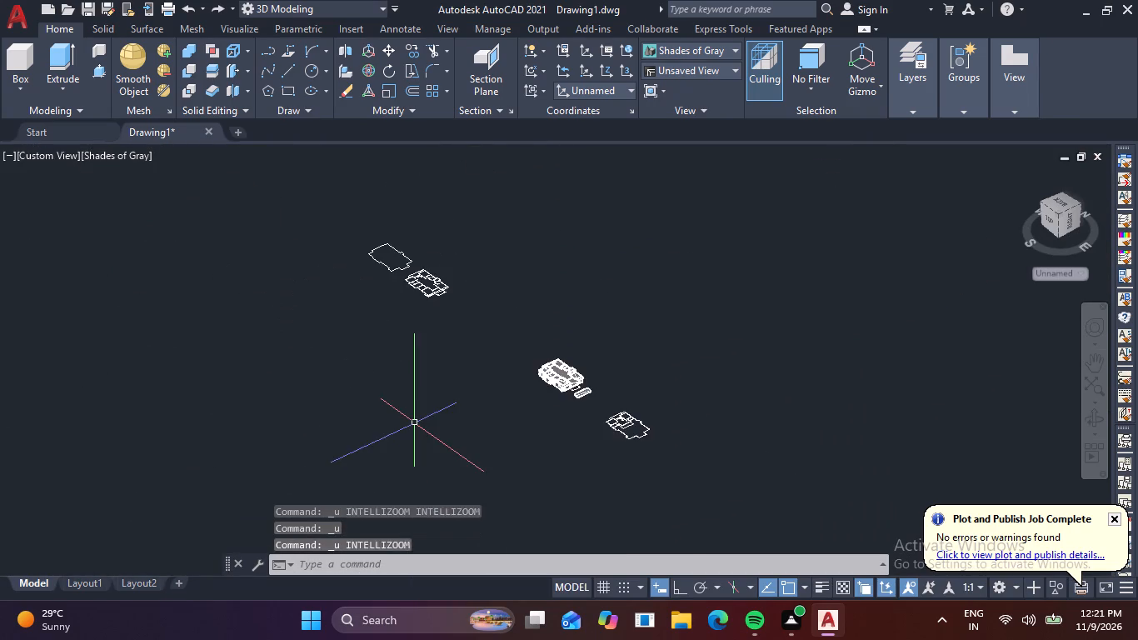
key(ctrl+z)
key(ctrl+z)
key(ctrl+z)
key(ctrl+z)
key(ctrl+z)
key(ctrl+z)
key(ctrl+z)
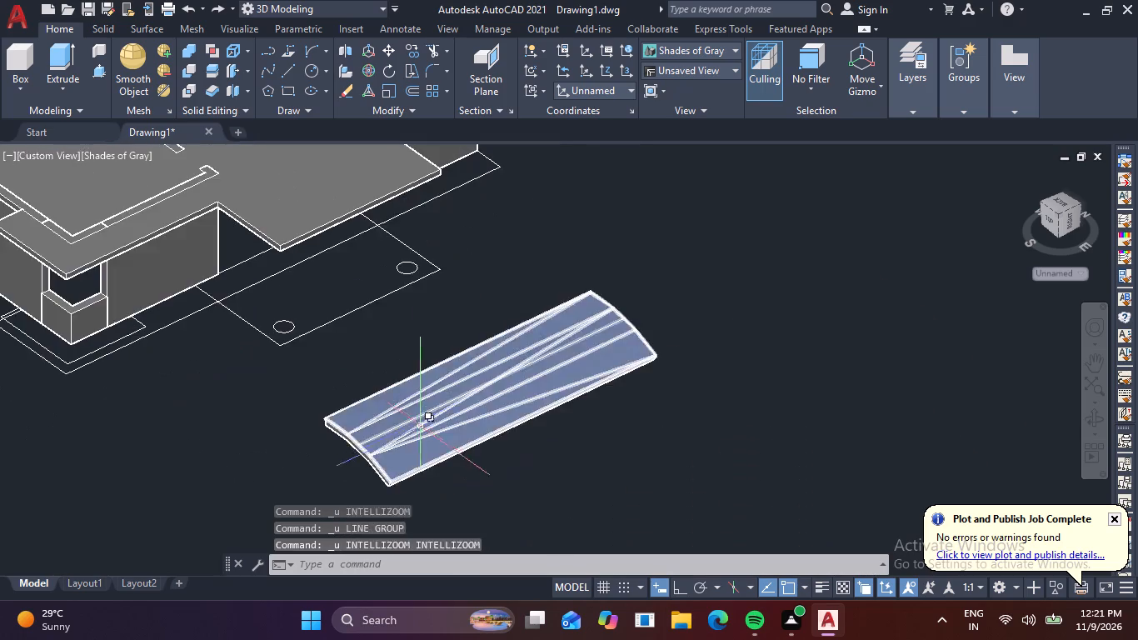
key(ctrl+z)
key(ctrl+z)
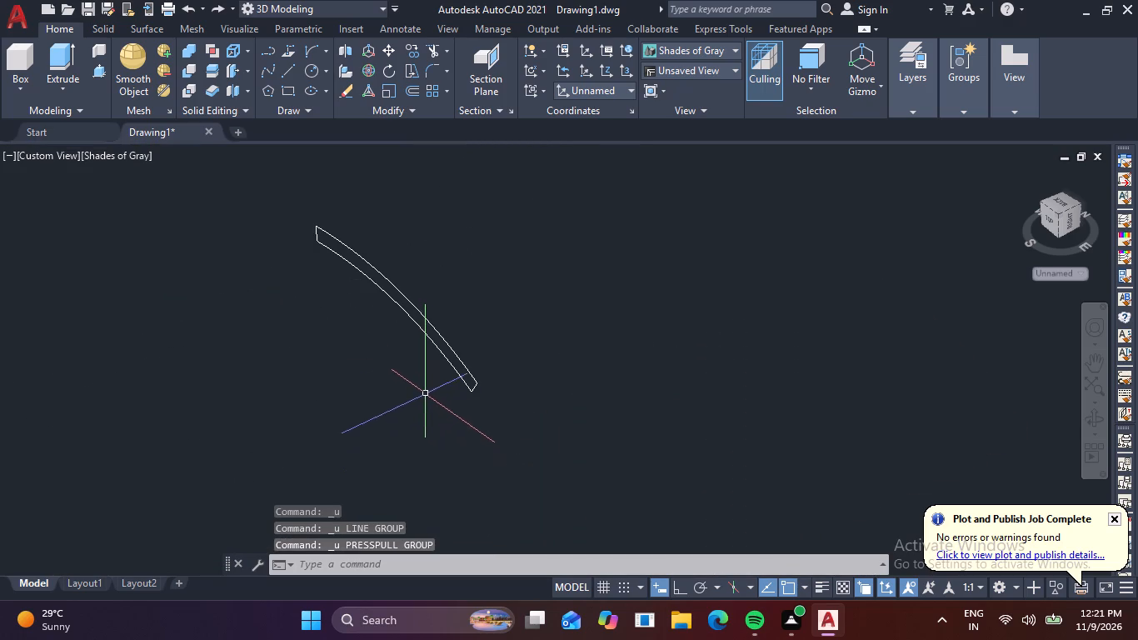
Press-pull the curved canopy profile to a length of 16'10".
click(98, 71)
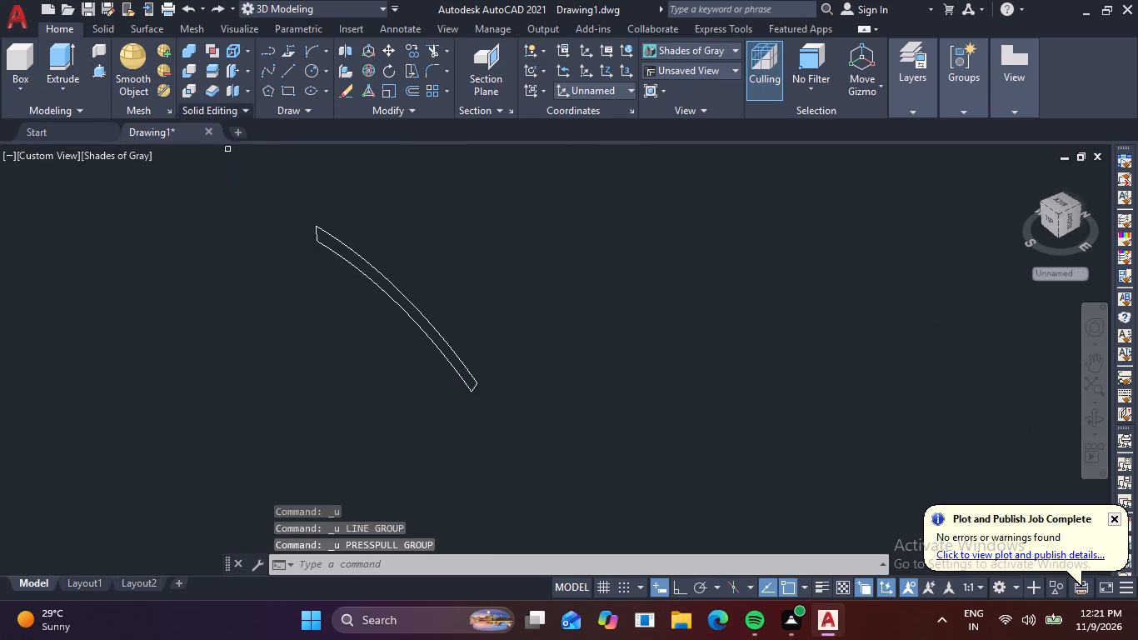
click(408, 309)
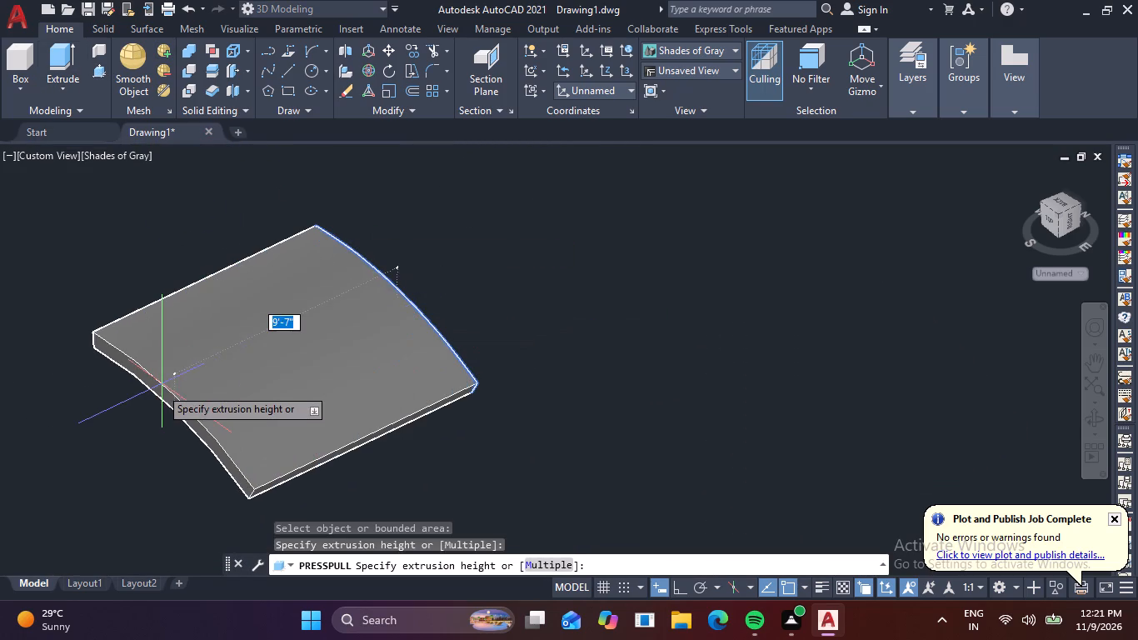
key(1)
key(6)
key(apostrophe)
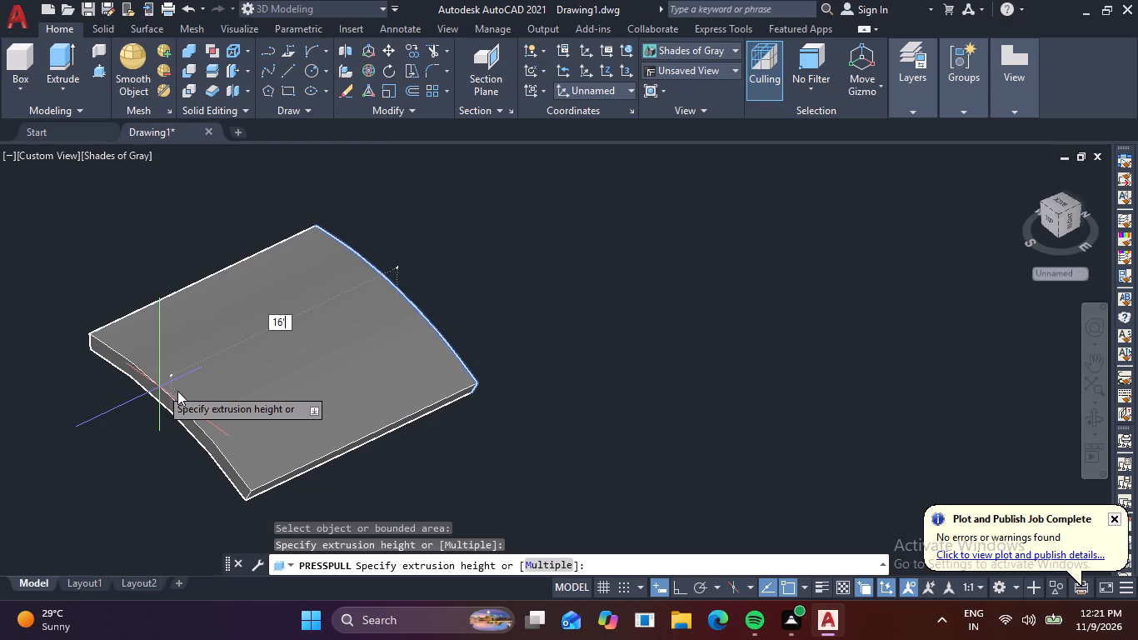
text(10)
key(space)
scroll(226, 370, down, 3)
middle_drag(292, 386, 334, 362)
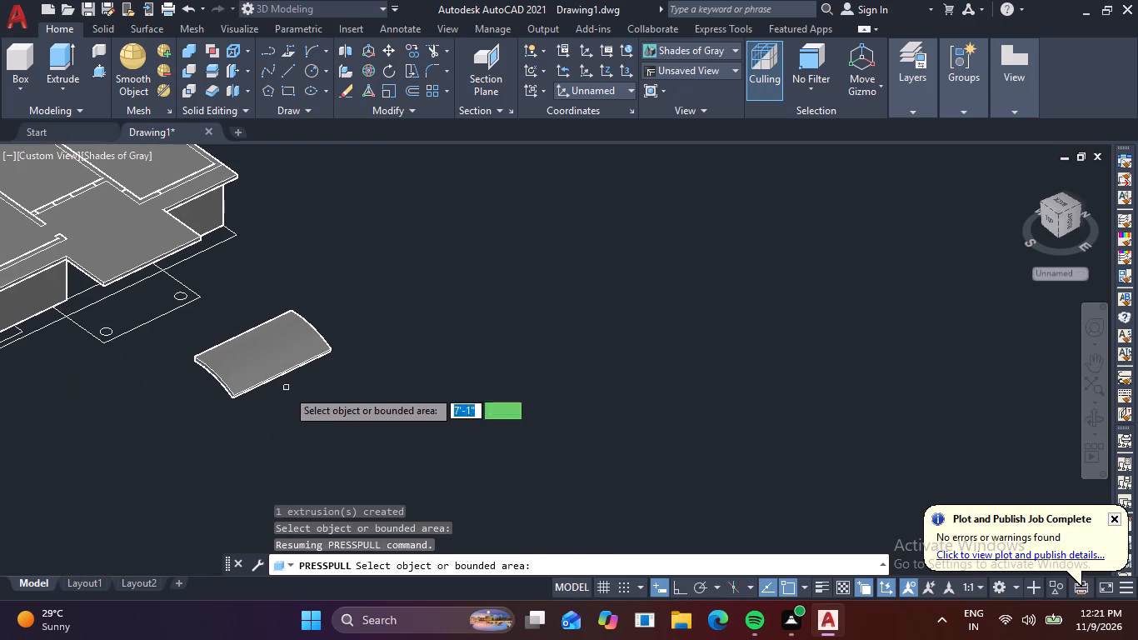
key(Escape)
Move the canopy by its upper end corner to the underside of the inner corner of the roof slab's porch projection.
scroll(284, 388, up, 2)
click(207, 362)
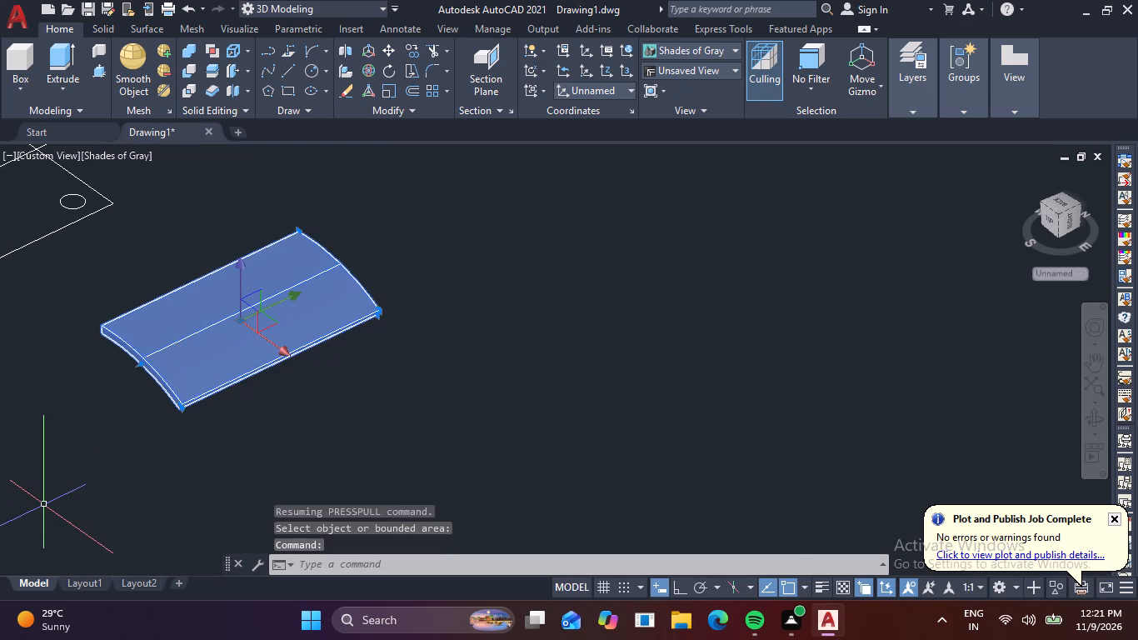
text(m)
key(space)
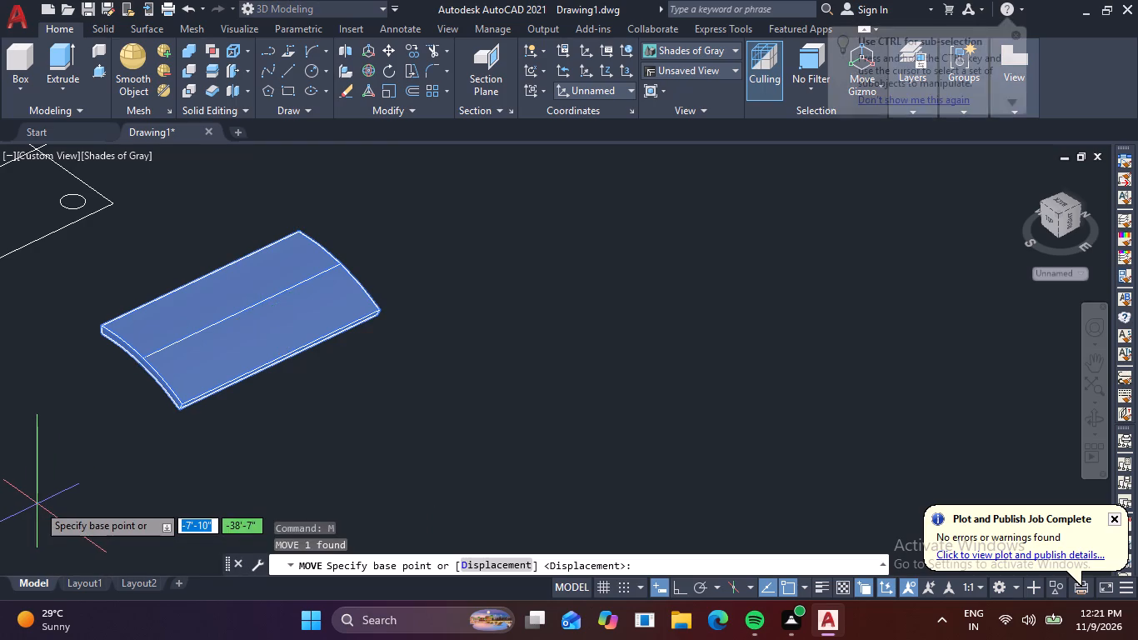
shift+middle_drag(16, 496, 137, 464)
scroll(304, 313, up, 3)
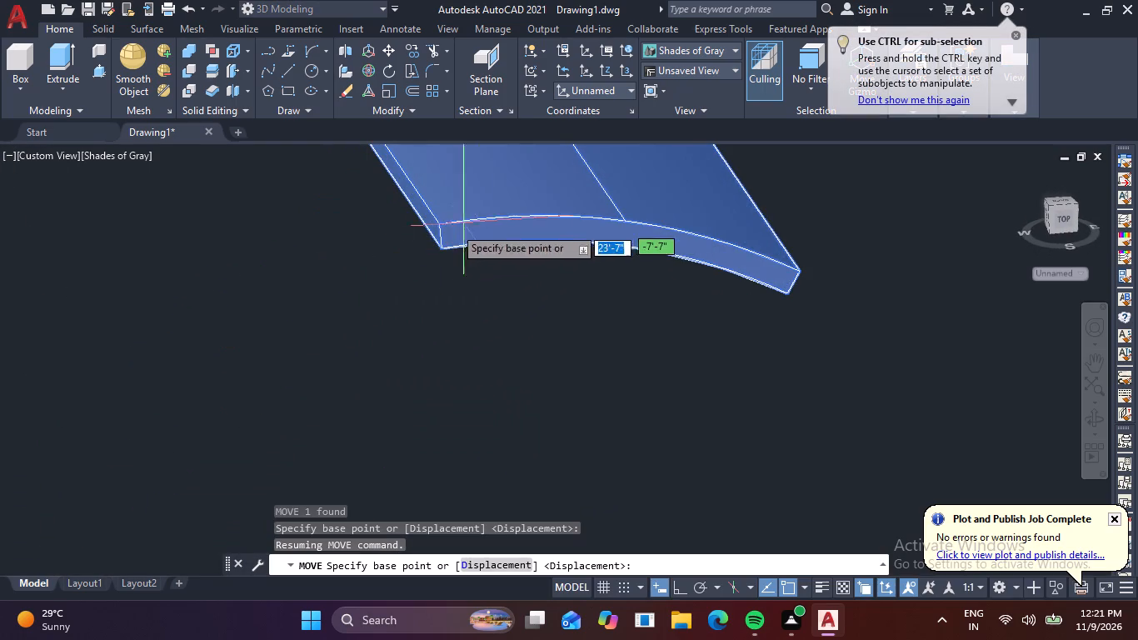
middle_drag(442, 235, 402, 366)
scroll(402, 342, up, 3)
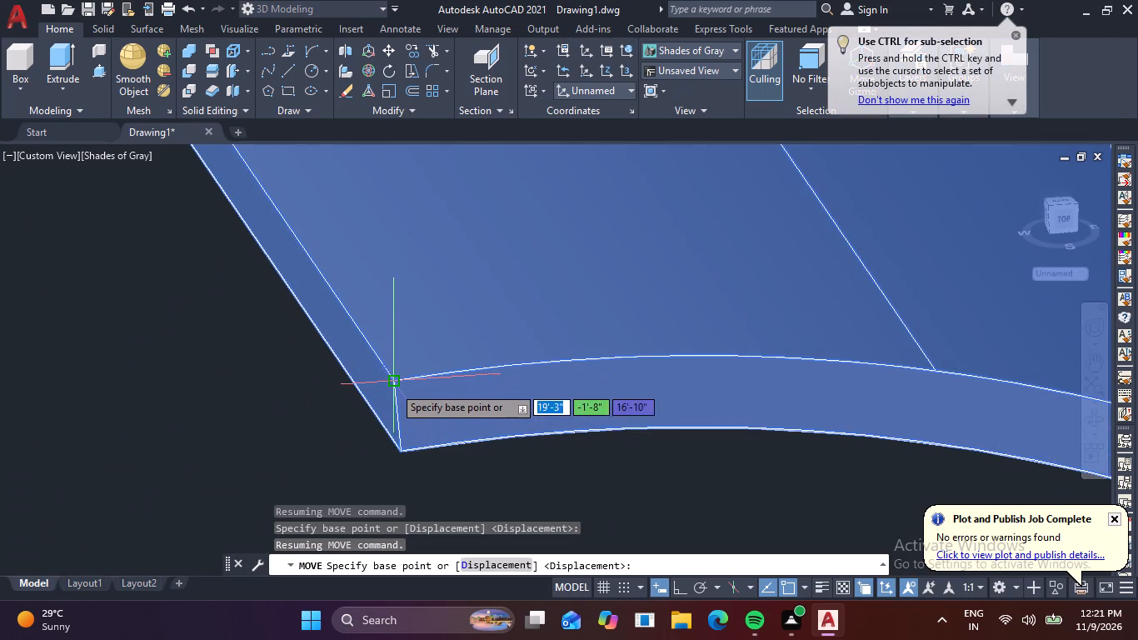
click(393, 380)
scroll(127, 372, down, 3)
middle_drag(121, 373, 418, 592)
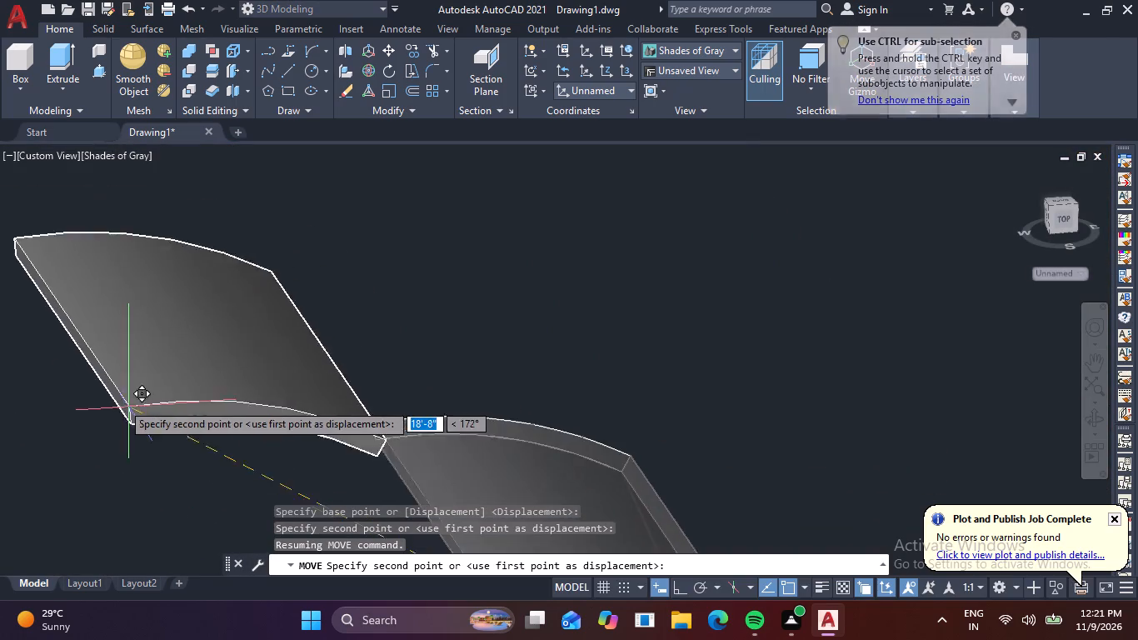
scroll(120, 401, down, 2)
middle_drag(116, 402, 313, 412)
shift+middle_drag(270, 499, 217, 504)
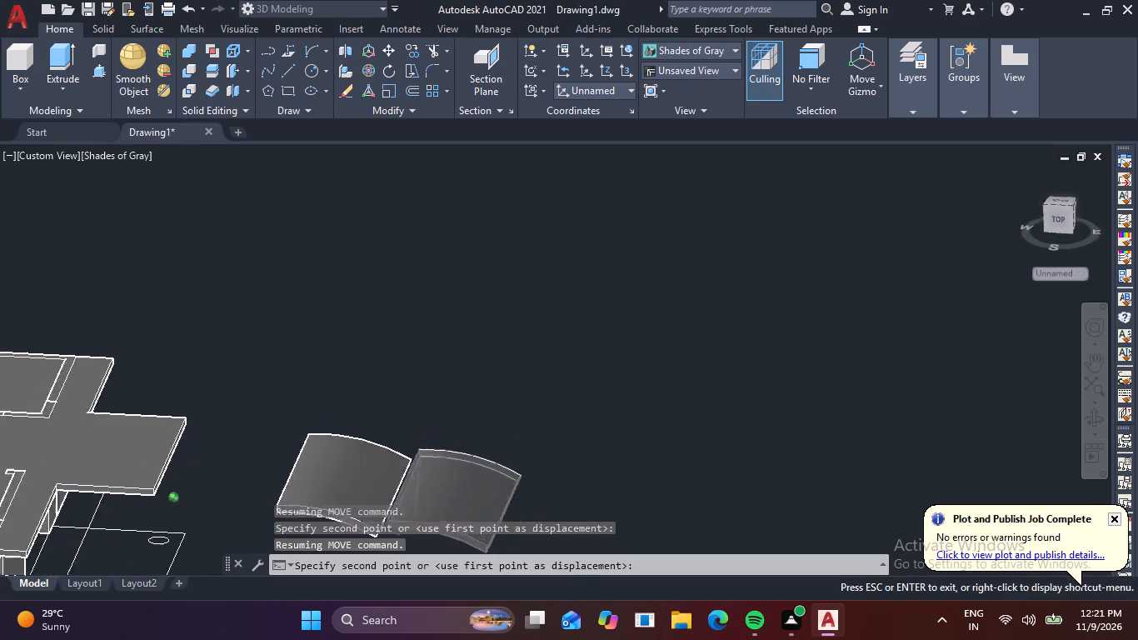
shift+middle_drag(217, 504, 208, 502)
scroll(35, 492, up, 7)
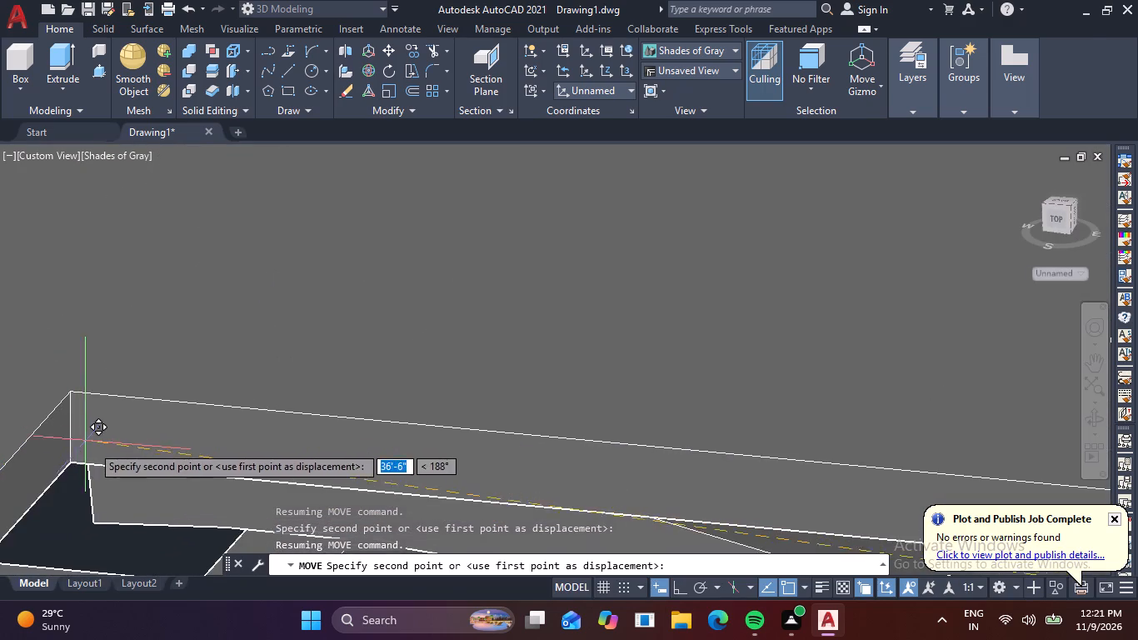
click(71, 466)
Press-pull the porch column circle near the moved canopy end up to the curved canopy to form a round column.
scroll(195, 502, down, 4)
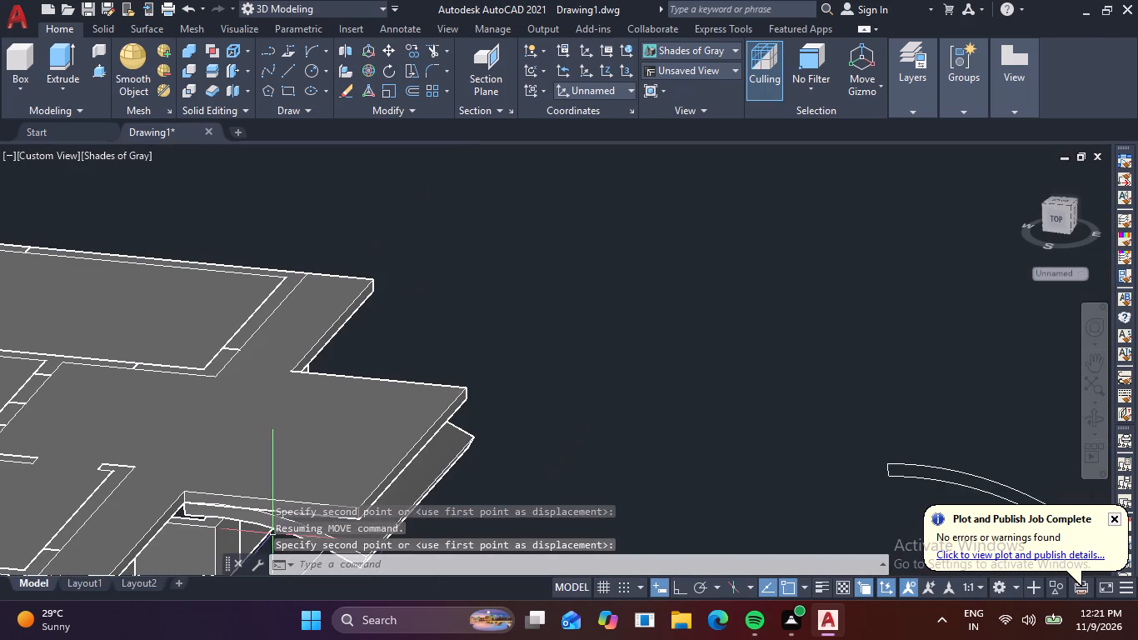
middle_drag(464, 511, 252, 213)
middle_drag(529, 382, 423, 90)
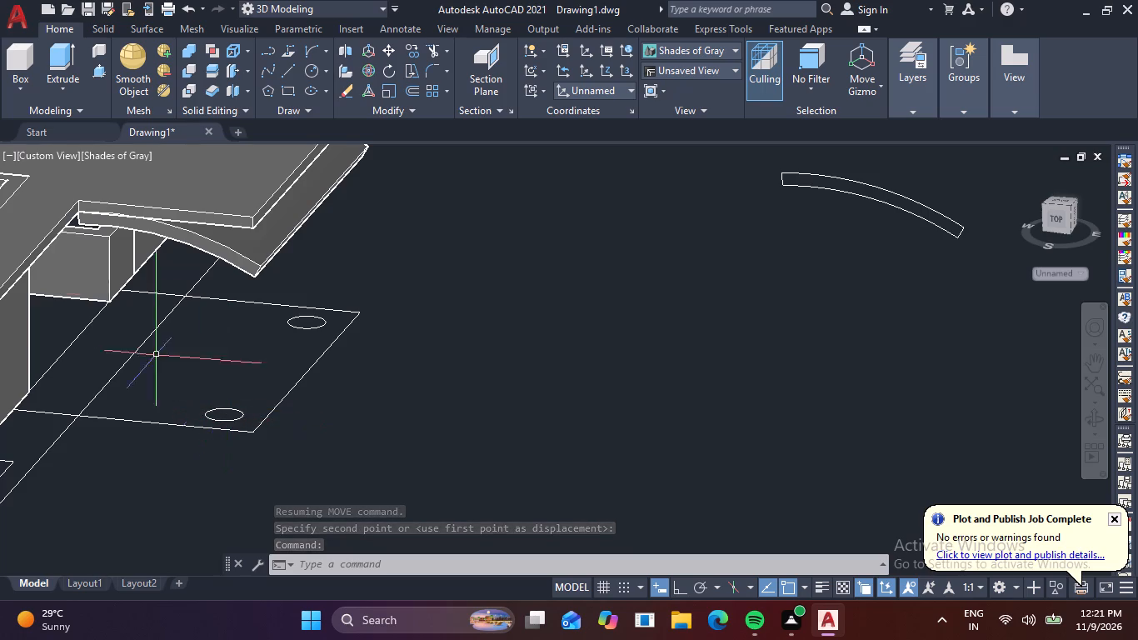
click(104, 71)
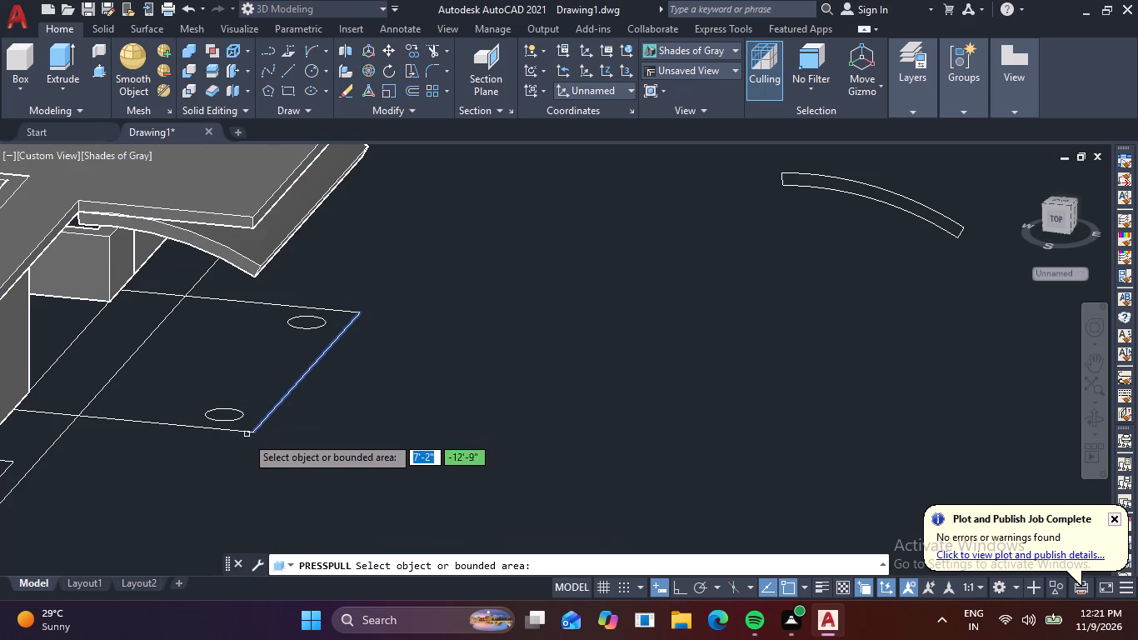
click(226, 414)
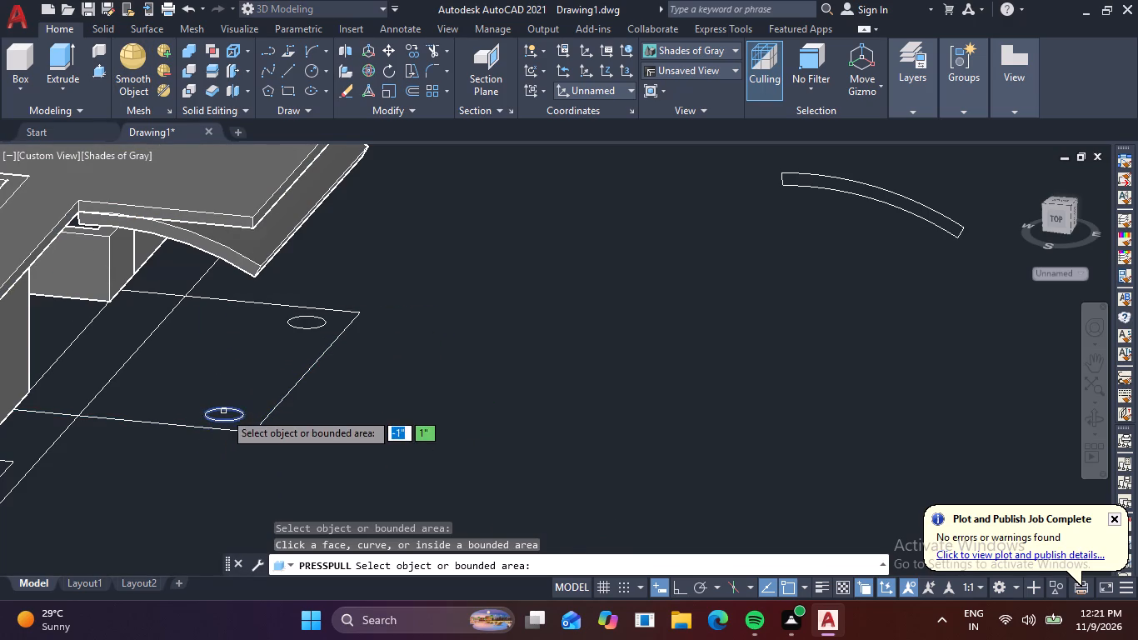
click(224, 412)
scroll(238, 266, up, 2)
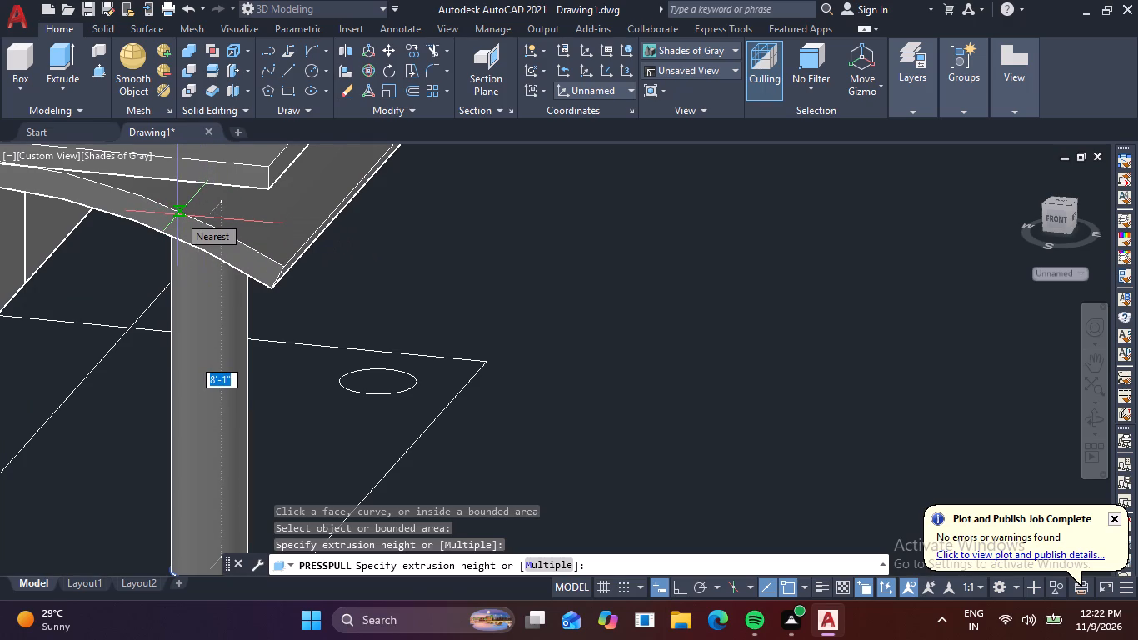
scroll(200, 266, up, 4)
shift+middle_drag(288, 333, 292, 322)
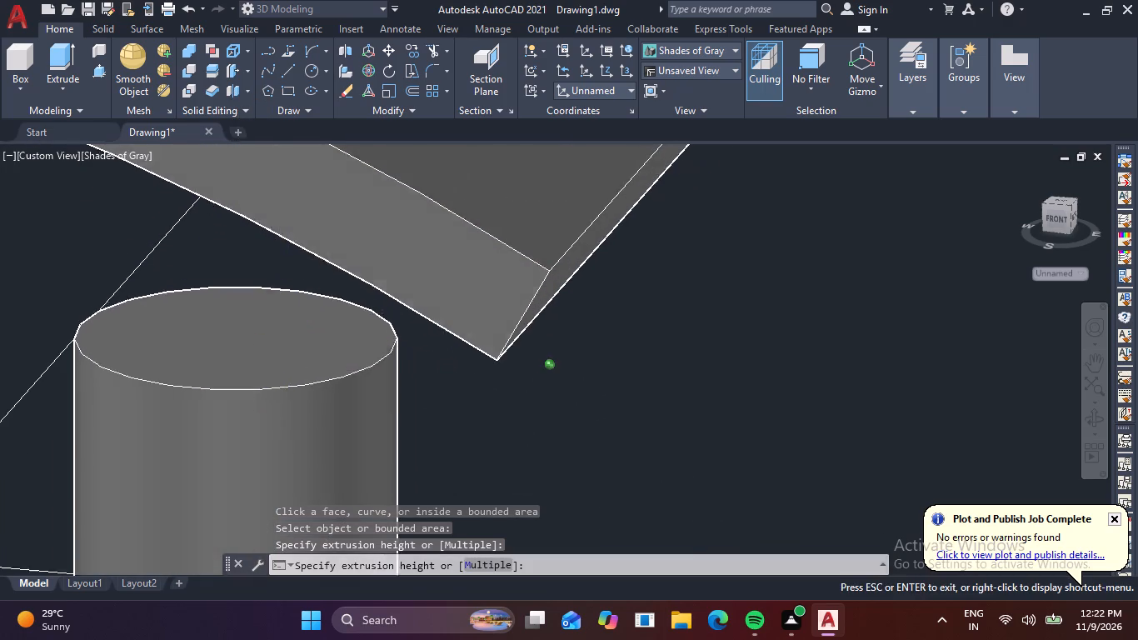
shift+middle_drag(292, 322, 311, 252)
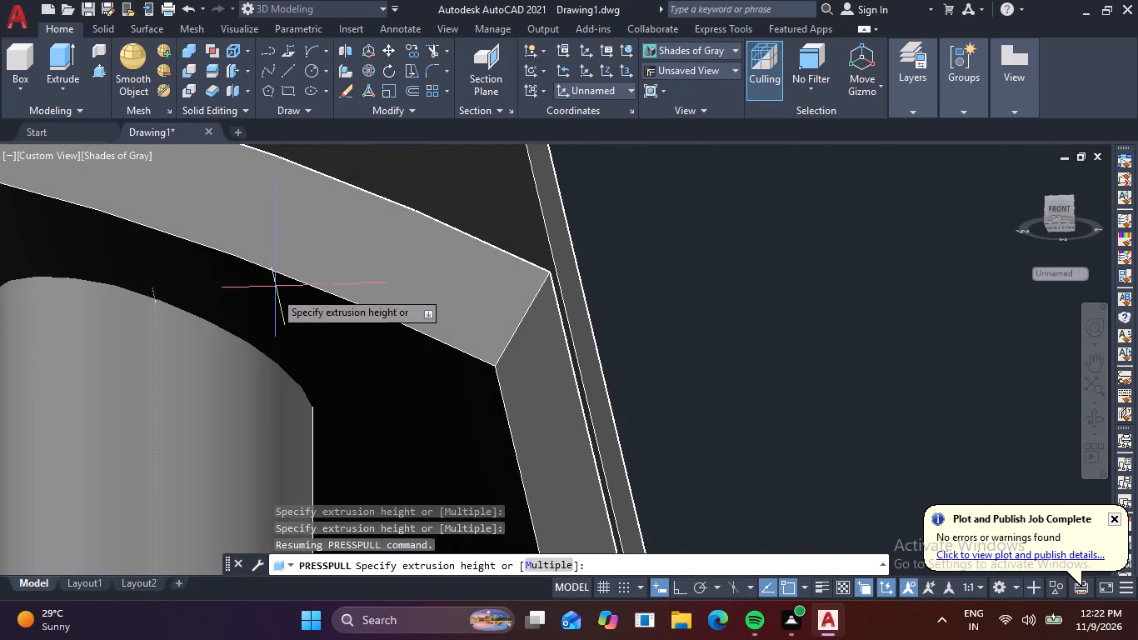
middle_drag(284, 348, 497, 318)
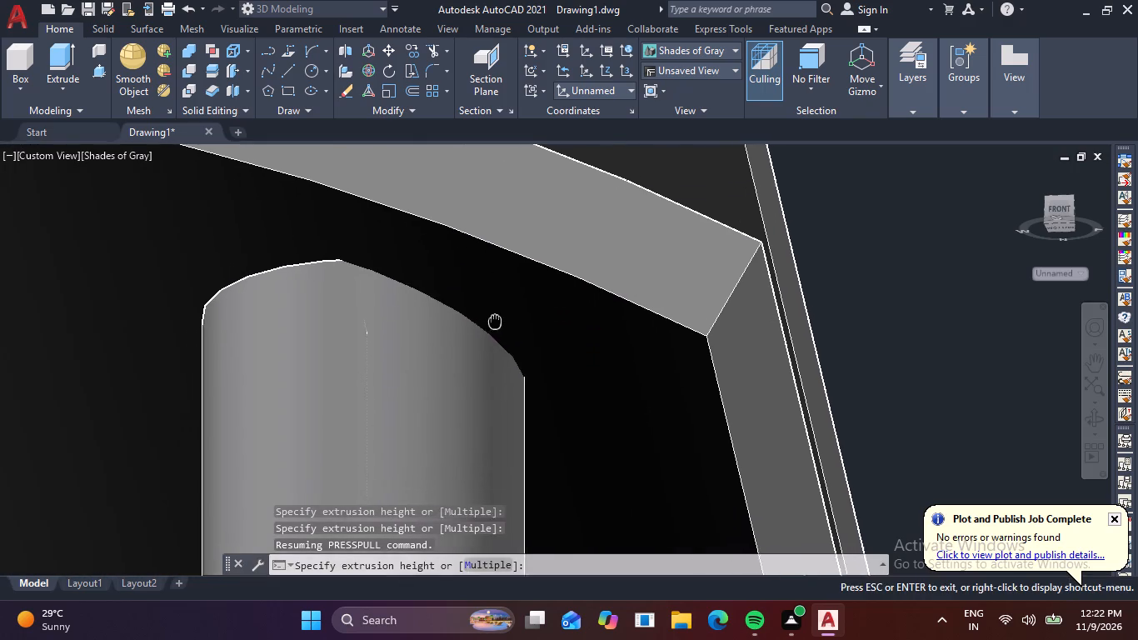
middle_drag(497, 318, 501, 317)
click(480, 260)
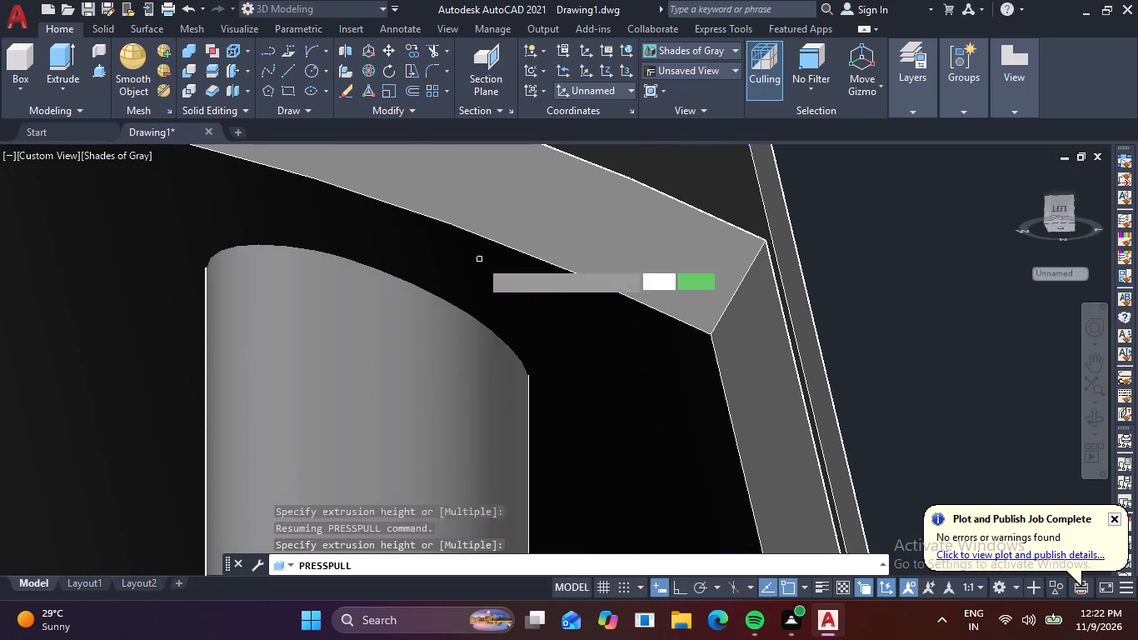
Examine where the new column meets the canopy, and check the porch and whole house from several angles.
scroll(466, 299, down, 3)
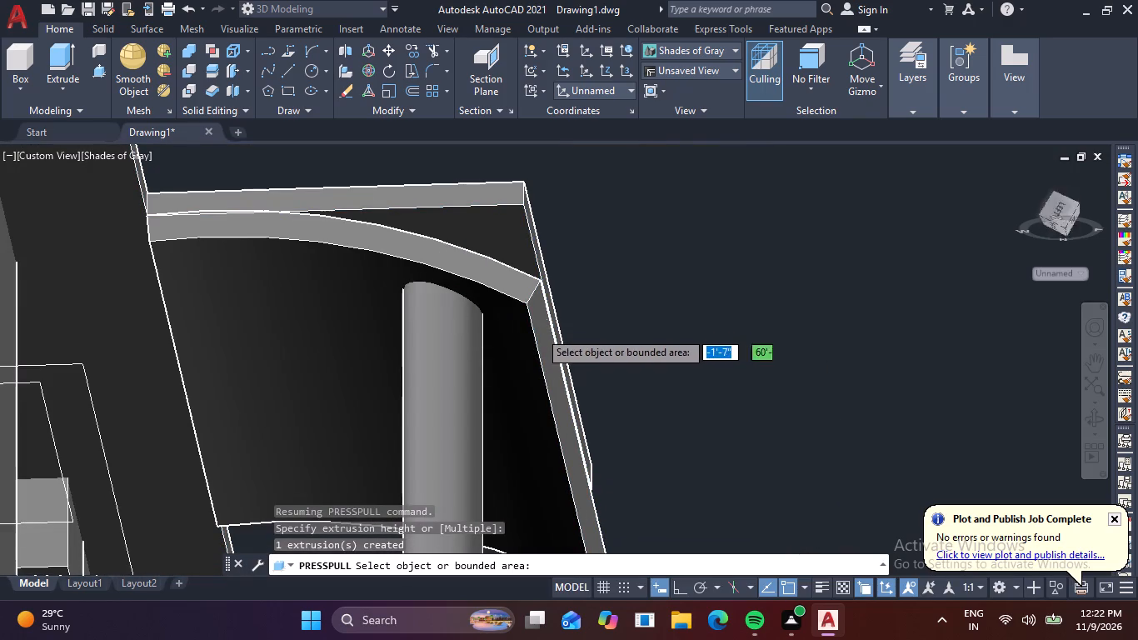
shift+middle_drag(515, 331, 472, 386)
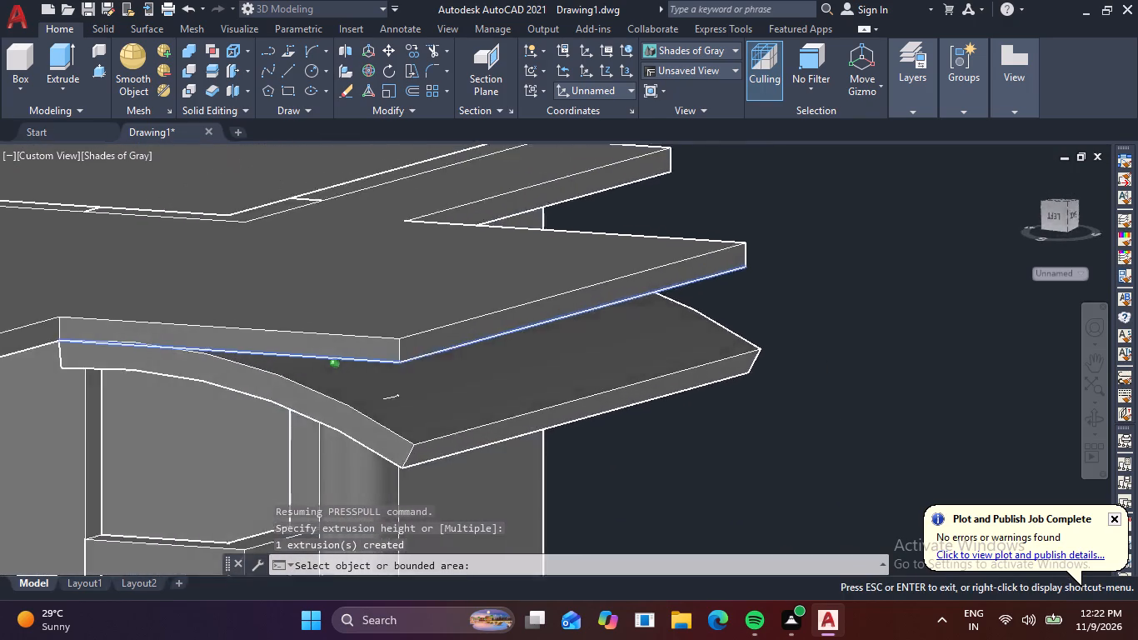
shift+middle_drag(472, 386, 411, 403)
scroll(191, 437, up, 3)
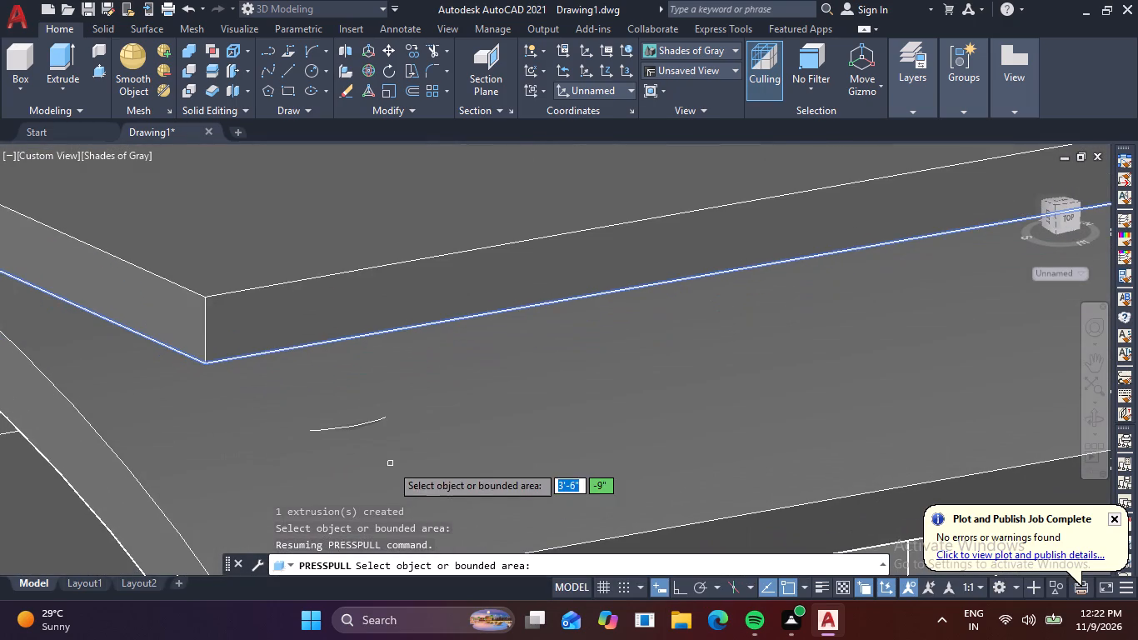
scroll(398, 469, down, 1)
middle_drag(450, 474, 132, 434)
shift+scroll(450, 461, down, 2)
shift+middle_drag(496, 486, 219, 382)
scroll(375, 422, down, 5)
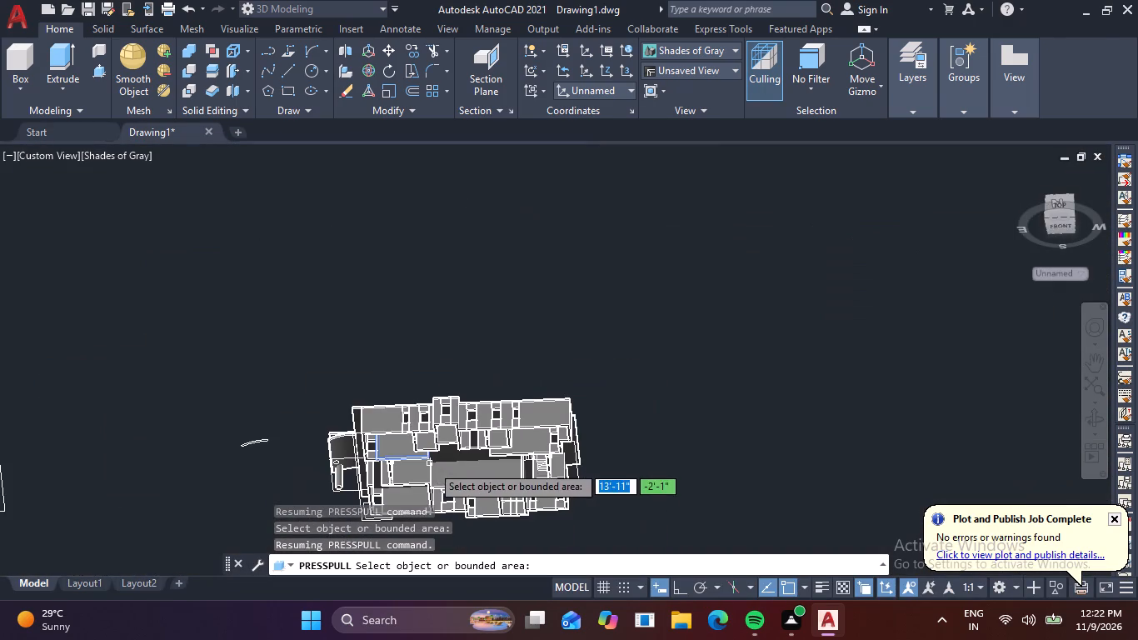
shift+middle_drag(475, 448, 544, 565)
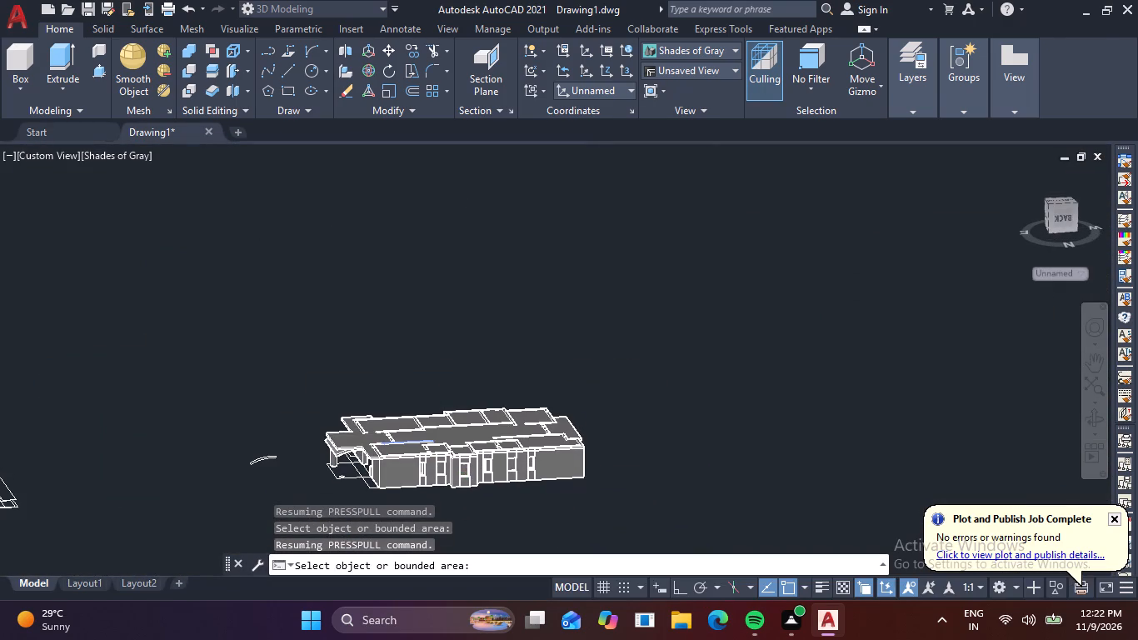
Press-pull the remaining porch column circle about 8'5" up to the curved canopy to form the second round column.
scroll(337, 465, up, 4)
scroll(547, 487, up, 1)
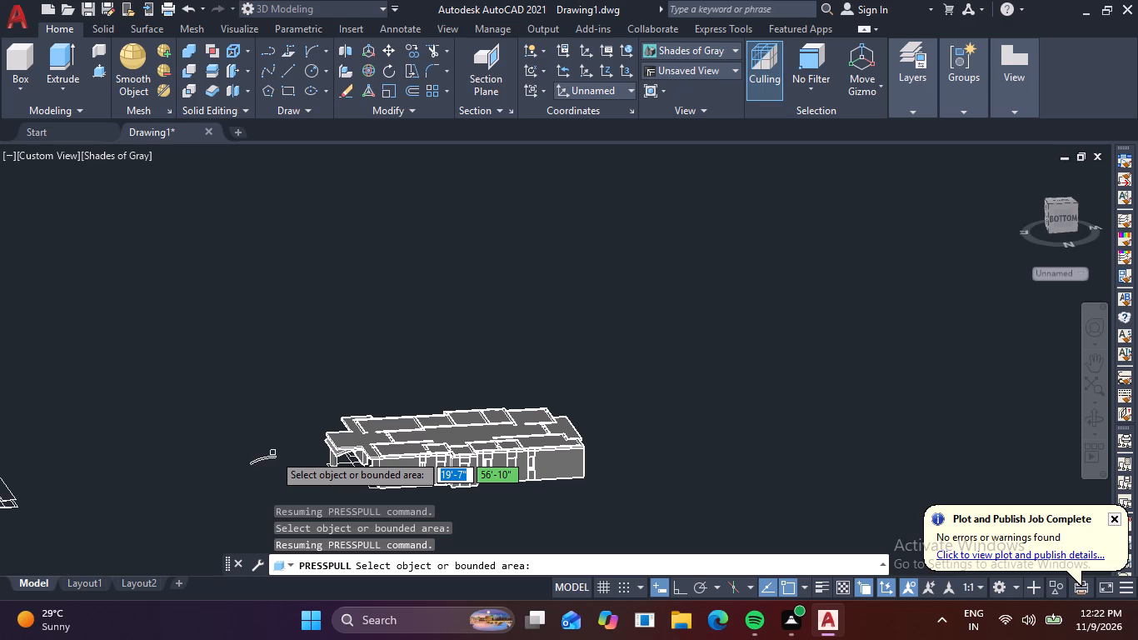
key(Escape)
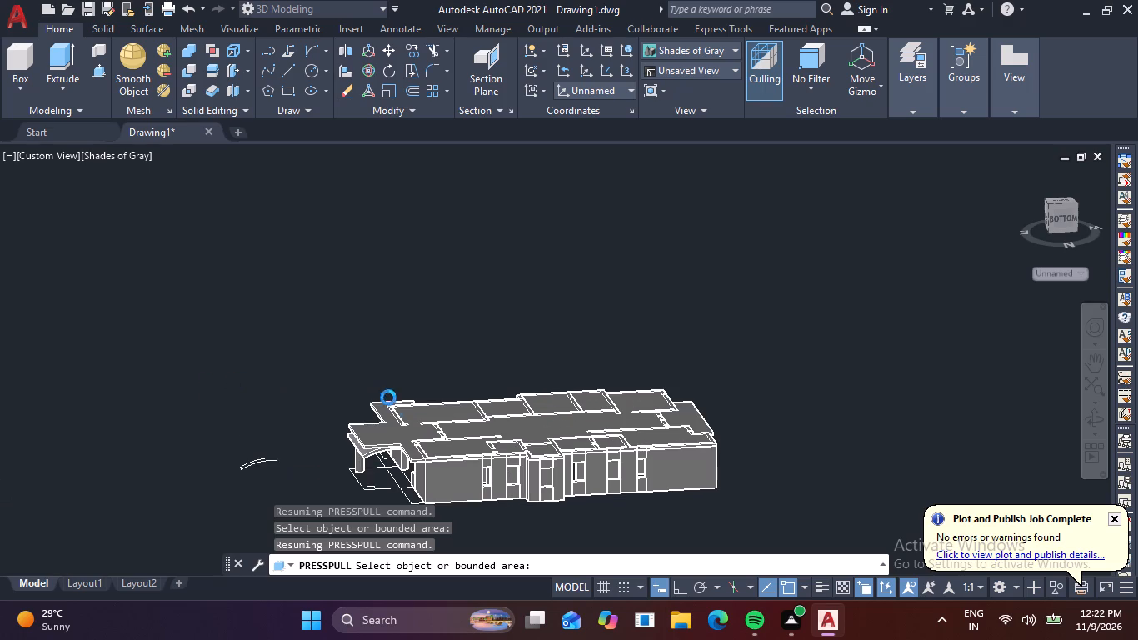
scroll(391, 483, up, 2)
key(Escape)
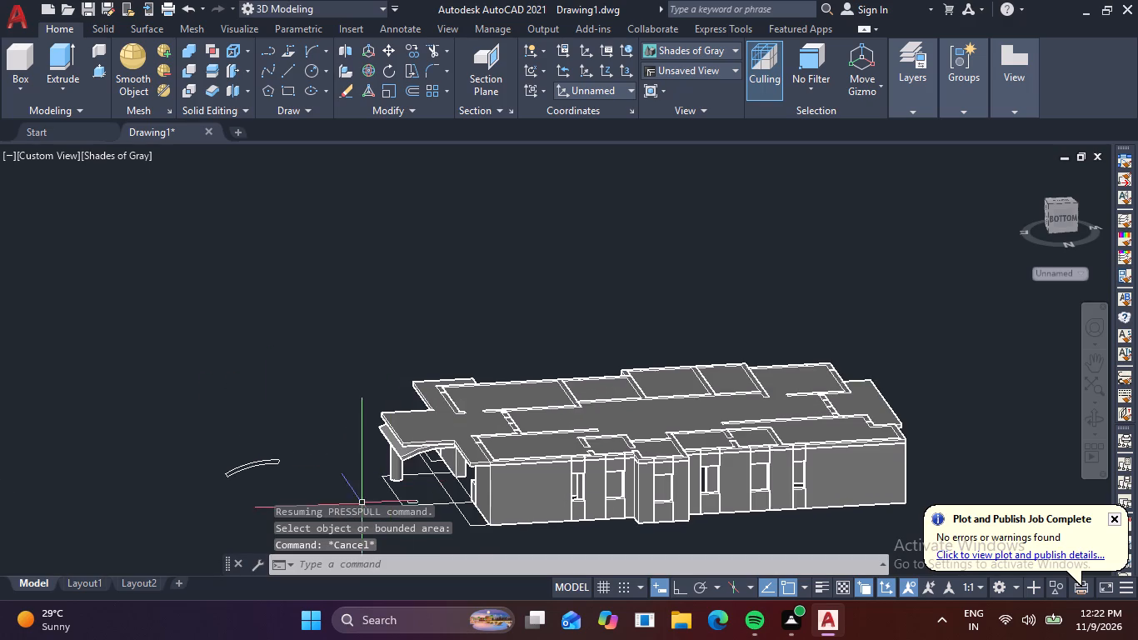
scroll(422, 497, up, 2)
middle_drag(422, 467, 434, 307)
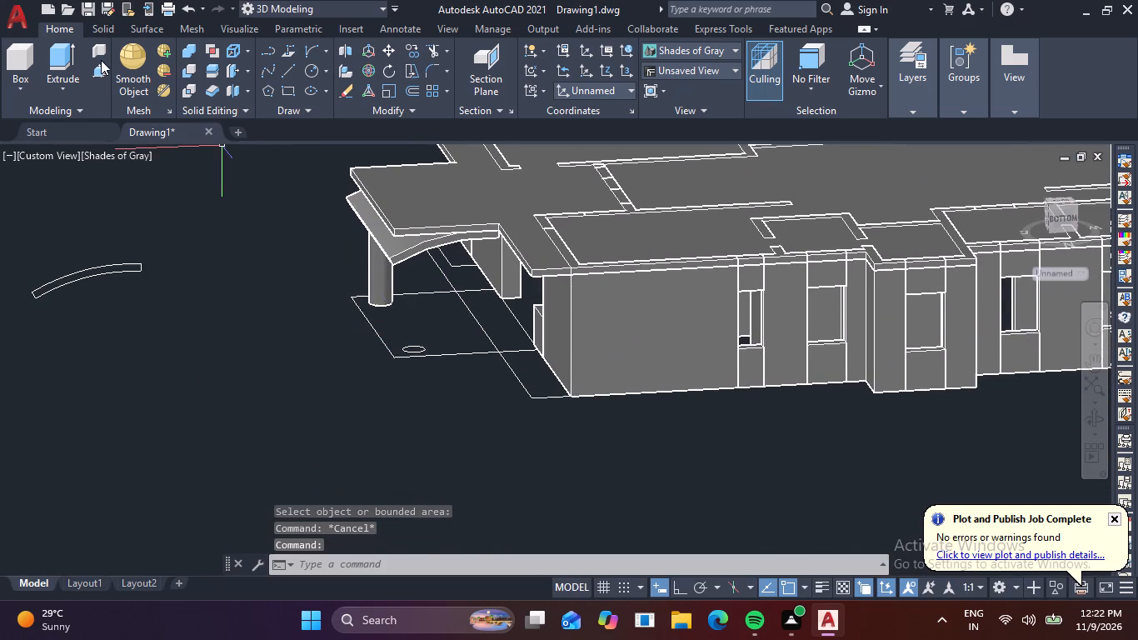
click(102, 73)
scroll(404, 350, up, 3)
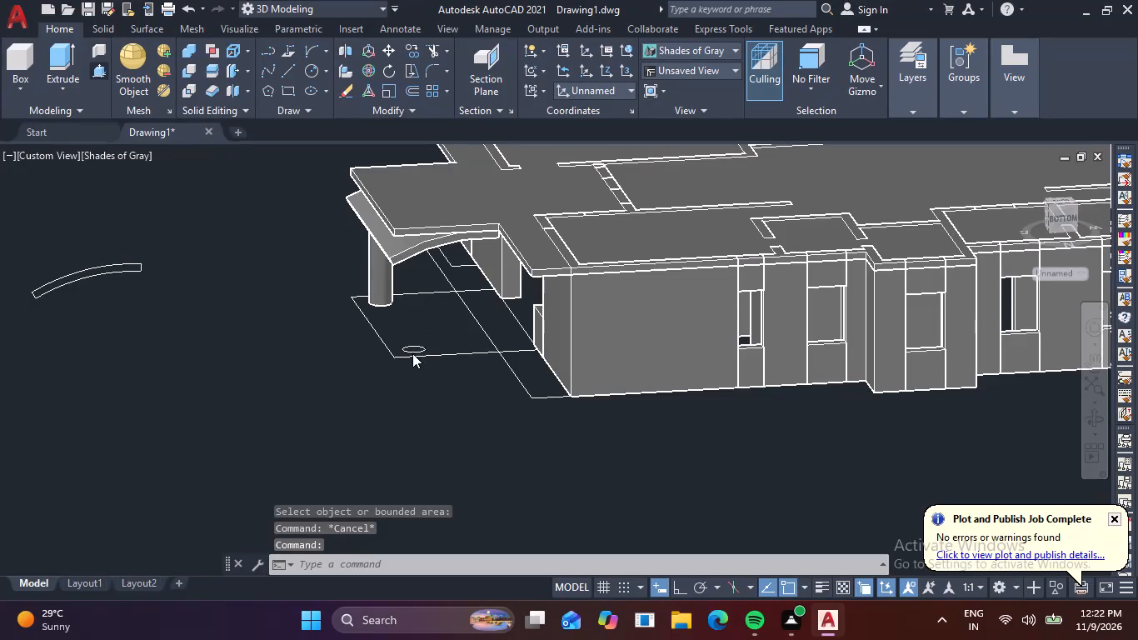
scroll(416, 352, up, 2)
key(Escape)
key(Escape)
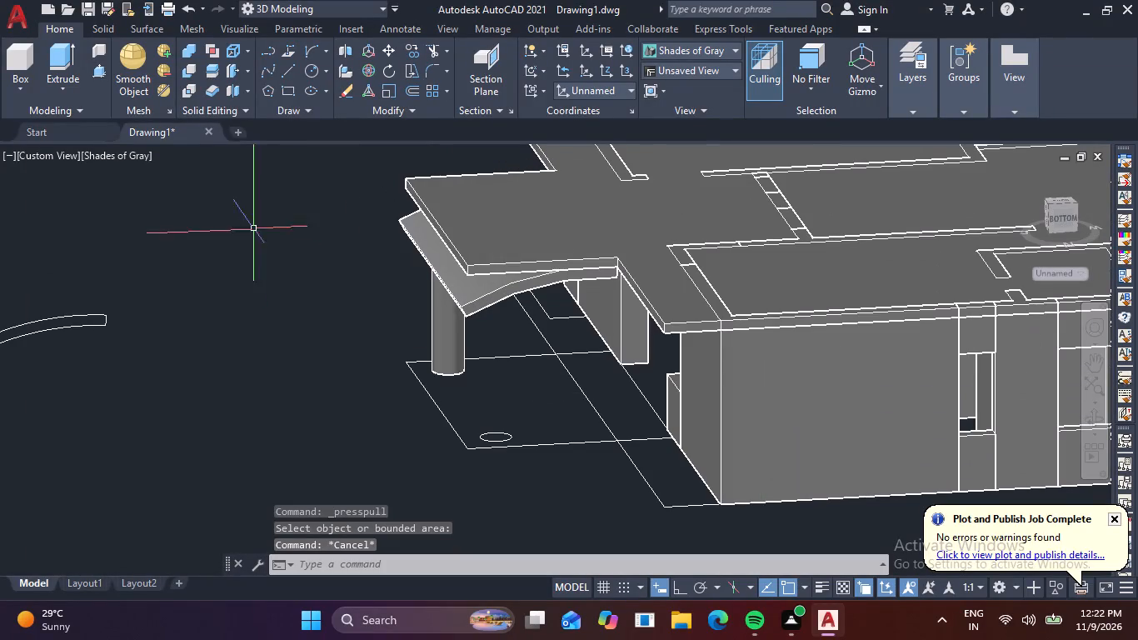
click(97, 74)
scroll(504, 434, up, 3)
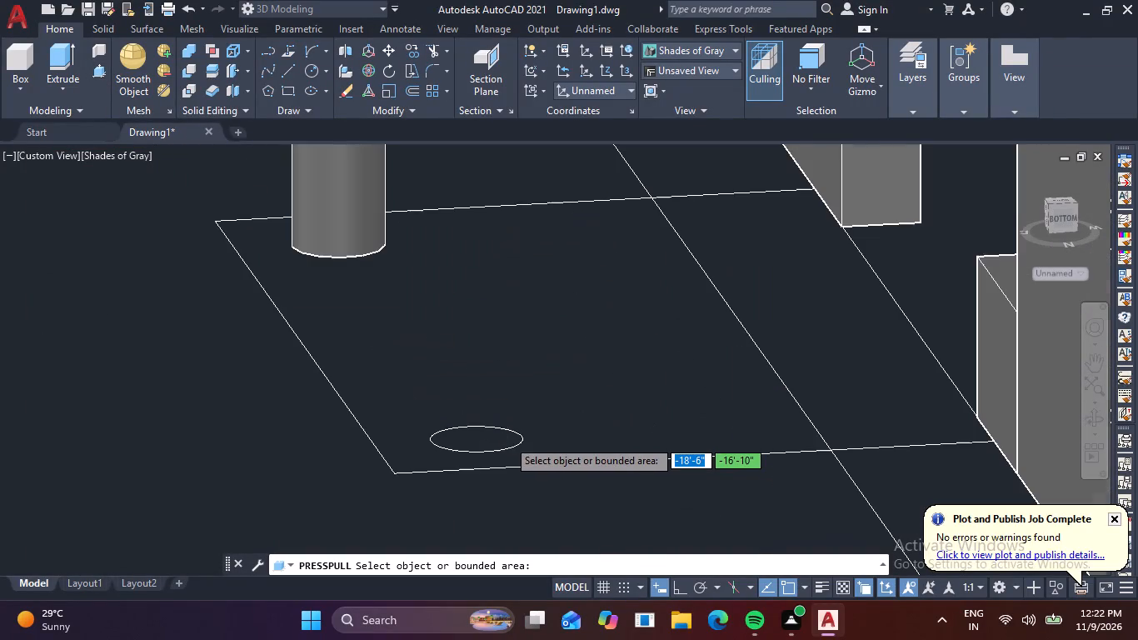
click(476, 439)
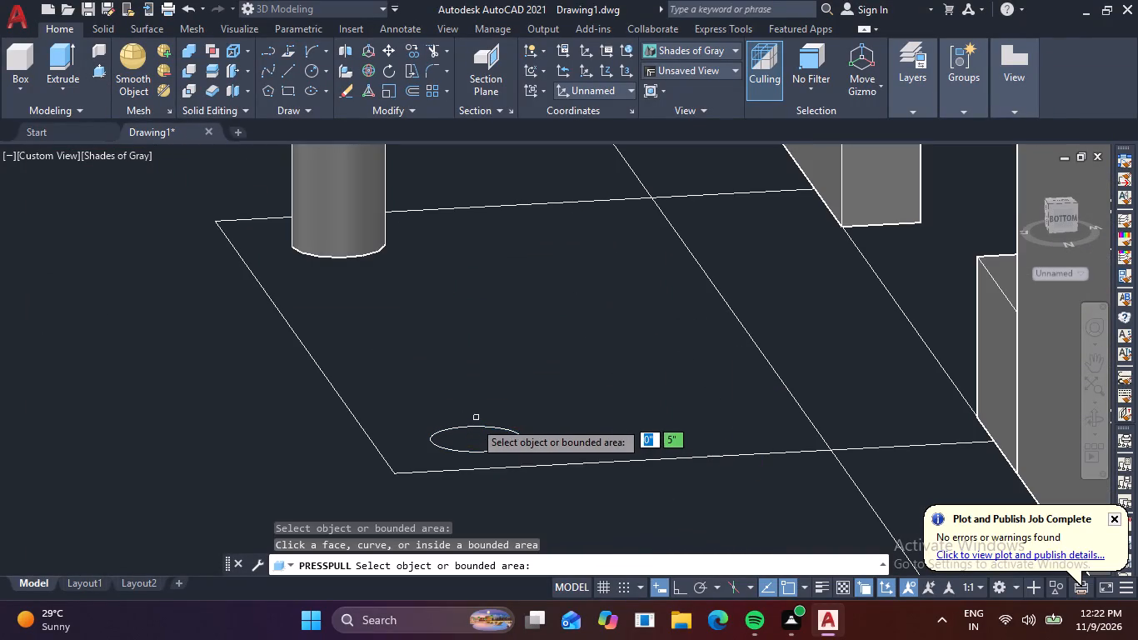
click(476, 430)
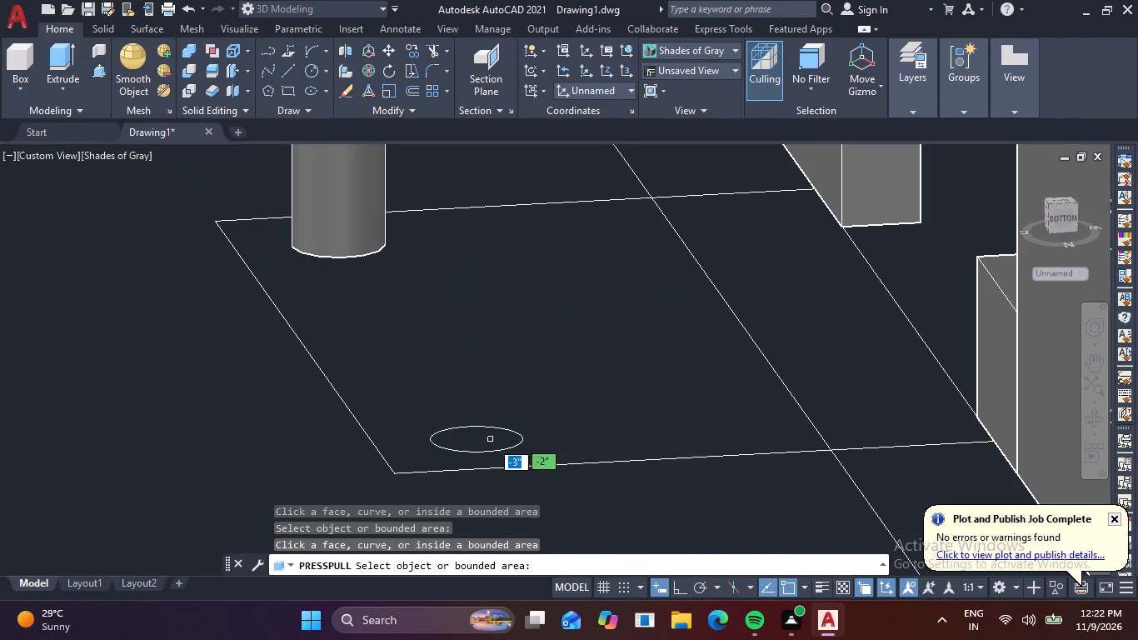
click(491, 441)
click(482, 427)
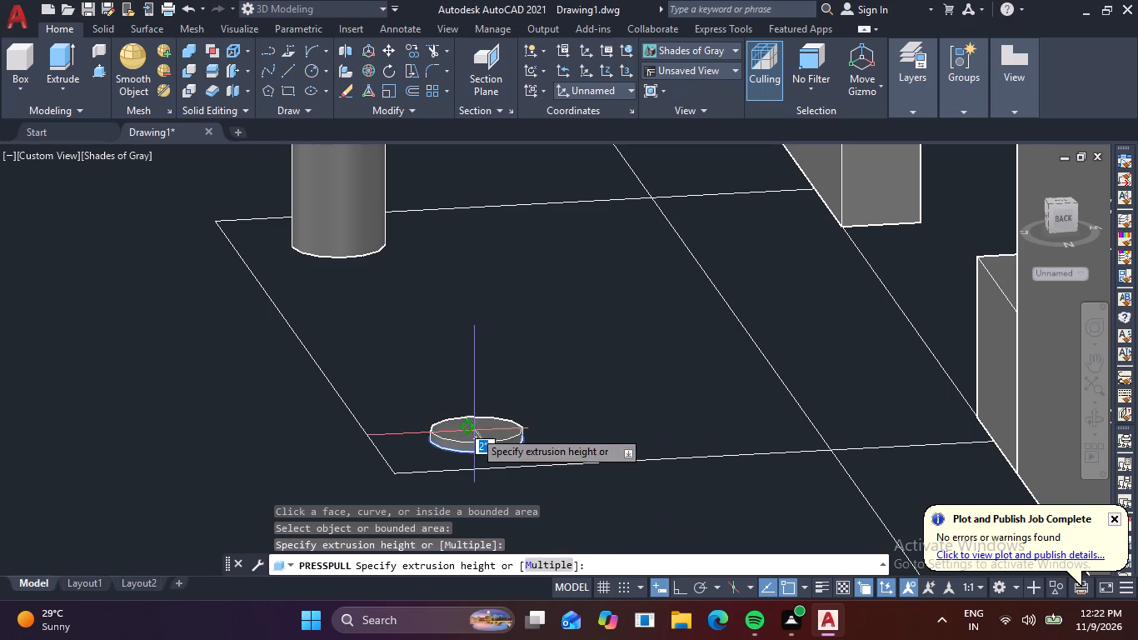
scroll(382, 264, down, 2)
shift+middle_drag(447, 284, 441, 265)
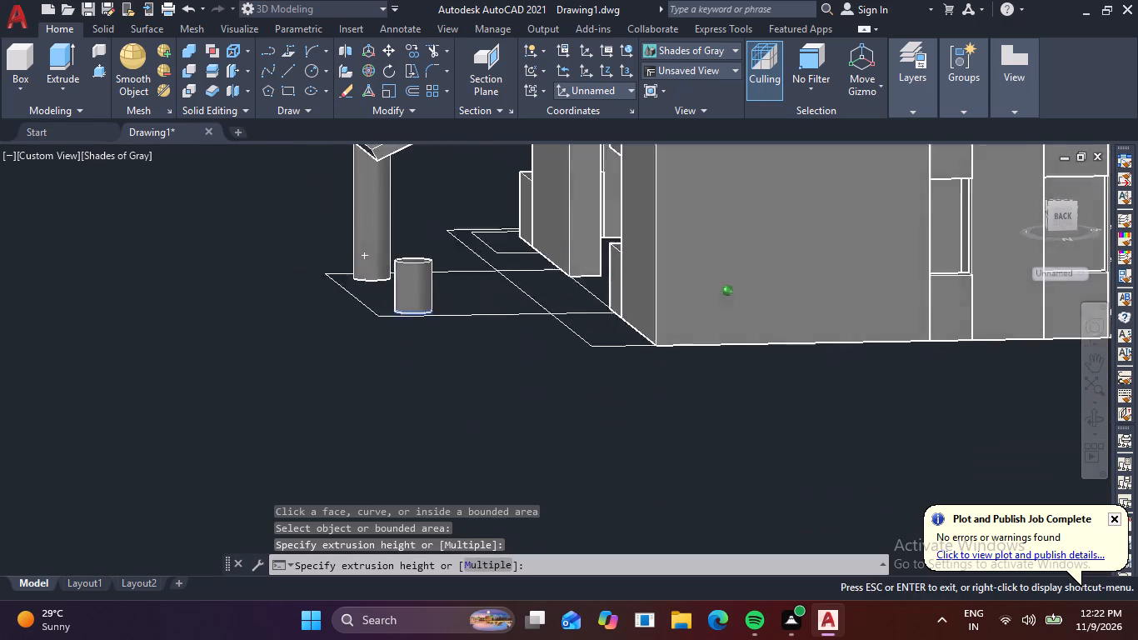
shift+middle_drag(441, 265, 433, 246)
middle_drag(433, 246, 440, 396)
shift+middle_drag(417, 338, 411, 322)
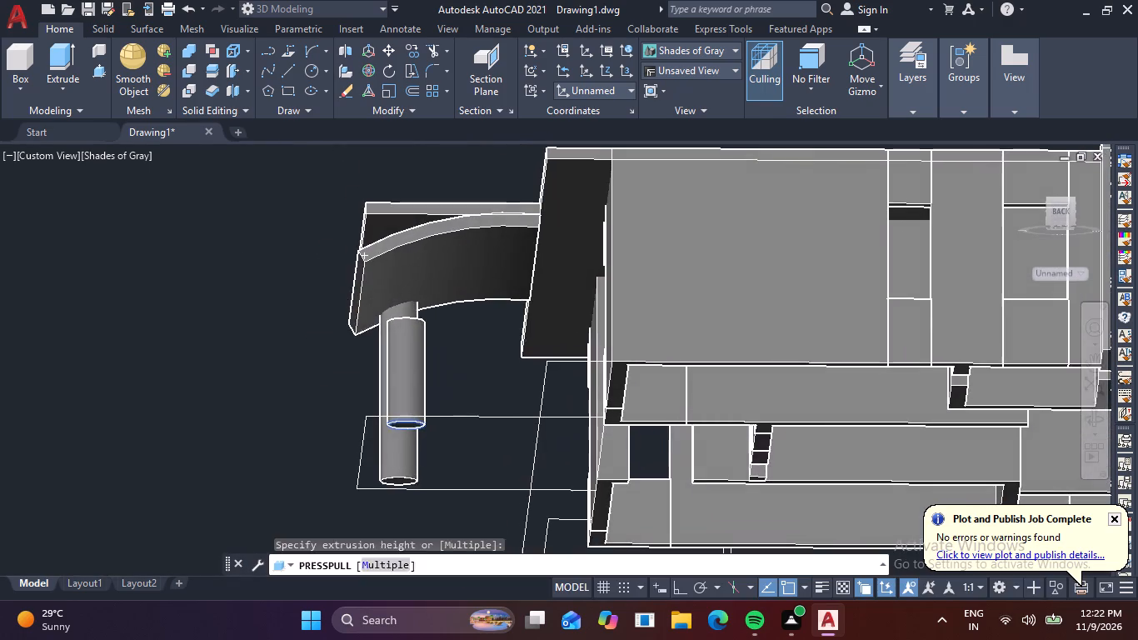
scroll(382, 273, up, 3)
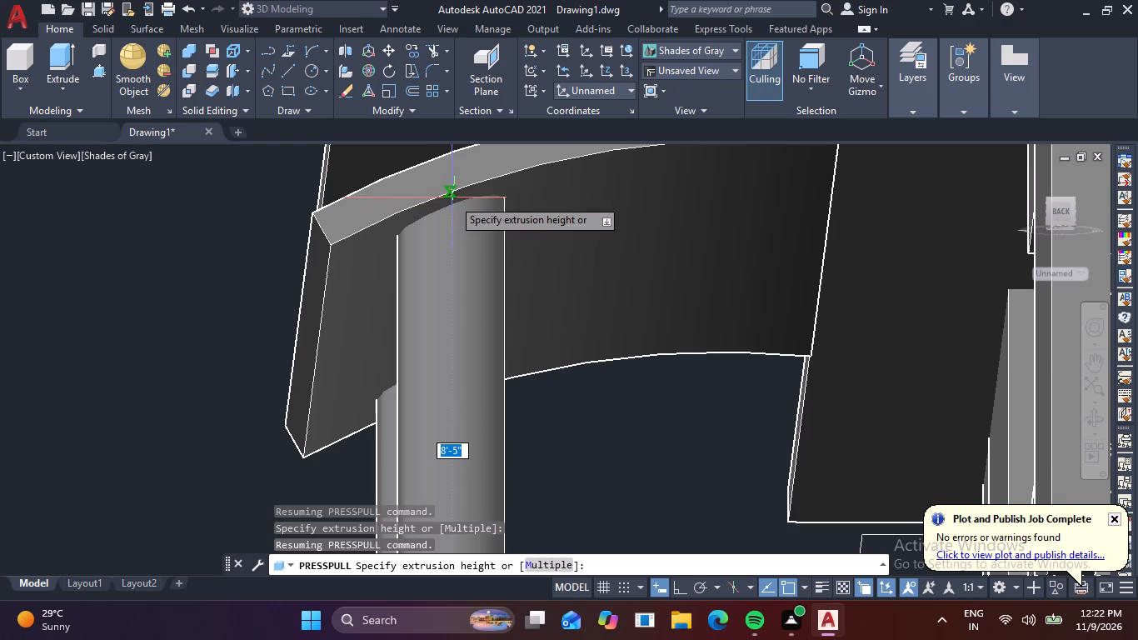
click(456, 197)
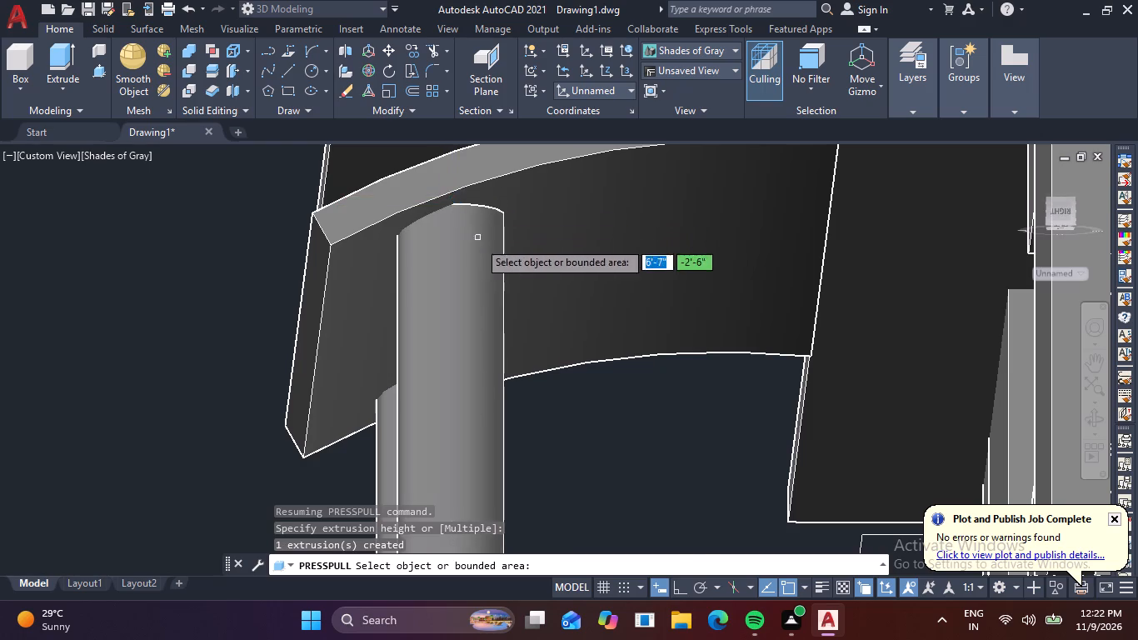
scroll(482, 258, down, 2)
shift+middle_drag(303, 352, 310, 362)
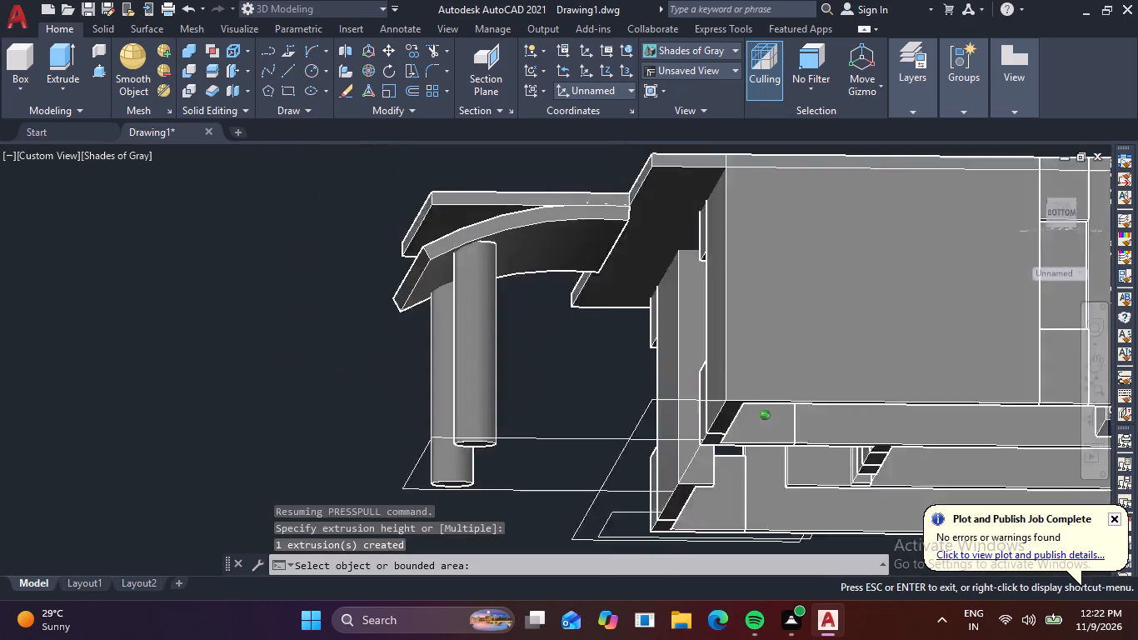
shift+middle_drag(310, 362, 467, 405)
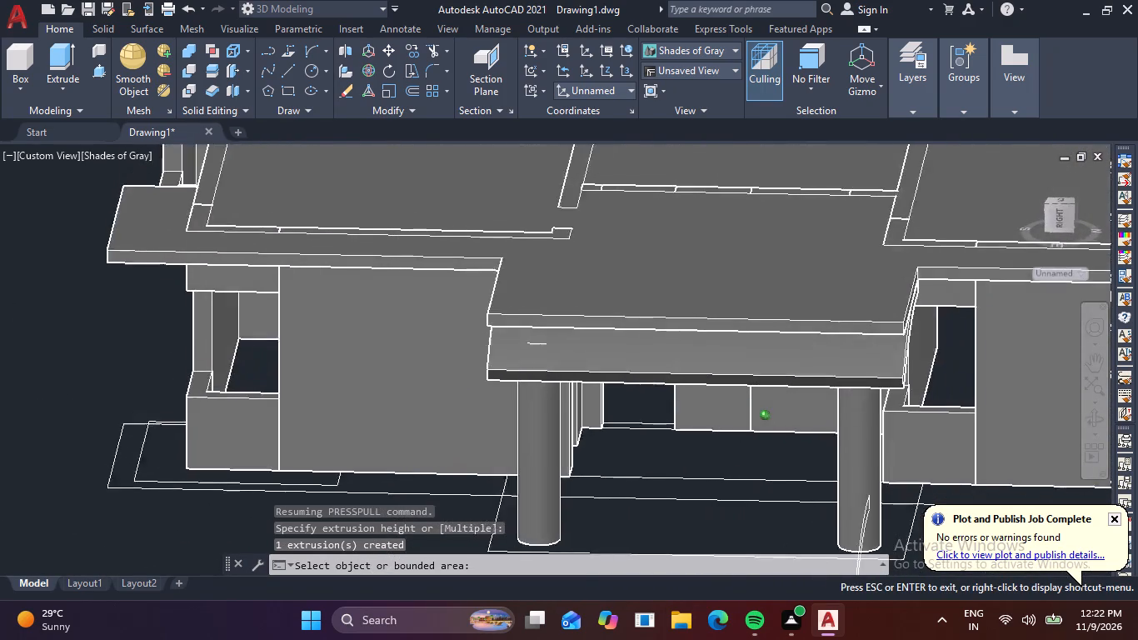
shift+middle_drag(467, 405, 474, 402)
key(Escape)
Lower the top of the round porch column that pokes through the curved canopy so it ends slightly below its present height.
scroll(581, 359, up, 3)
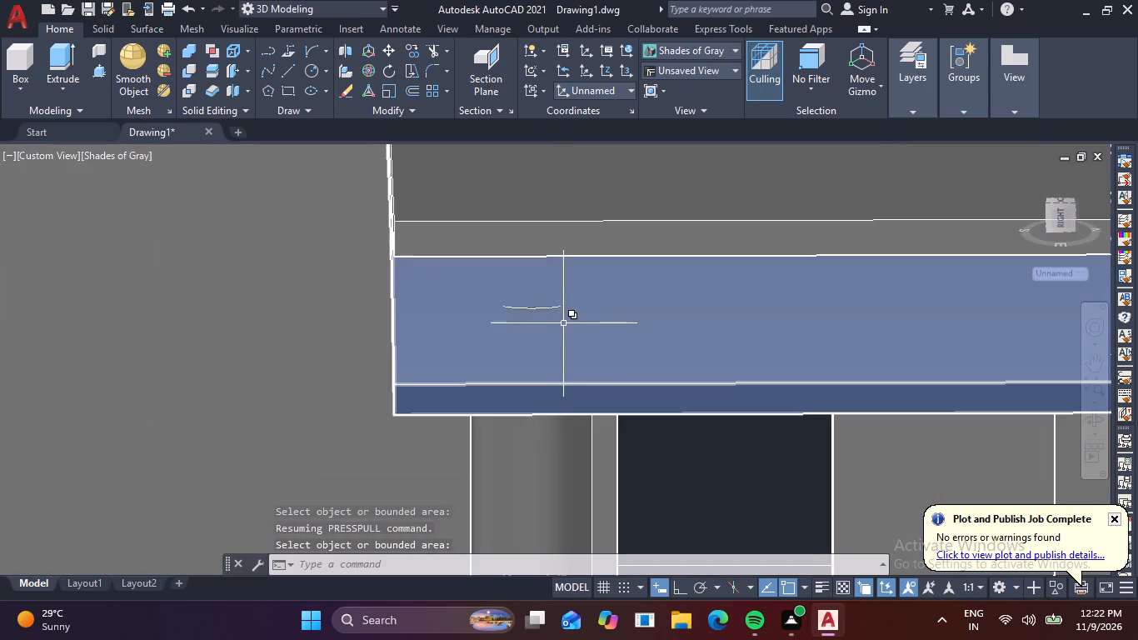
click(546, 307)
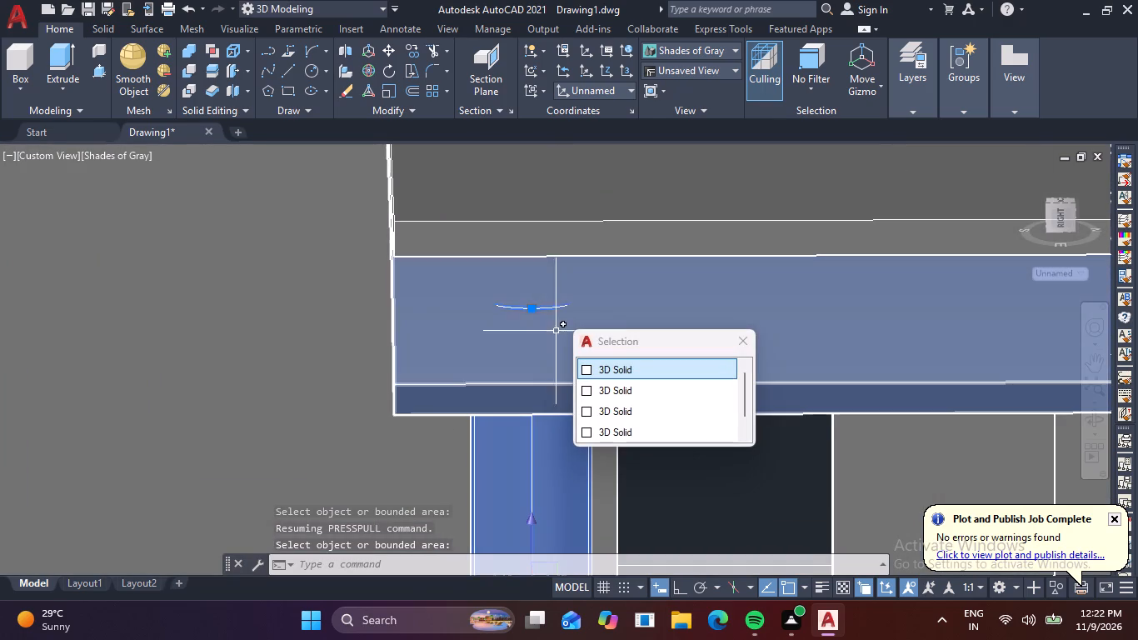
click(530, 312)
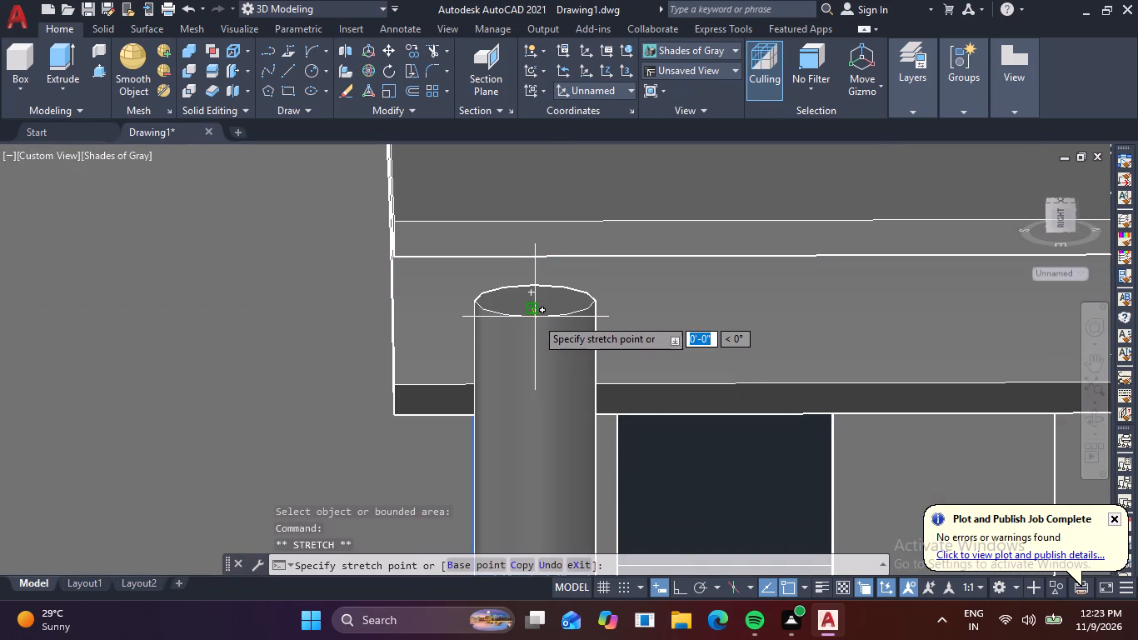
click(537, 332)
scroll(551, 367, down, 2)
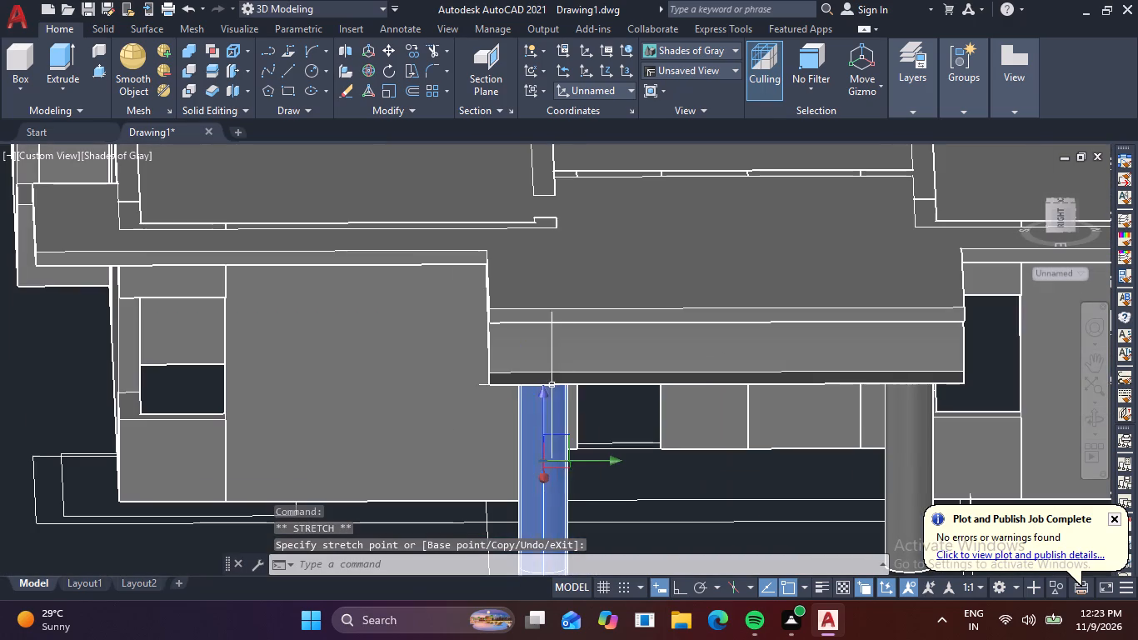
key(Escape)
Examine from several angles where the round columns meet the curved canopy and where the canopy meets the roof slab.
shift+middle_drag(342, 557, 482, 536)
shift+middle_drag(377, 446, 457, 433)
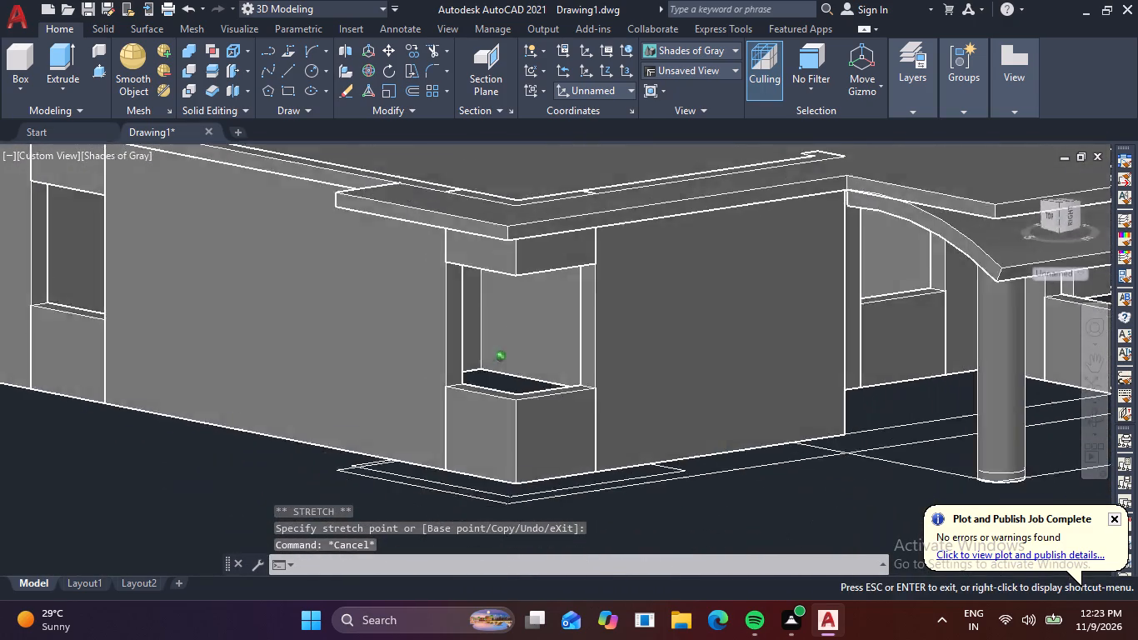
shift+middle_drag(457, 433, 462, 423)
middle_drag(669, 330, 324, 417)
shift+middle_drag(548, 399, 562, 381)
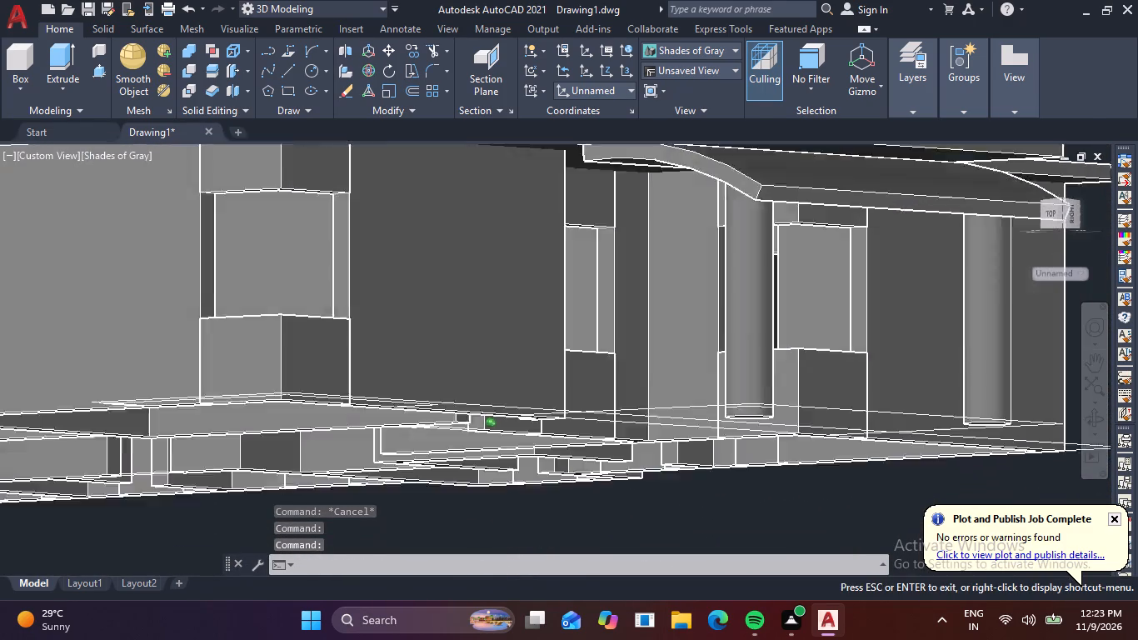
shift+middle_drag(562, 381, 571, 366)
middle_drag(571, 366, 411, 621)
scroll(676, 308, up, 3)
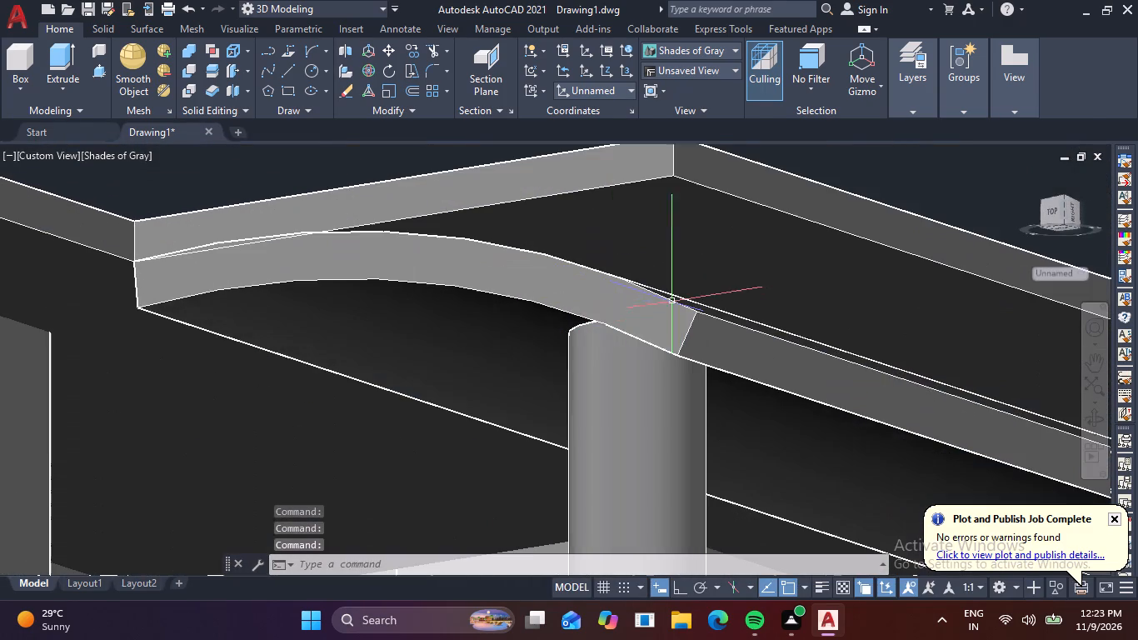
shift+middle_drag(437, 392, 472, 422)
middle_drag(538, 425, 319, 356)
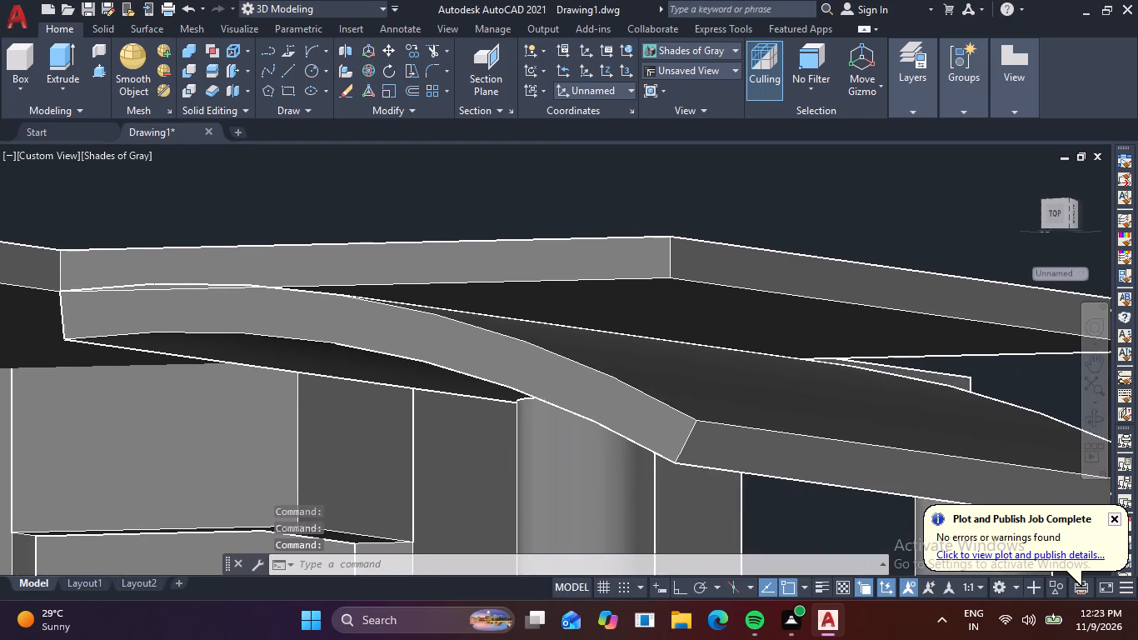
shift+middle_drag(262, 418, 300, 428)
scroll(519, 434, up, 2)
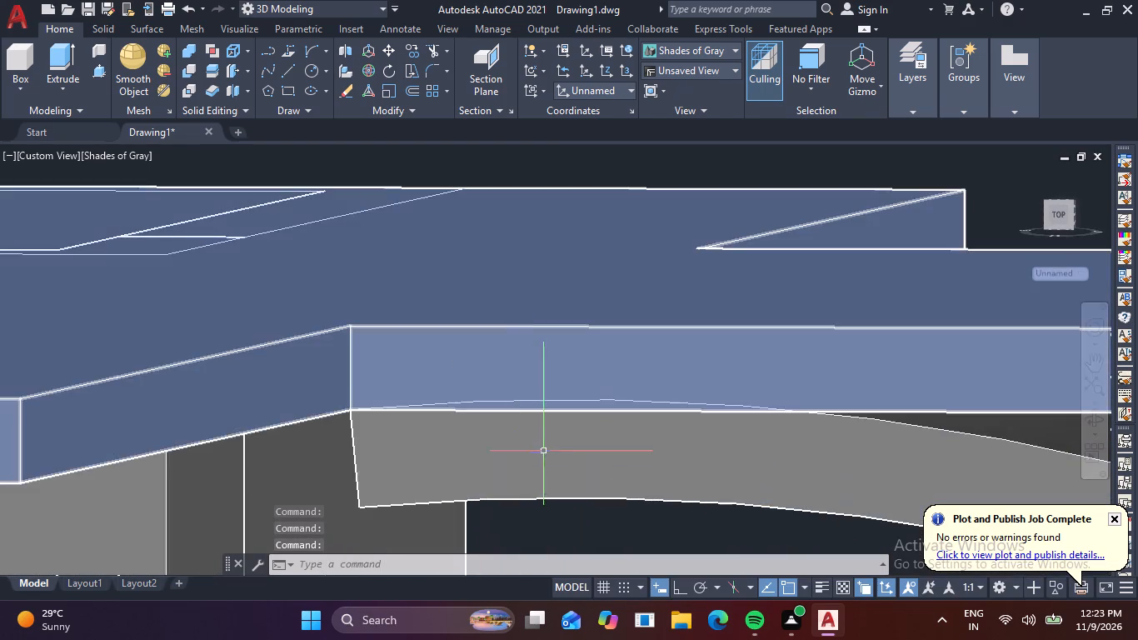
middle_drag(544, 452, 365, 295)
scroll(486, 375, down, 2)
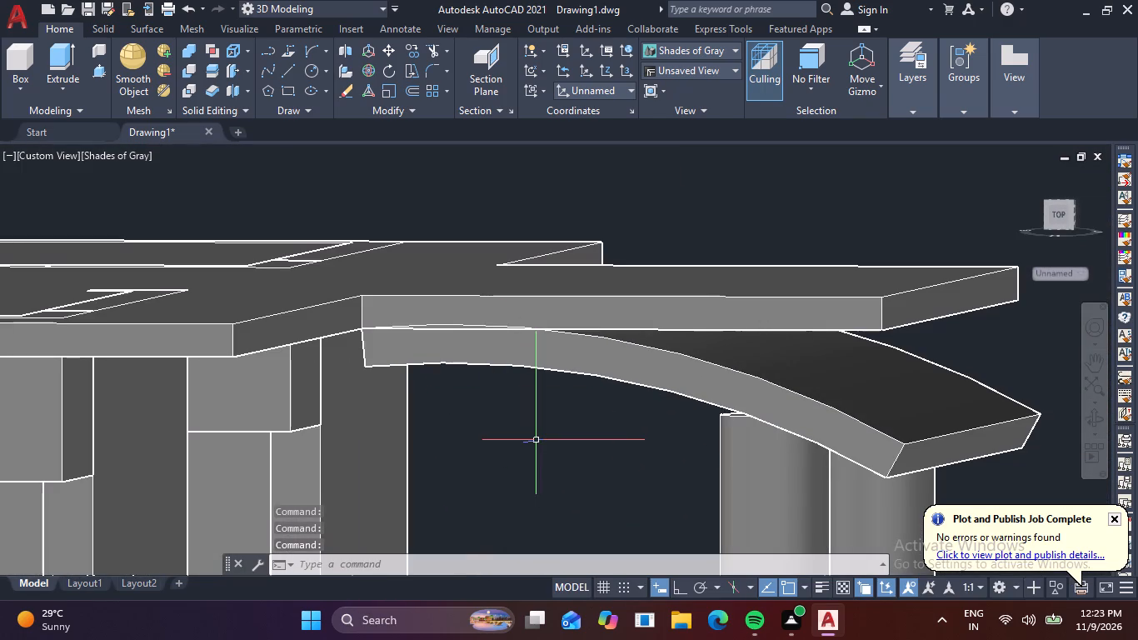
scroll(731, 513, up, 2)
middle_drag(586, 411, 457, 448)
scroll(454, 448, up, 1)
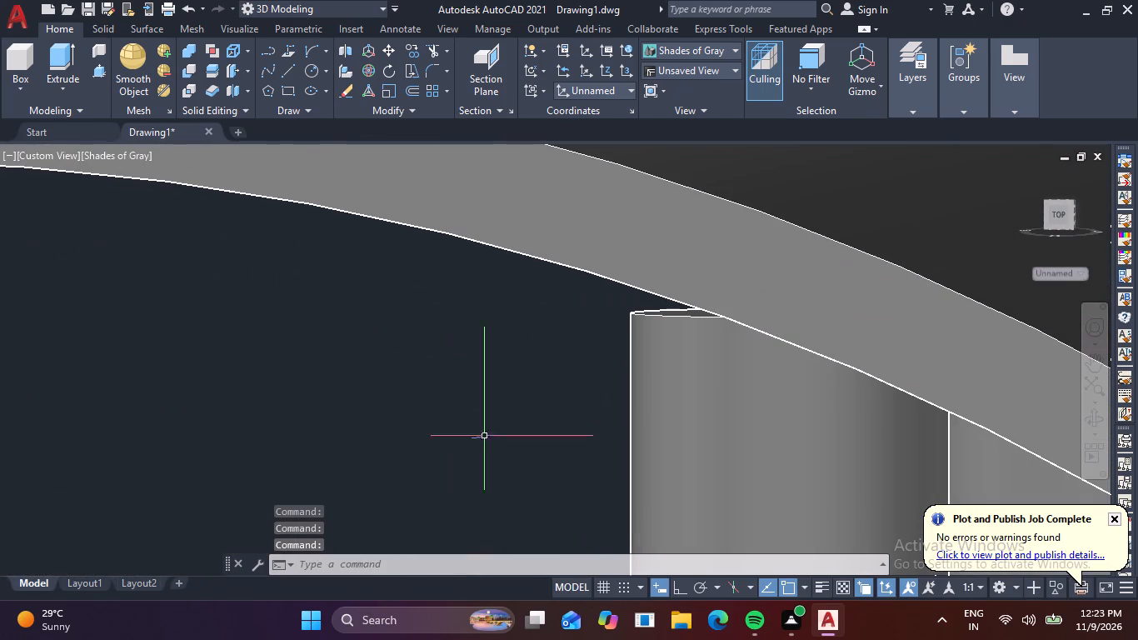
shift+middle_drag(125, 465, 171, 482)
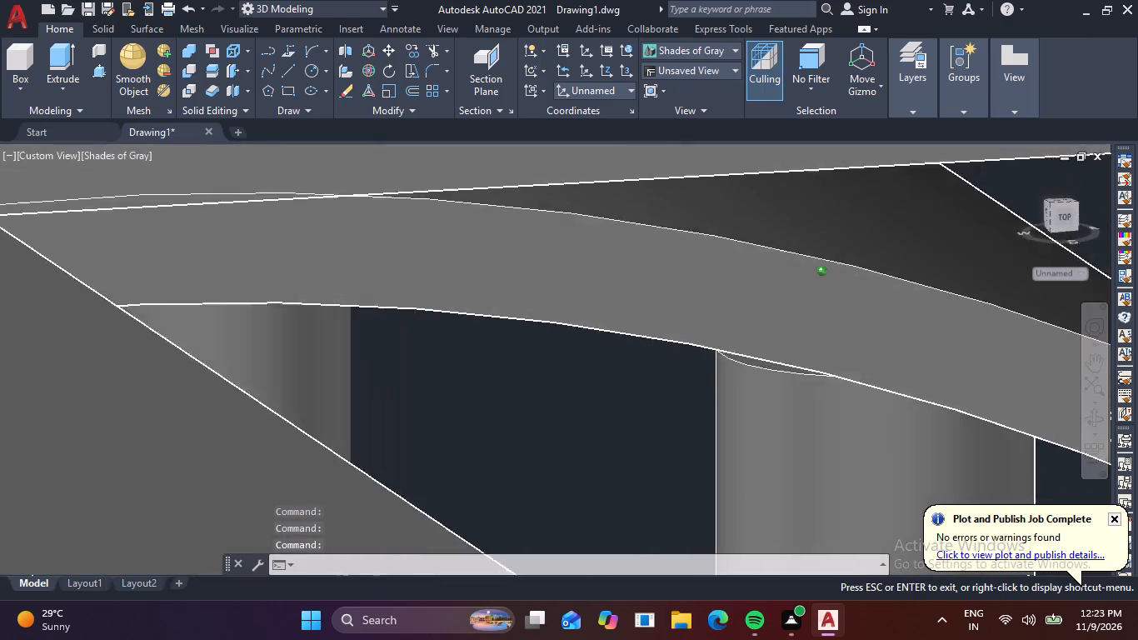
shift+middle_drag(171, 482, 189, 462)
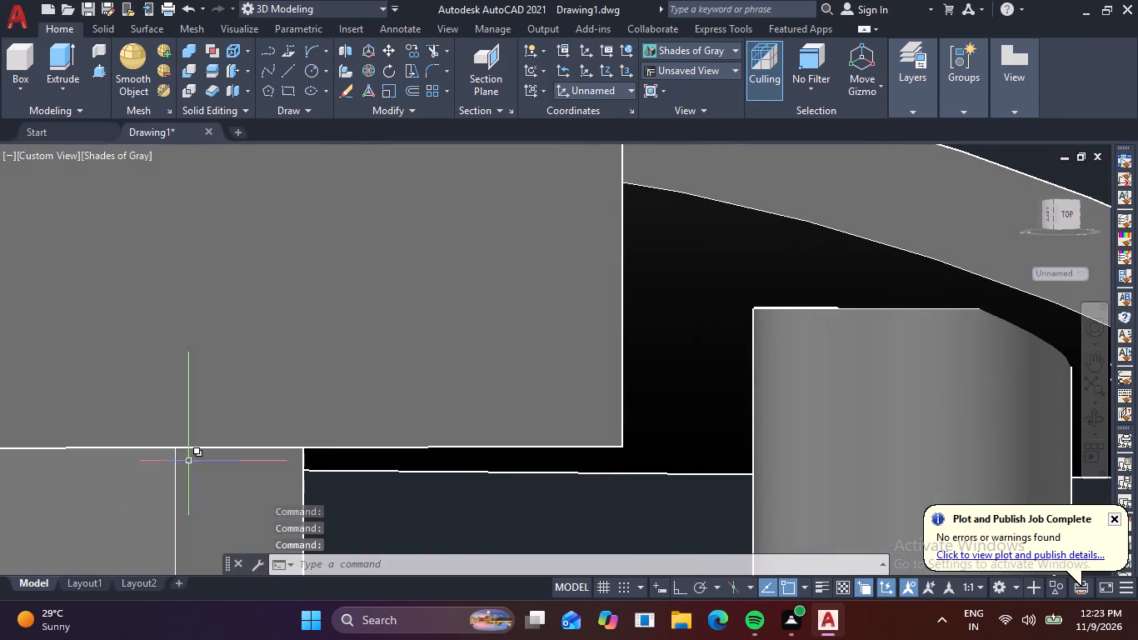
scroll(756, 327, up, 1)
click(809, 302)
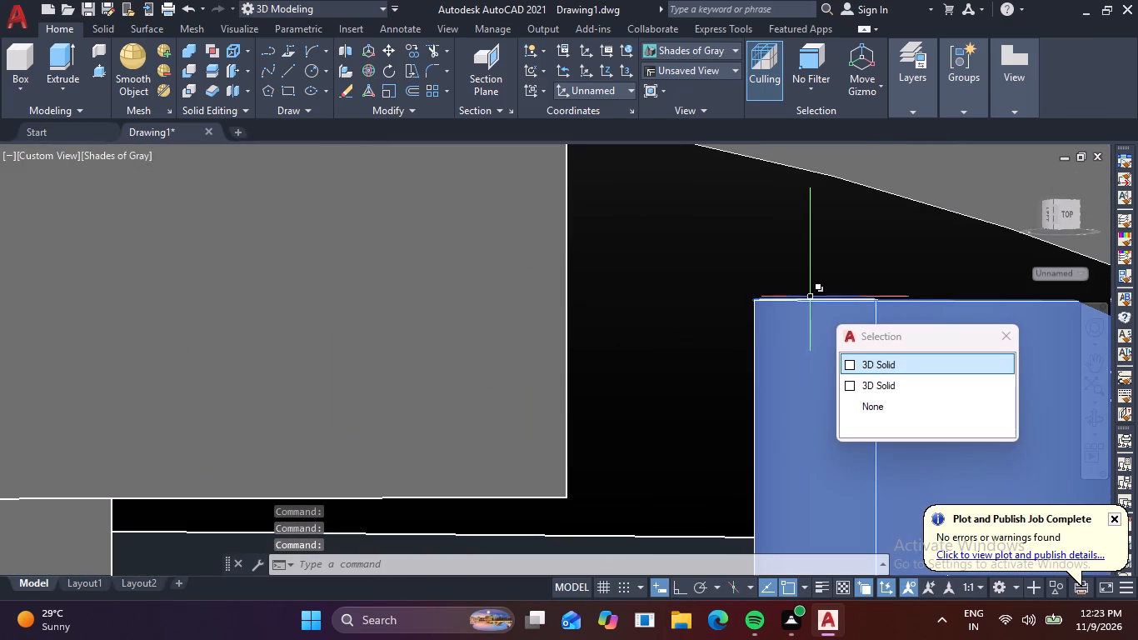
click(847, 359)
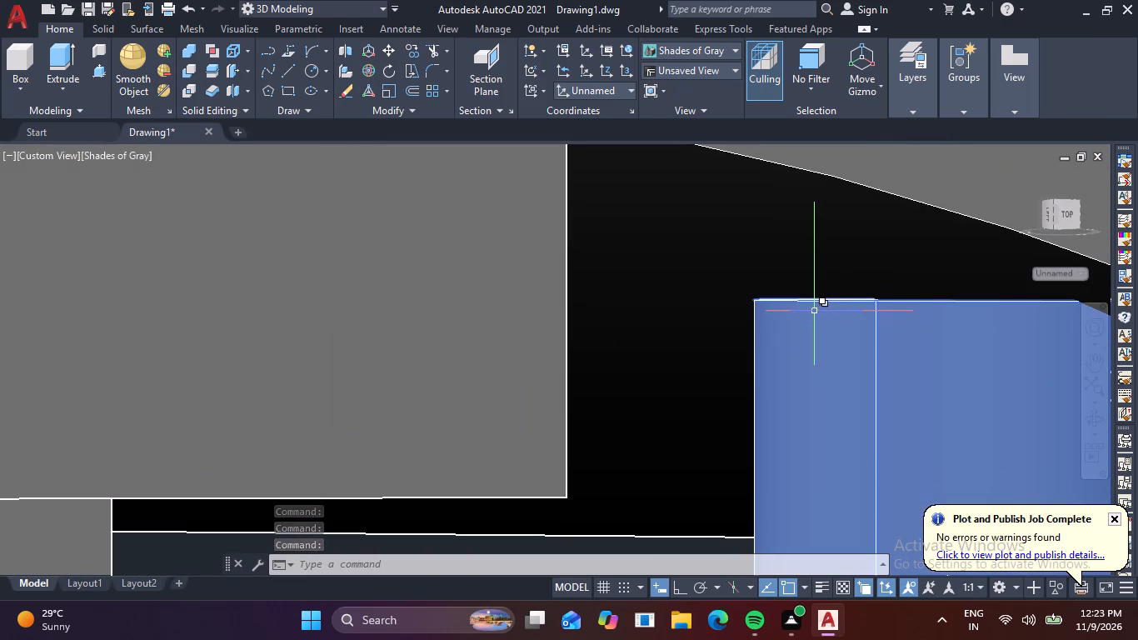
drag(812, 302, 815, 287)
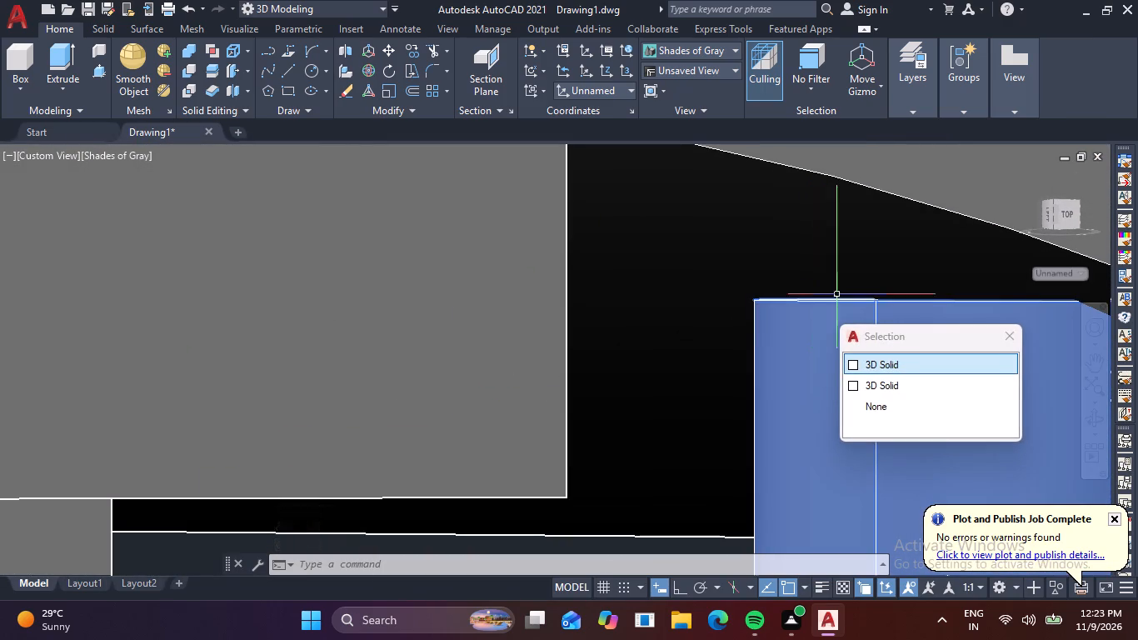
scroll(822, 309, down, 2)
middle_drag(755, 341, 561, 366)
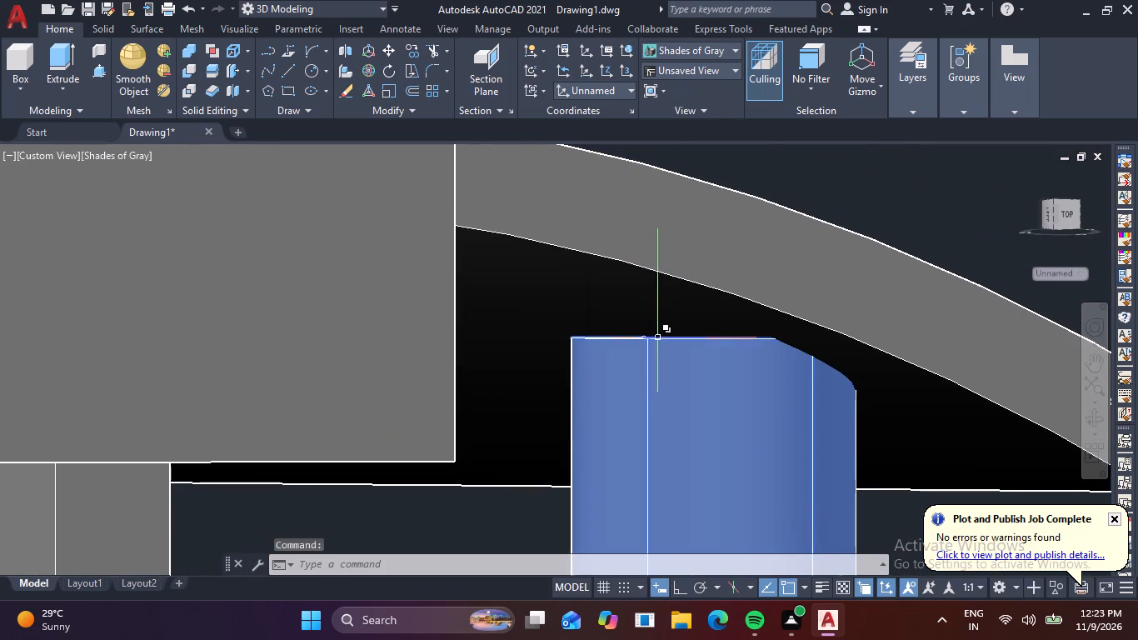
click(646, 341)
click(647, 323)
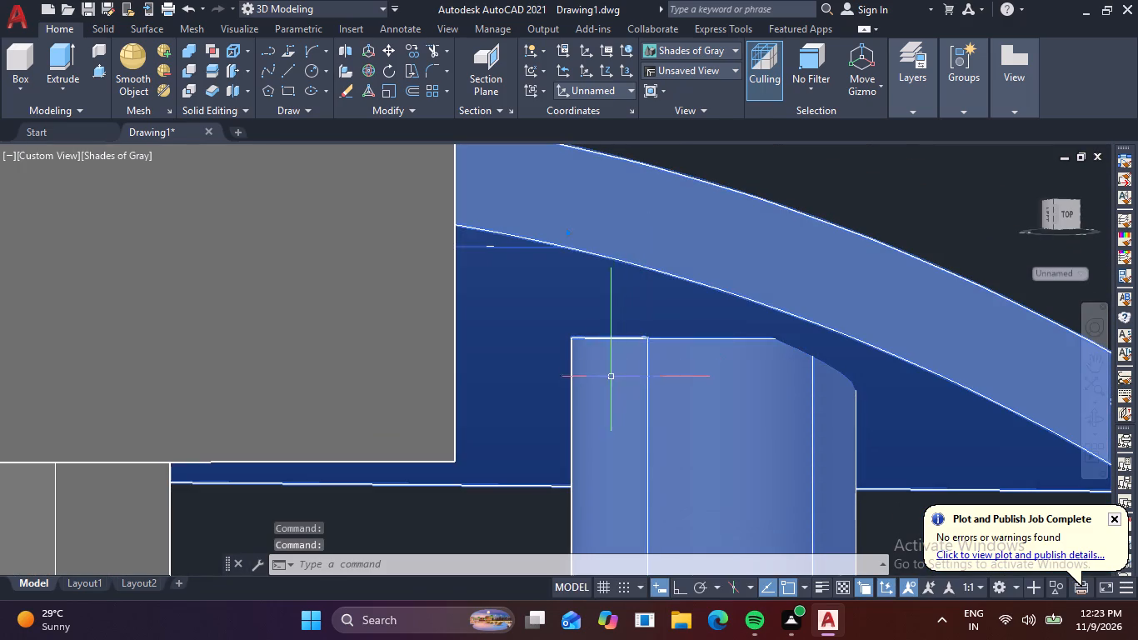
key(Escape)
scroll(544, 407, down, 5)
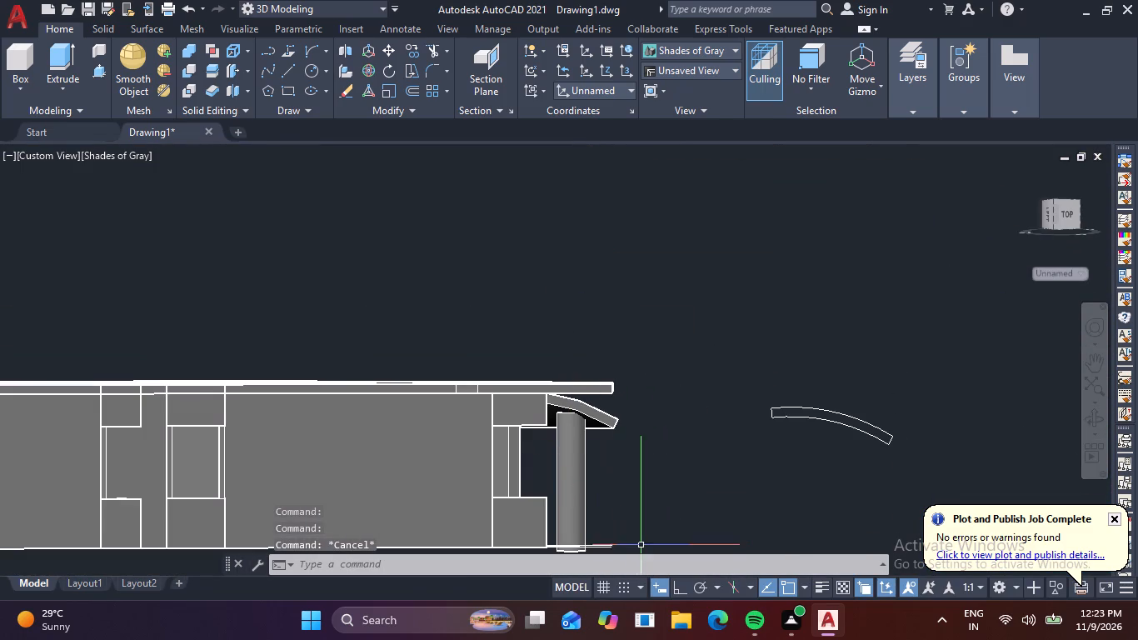
Delete the leftover curved canopy profile standing beside the house model.
shift+middle_drag(638, 544, 418, 597)
shift+middle_drag(671, 403, 565, 443)
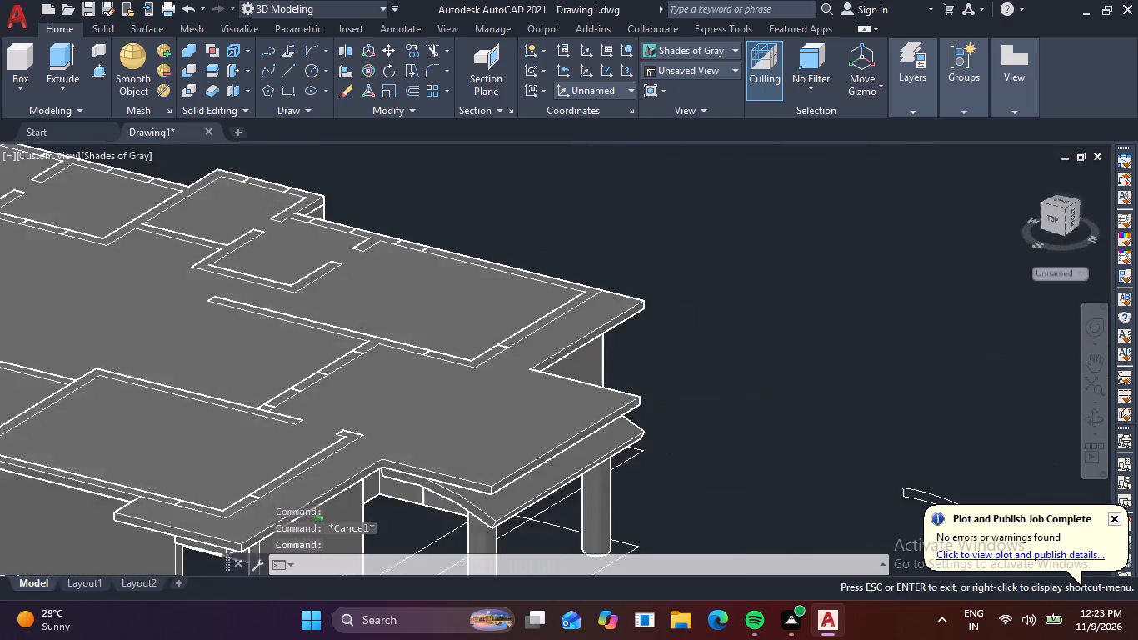
shift+middle_drag(565, 443, 576, 404)
scroll(637, 425, down, 2)
middle_drag(638, 438, 507, 392)
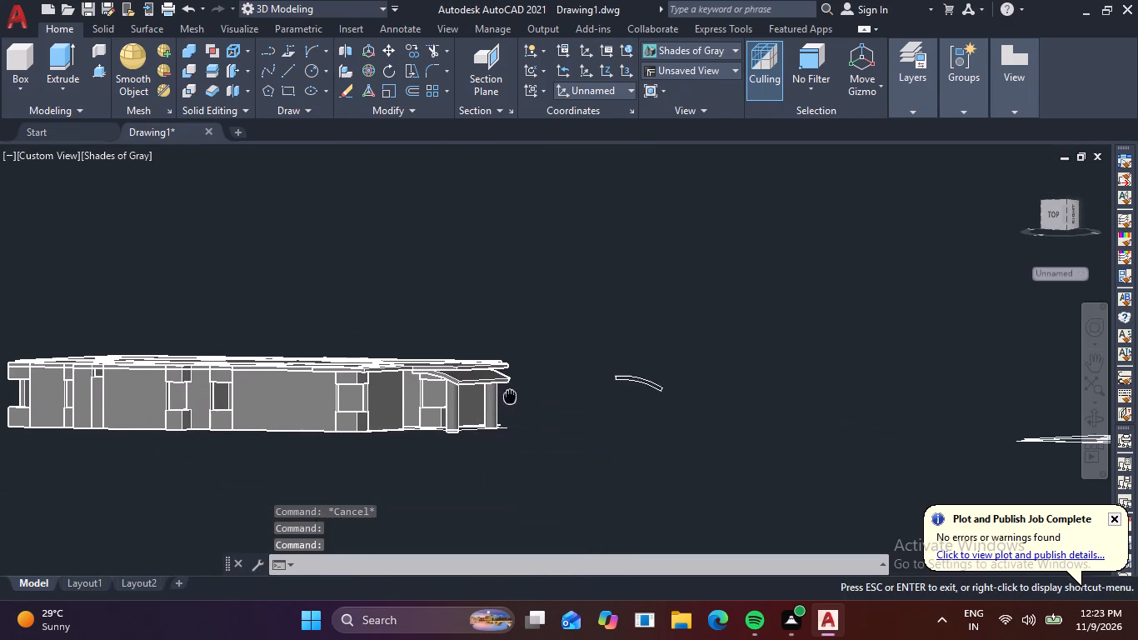
drag(702, 433, 678, 417)
click(603, 328)
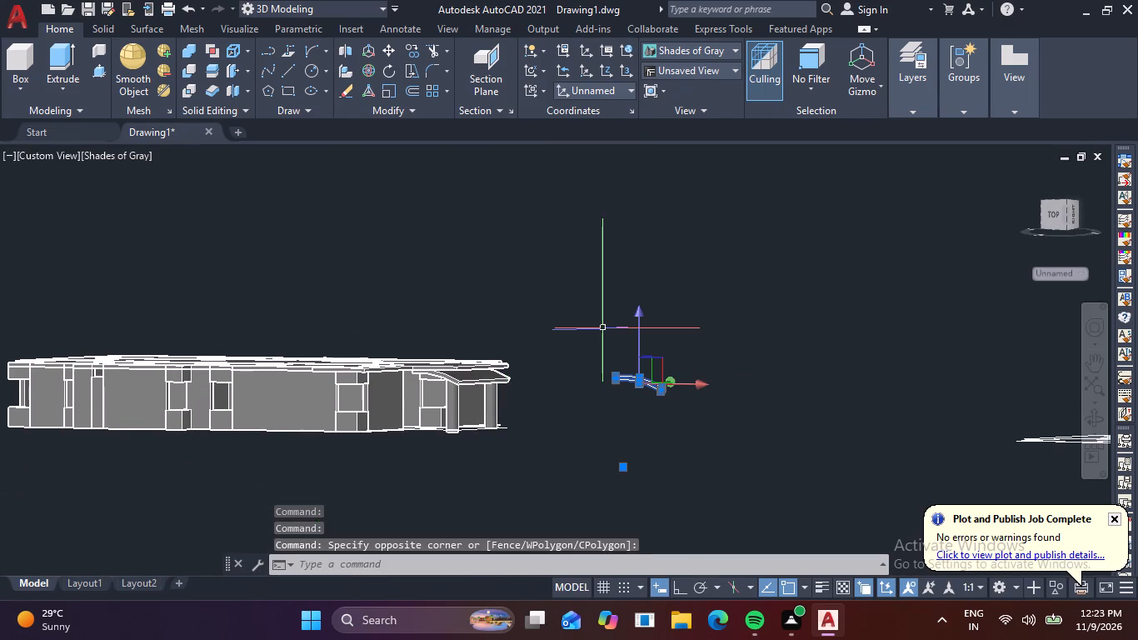
key(Delete)
Examine the whole house and the separate floor plans around it from several angles, including looking straight onto the plans.
scroll(364, 500, down, 1)
scroll(248, 450, up, 3)
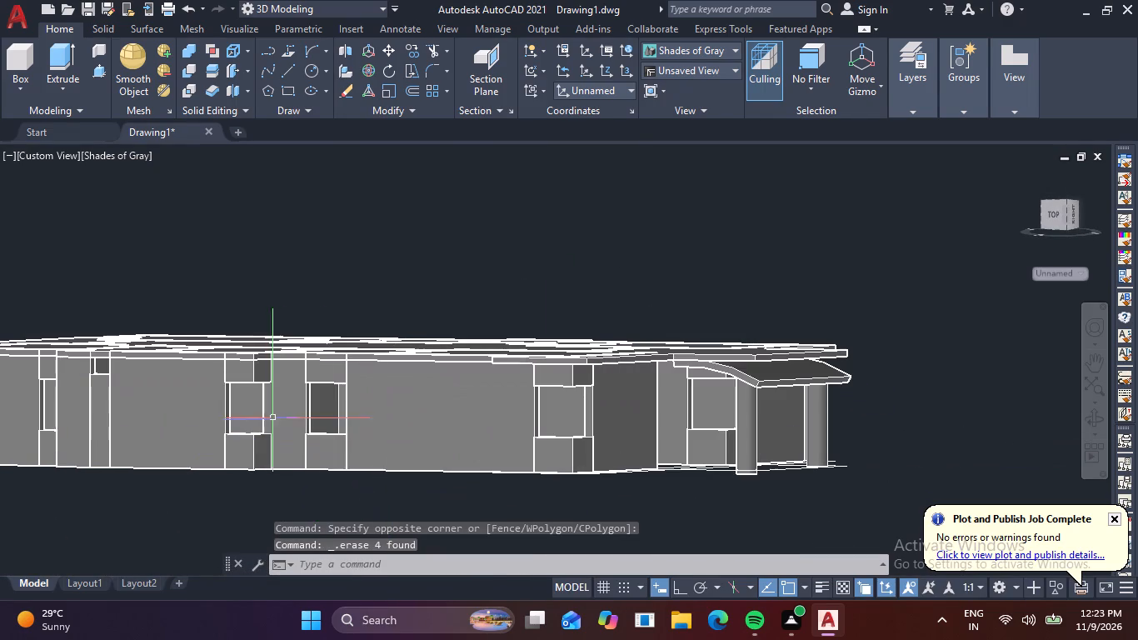
scroll(436, 461, down, 1)
scroll(567, 466, down, 2)
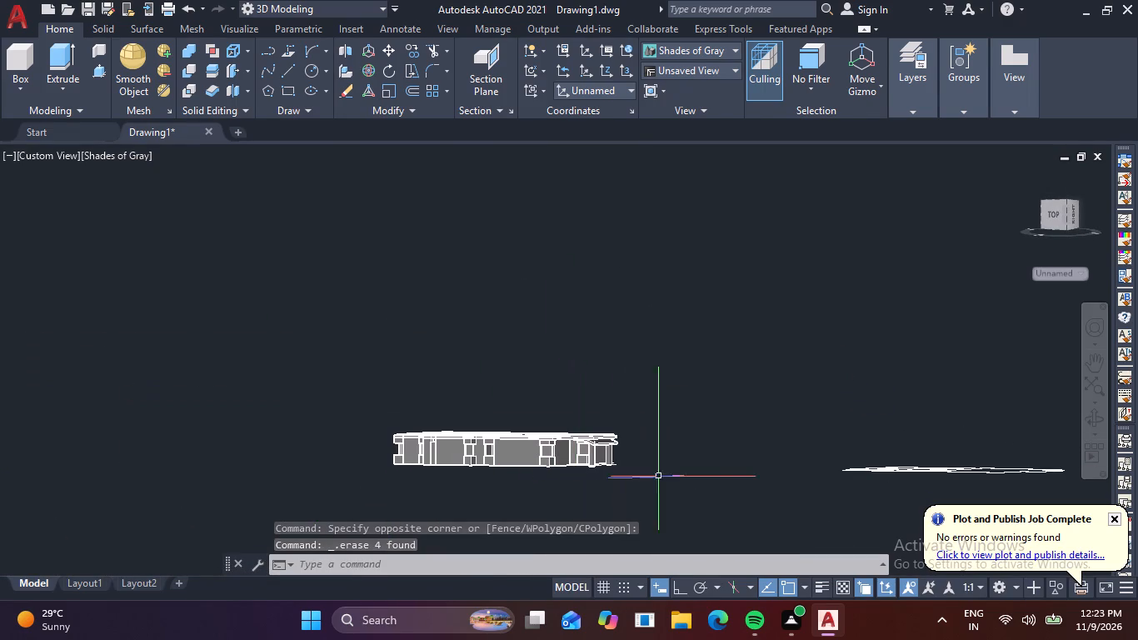
shift+middle_drag(735, 436, 687, 477)
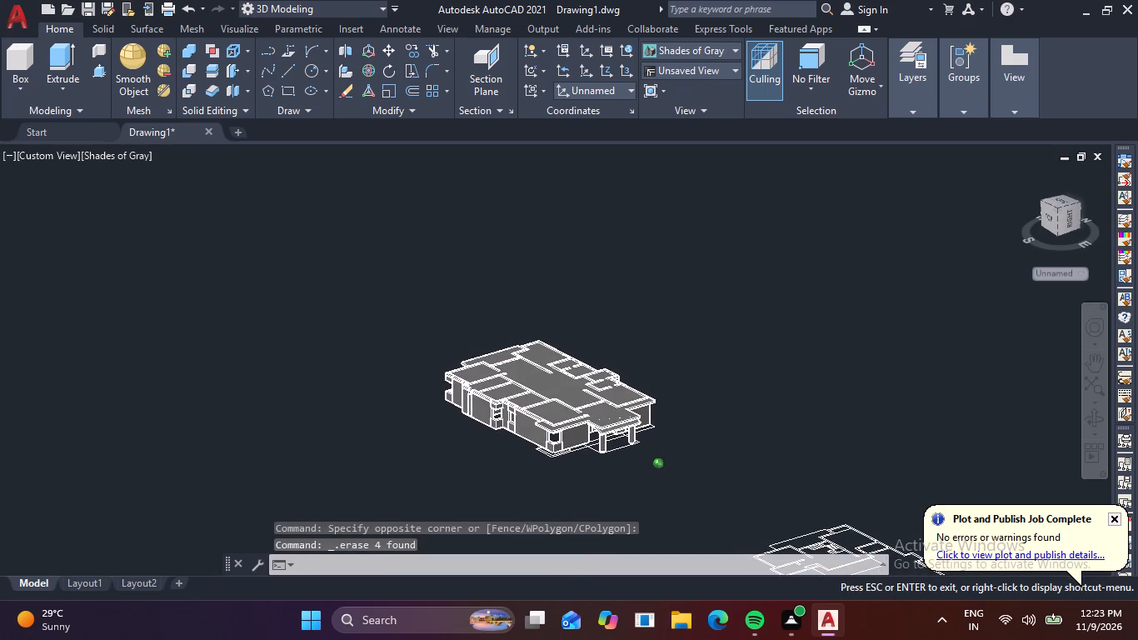
shift+middle_drag(687, 477, 688, 477)
middle_drag(724, 463, 554, 343)
scroll(581, 412, down, 2)
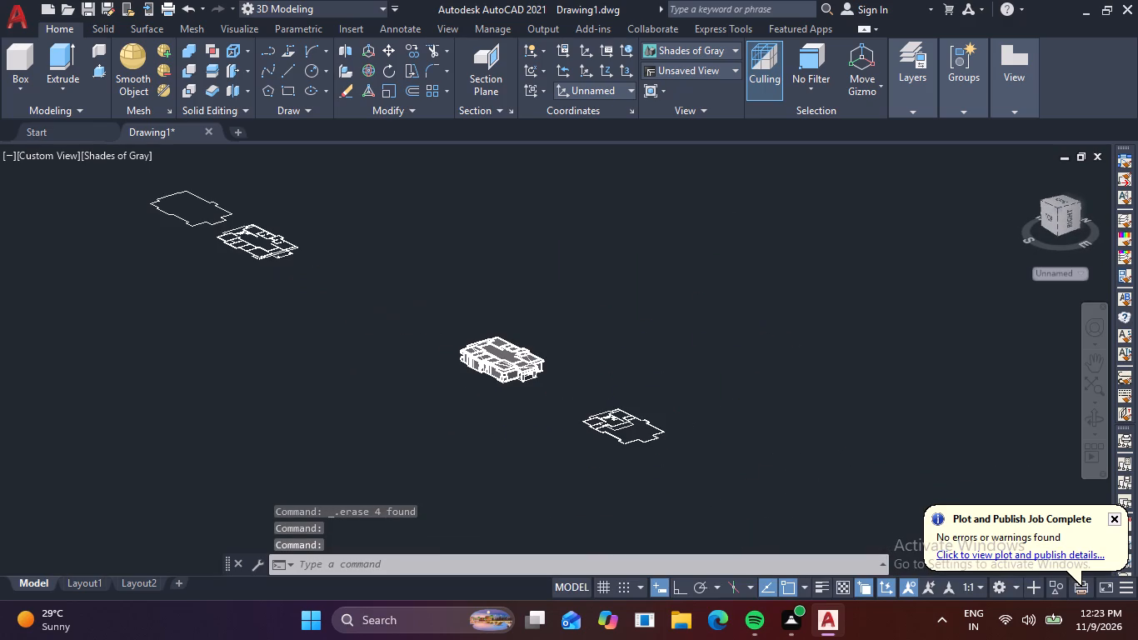
shift+middle_drag(676, 348, 673, 359)
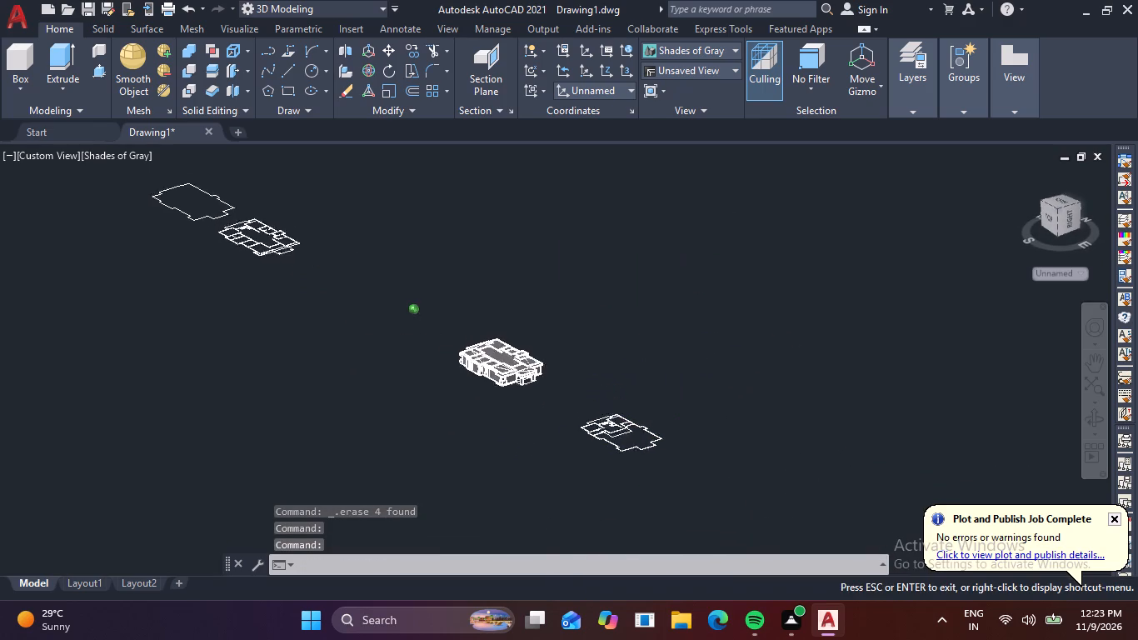
shift+middle_drag(673, 359, 786, 457)
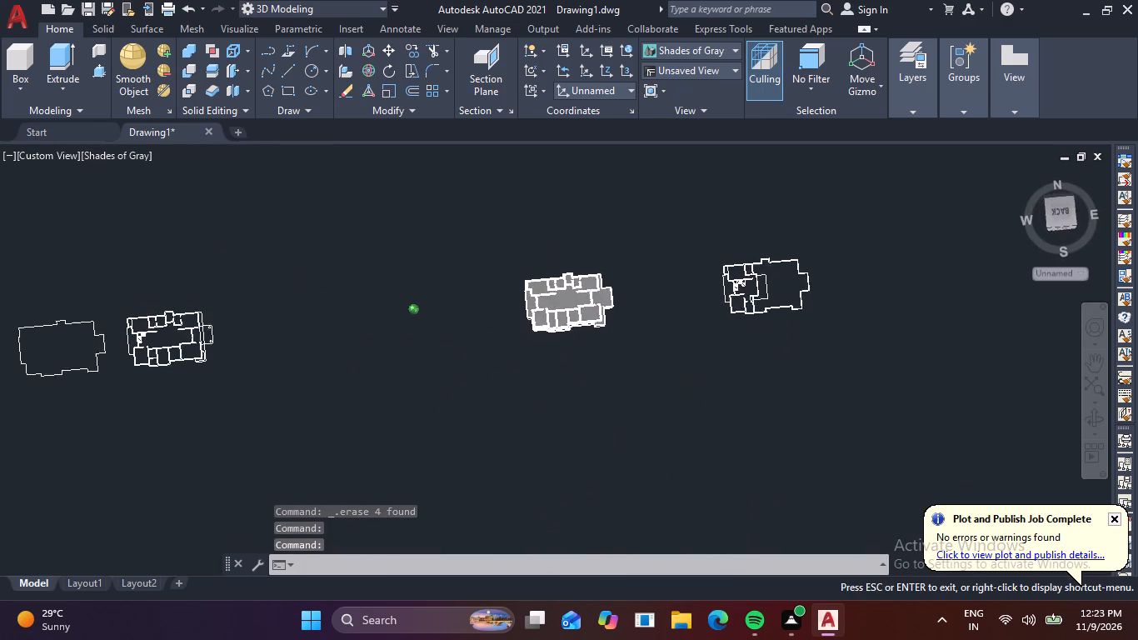
shift+middle_drag(786, 457, 792, 470)
shift+middle_drag(751, 396, 726, 452)
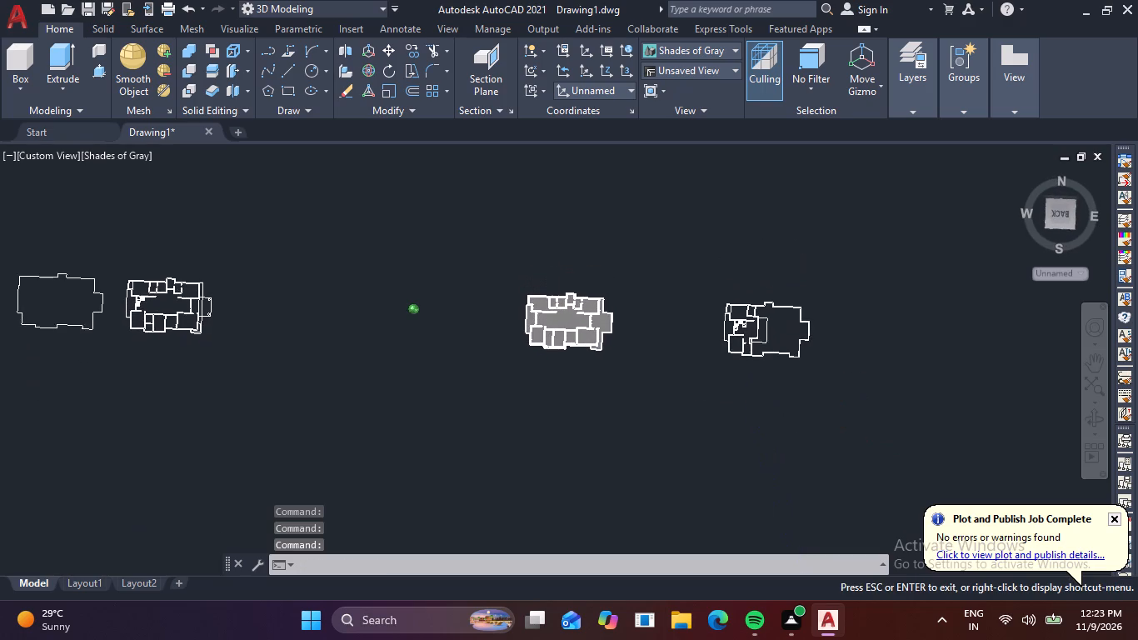
shift+middle_drag(726, 452, 724, 453)
click(1050, 214)
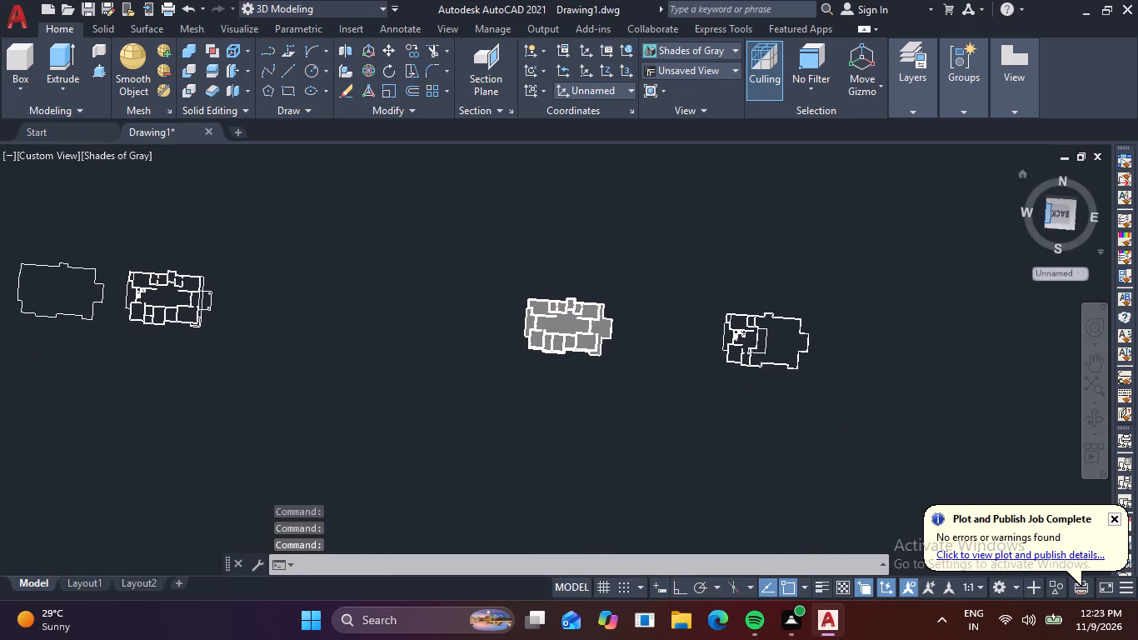
click(1051, 218)
scroll(532, 444, up, 2)
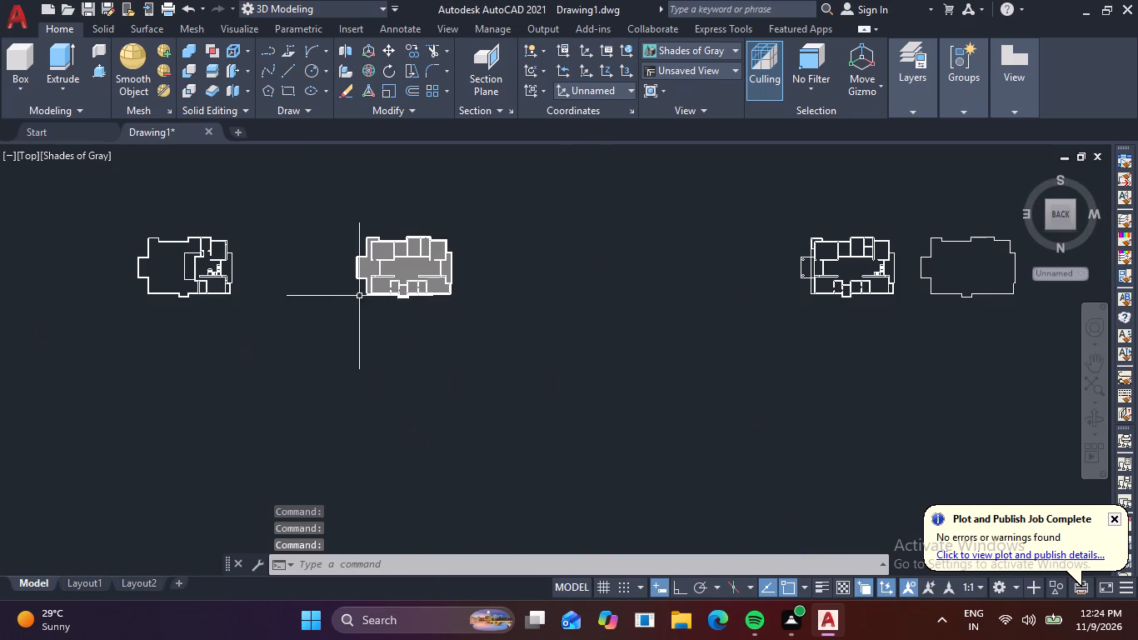
shift+middle_drag(144, 357, 459, 407)
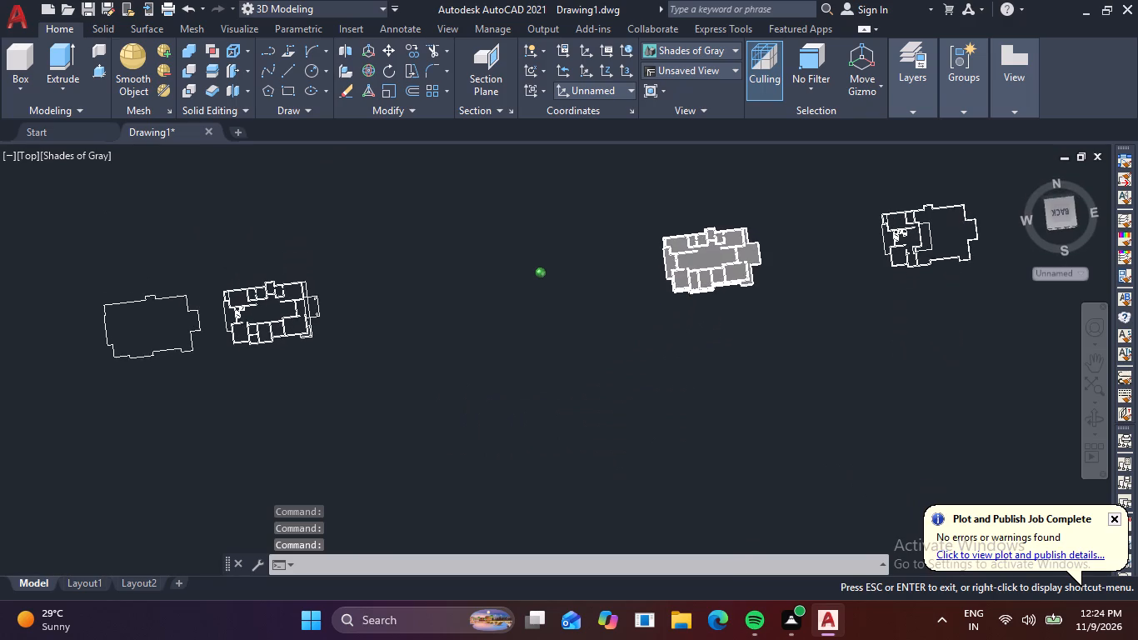
shift+middle_drag(459, 407, 453, 434)
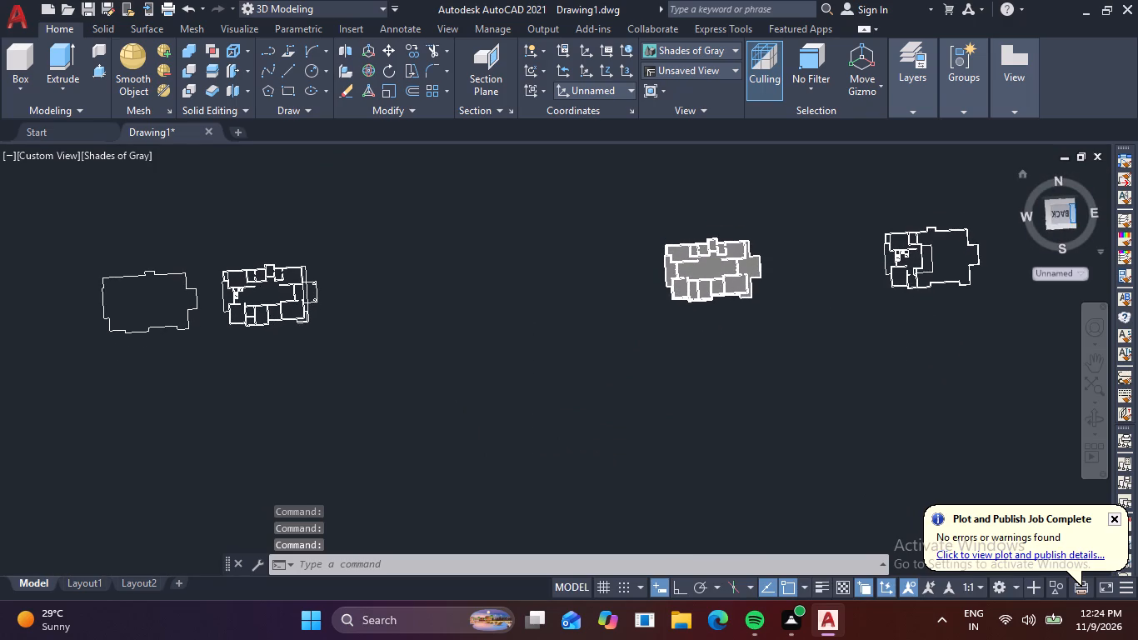
shift+middle_drag(701, 336, 681, 352)
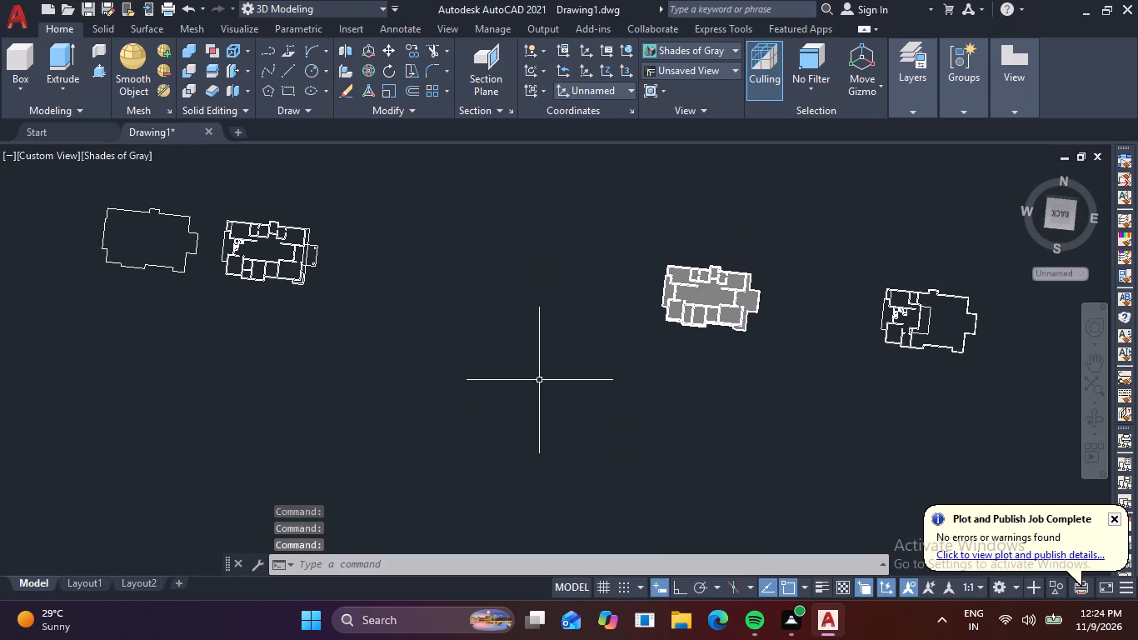
shift+middle_drag(540, 382, 542, 398)
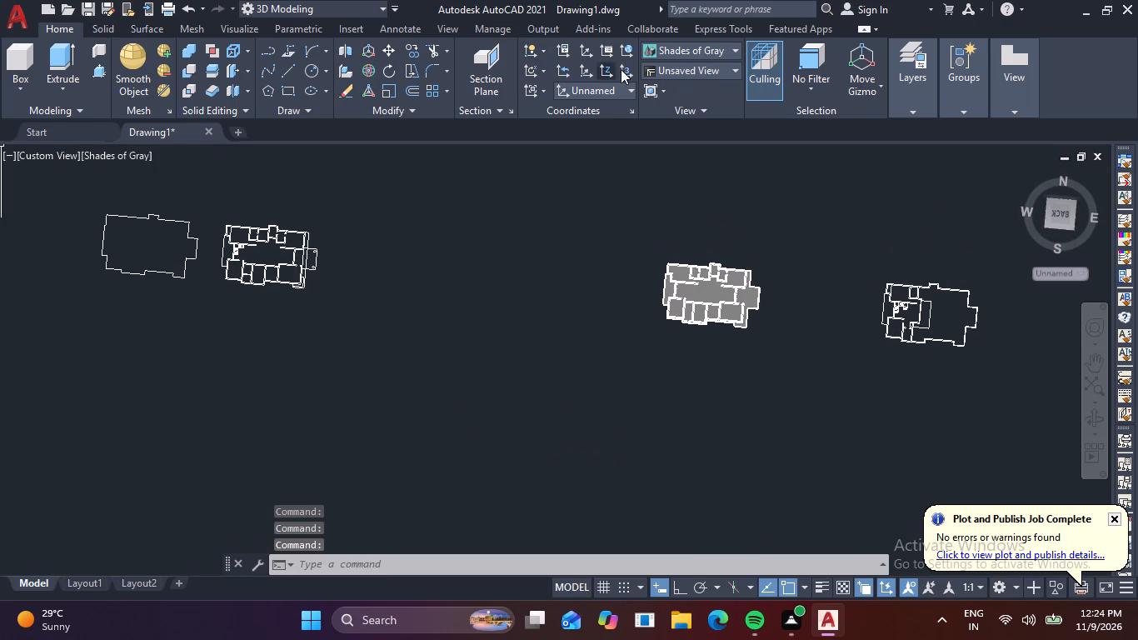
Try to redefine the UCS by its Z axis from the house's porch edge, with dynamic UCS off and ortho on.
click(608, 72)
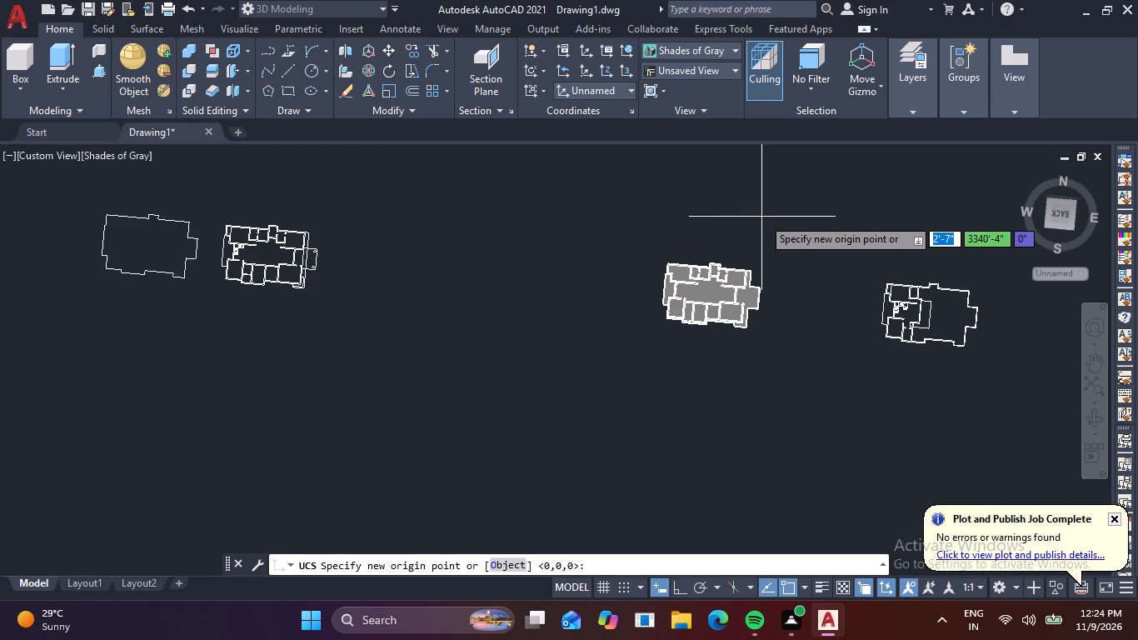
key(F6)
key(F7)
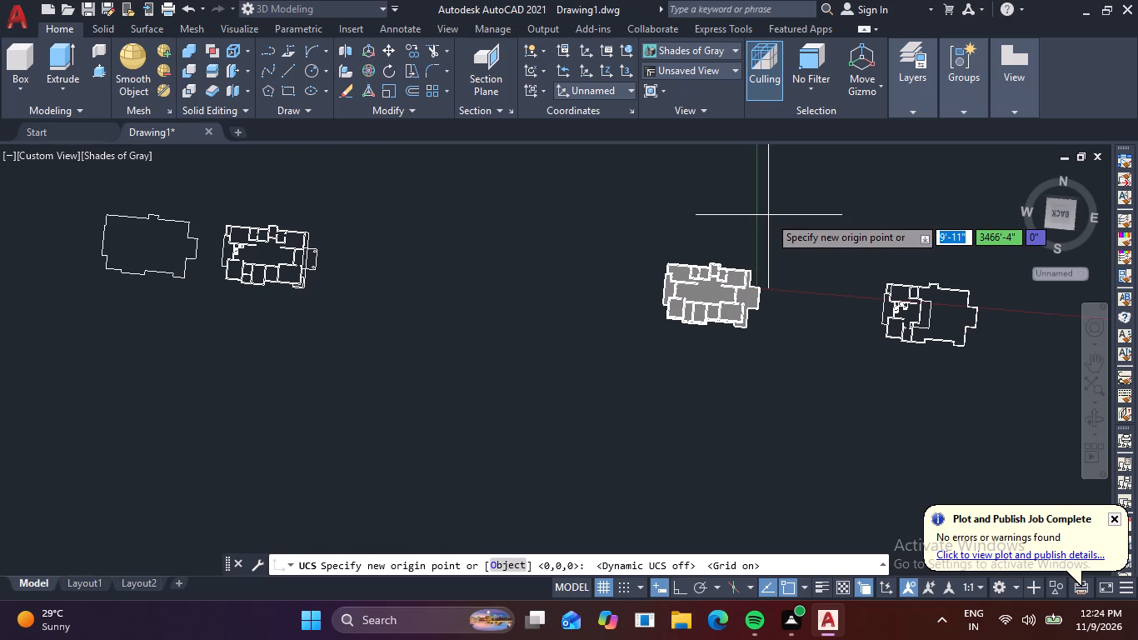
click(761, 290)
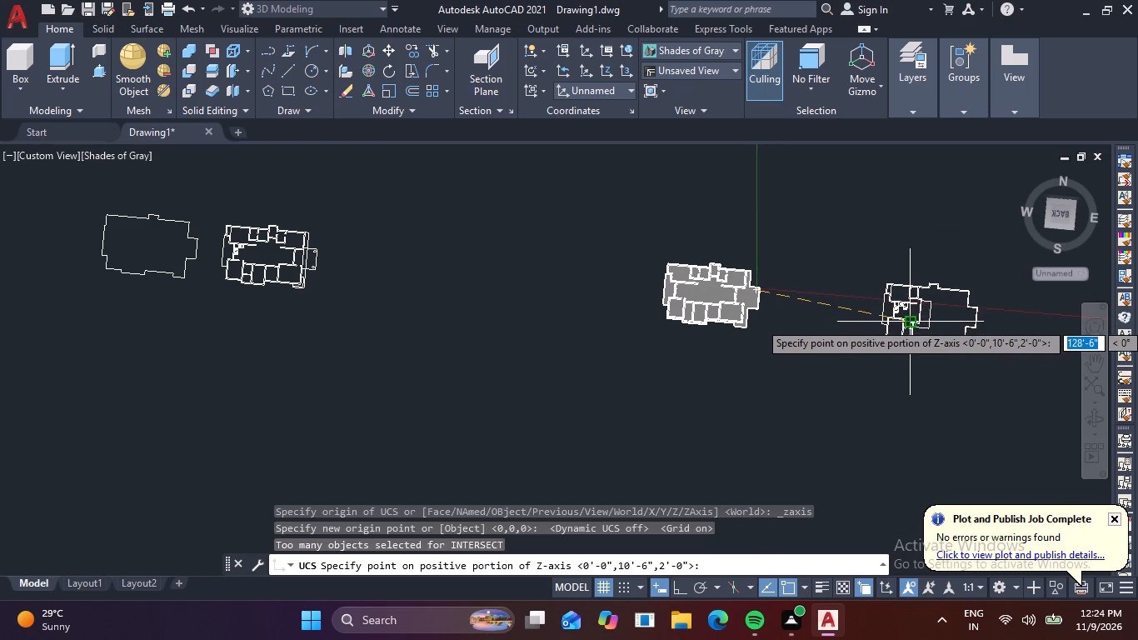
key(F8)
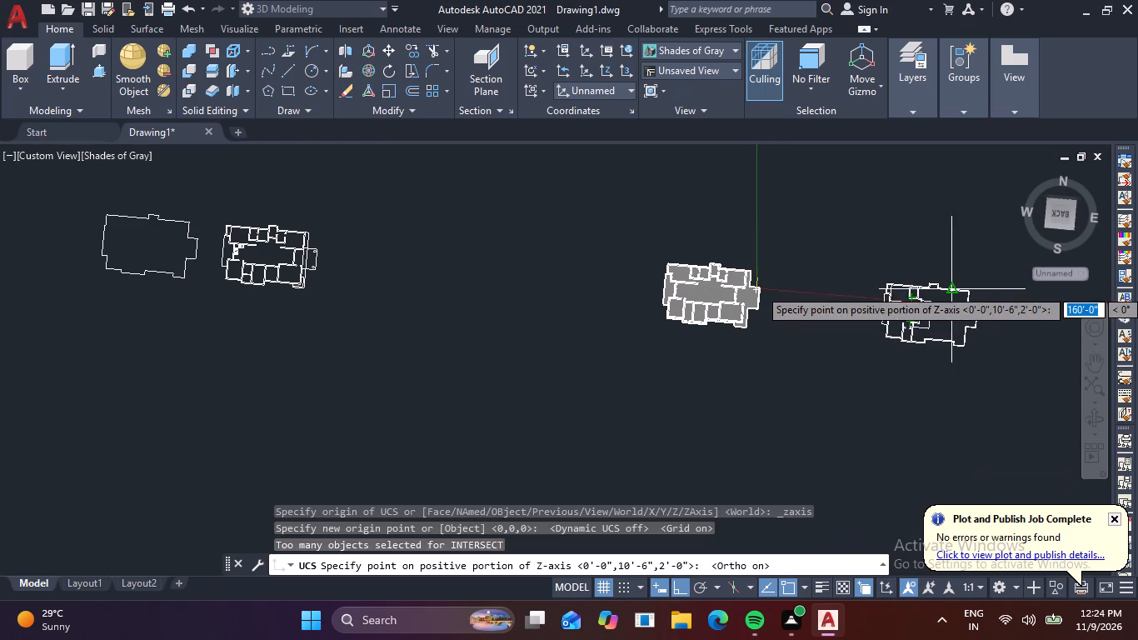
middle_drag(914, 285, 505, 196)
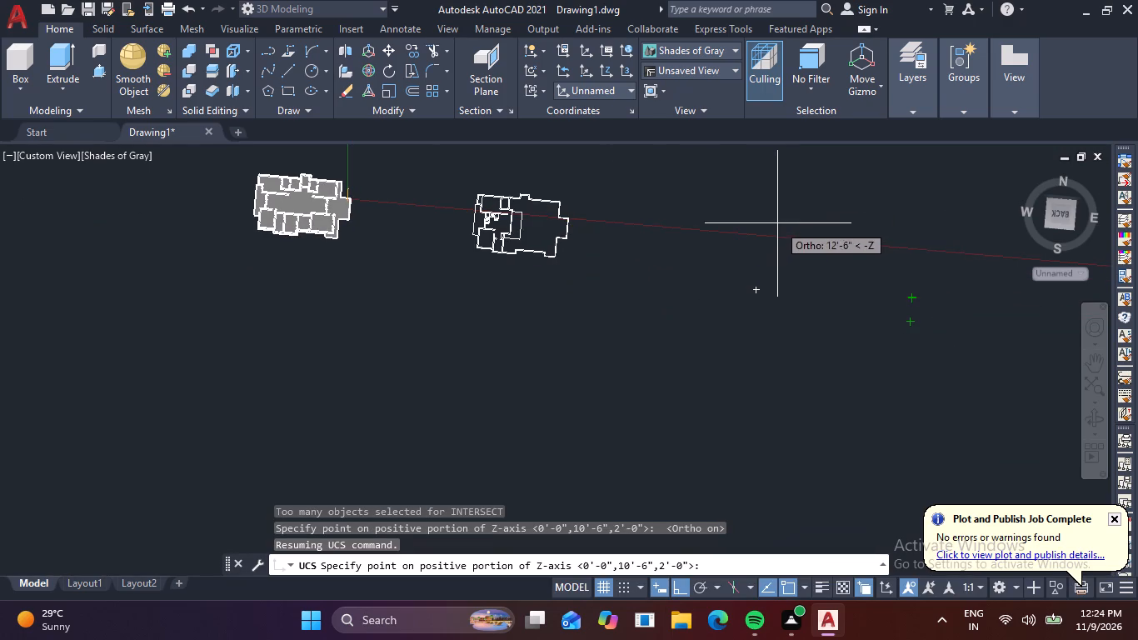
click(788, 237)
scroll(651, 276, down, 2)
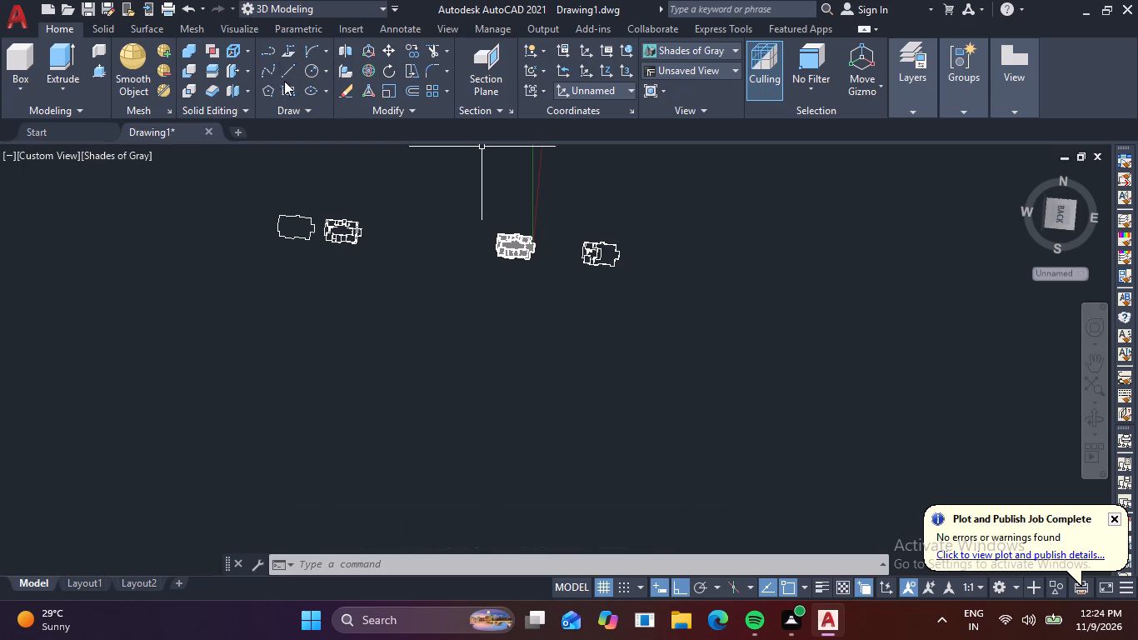
Redefine the UCS by its Z axis from the porch edge along the ortho 90° direction, and set the Top view.
click(607, 76)
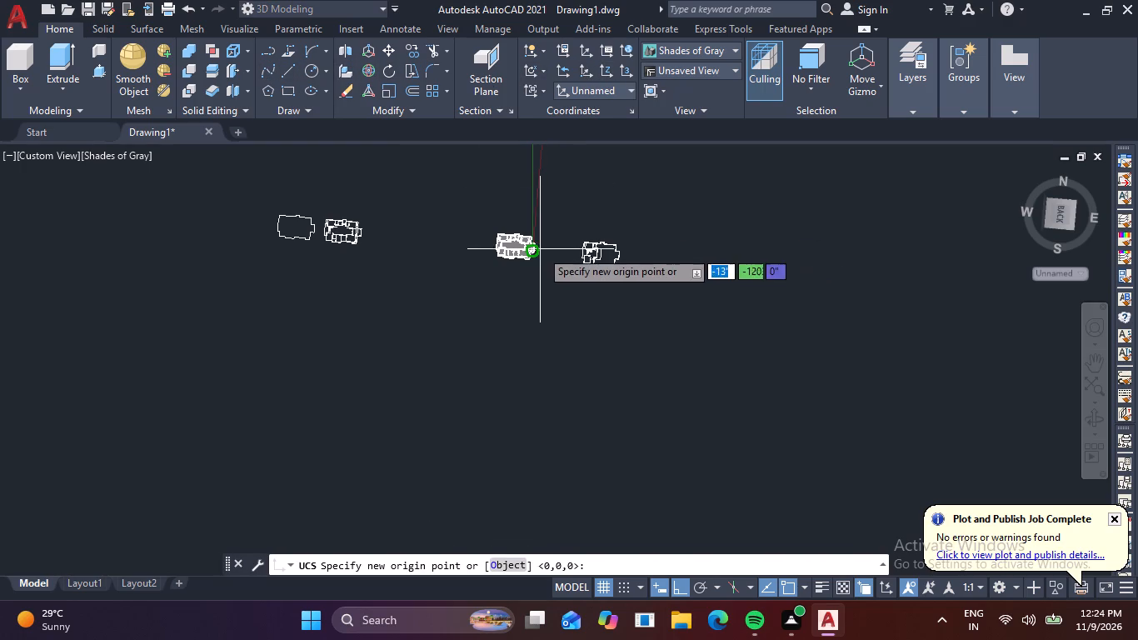
click(541, 250)
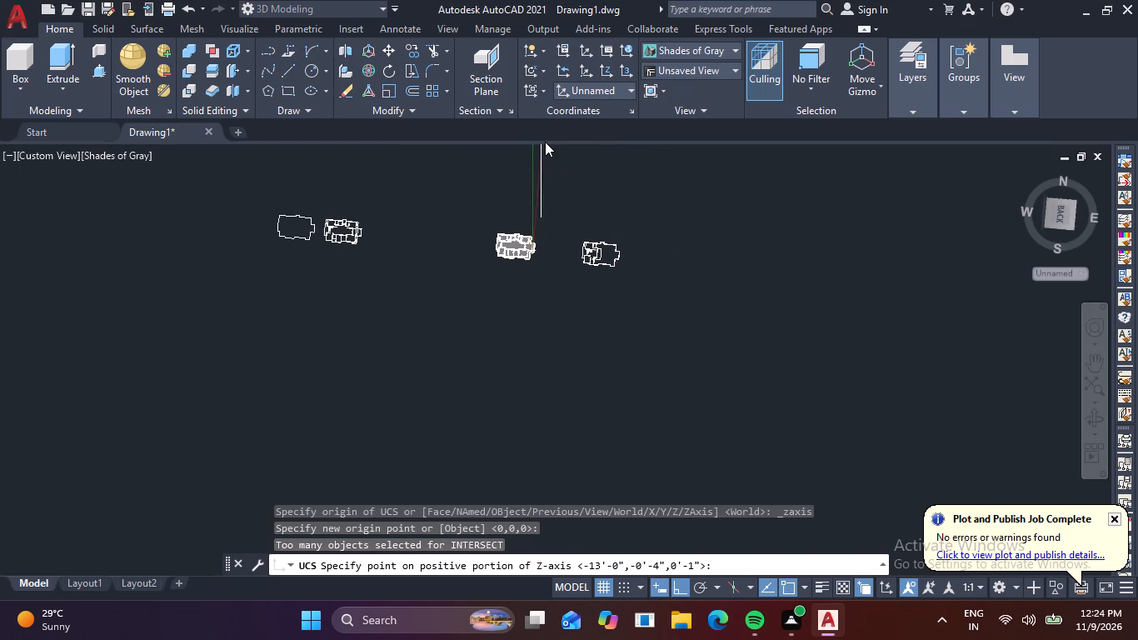
middle_drag(538, 173, 534, 307)
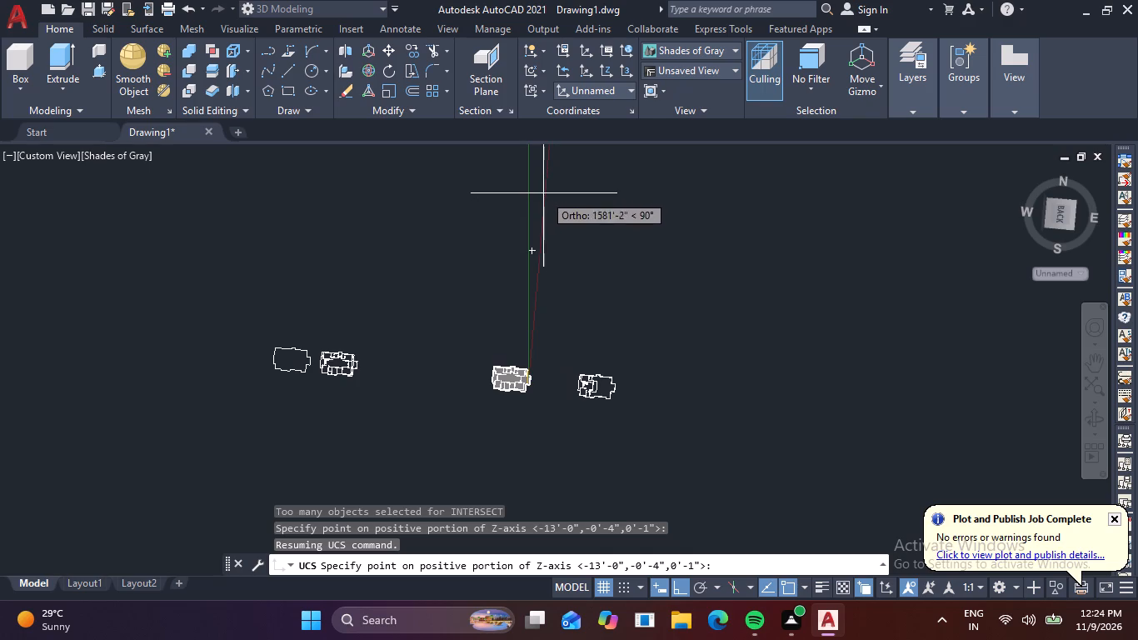
click(533, 179)
scroll(623, 438, up, 2)
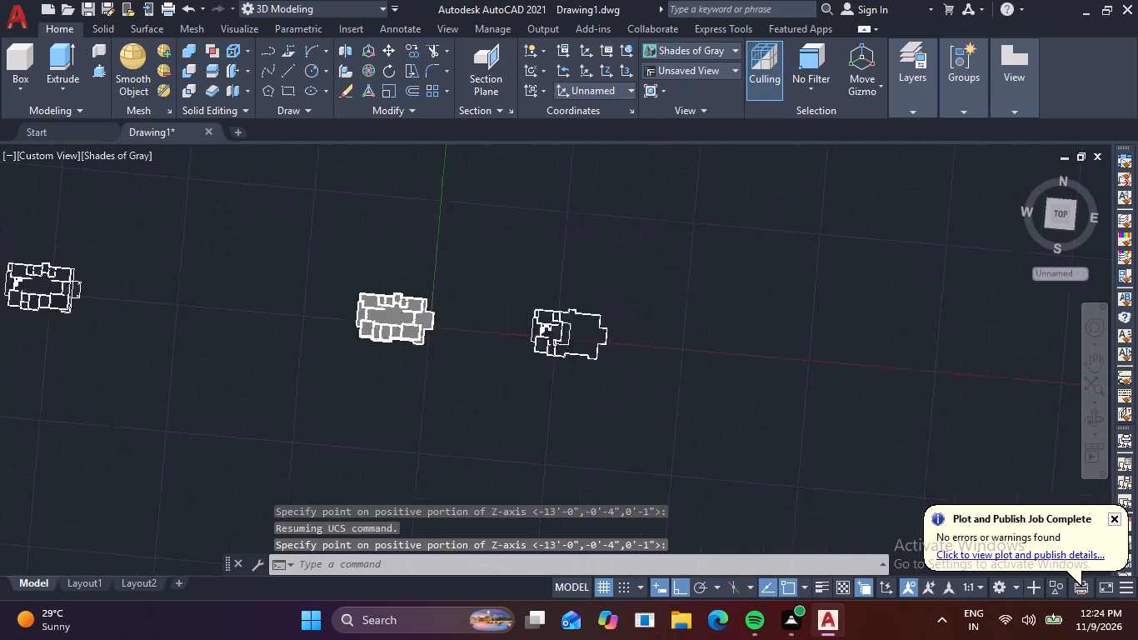
scroll(623, 436, up, 2)
middle_drag(545, 339, 561, 451)
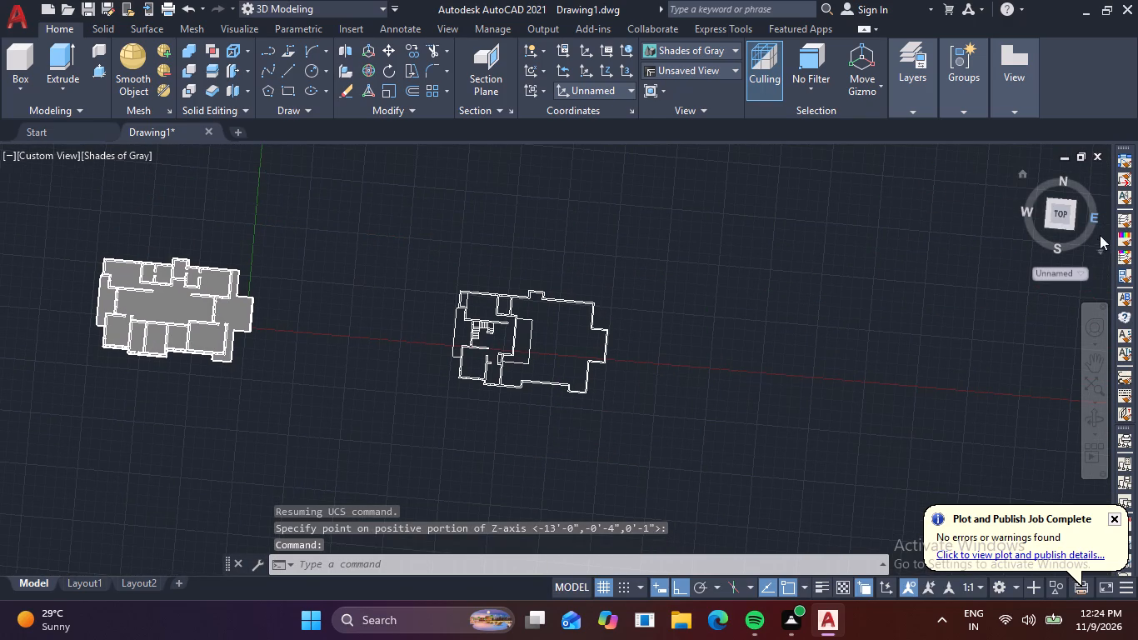
click(1056, 208)
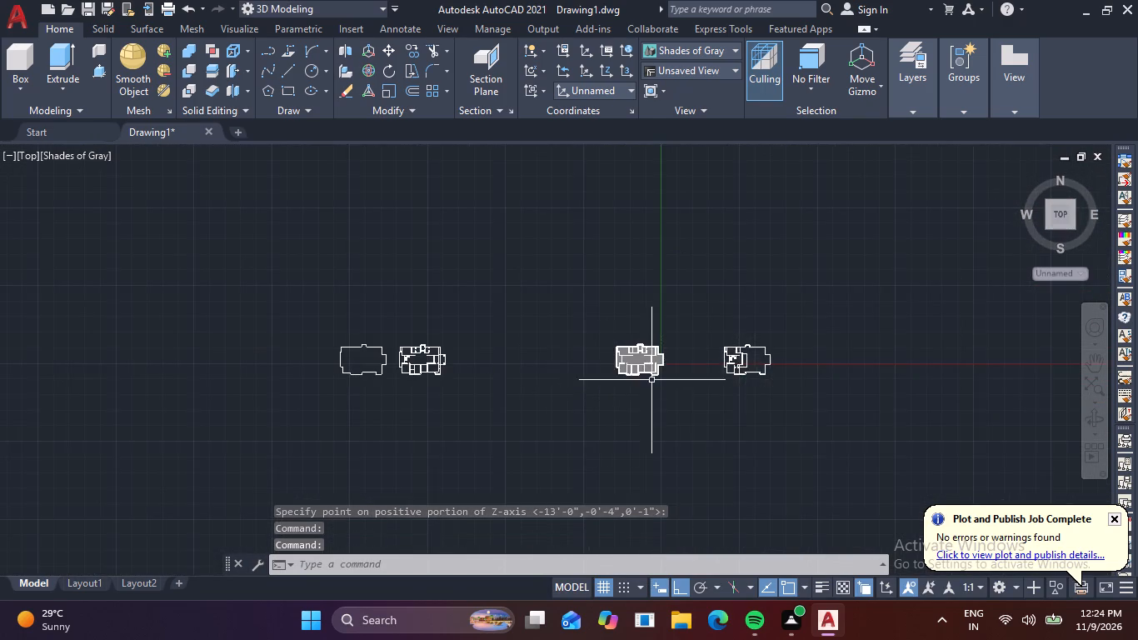
scroll(699, 355, up, 3)
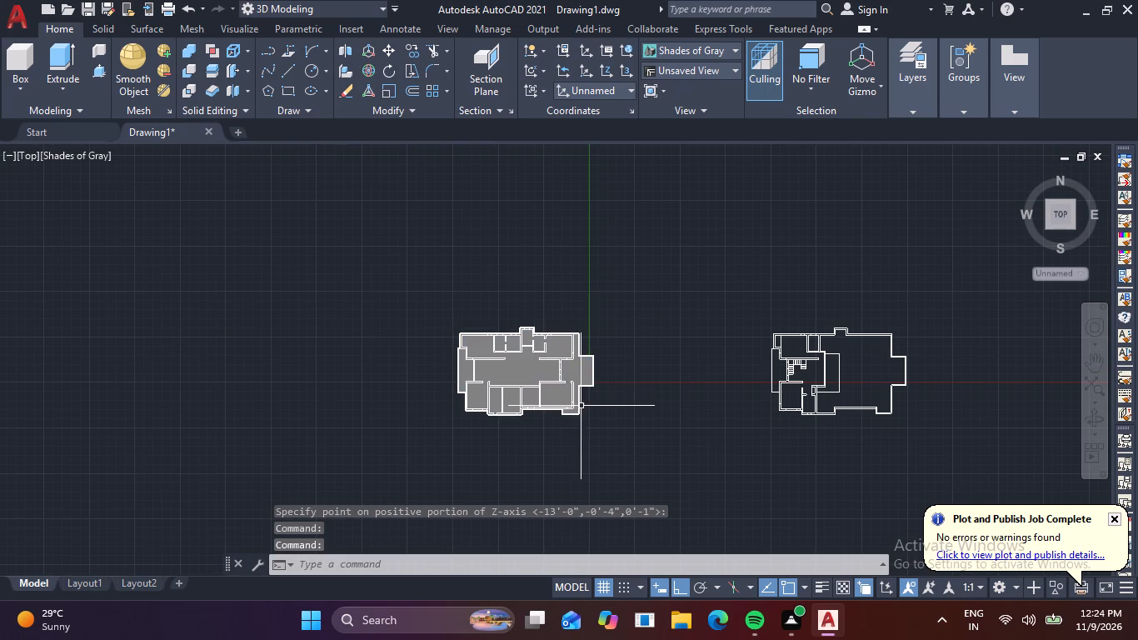
Turn off the grid display and bring the house and the adjacent floor plan into view.
key(F7)
scroll(604, 428, down, 1)
middle_drag(591, 430, 319, 442)
key(Escape)
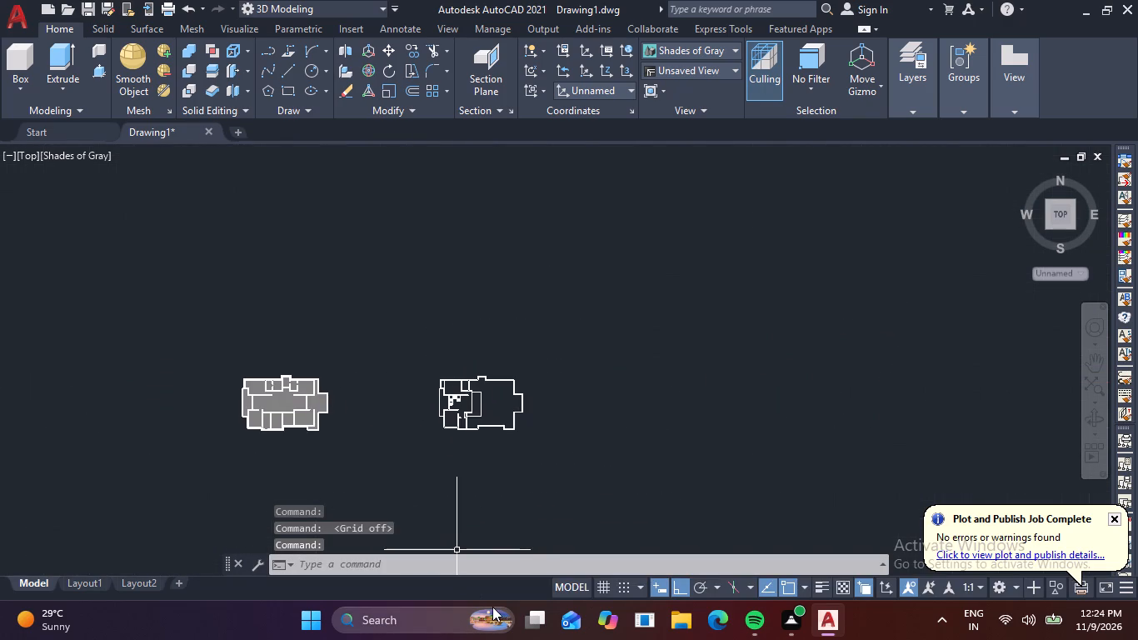
key(Escape)
key(Escape)
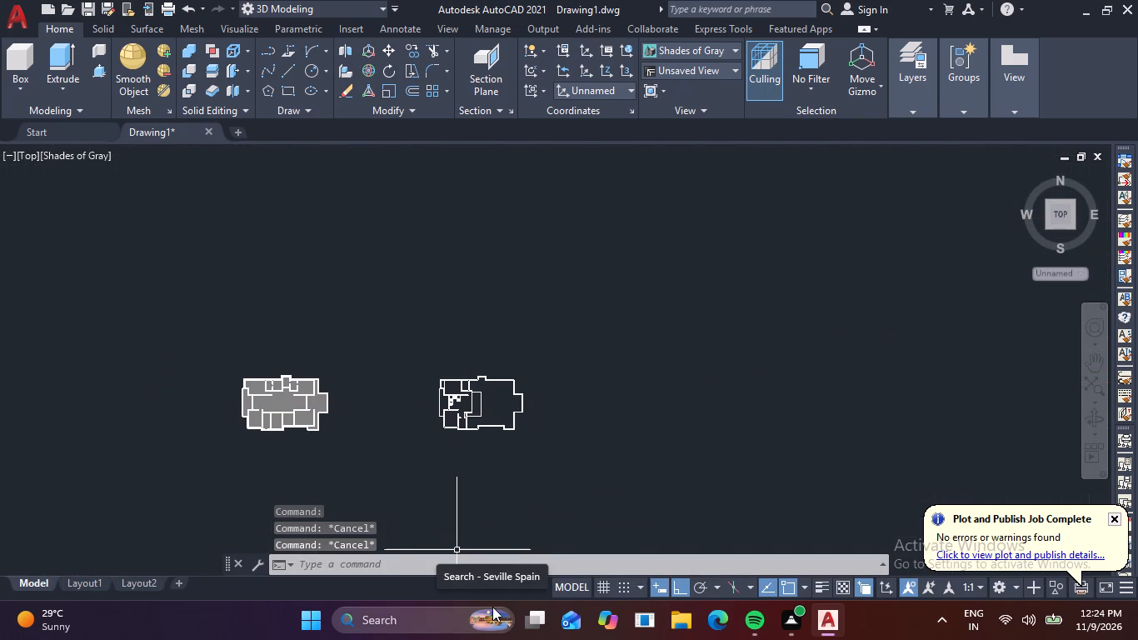
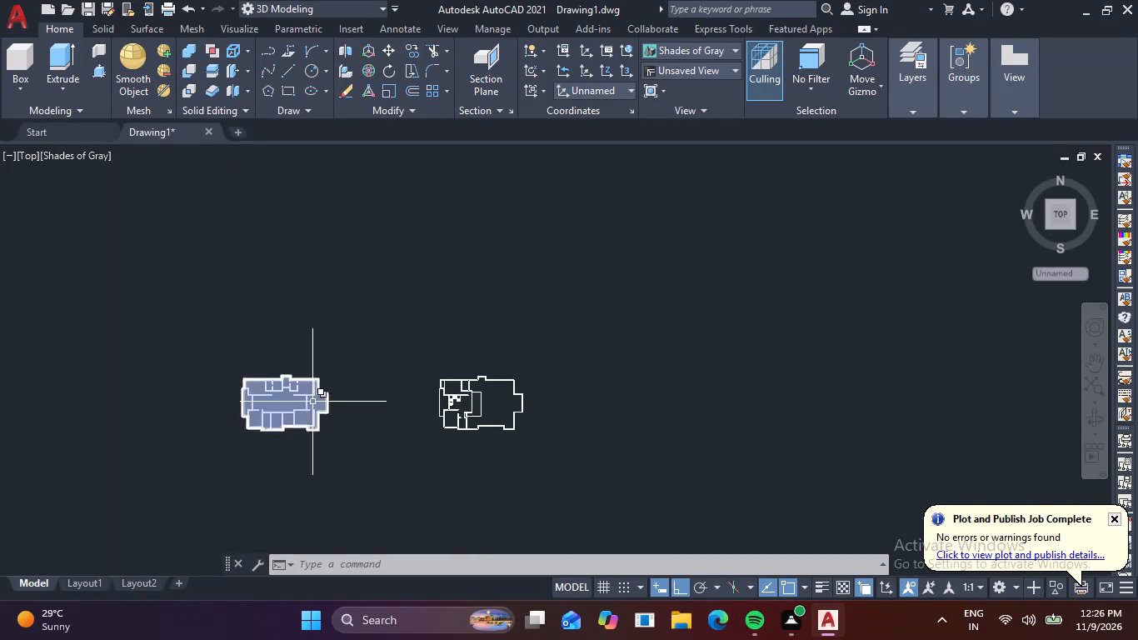
Examine the extruded building model from several sides, including the porch columns, roof slab and window openings.
scroll(277, 393, up, 4)
middle_drag(532, 424, 564, 348)
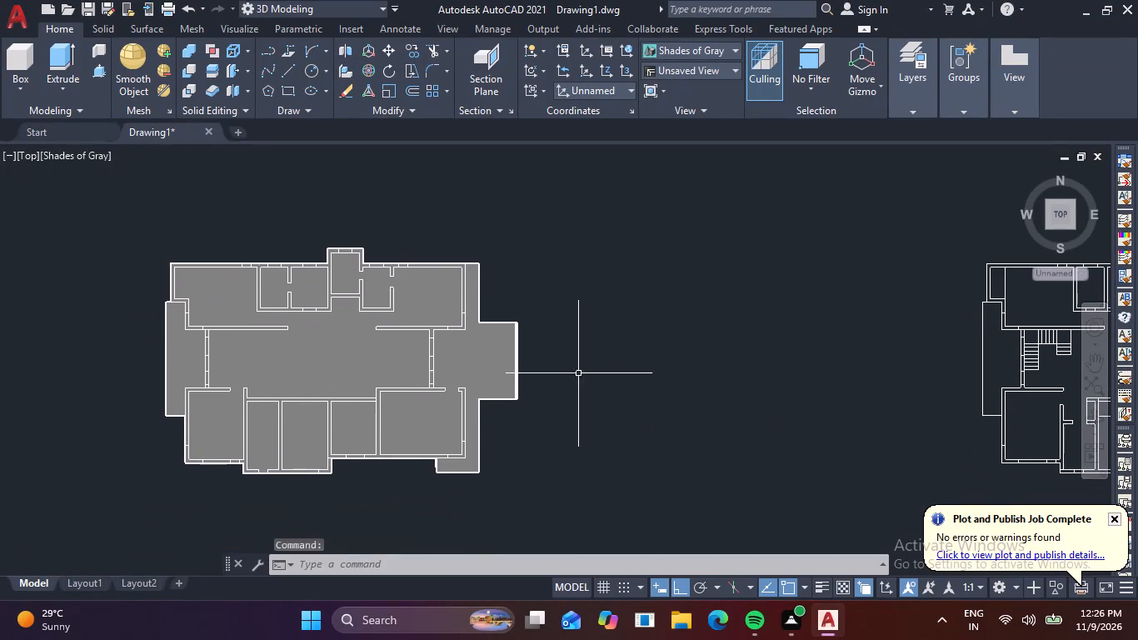
key(Escape)
shift+middle_drag(600, 441, 575, 412)
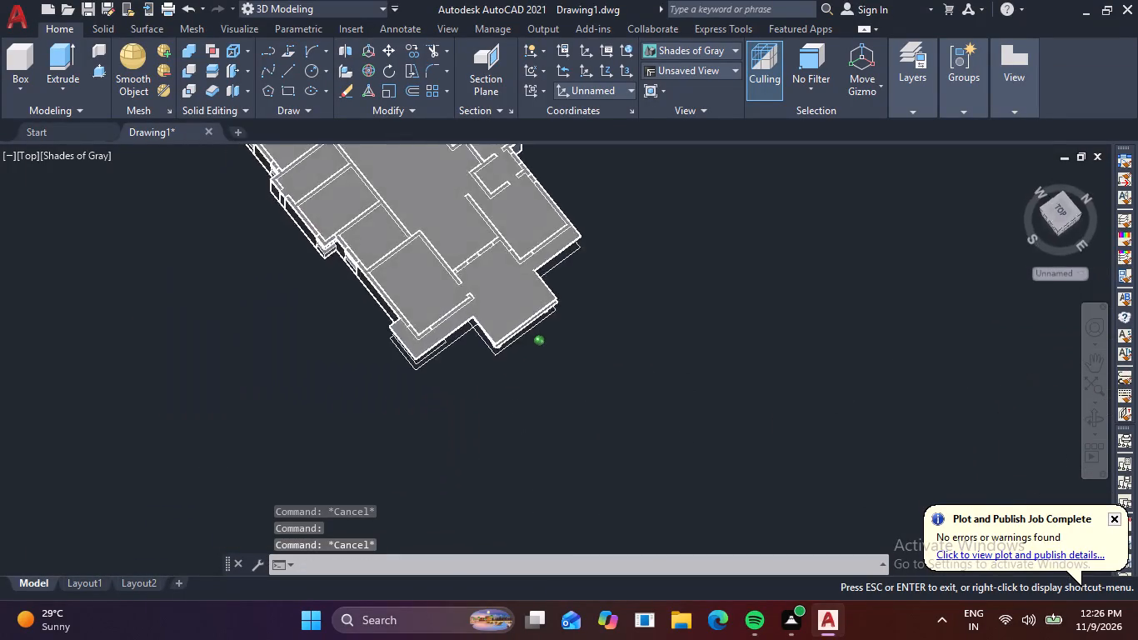
shift+middle_drag(575, 412, 654, 297)
scroll(370, 346, up, 4)
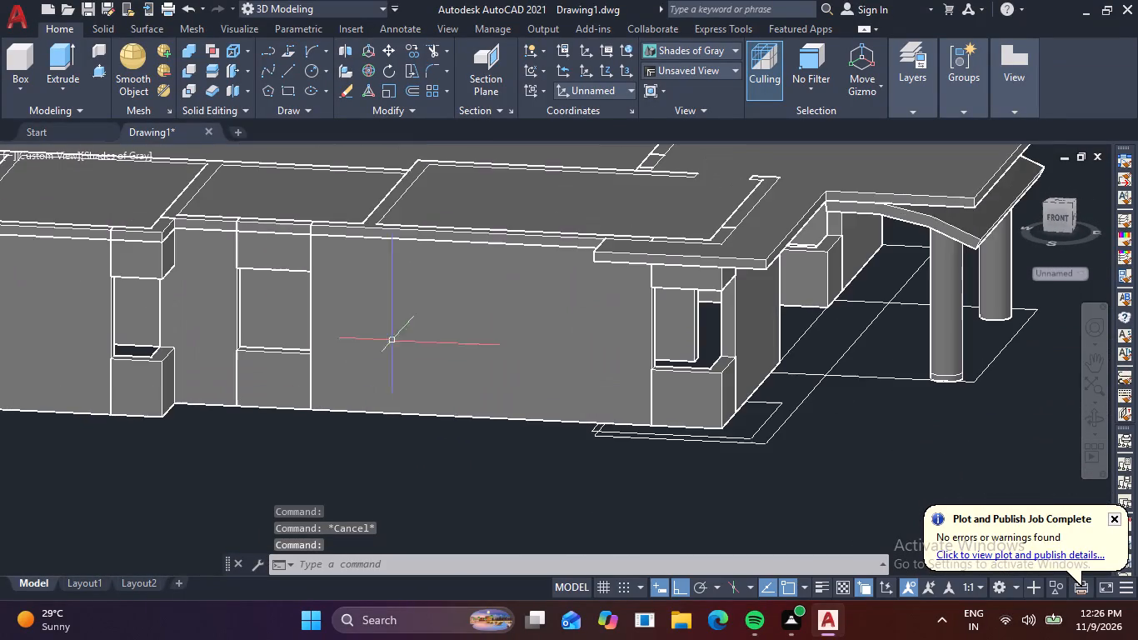
scroll(489, 366, down, 2)
shift+middle_drag(572, 364, 529, 367)
scroll(504, 366, up, 4)
scroll(429, 367, up, 2)
scroll(517, 367, down, 2)
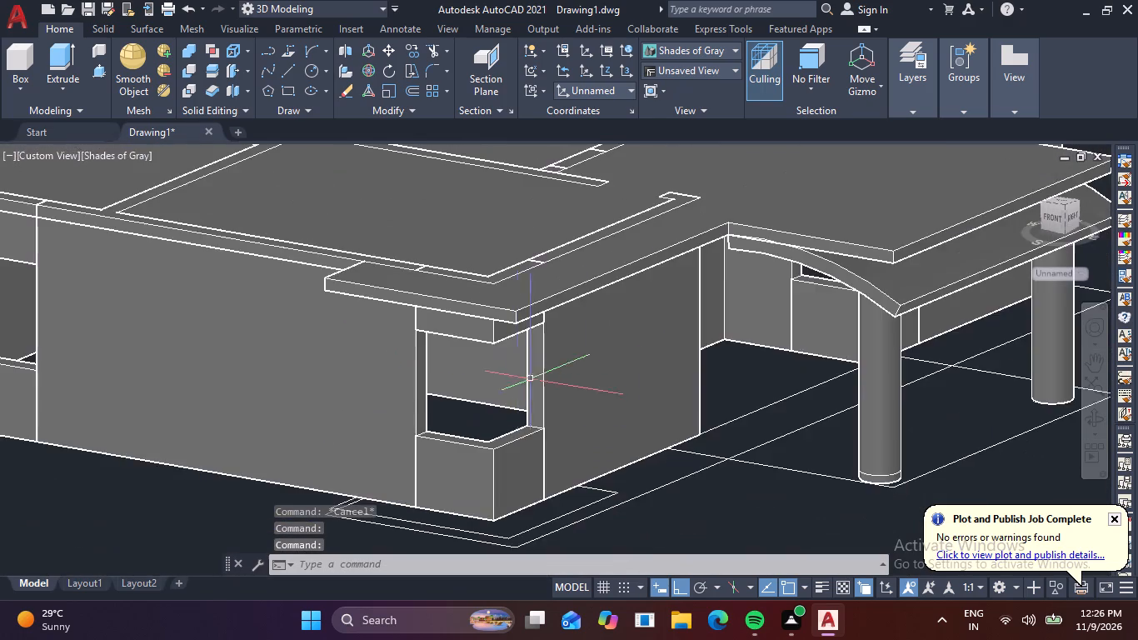
scroll(584, 373, down, 2)
shift+middle_drag(716, 371, 543, 384)
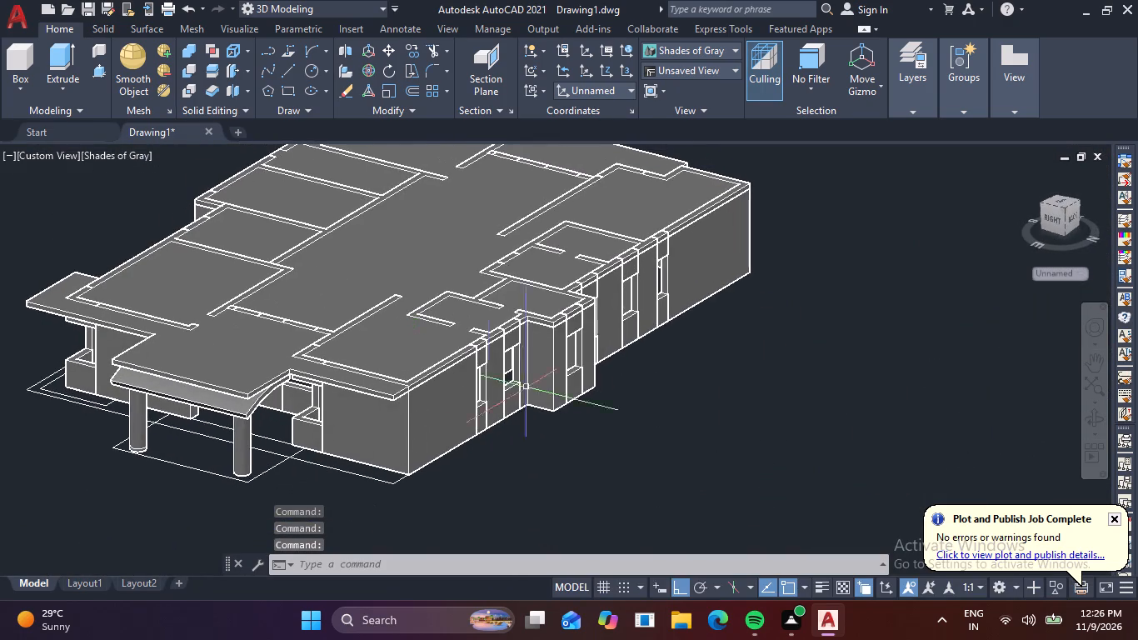
scroll(325, 414, up, 3)
scroll(542, 417, down, 2)
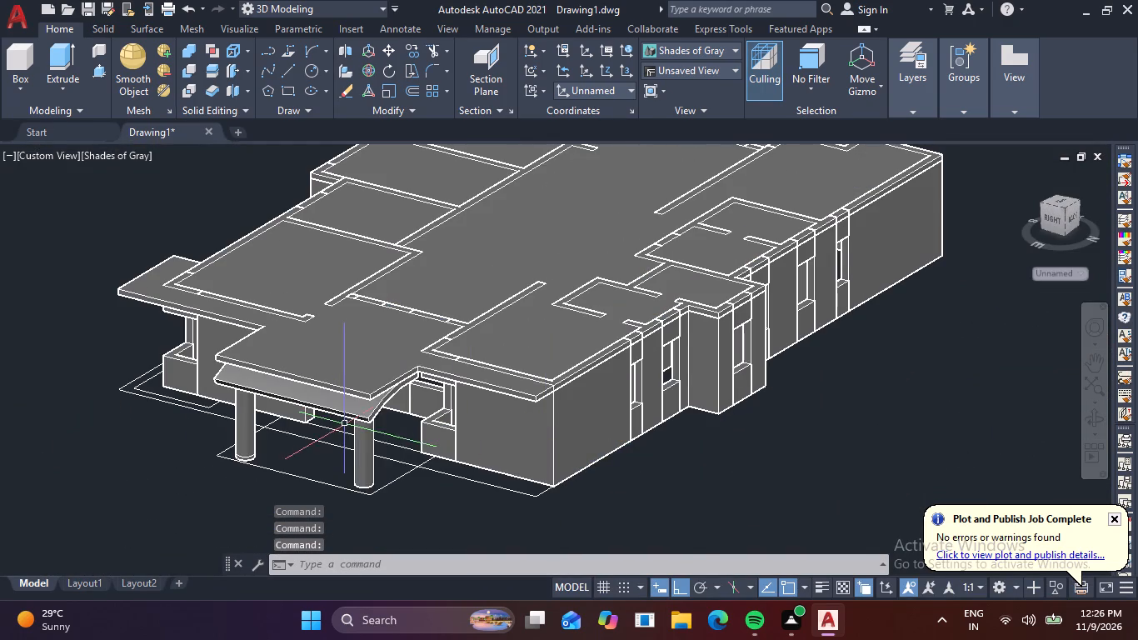
middle_drag(345, 426, 481, 450)
key(Escape)
shift+middle_drag(197, 445, 212, 451)
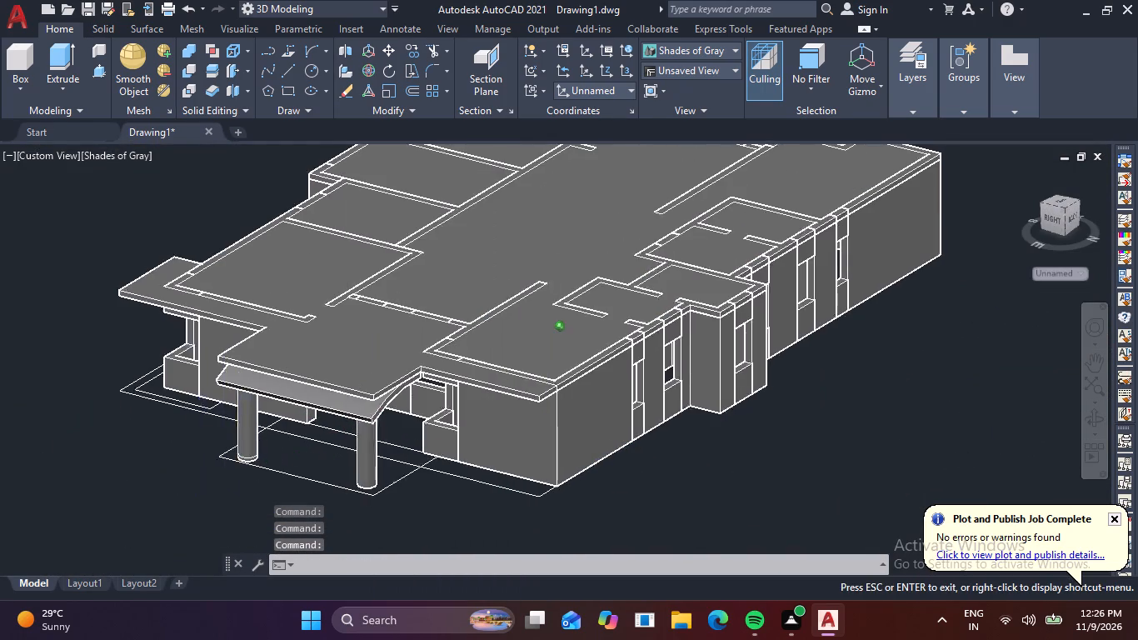
shift+middle_drag(212, 451, 402, 407)
scroll(468, 407, down, 2)
middle_drag(530, 417, 177, 371)
scroll(277, 392, down, 2)
shift+middle_drag(448, 398, 428, 452)
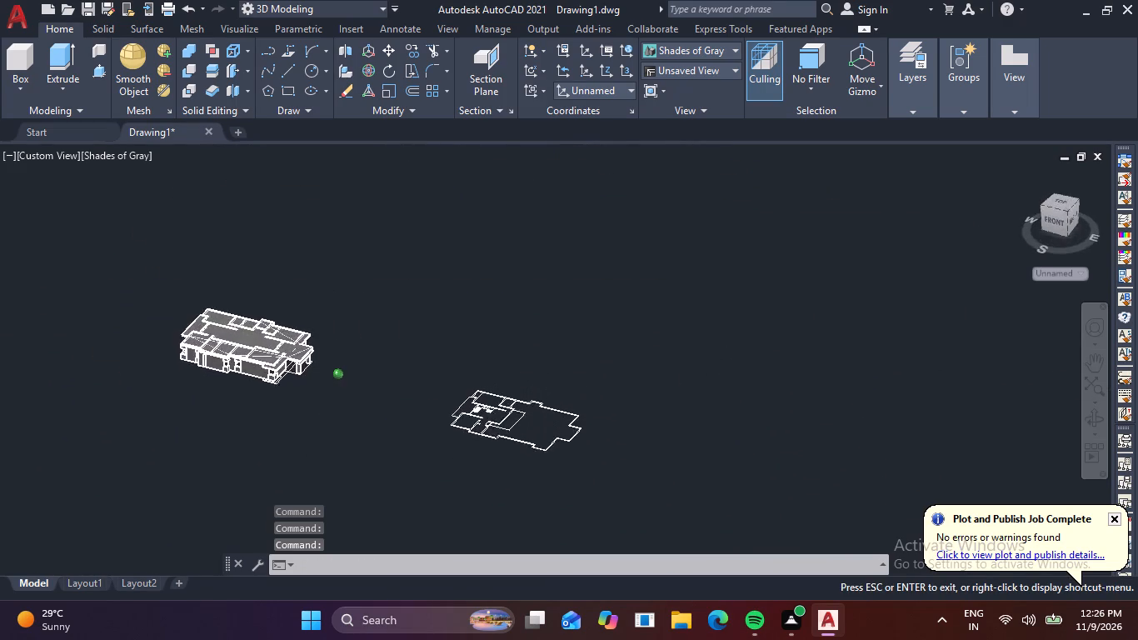
shift+middle_drag(428, 452, 444, 492)
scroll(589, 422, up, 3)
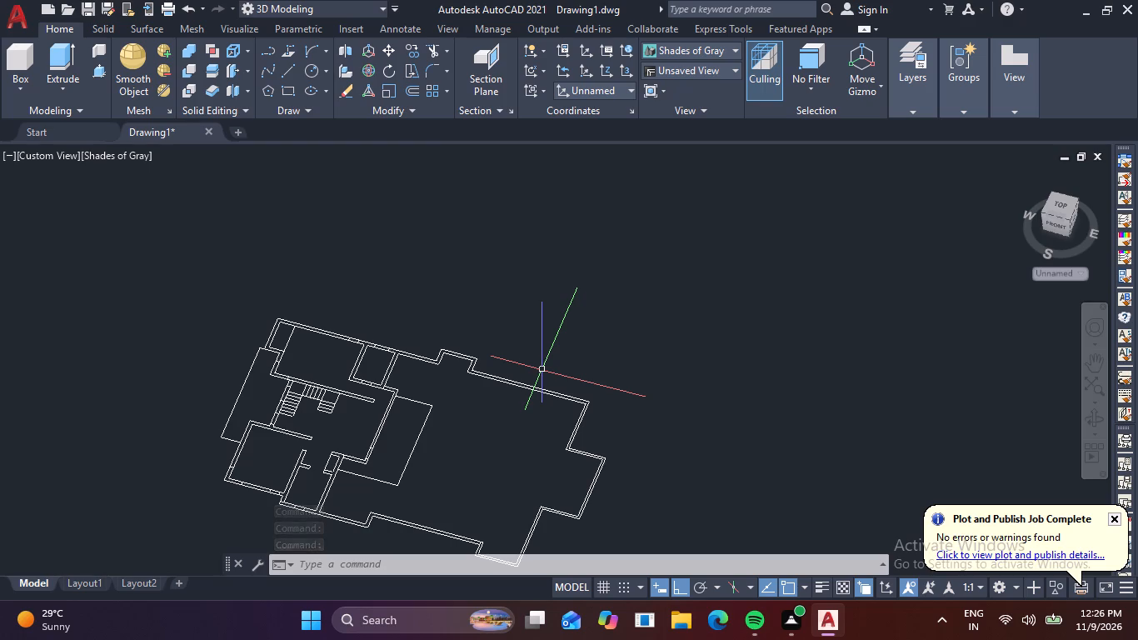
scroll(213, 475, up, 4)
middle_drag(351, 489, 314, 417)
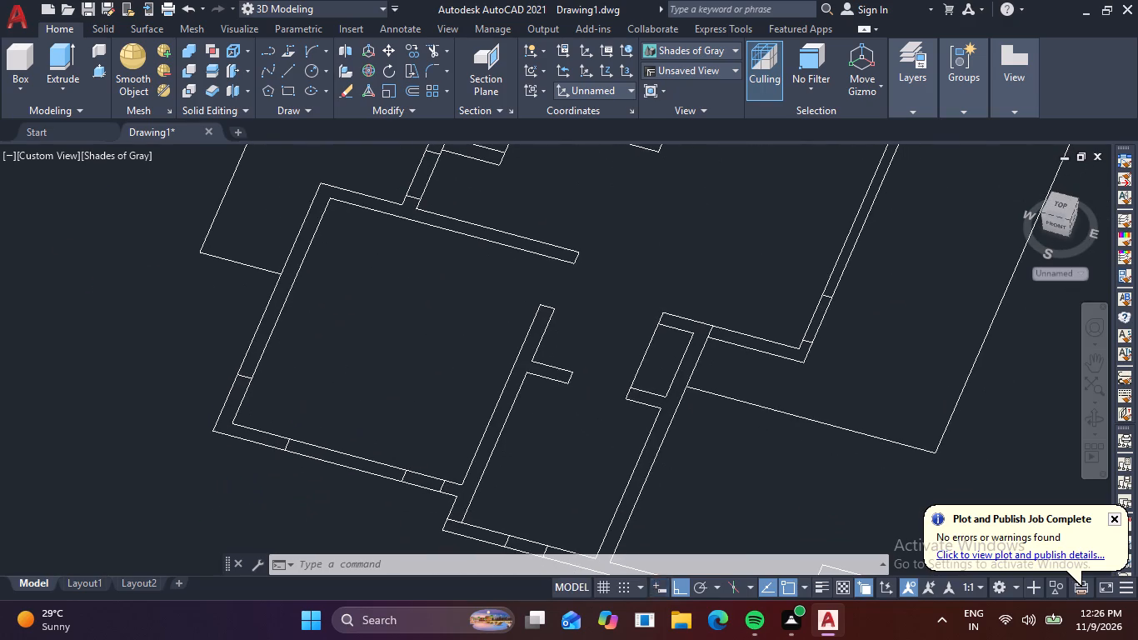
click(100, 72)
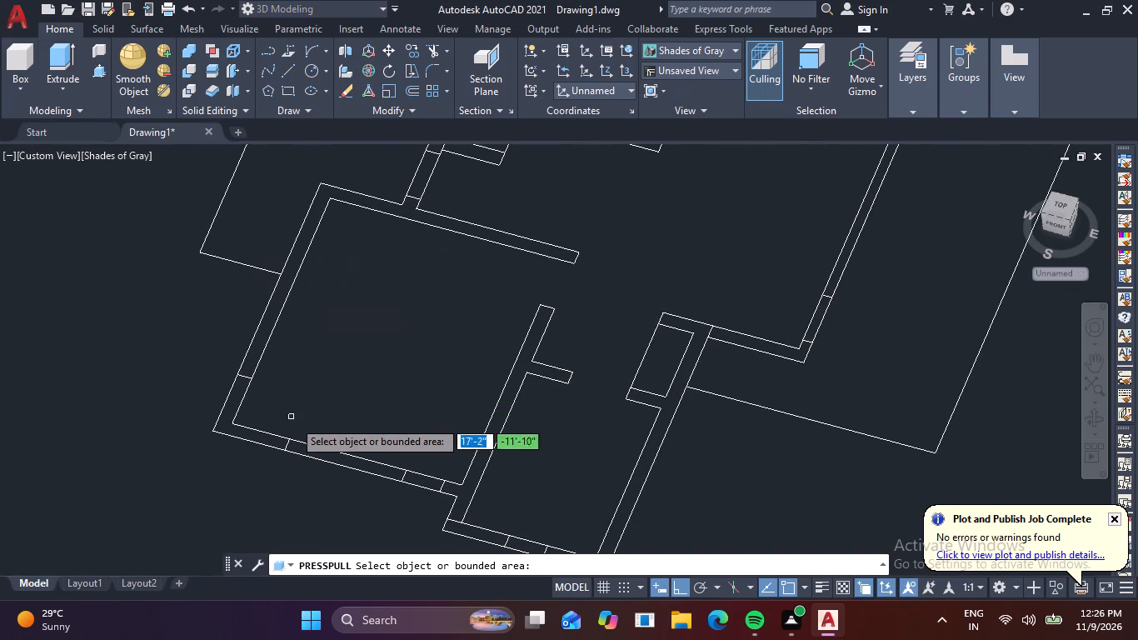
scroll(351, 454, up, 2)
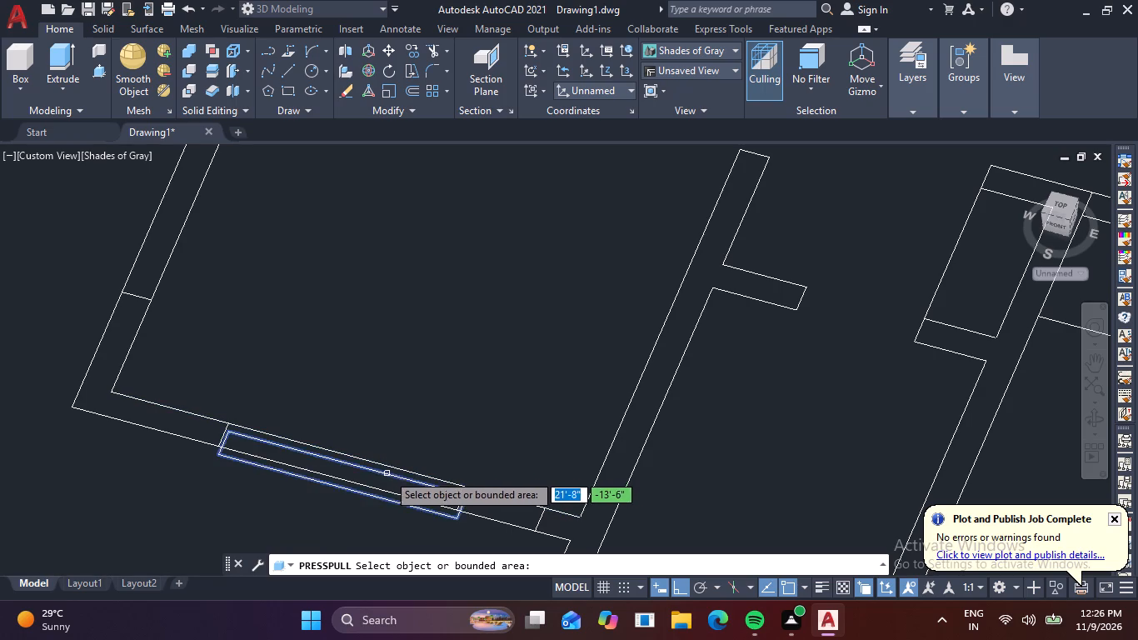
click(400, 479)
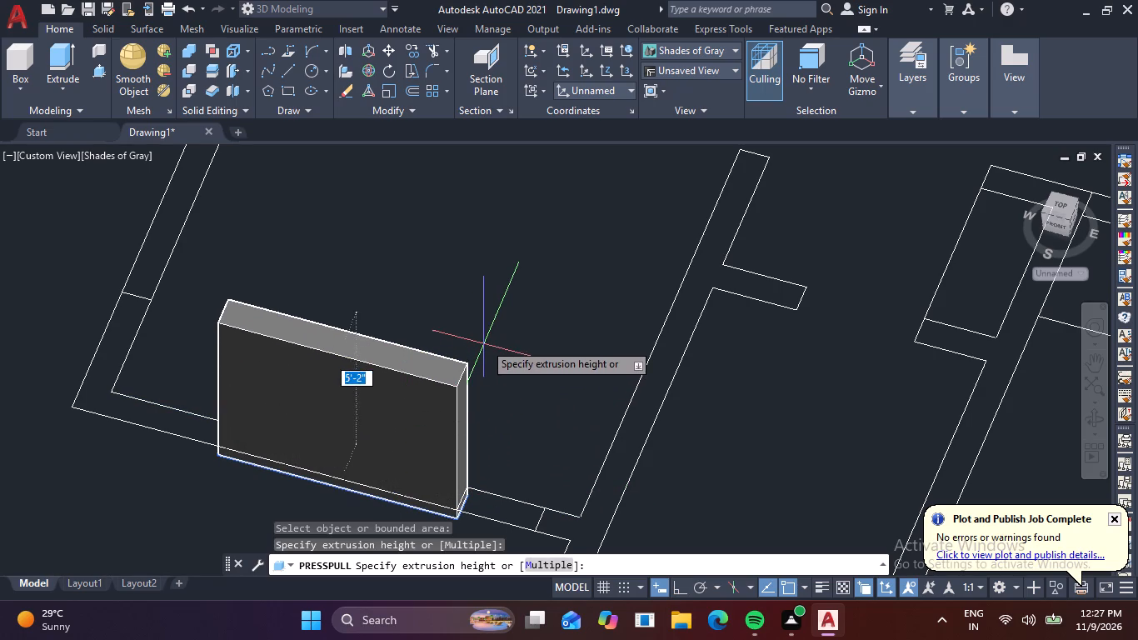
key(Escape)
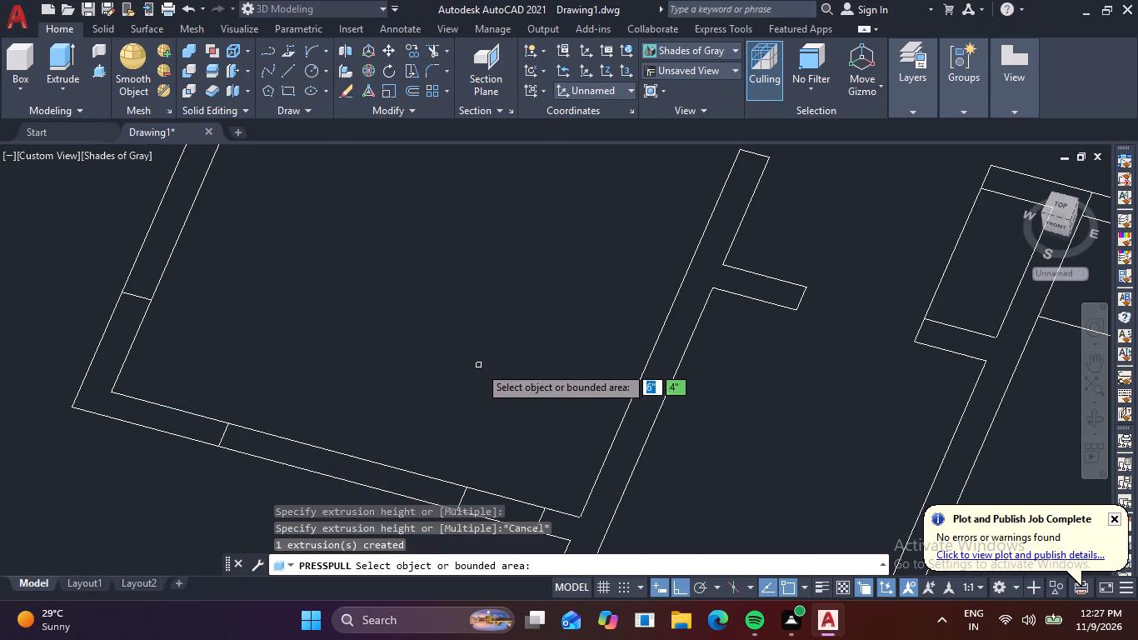
Turn on the drawing grid display.
scroll(481, 374, down, 4)
scroll(608, 303, down, 1)
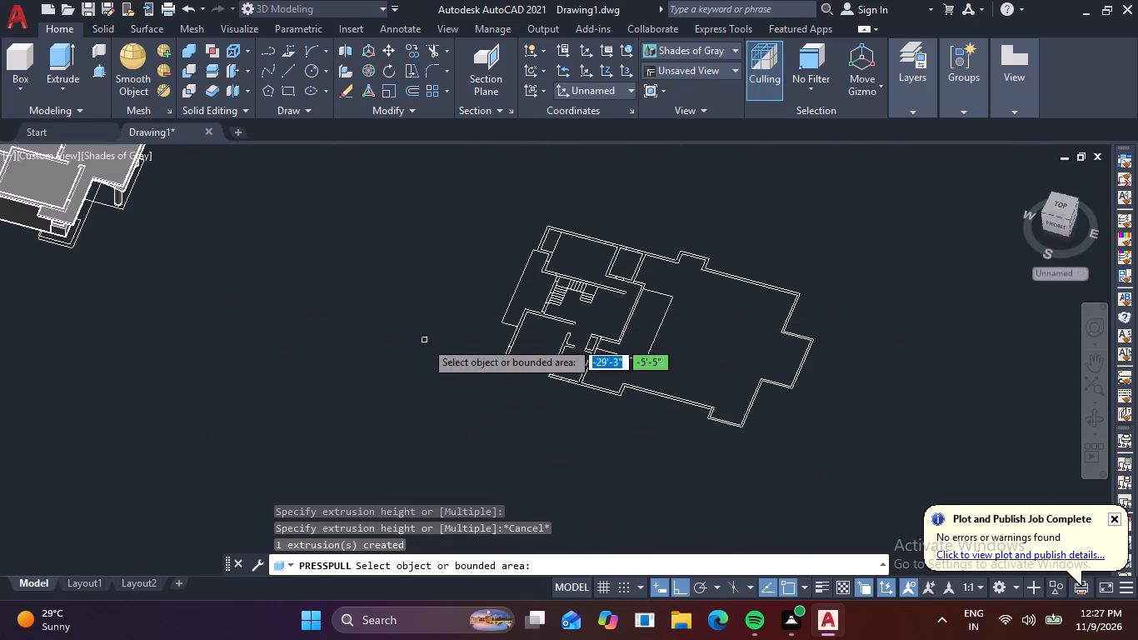
key(F7)
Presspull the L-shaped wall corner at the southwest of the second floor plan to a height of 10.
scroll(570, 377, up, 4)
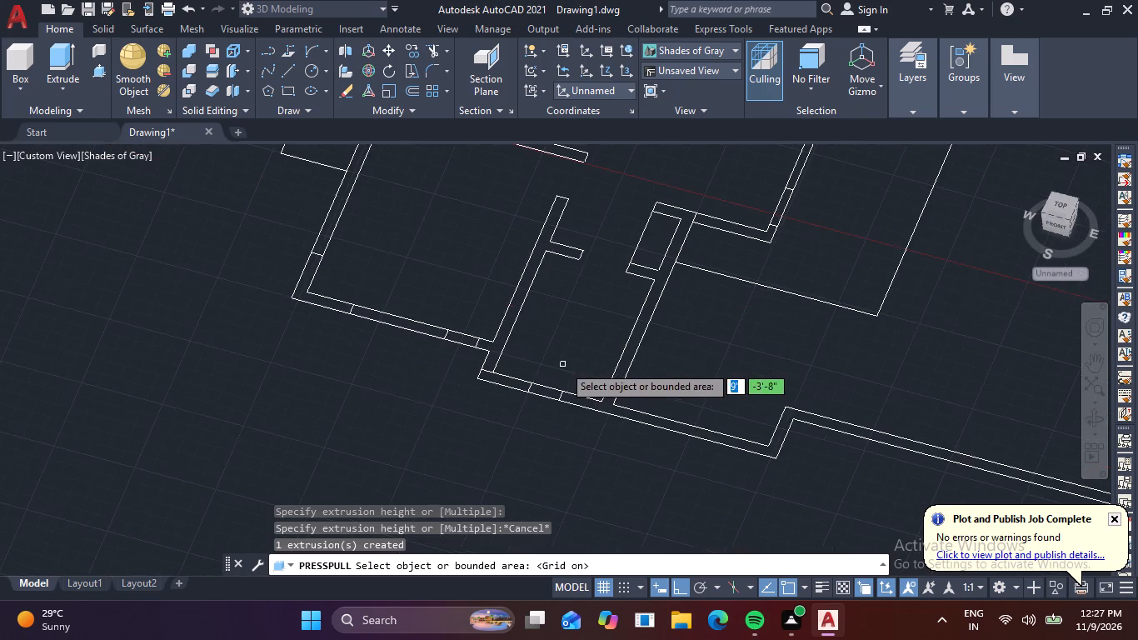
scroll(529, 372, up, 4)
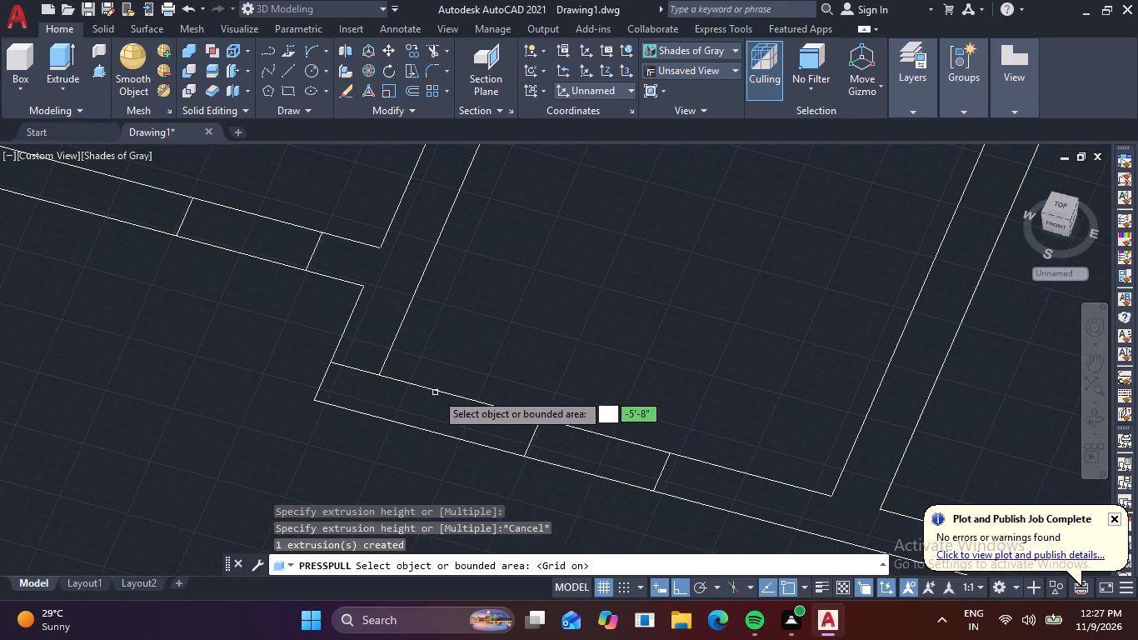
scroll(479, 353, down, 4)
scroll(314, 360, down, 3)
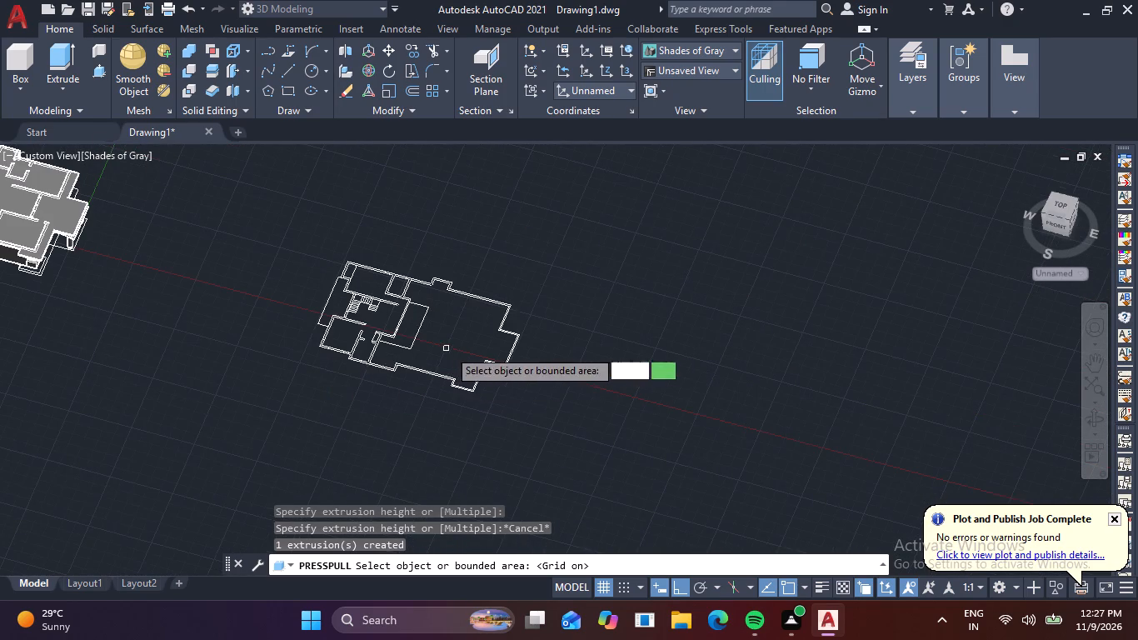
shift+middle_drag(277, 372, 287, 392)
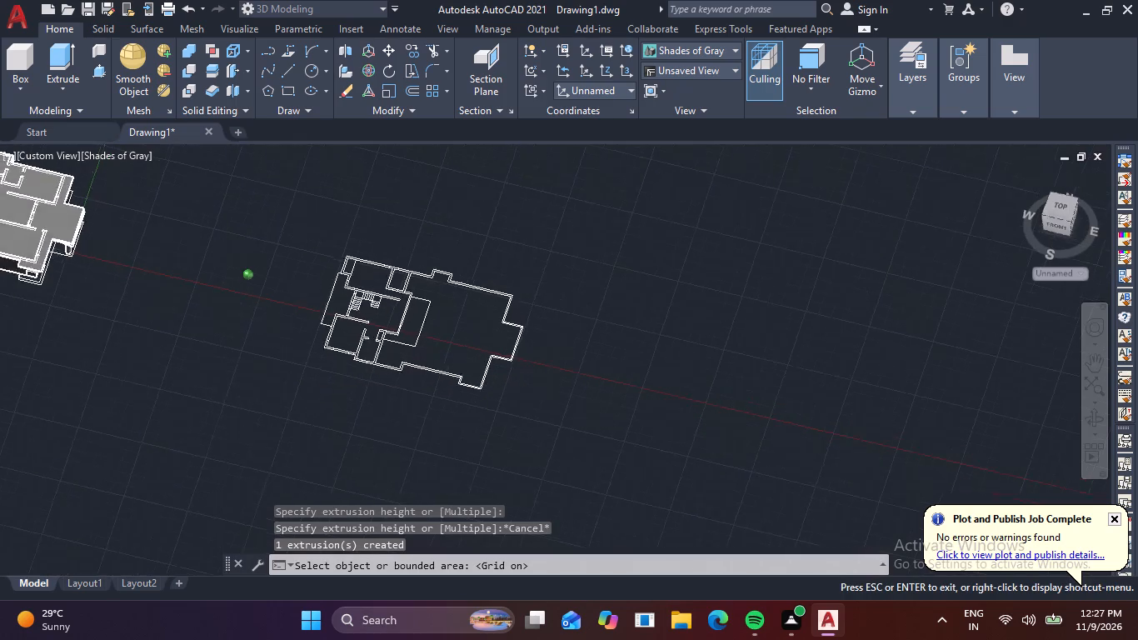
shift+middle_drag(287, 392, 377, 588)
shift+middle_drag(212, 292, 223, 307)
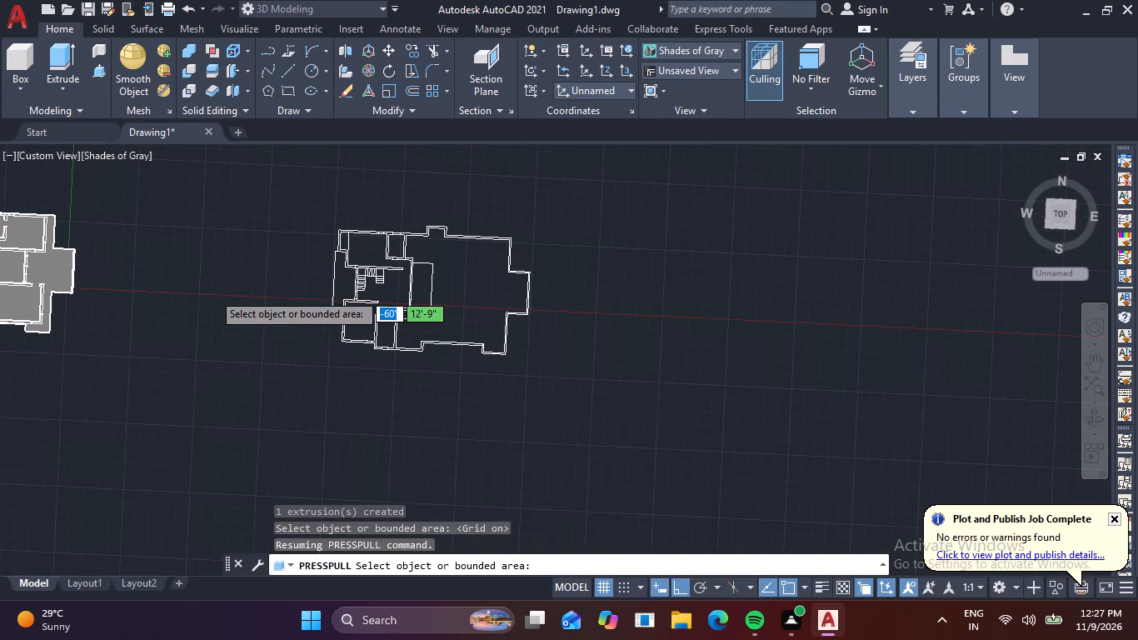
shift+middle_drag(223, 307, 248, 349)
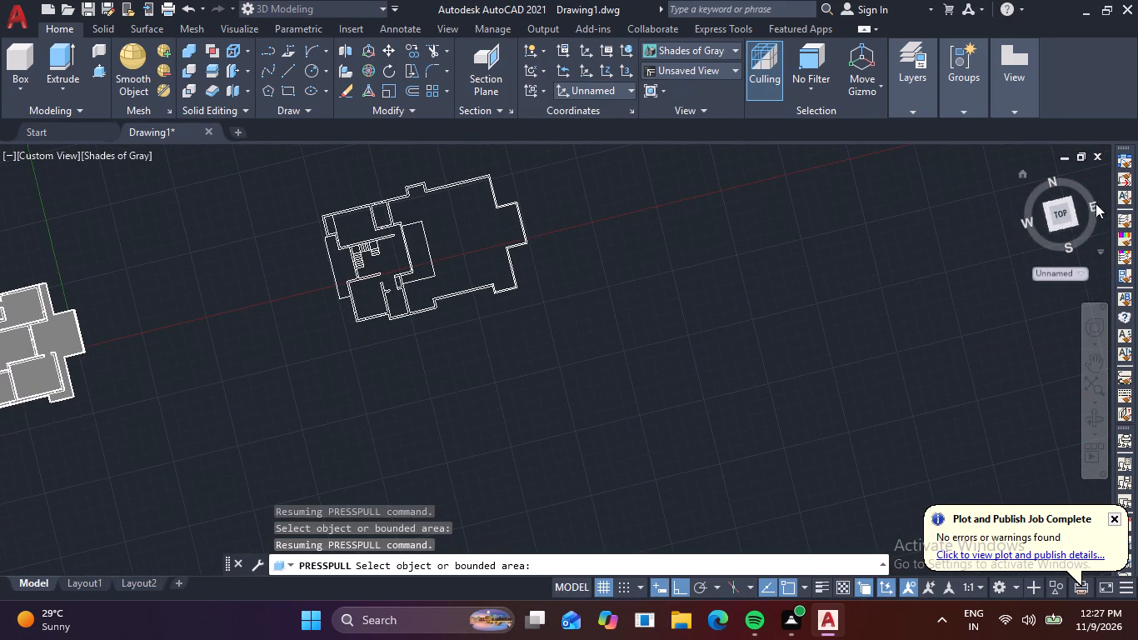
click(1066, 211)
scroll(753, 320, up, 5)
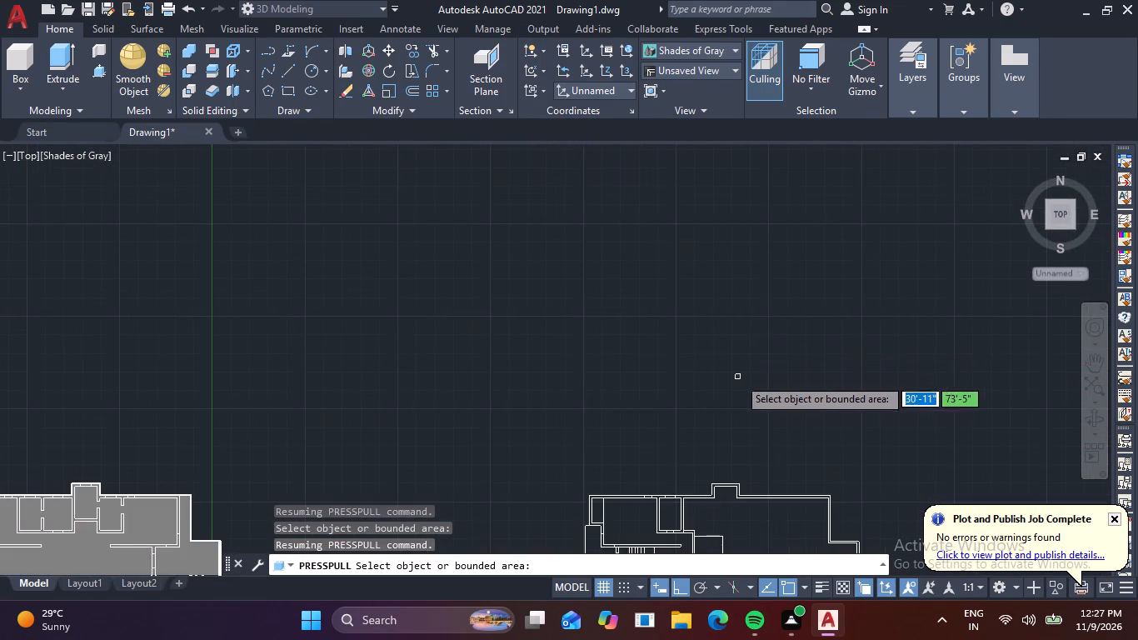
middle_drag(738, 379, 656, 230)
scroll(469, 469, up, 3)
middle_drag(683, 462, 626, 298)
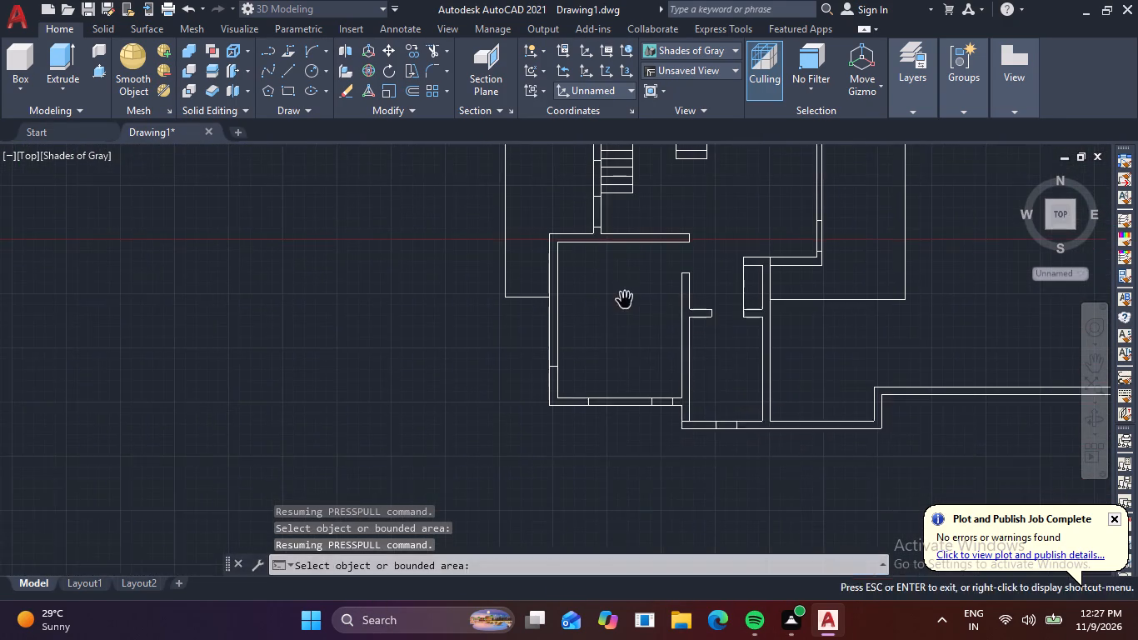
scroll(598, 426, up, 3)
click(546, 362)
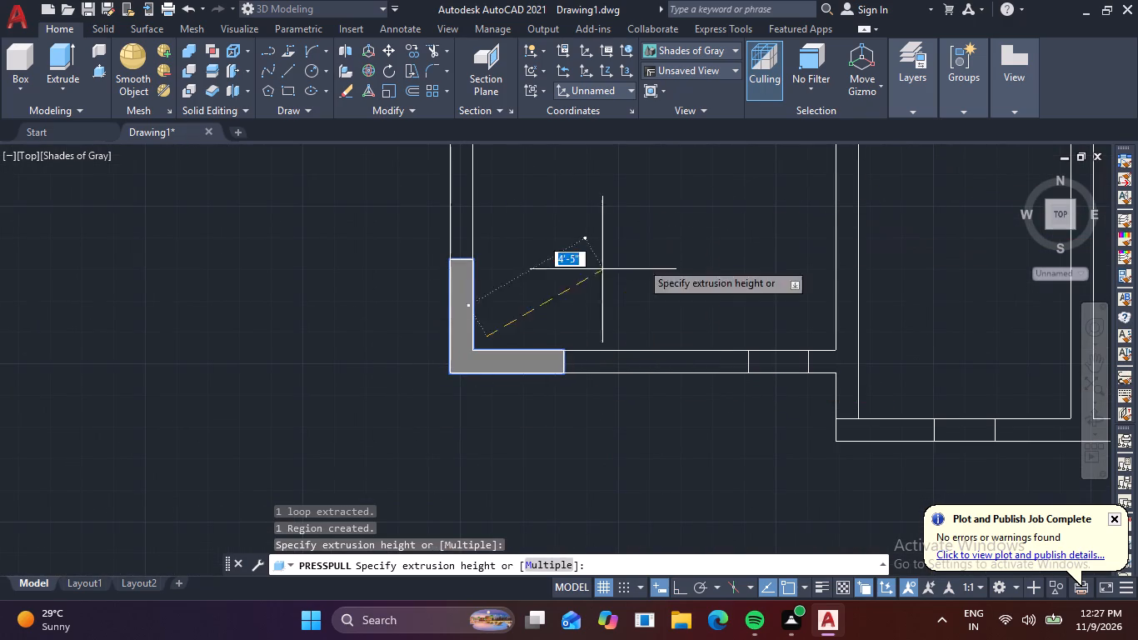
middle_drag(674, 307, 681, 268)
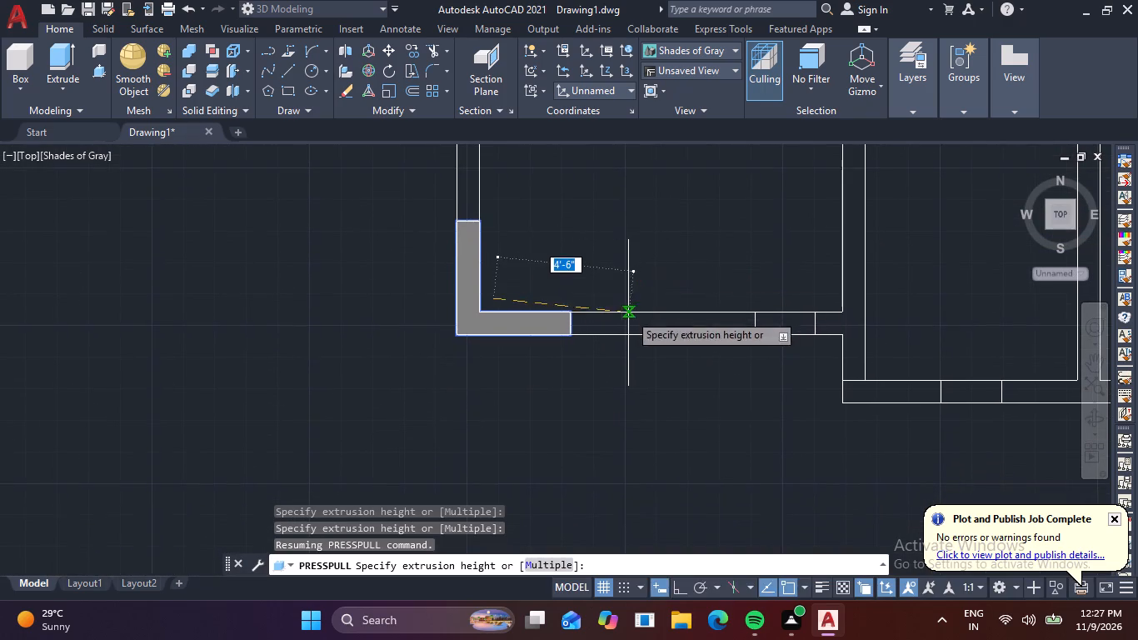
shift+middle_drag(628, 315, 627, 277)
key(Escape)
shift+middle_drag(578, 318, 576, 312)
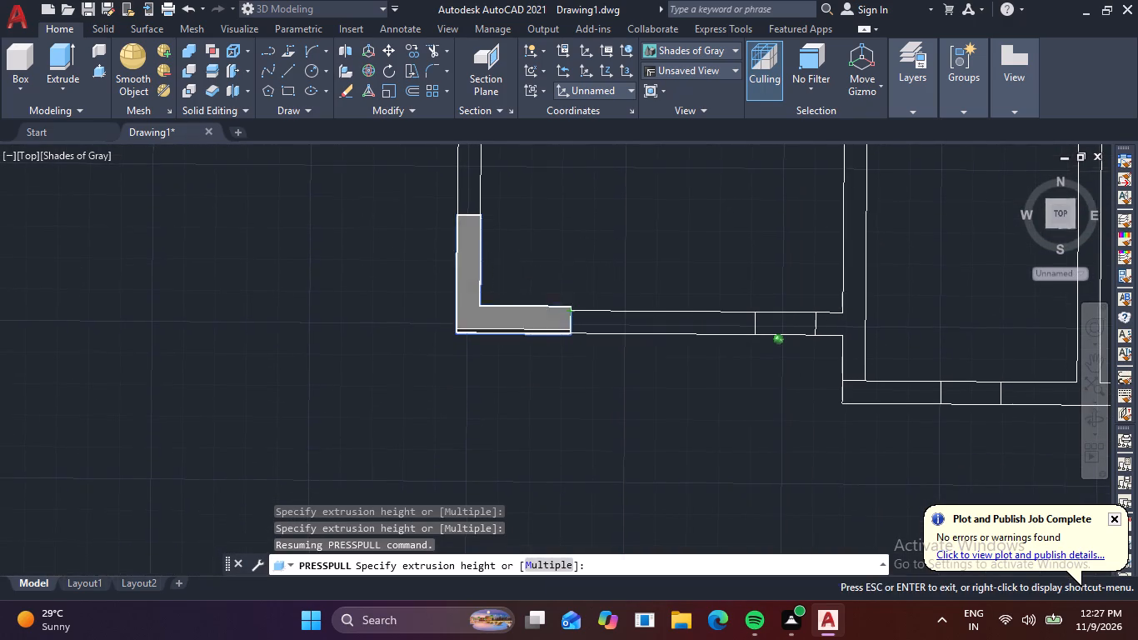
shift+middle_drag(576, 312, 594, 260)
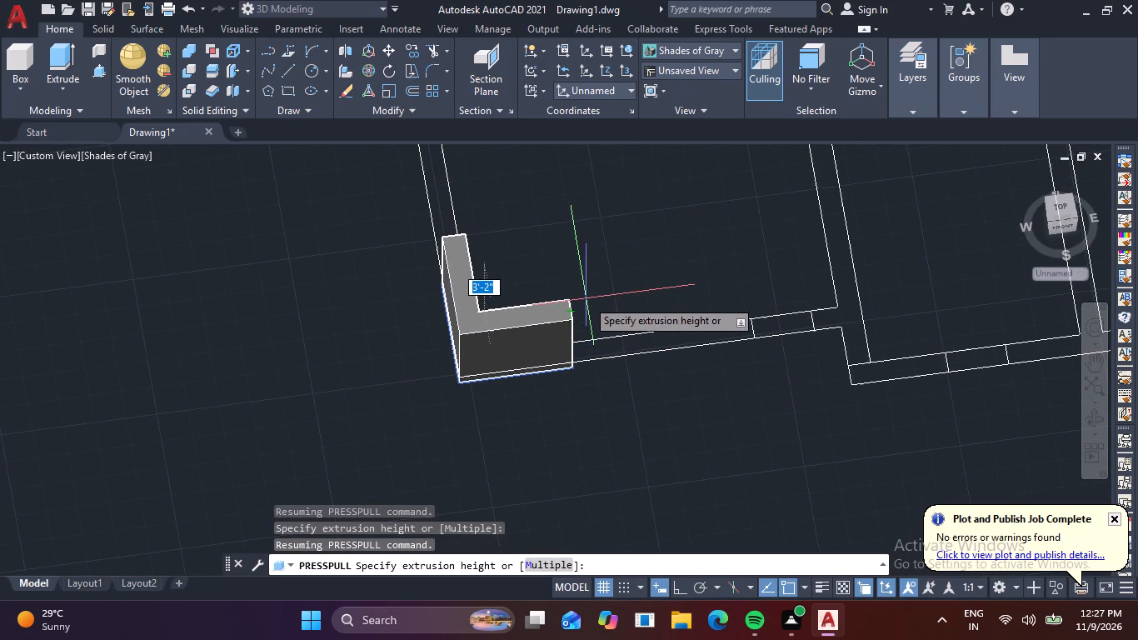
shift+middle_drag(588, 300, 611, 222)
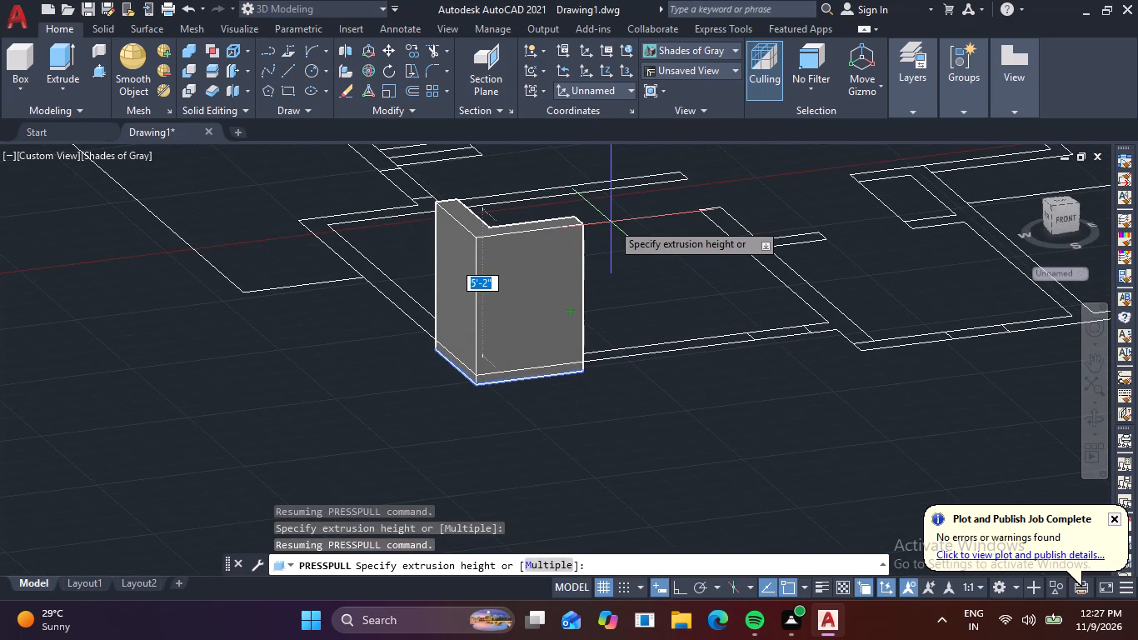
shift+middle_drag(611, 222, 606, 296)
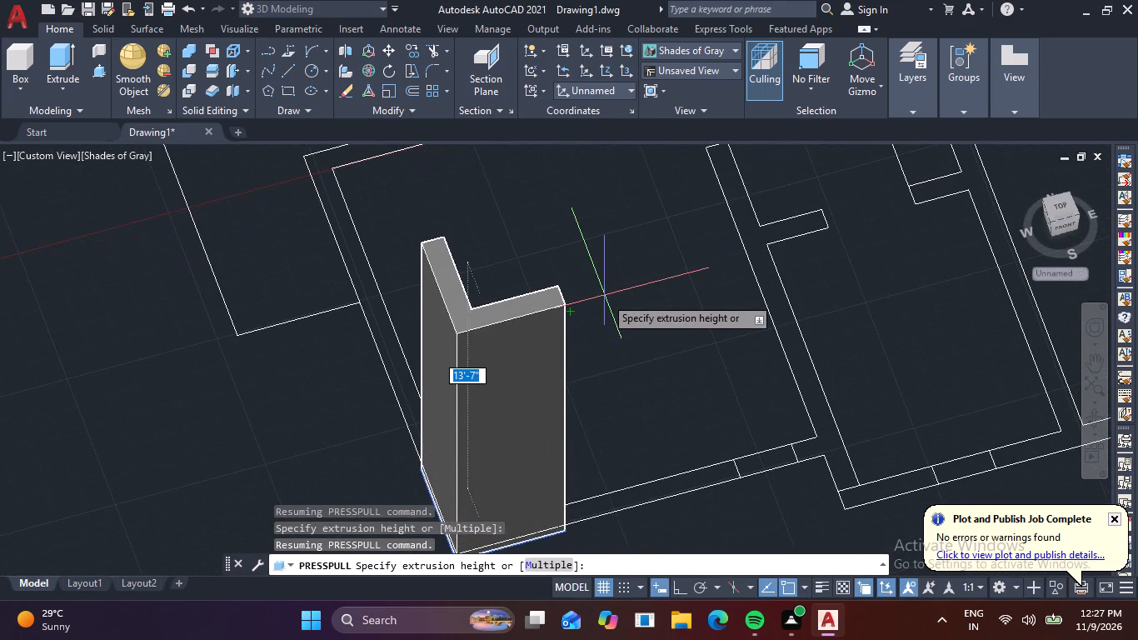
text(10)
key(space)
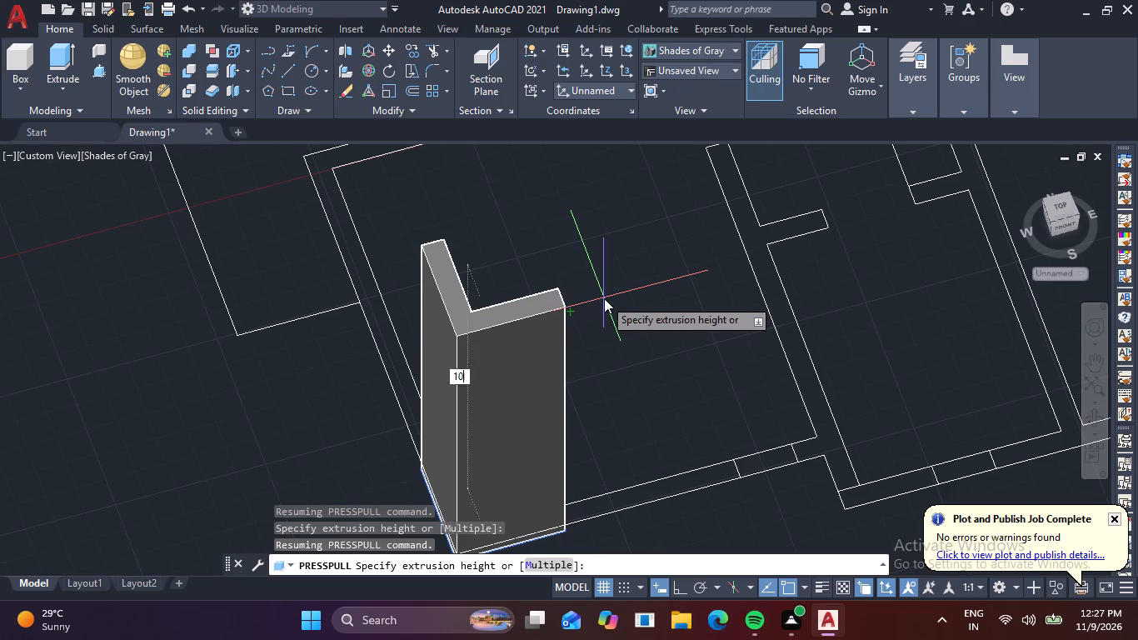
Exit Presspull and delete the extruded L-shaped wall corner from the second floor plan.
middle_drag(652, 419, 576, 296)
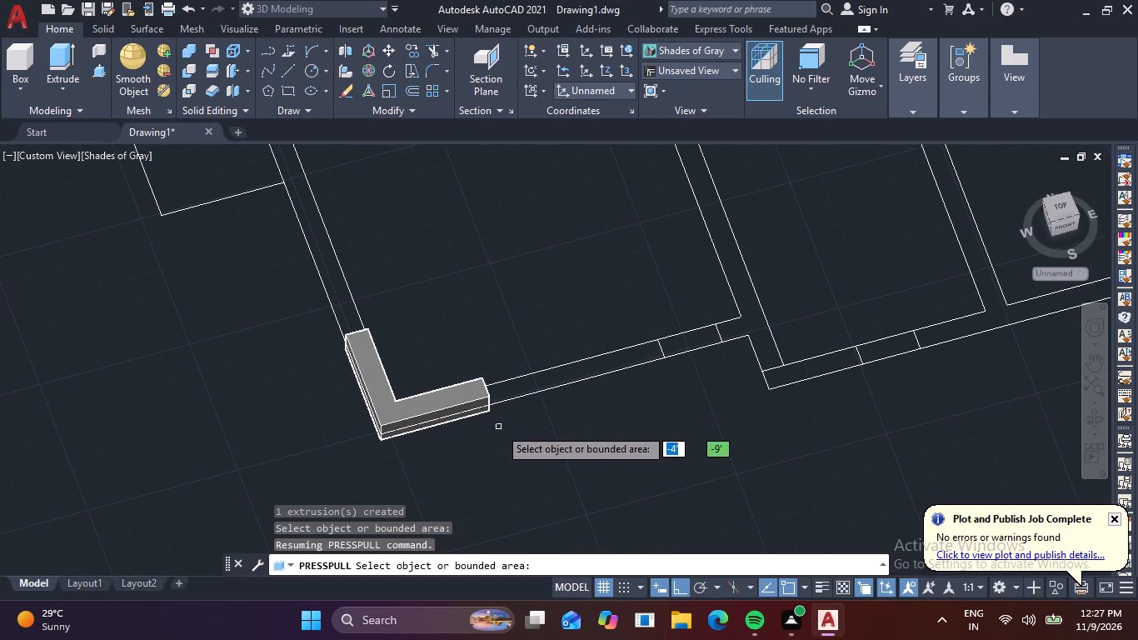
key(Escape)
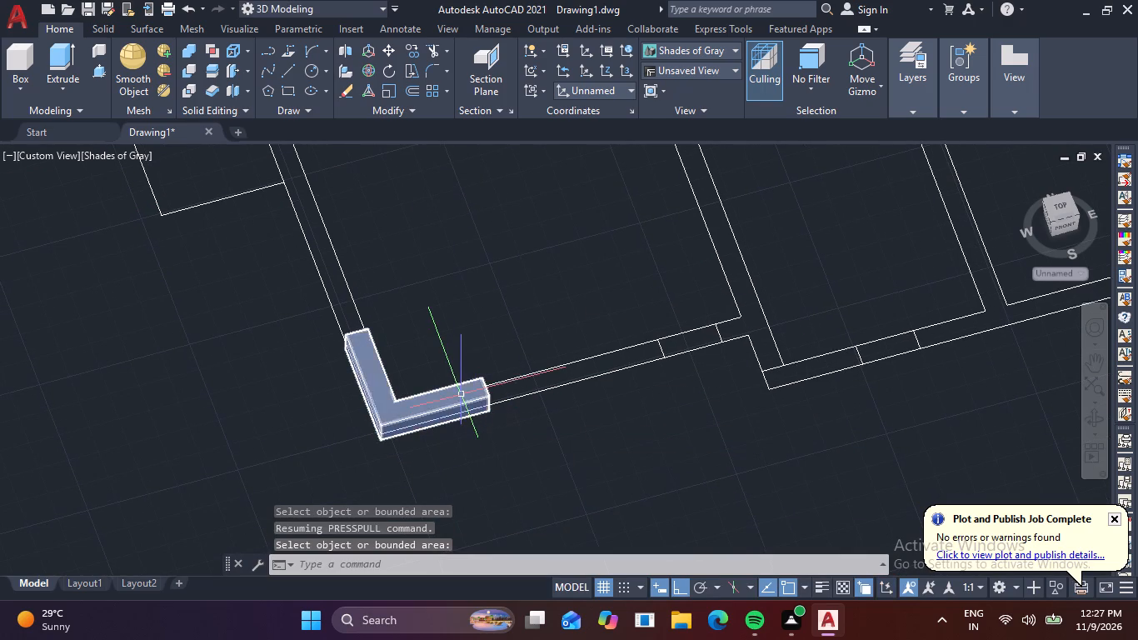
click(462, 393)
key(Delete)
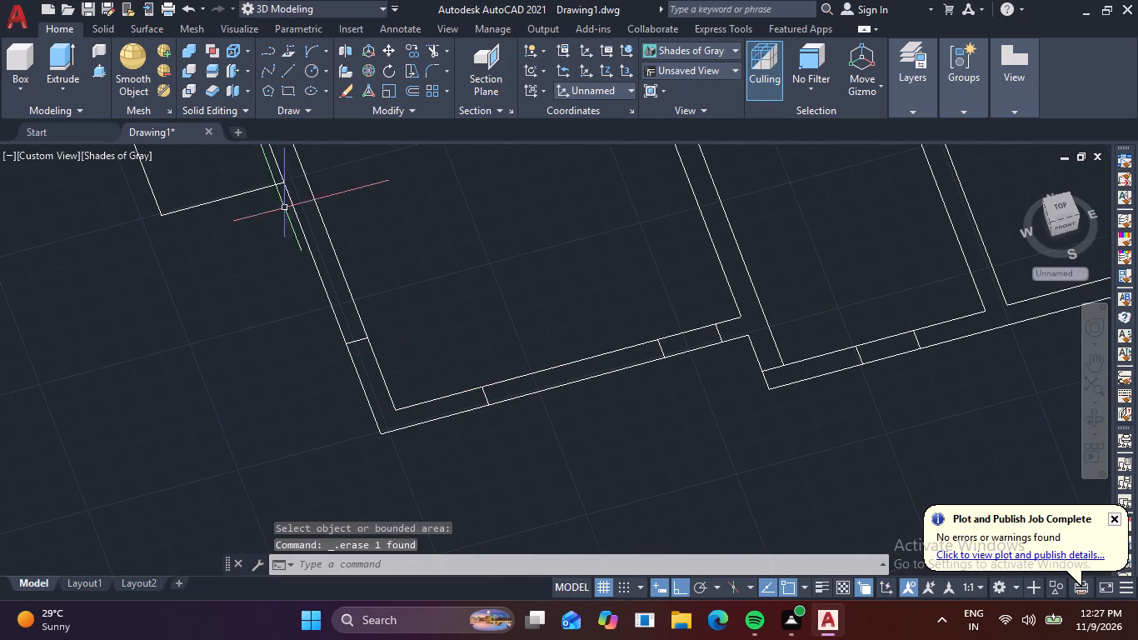
Presspull the long middle segment of the southwest room's south wall to a height of 10'.
click(95, 73)
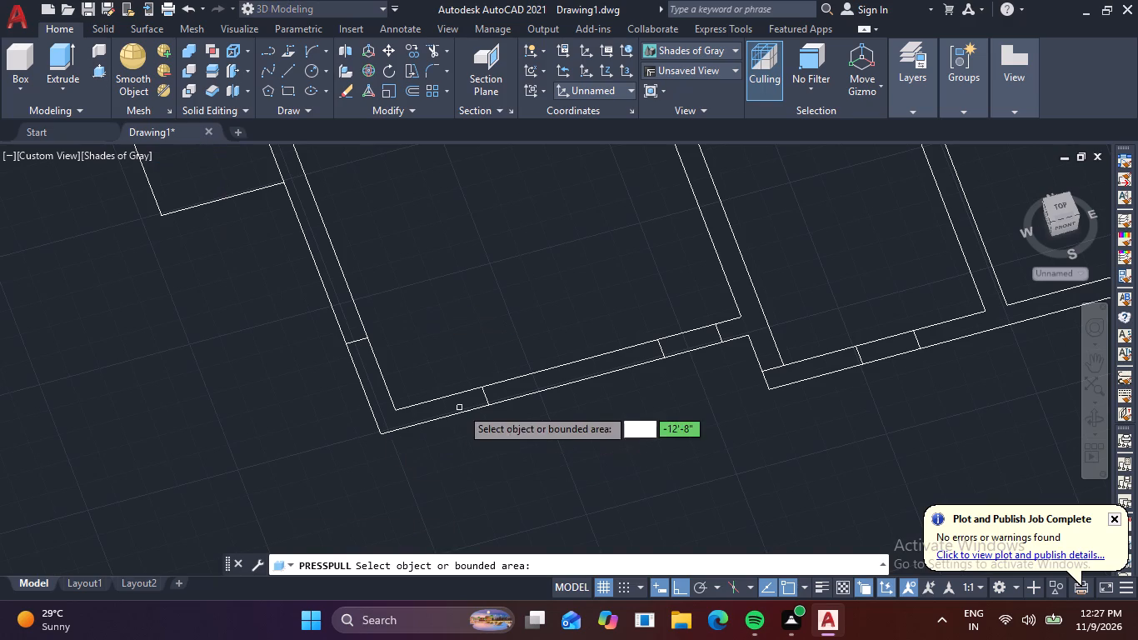
click(592, 370)
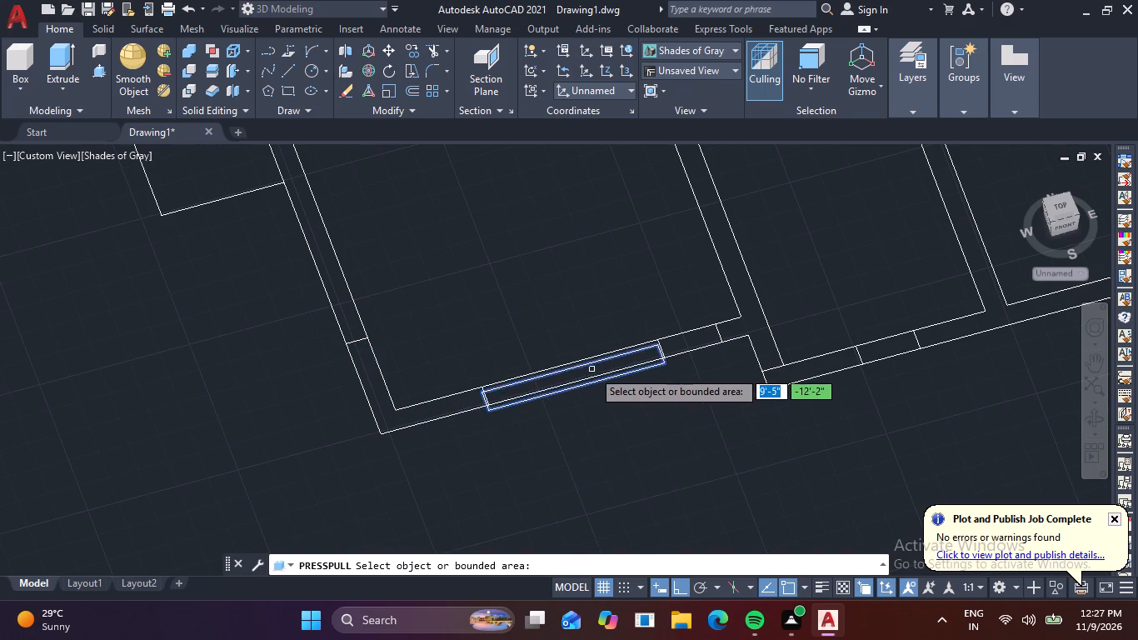
key(1)
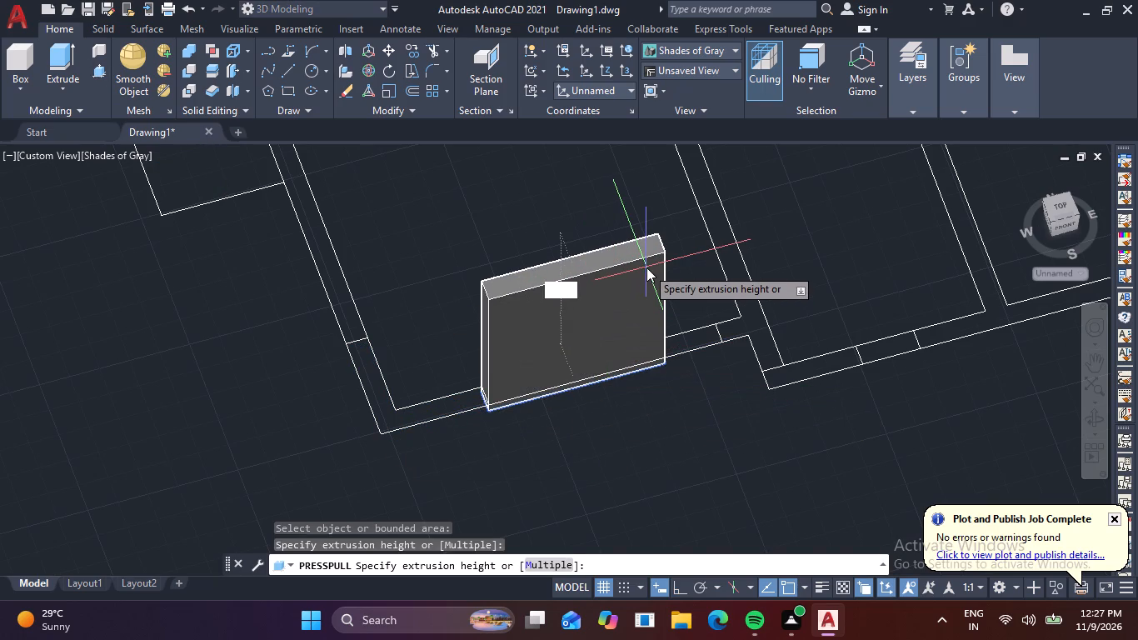
text(0')
key(space)
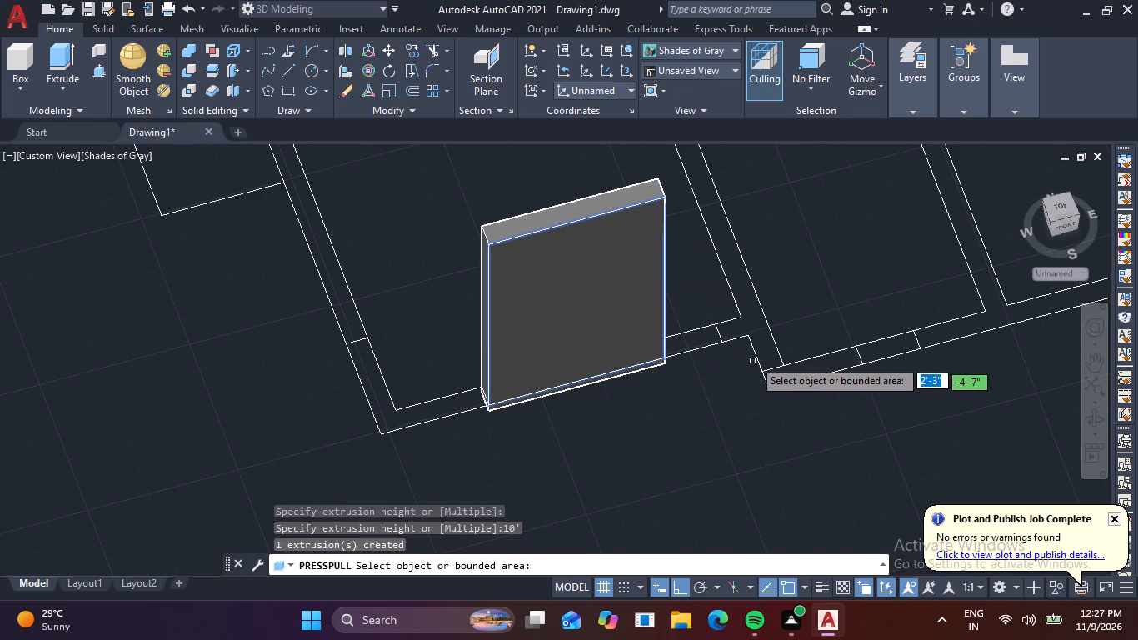
Presspull the branching interior wall between the two southern rooms and the short south wall segment adjoining it to the same 10' height.
scroll(749, 334, up, 2)
scroll(772, 337, down, 3)
middle_drag(772, 347, 760, 419)
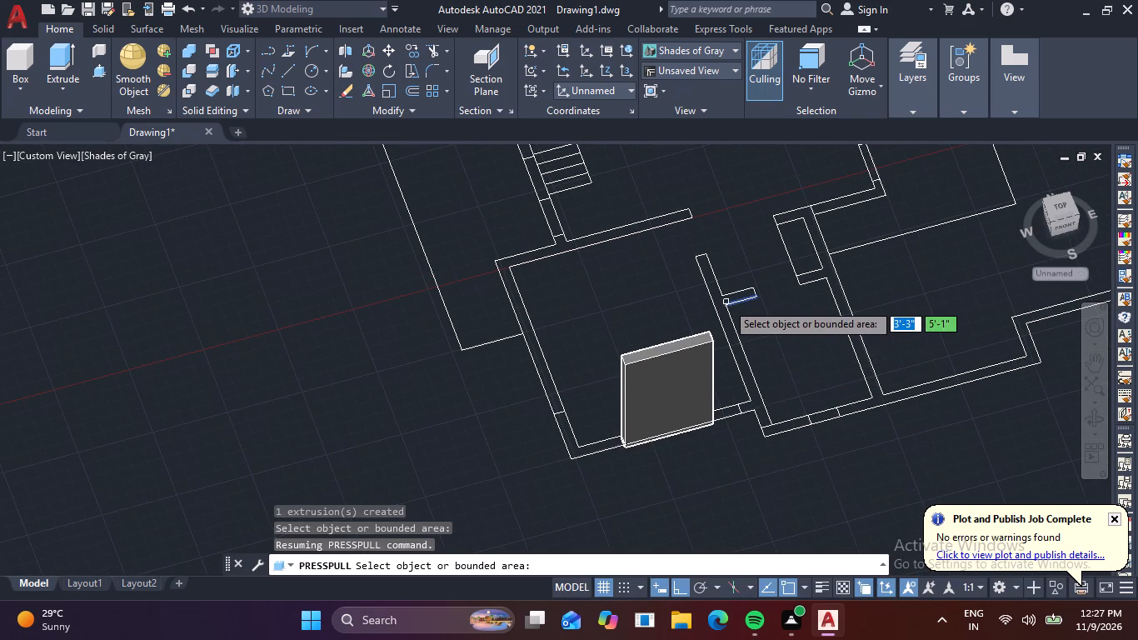
click(721, 301)
key(space)
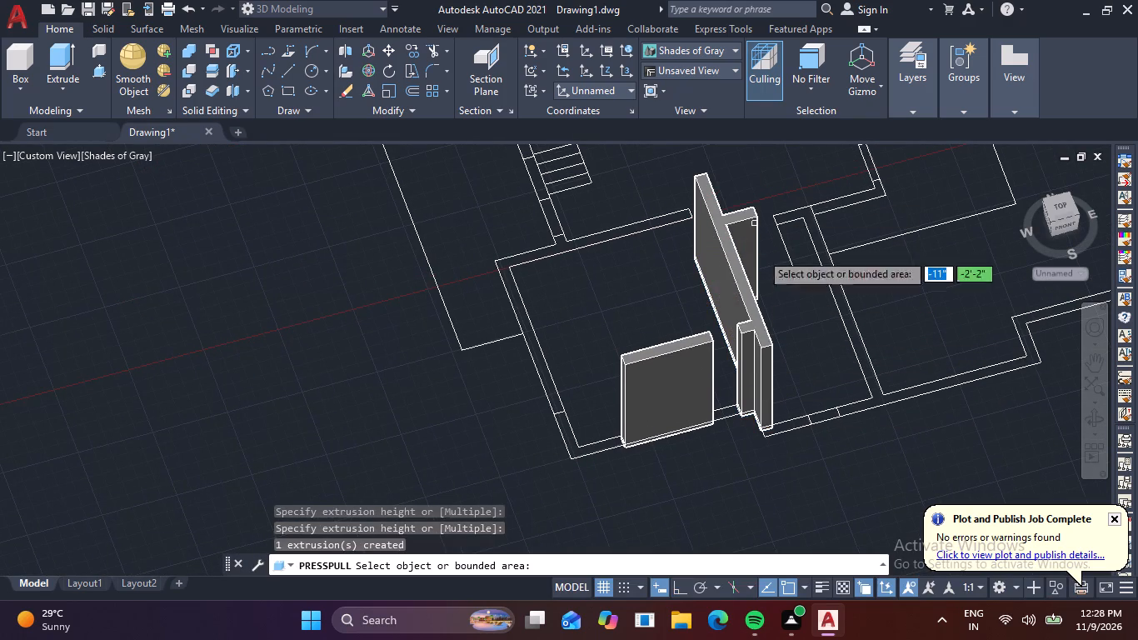
middle_drag(828, 418, 694, 400)
scroll(659, 412, up, 2)
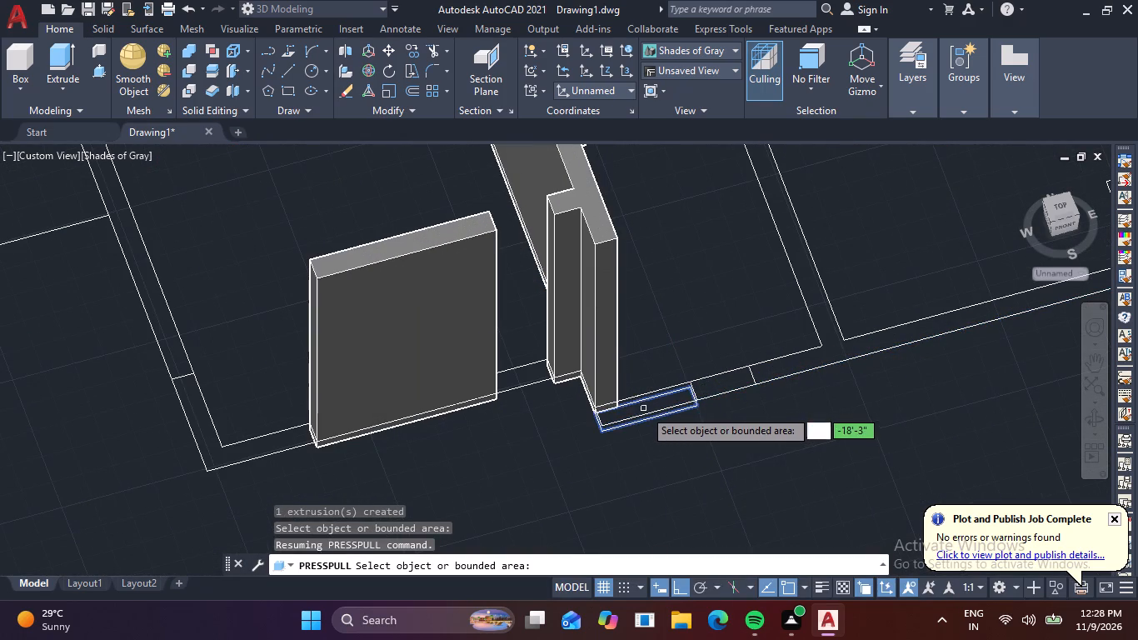
click(644, 407)
key(space)
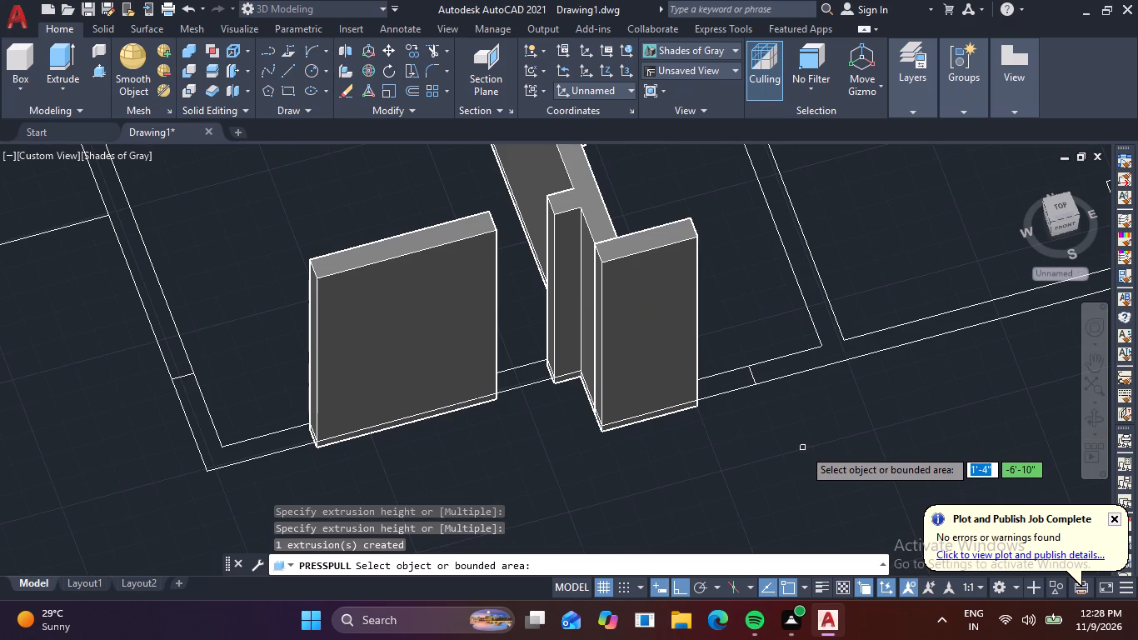
Presspull the small L-shaped wall at the southeast corner of the central stair hall to the same 10' height.
shift+middle_drag(801, 451, 736, 450)
middle_drag(778, 418, 669, 352)
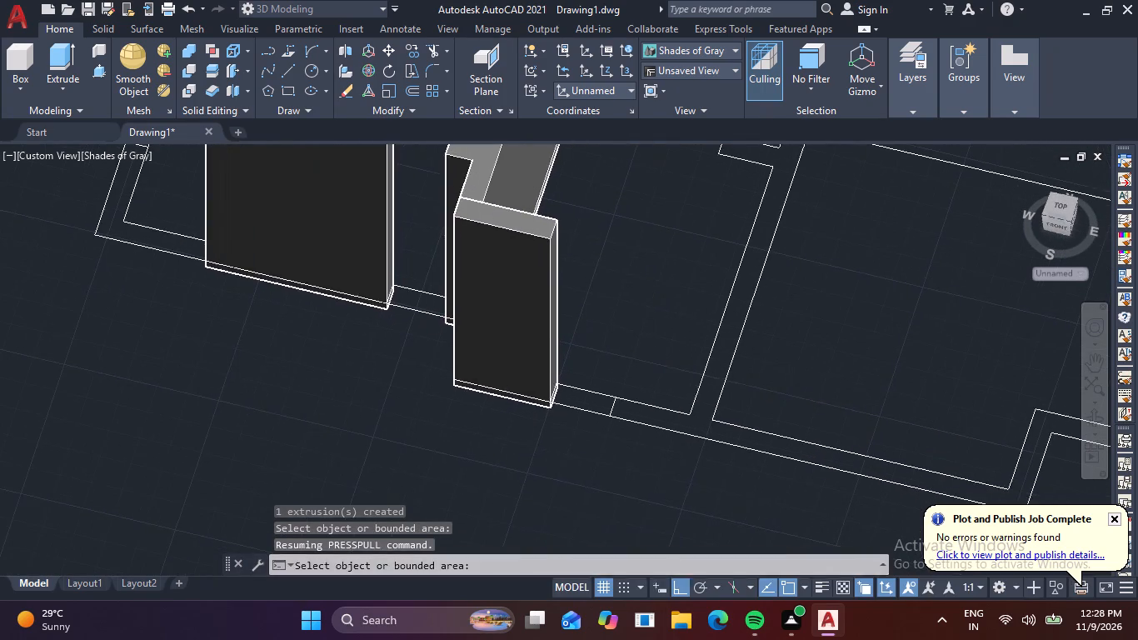
scroll(668, 380, down, 1)
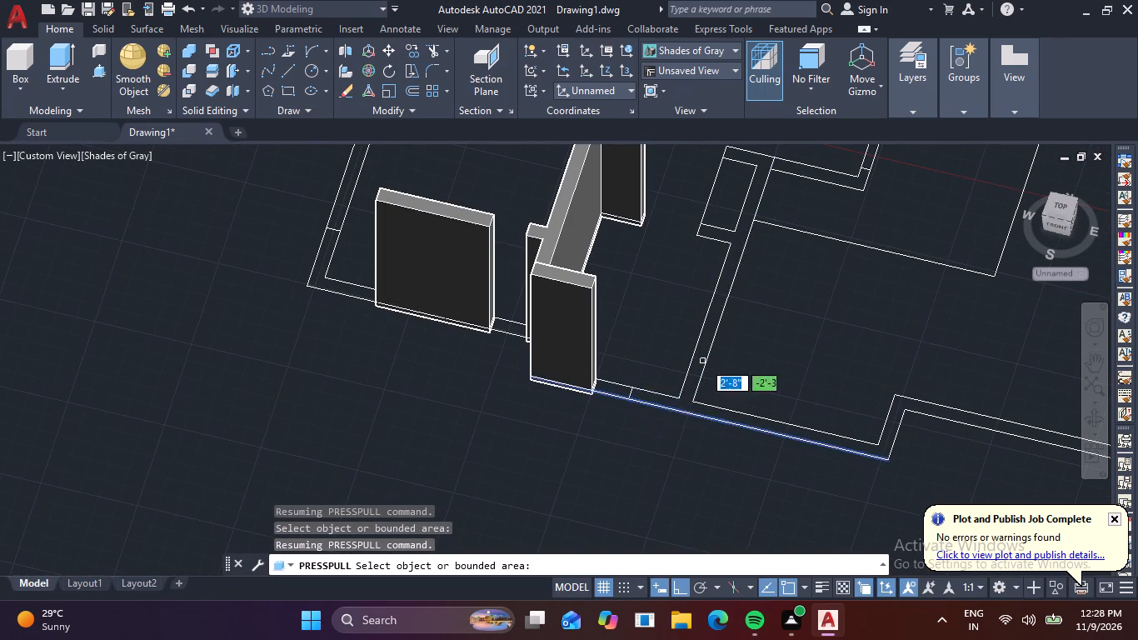
middle_drag(821, 266, 651, 525)
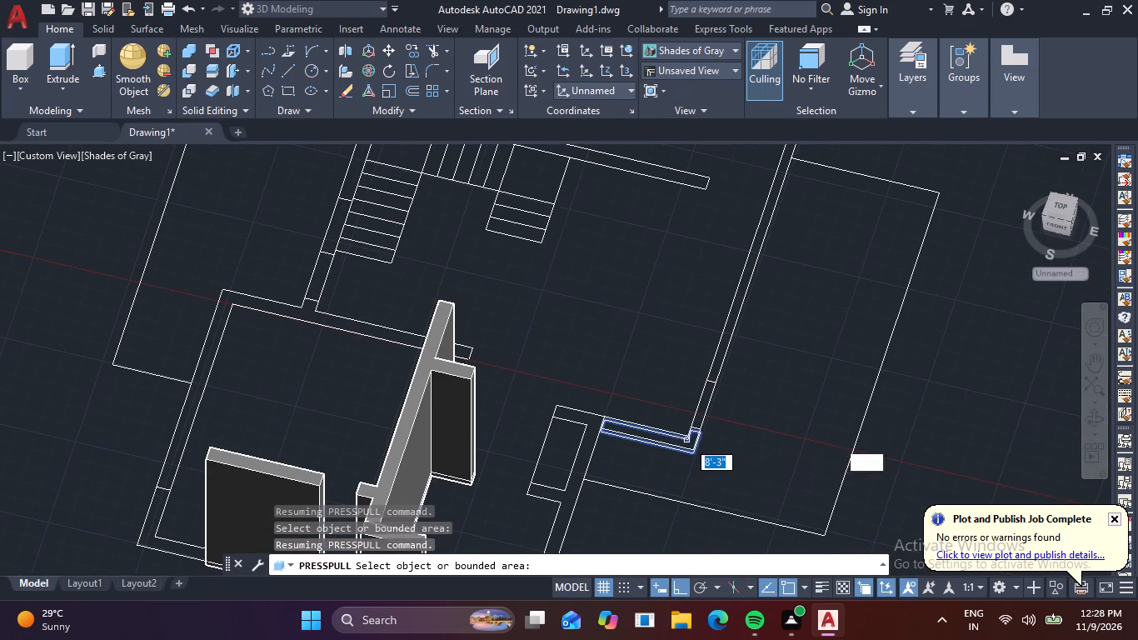
middle_drag(750, 370, 679, 511)
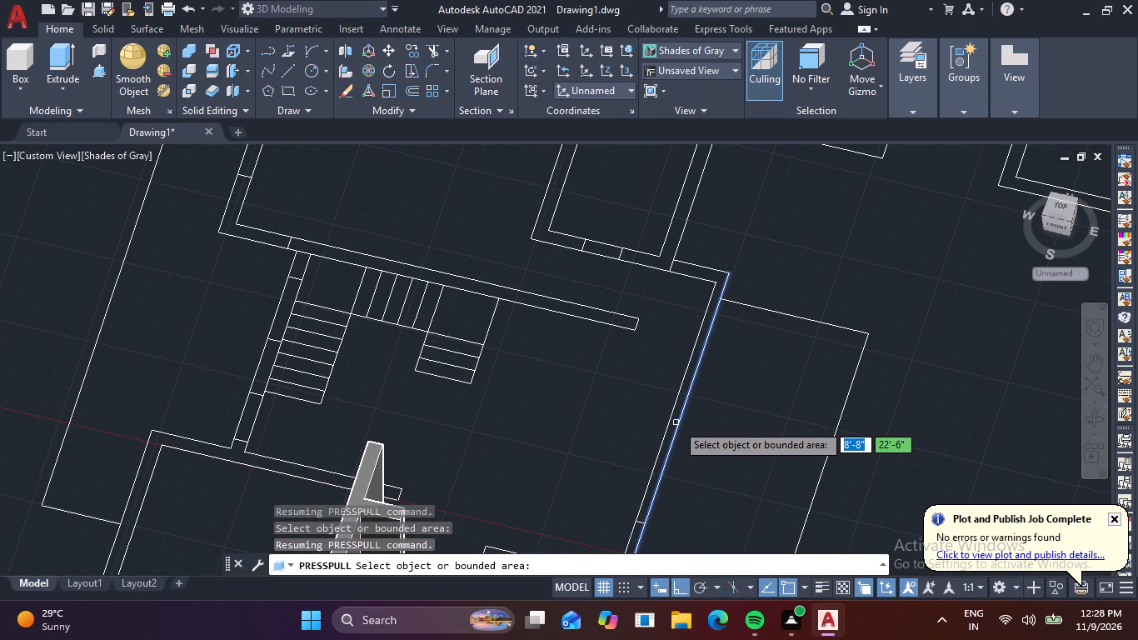
scroll(646, 487, down, 2)
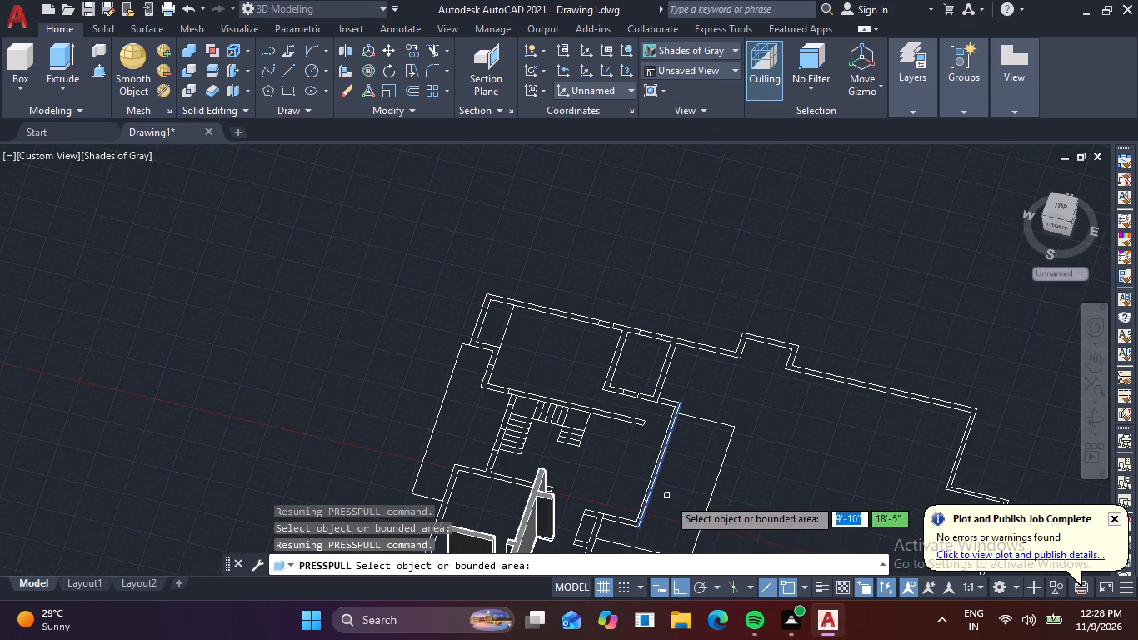
middle_drag(673, 511, 688, 446)
scroll(666, 461, up, 3)
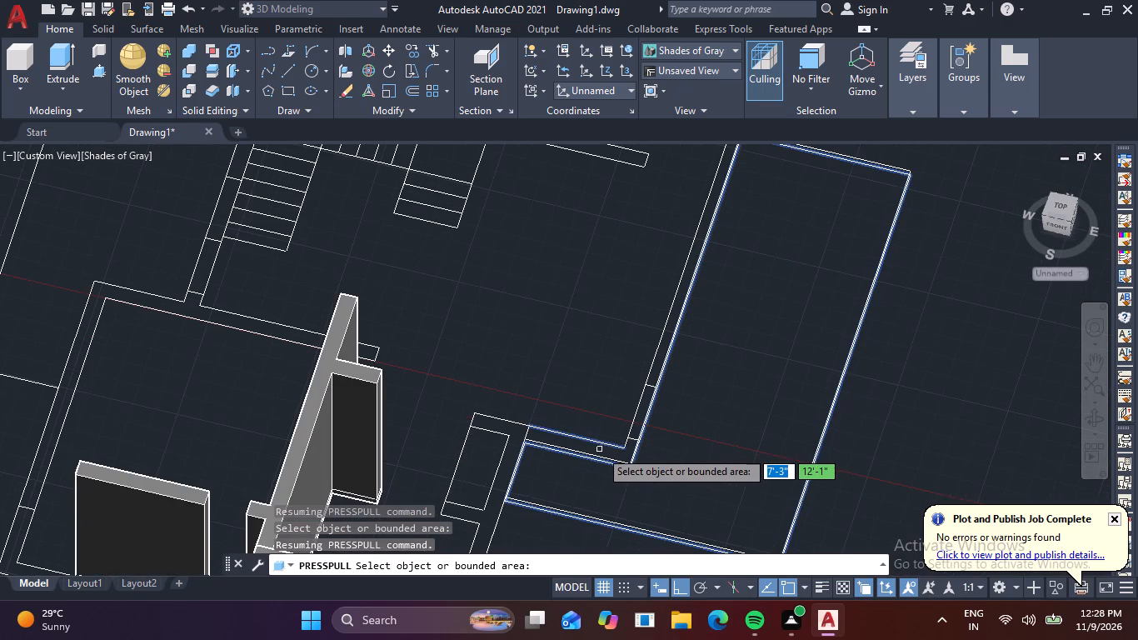
click(600, 451)
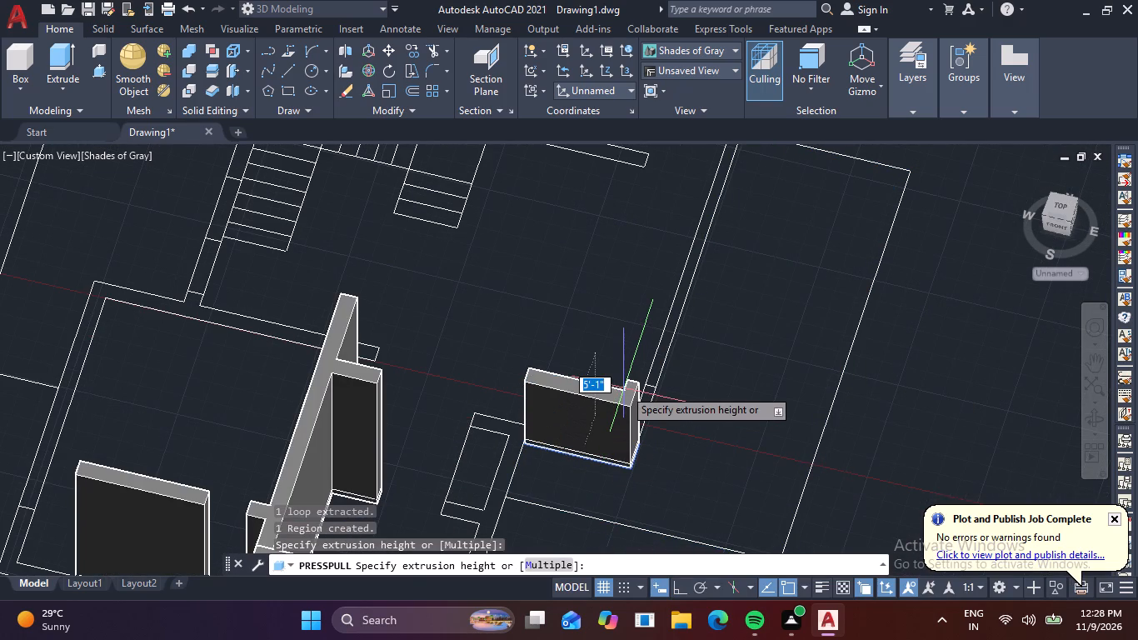
key(space)
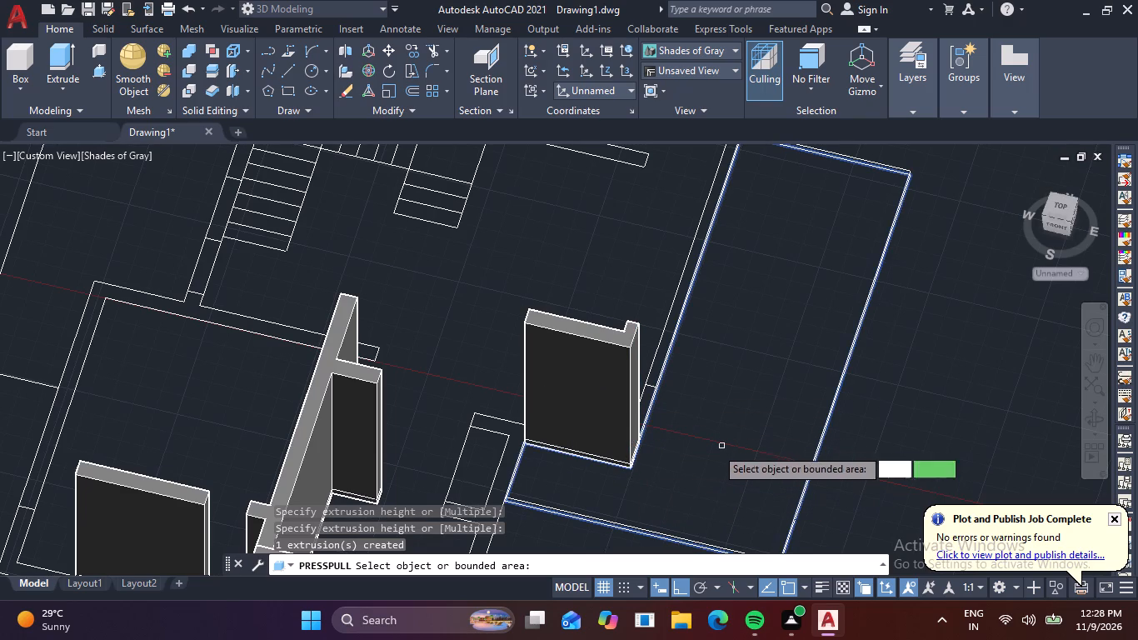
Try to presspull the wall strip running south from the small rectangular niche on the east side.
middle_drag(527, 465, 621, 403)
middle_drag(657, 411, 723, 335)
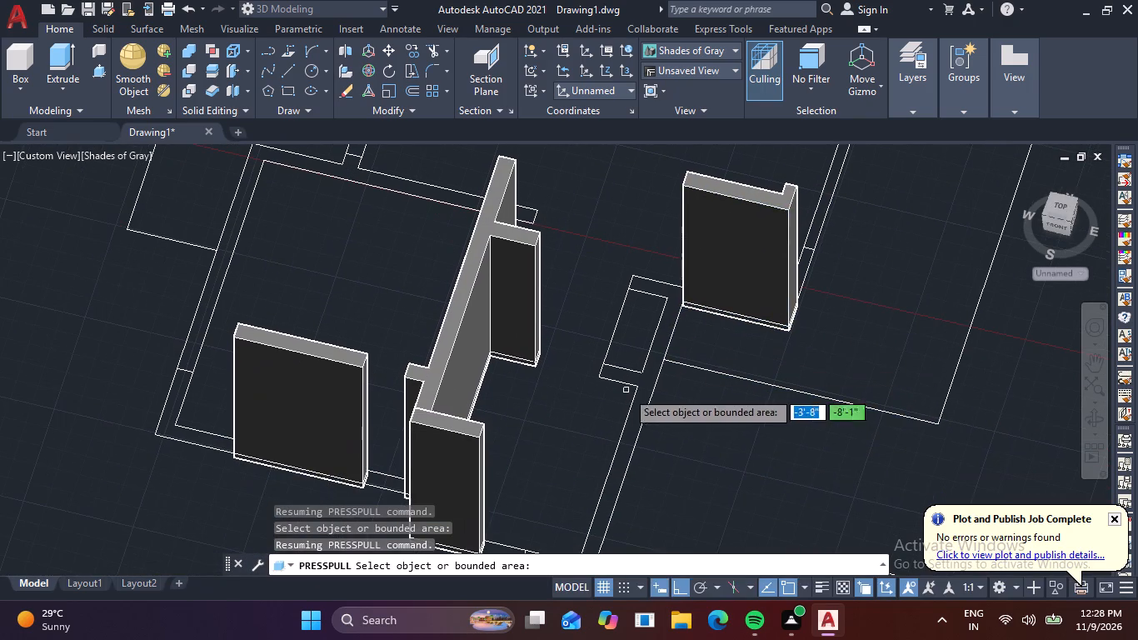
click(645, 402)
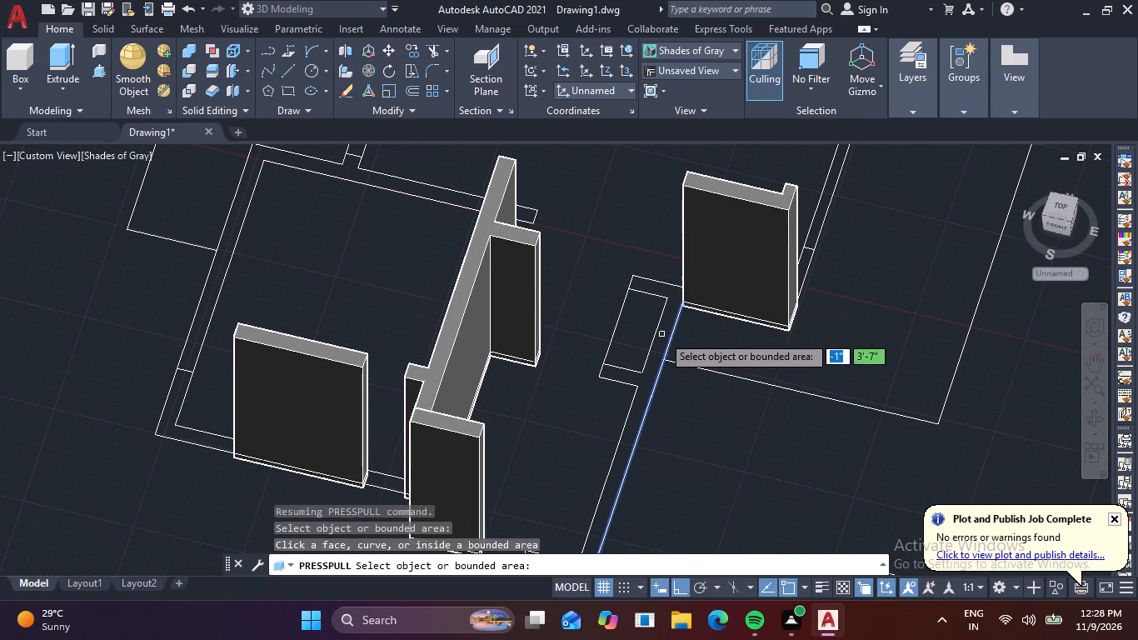
Presspull the wall wrapping the west and north sides of the southwest room to the same 10' height.
scroll(826, 379, down, 2)
middle_drag(855, 380, 658, 572)
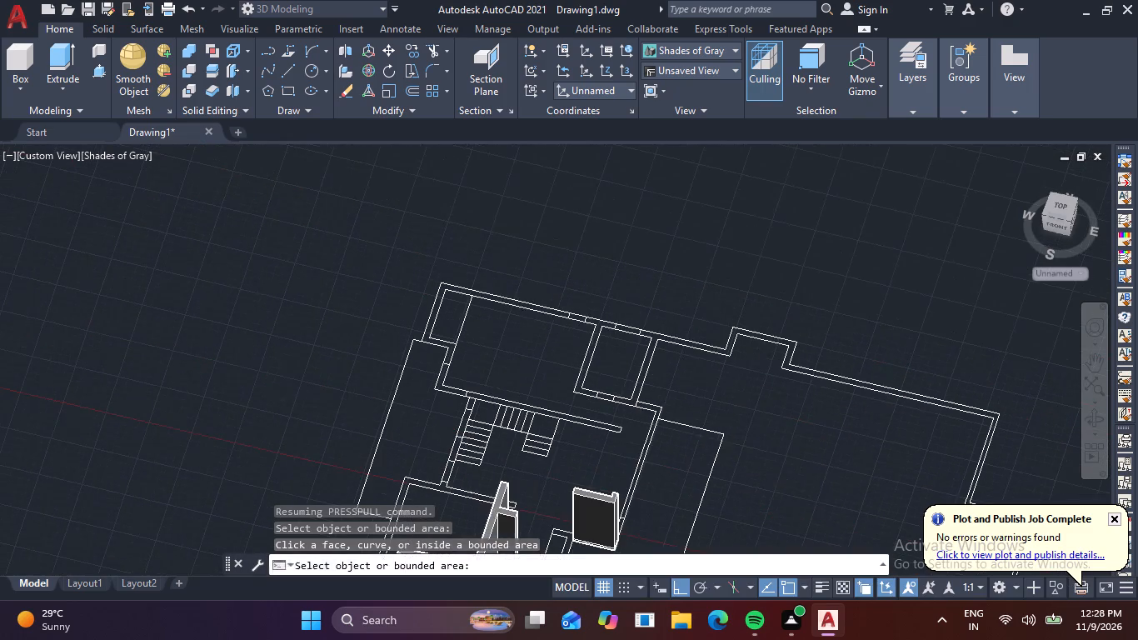
scroll(666, 374, up, 3)
middle_drag(701, 393, 1046, 478)
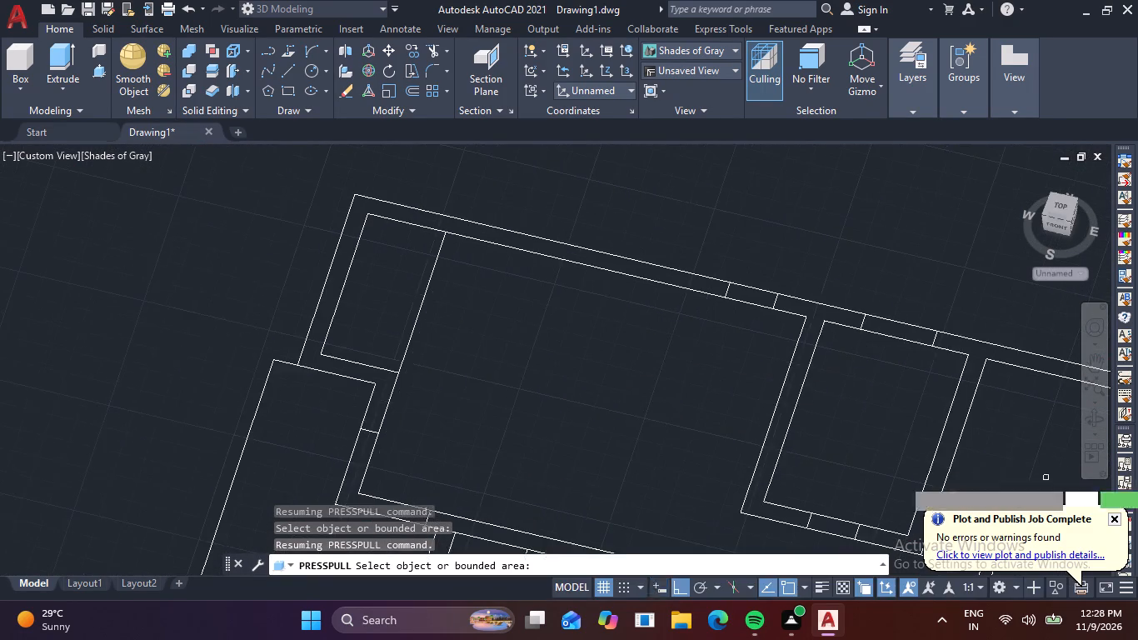
scroll(929, 445, down, 2)
middle_drag(706, 464, 681, 412)
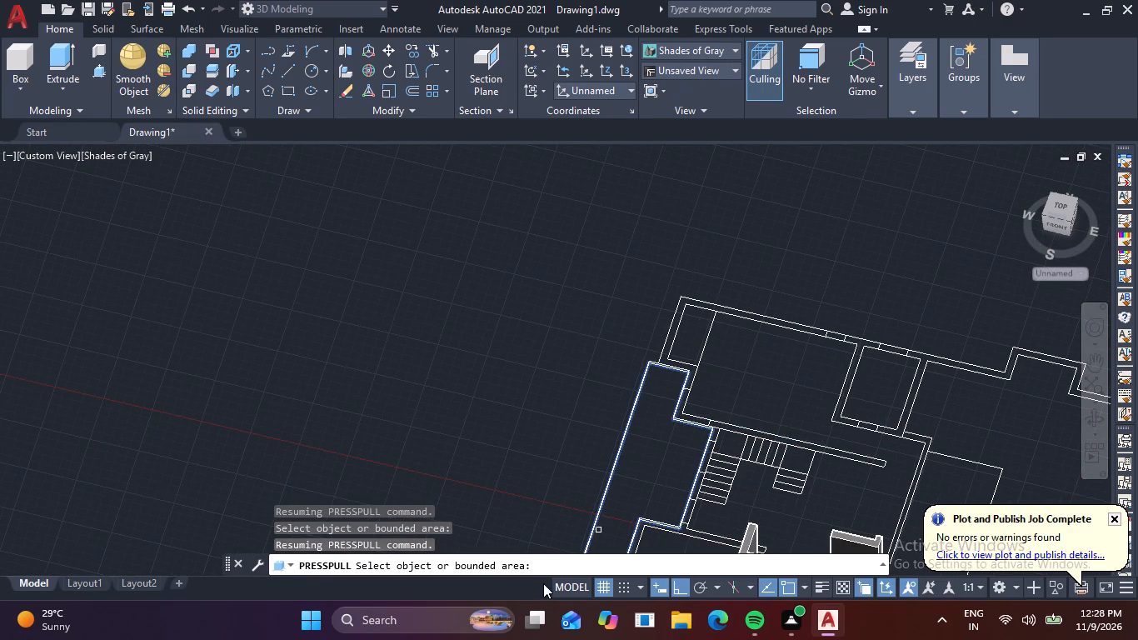
shift+middle_drag(470, 582, 519, 564)
shift+middle_drag(524, 498, 572, 507)
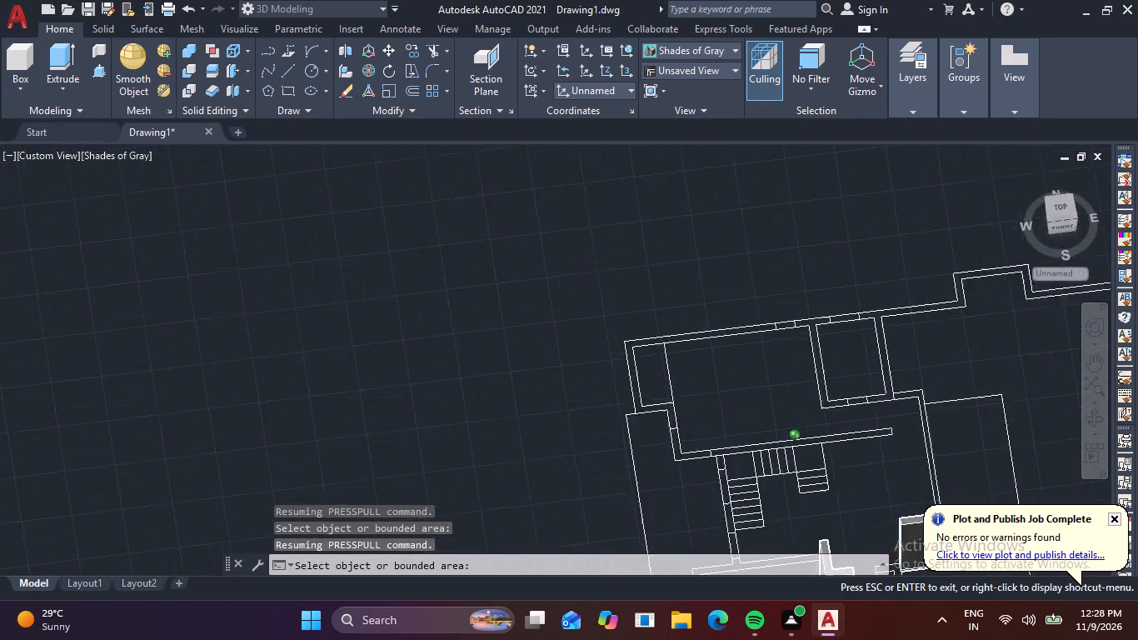
shift+middle_drag(572, 507, 644, 481)
middle_drag(747, 435, 667, 379)
scroll(792, 504, up, 2)
middle_drag(784, 481, 741, 414)
middle_drag(764, 467, 720, 288)
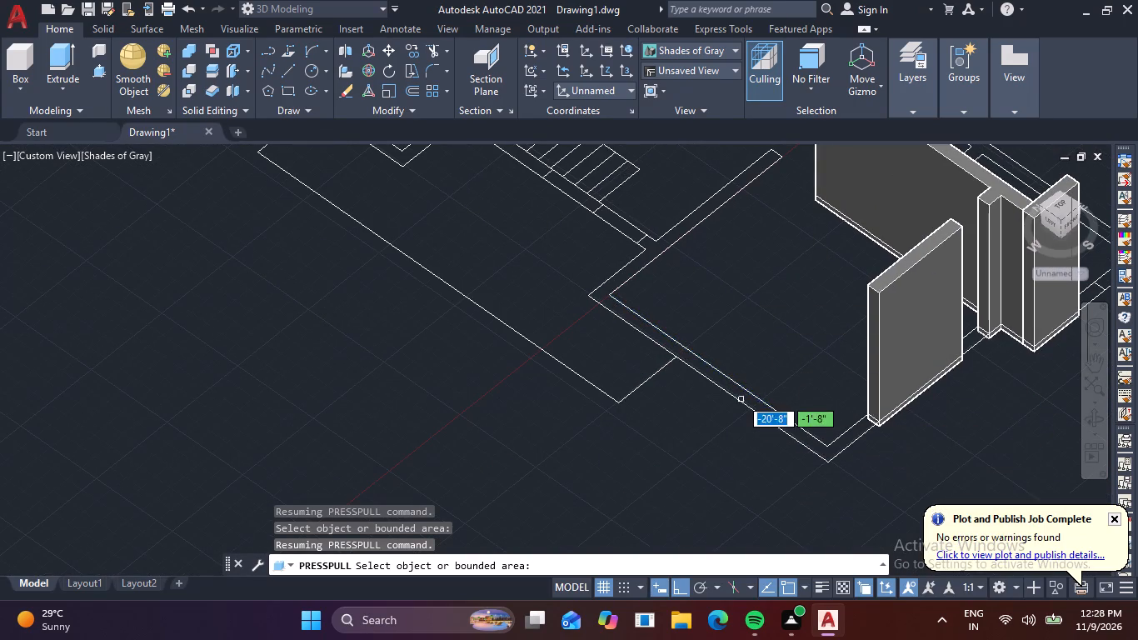
click(736, 387)
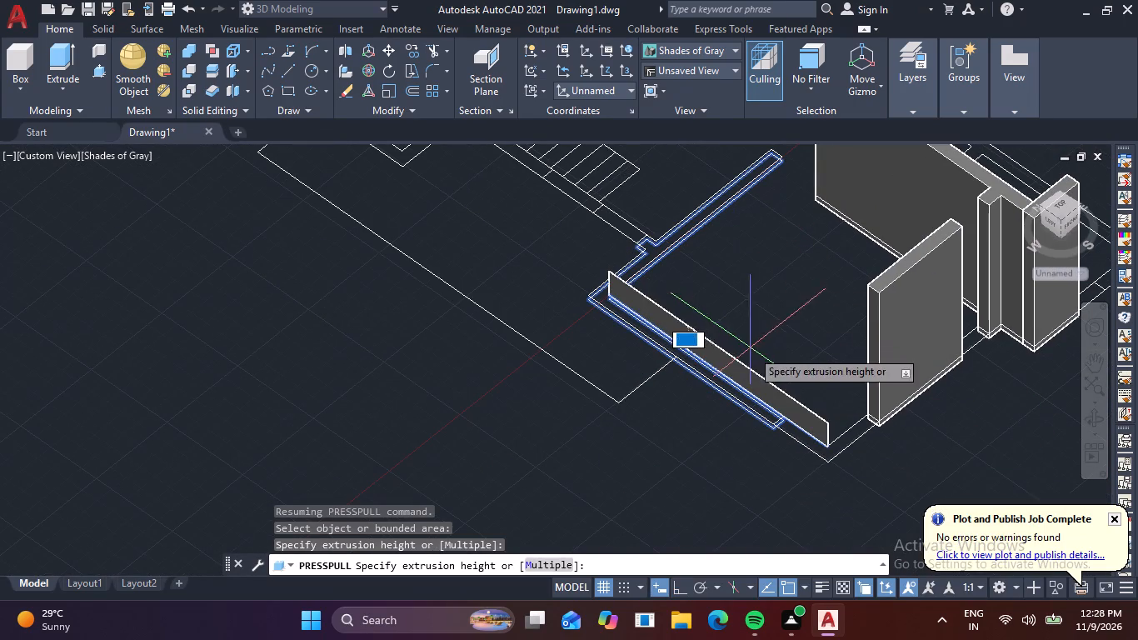
key(Escape)
key(space)
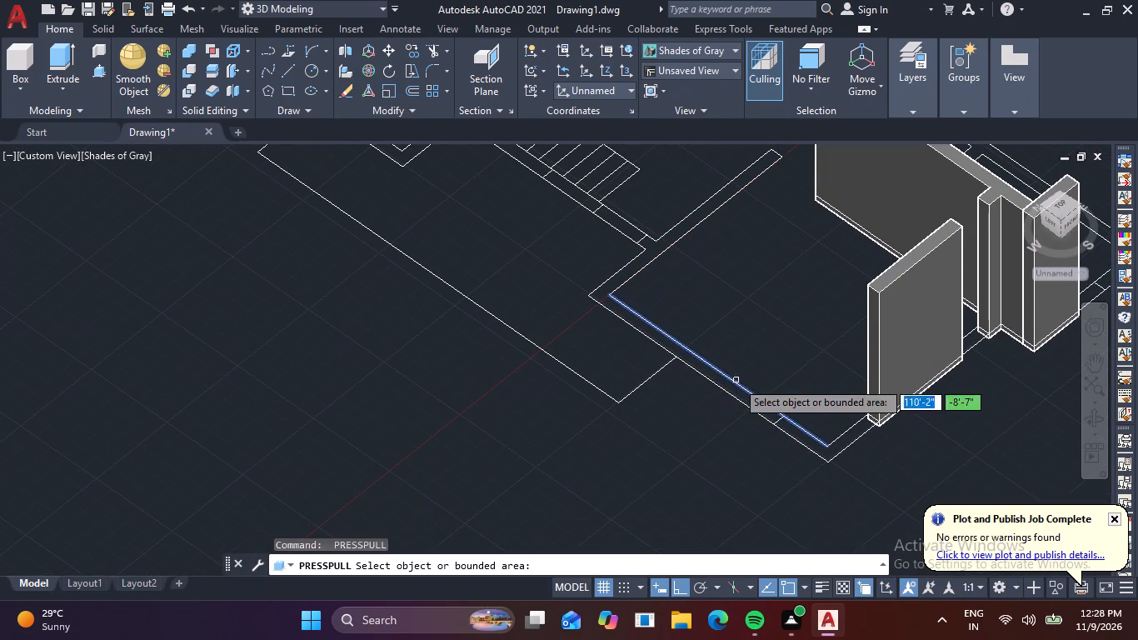
click(723, 385)
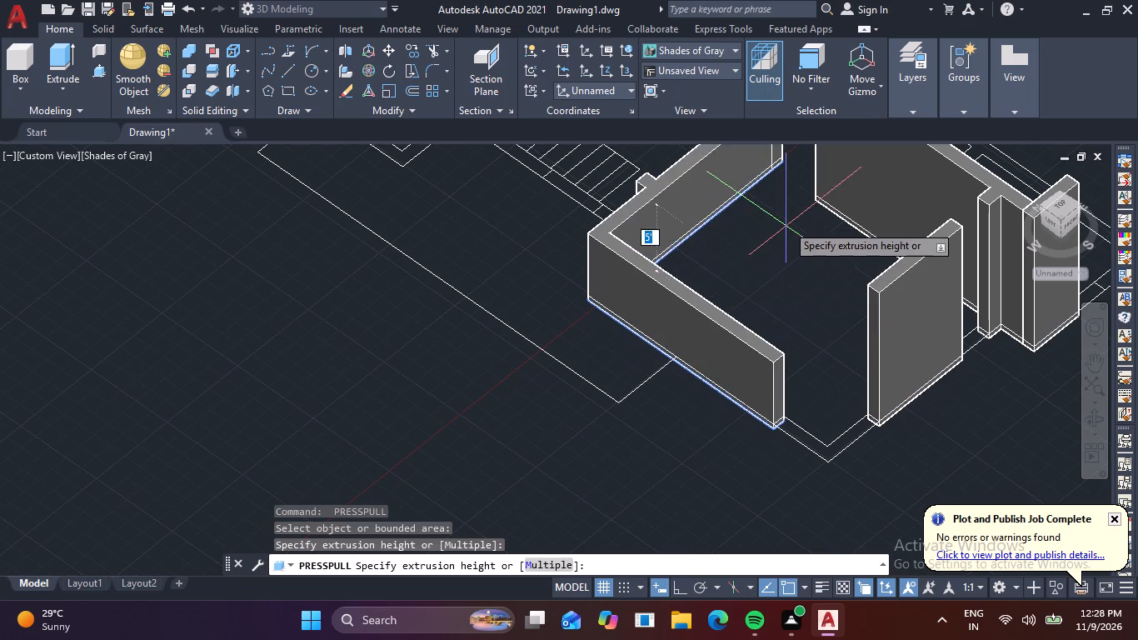
key(space)
Presspull the two separate wall segments on the west side of the staircase to the same 10' height.
scroll(623, 392, down, 1)
shift+middle_drag(523, 421, 541, 435)
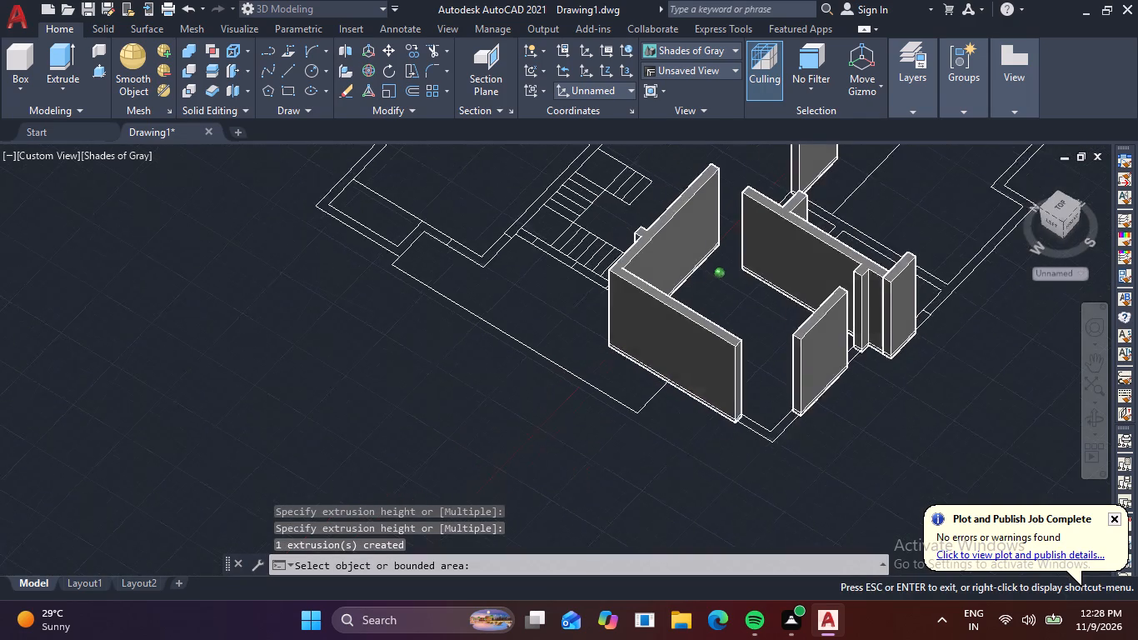
shift+middle_drag(541, 435, 641, 446)
scroll(693, 358, up, 2)
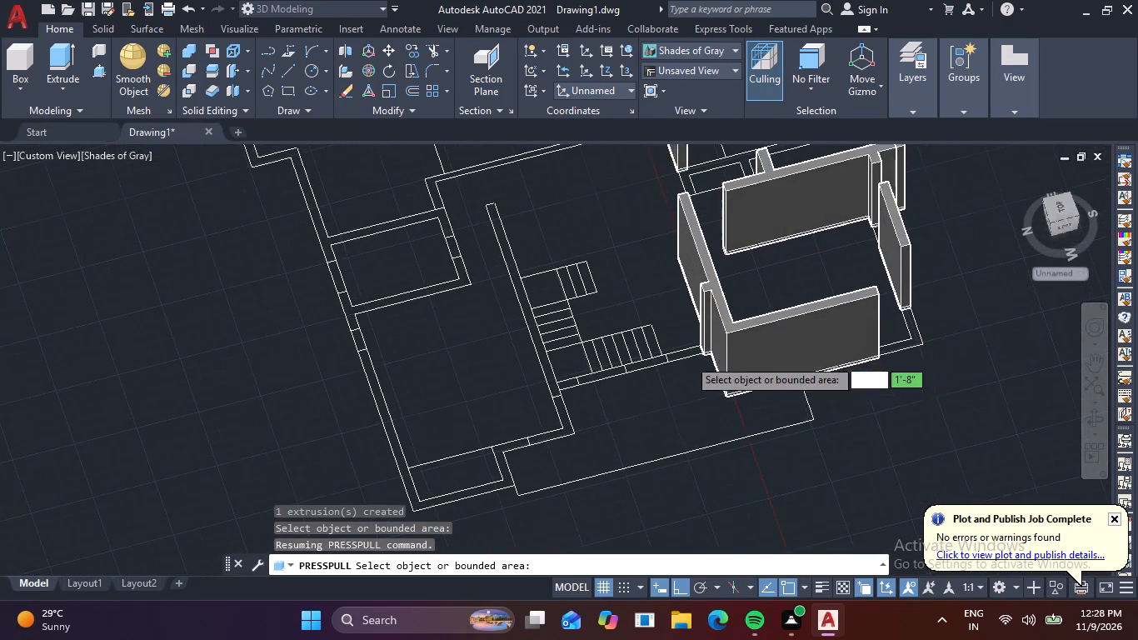
click(602, 369)
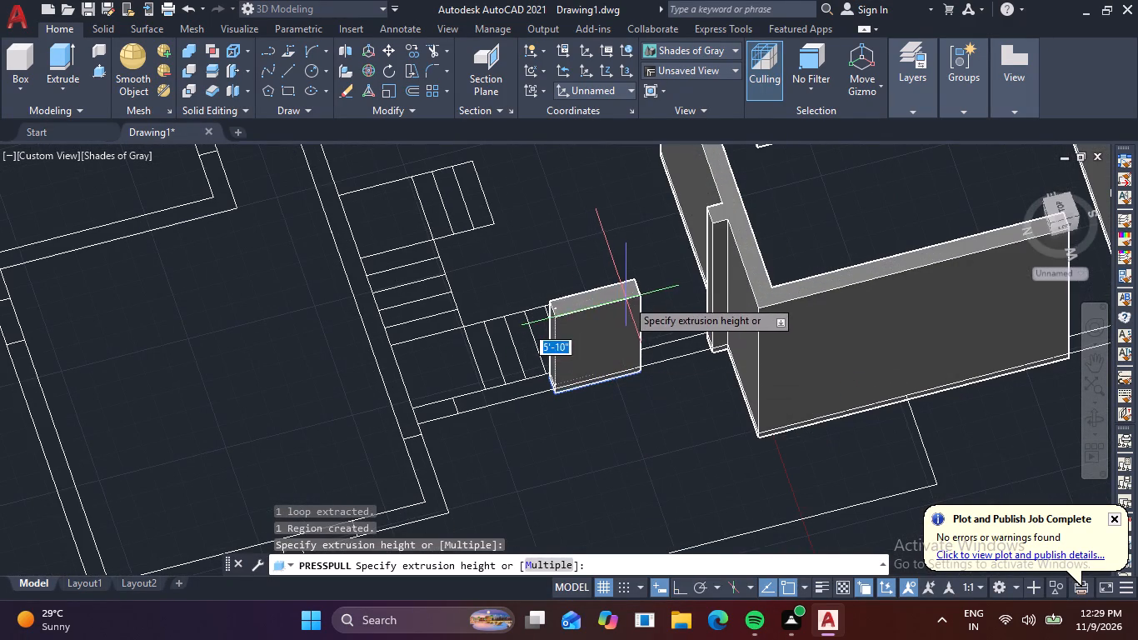
key(space)
click(449, 402)
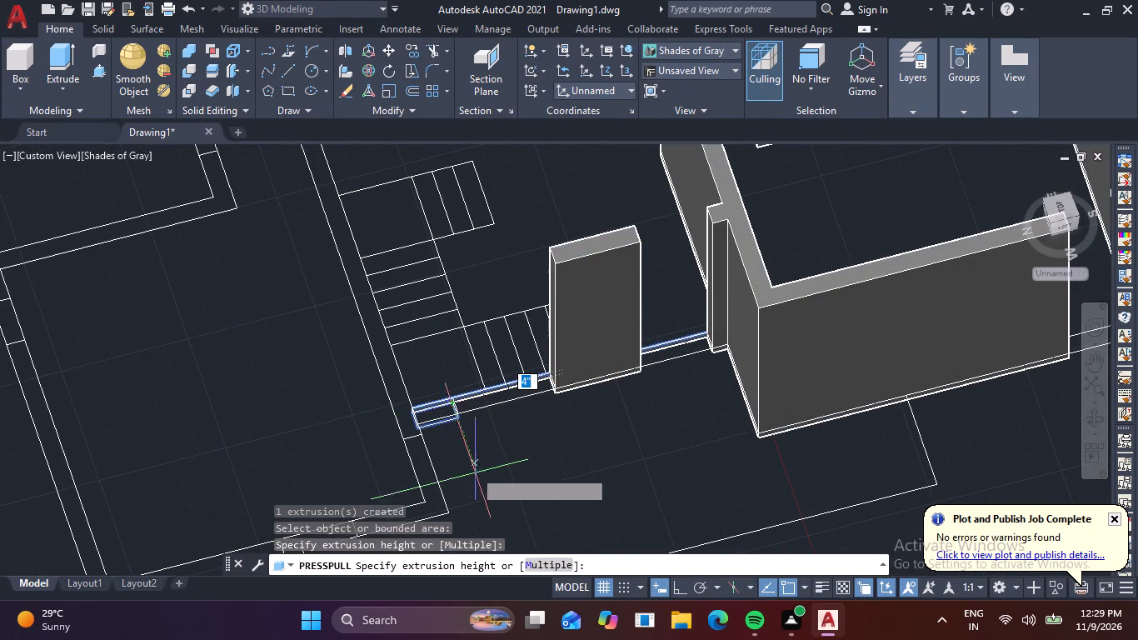
key(Escape)
key(space)
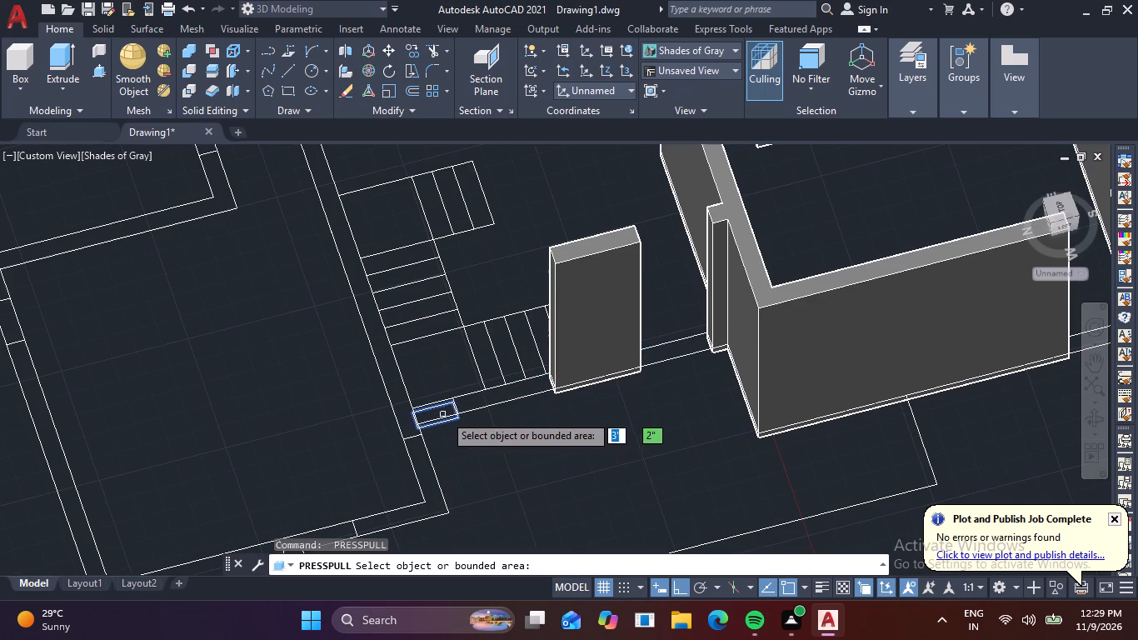
click(444, 414)
key(space)
Presspull the stepped wall wrapping the northwest corner of the plan to the same 10' height.
middle_drag(451, 482, 467, 450)
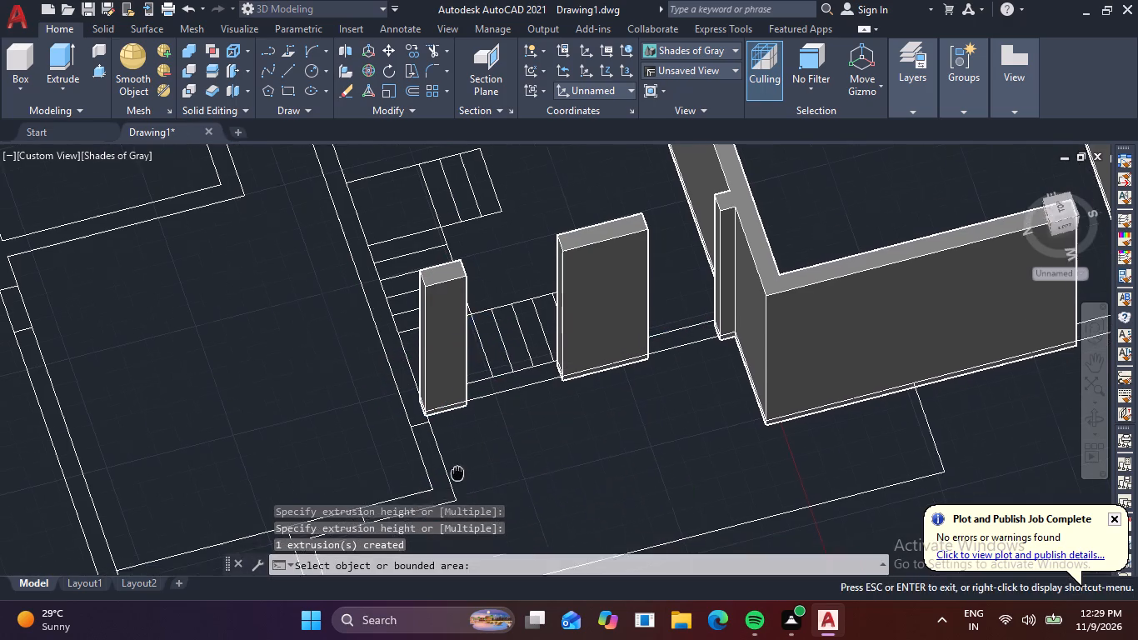
middle_drag(467, 450, 497, 397)
middle_drag(437, 479, 522, 402)
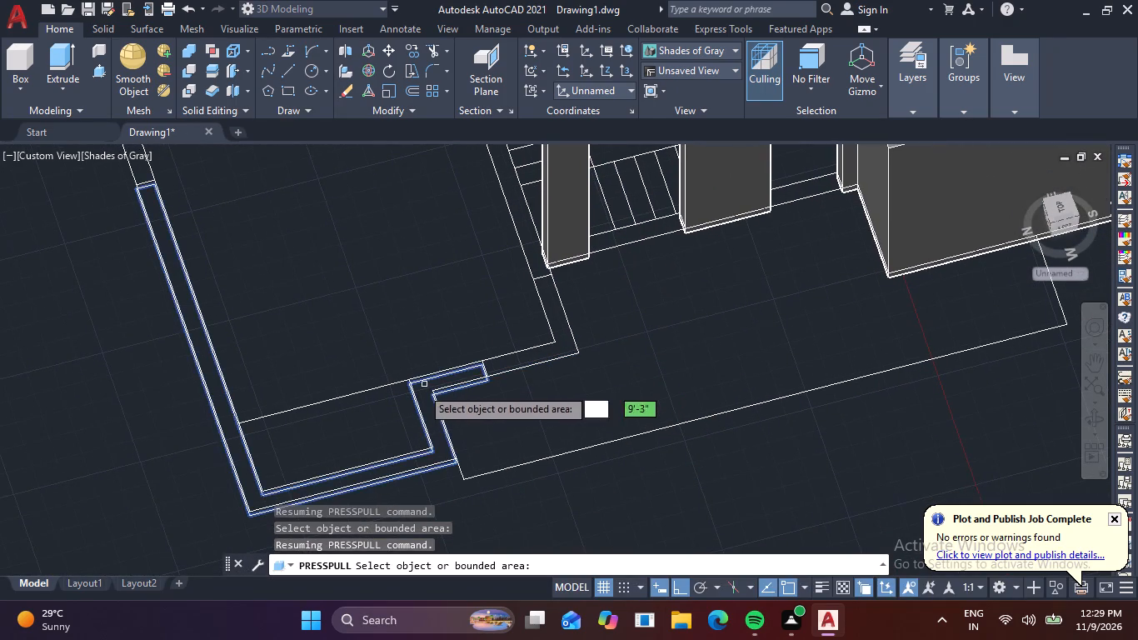
click(421, 390)
key(space)
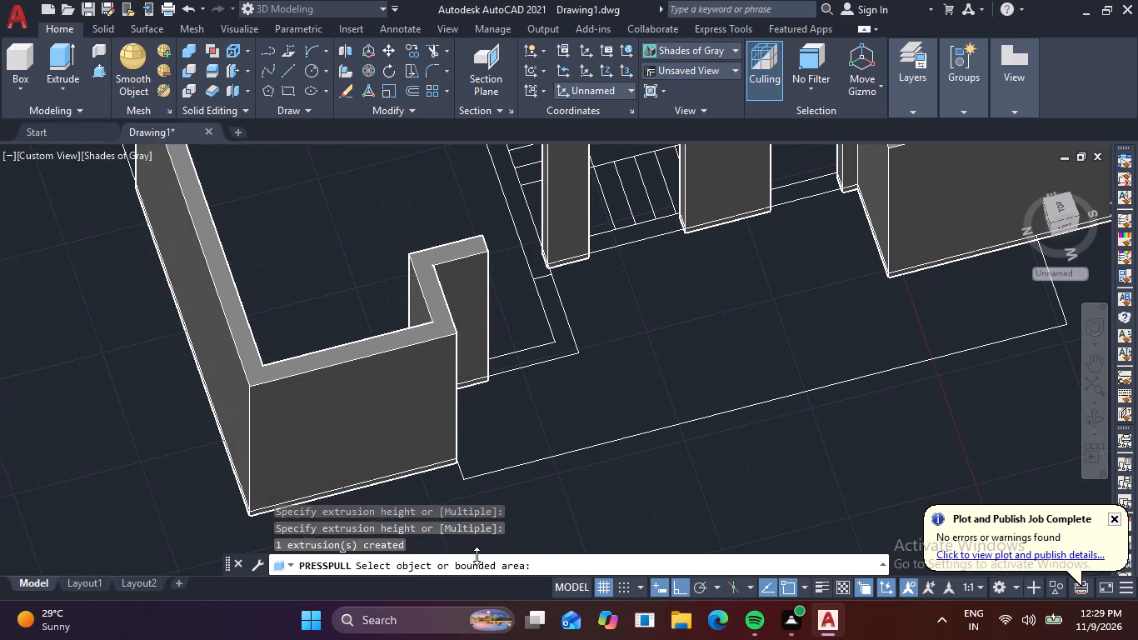
shift+middle_drag(494, 481, 622, 437)
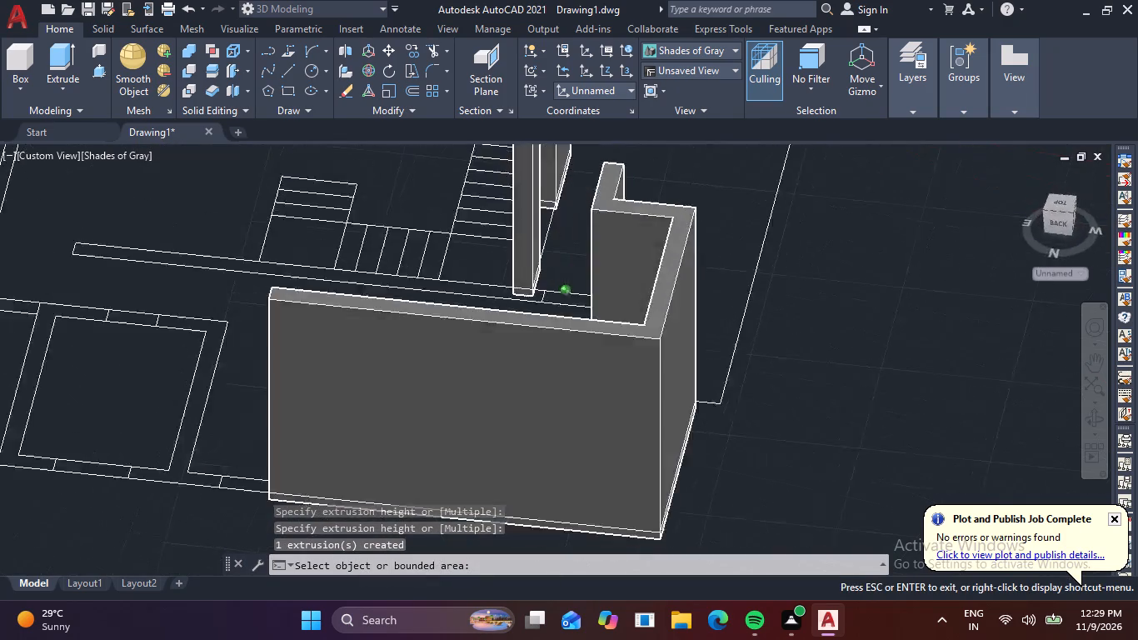
Presspull the wall running along the west side of the small northeast room, including its end returns, to the same 10' height.
shift+middle_drag(622, 437, 702, 440)
middle_drag(575, 463, 589, 310)
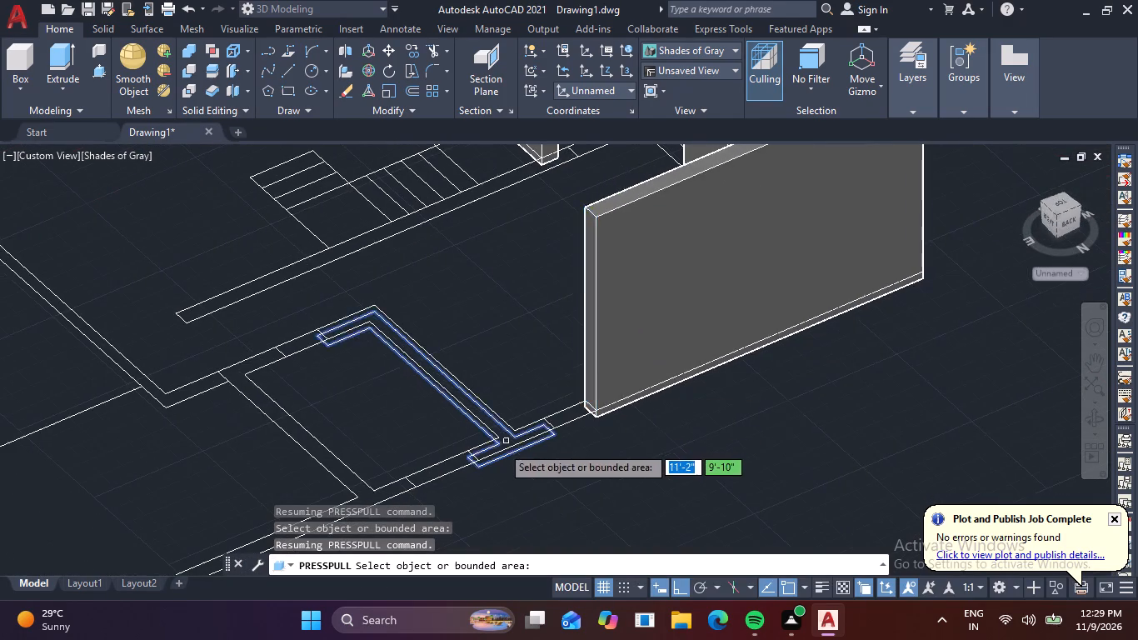
scroll(502, 446, up, 1)
click(503, 441)
key(space)
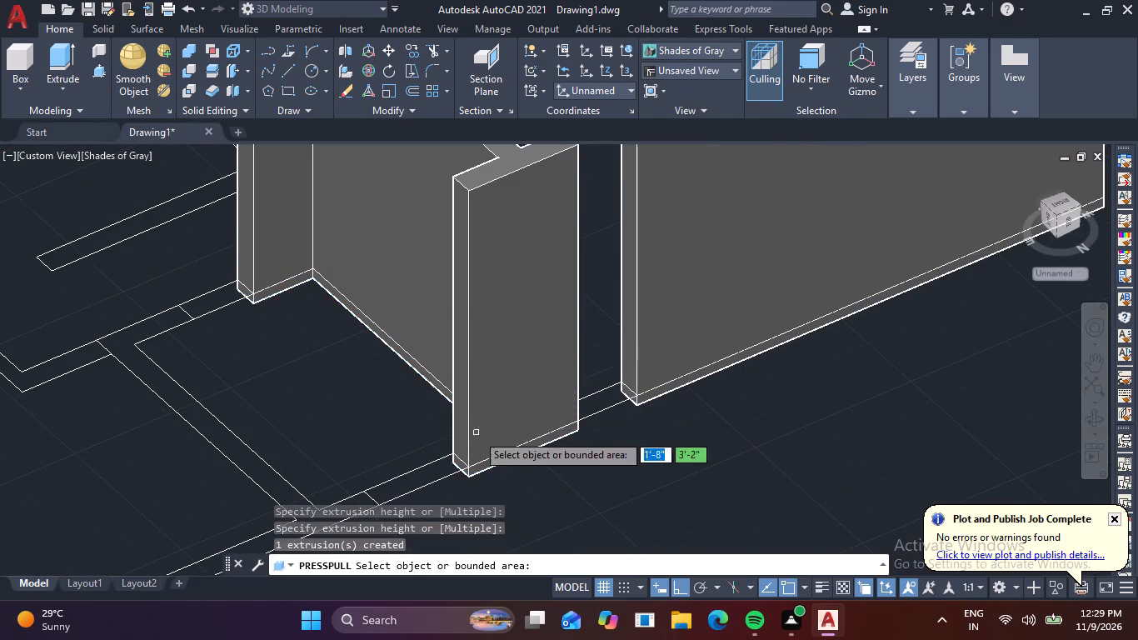
Presspull the long L-shaped wall on the east side, beside the rectangular outline, to the same 10' height.
scroll(463, 452, down, 1)
middle_drag(451, 465, 537, 412)
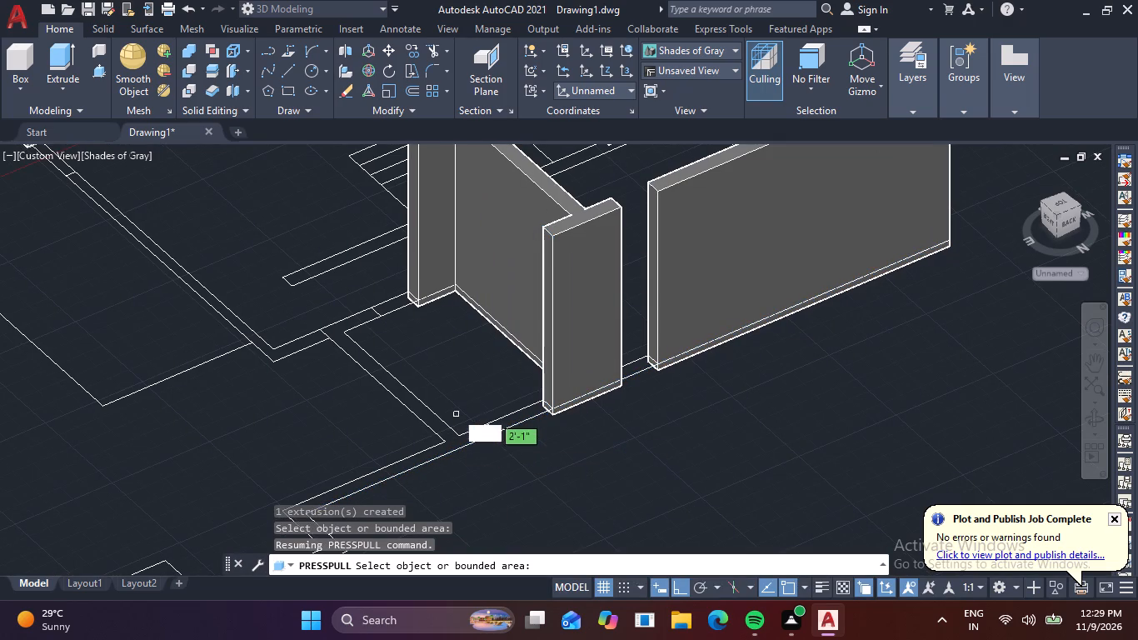
middle_drag(304, 365, 336, 392)
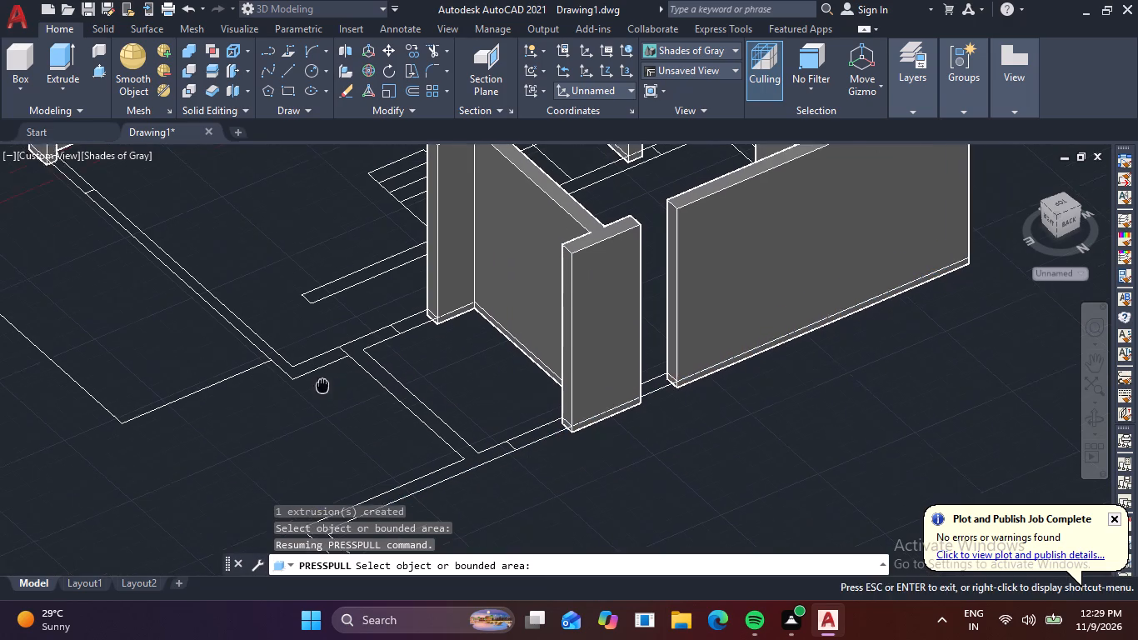
middle_drag(336, 392, 393, 417)
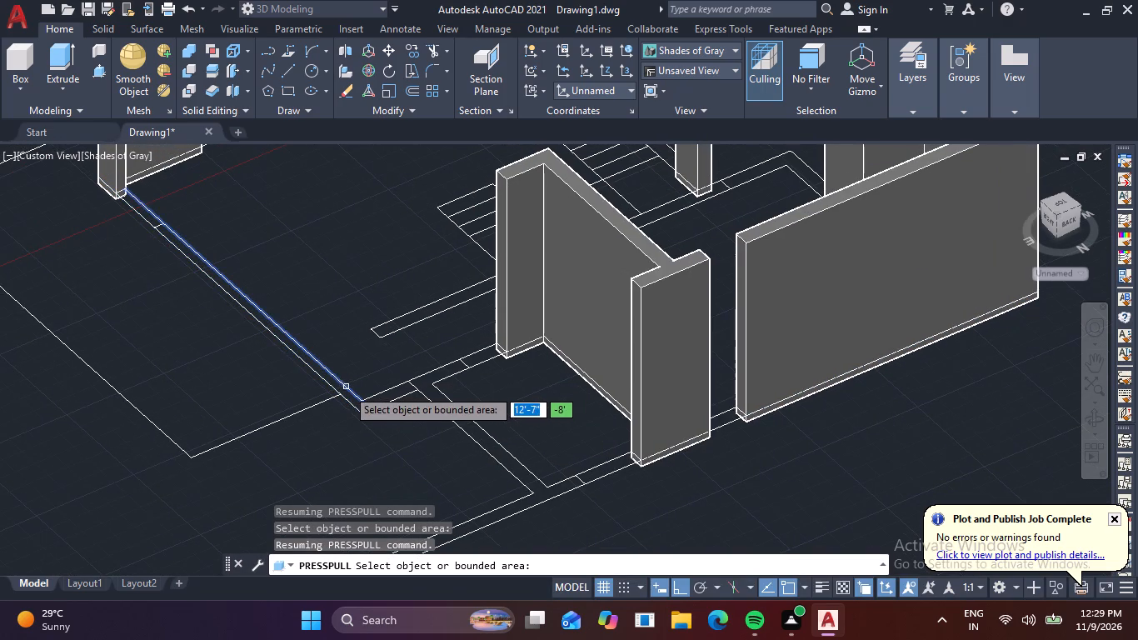
click(349, 397)
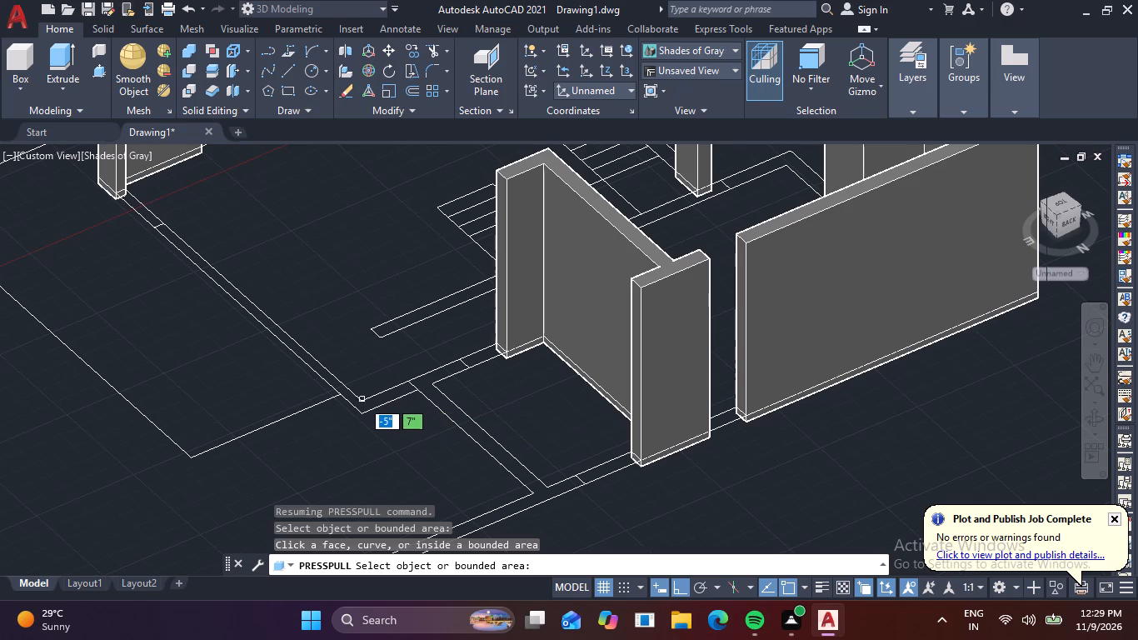
click(362, 403)
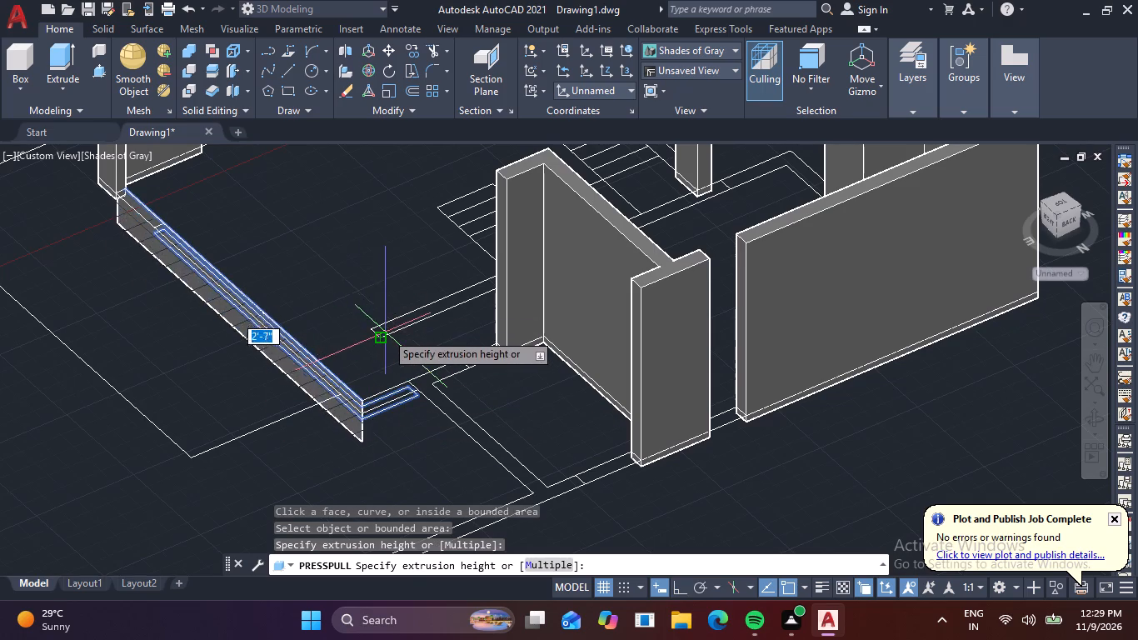
key(Escape)
key(space)
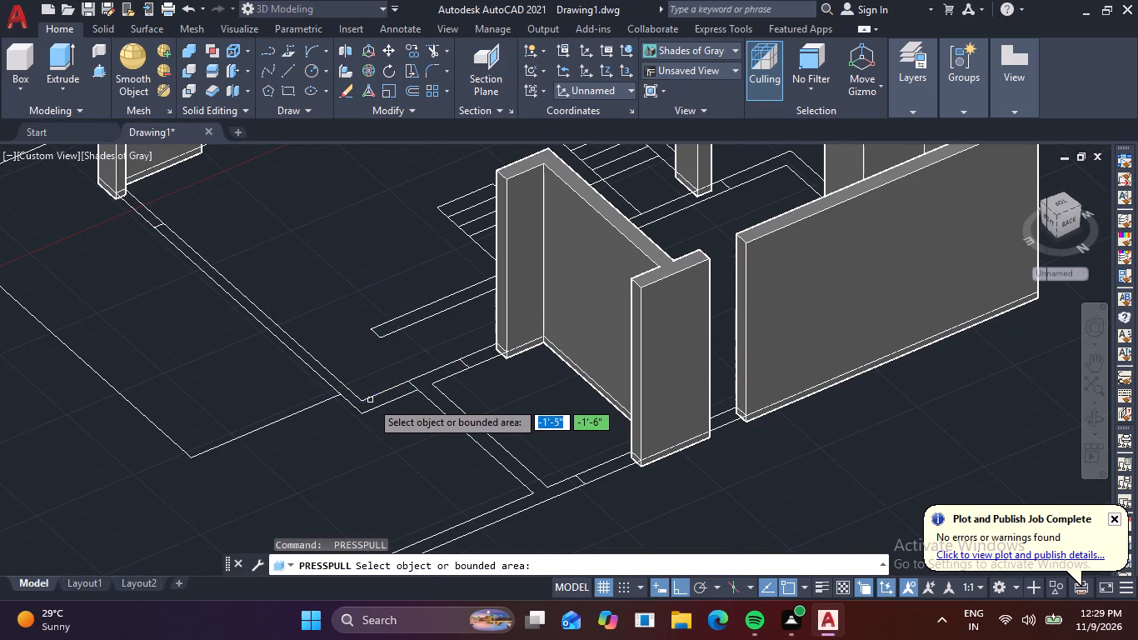
click(355, 402)
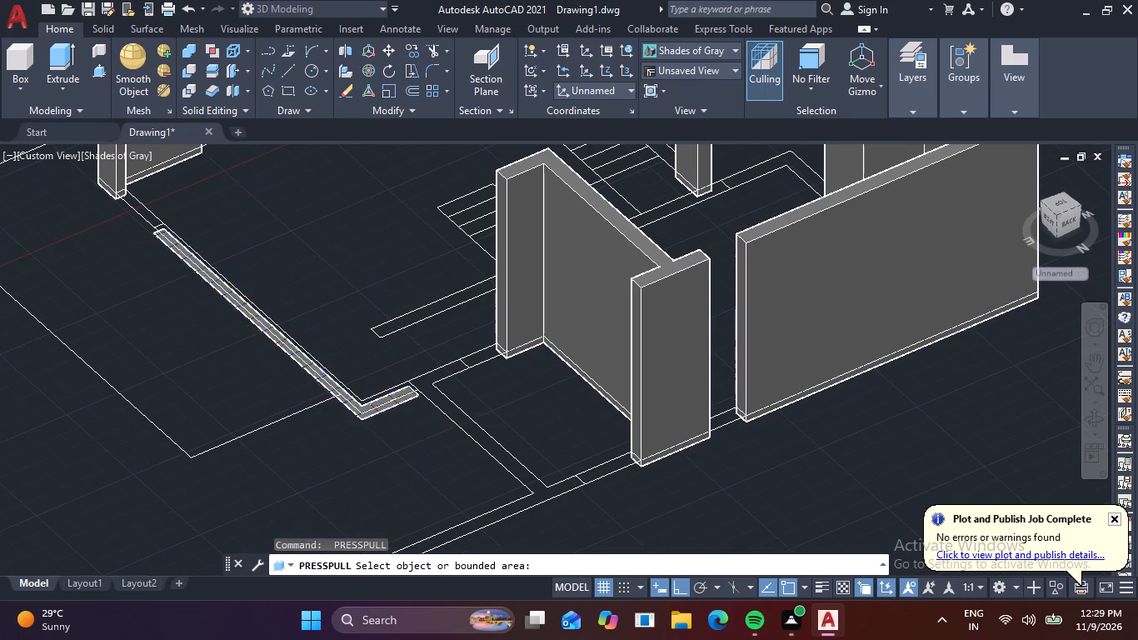
key(space)
scroll(552, 441, down, 1)
middle_drag(568, 457, 567, 454)
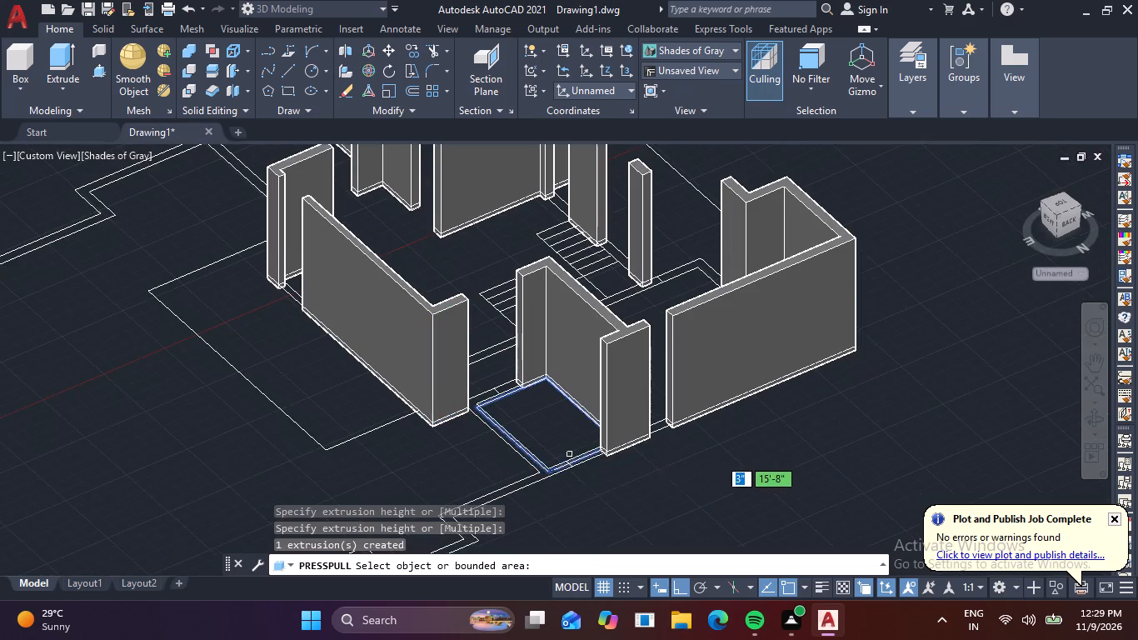
middle_drag(567, 454, 584, 378)
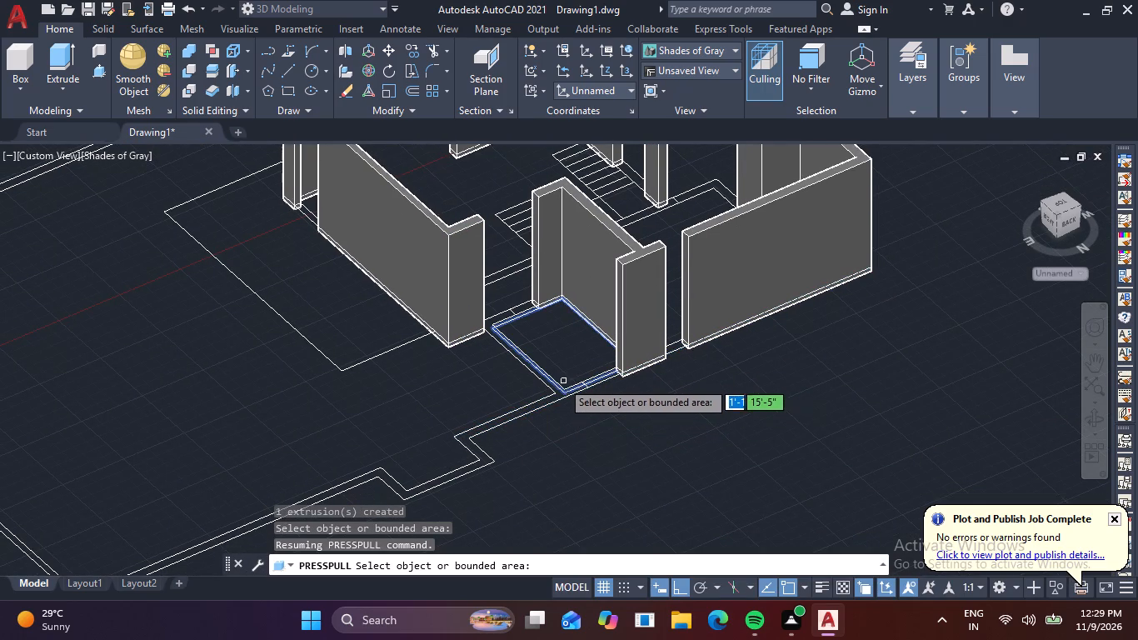
key(Escape)
key(Escape)
Extend the wall lines across the wall thickness at six corners of the stepped double-line boundary on the east side.
scroll(484, 494, down, 1)
middle_drag(508, 483, 672, 444)
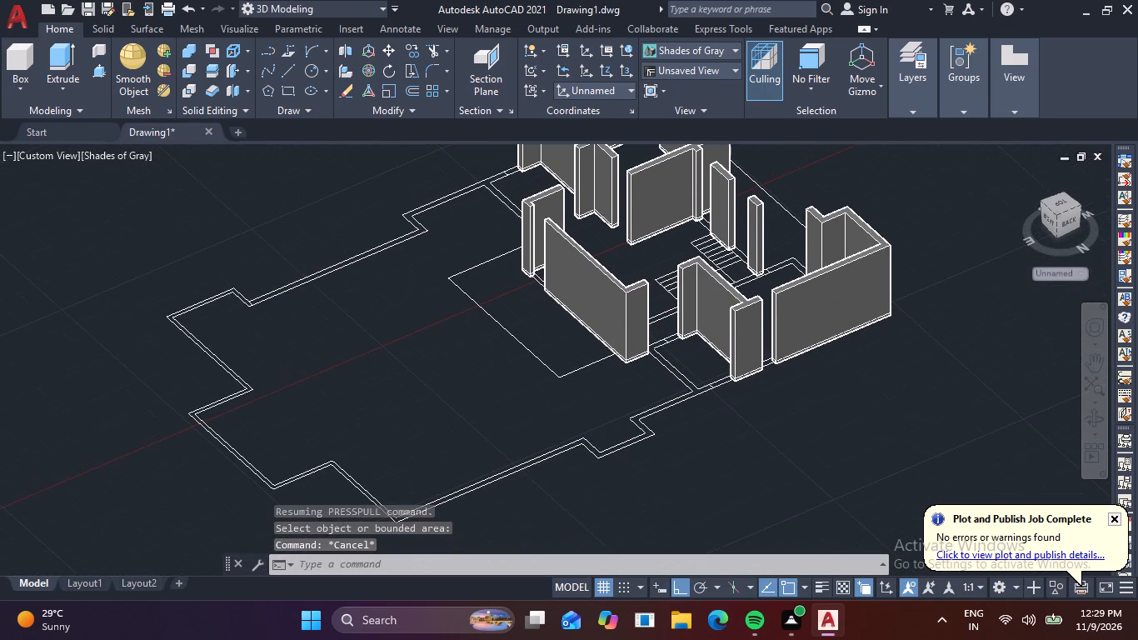
key(e)
key(x)
key(space)
scroll(513, 477, up, 2)
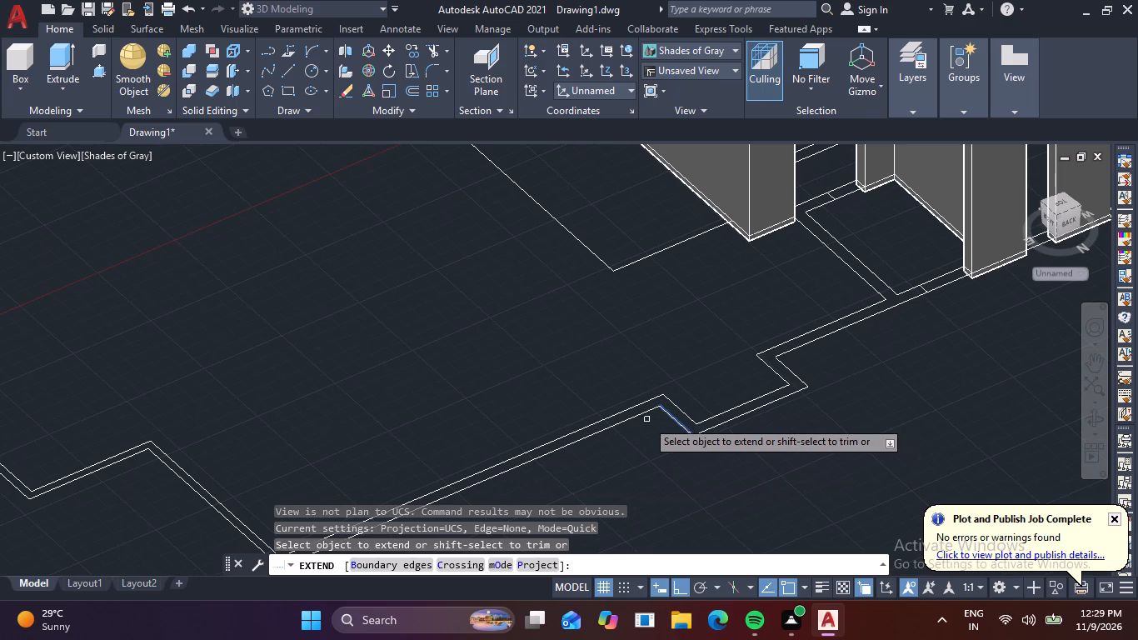
click(649, 409)
middle_drag(574, 462, 846, 367)
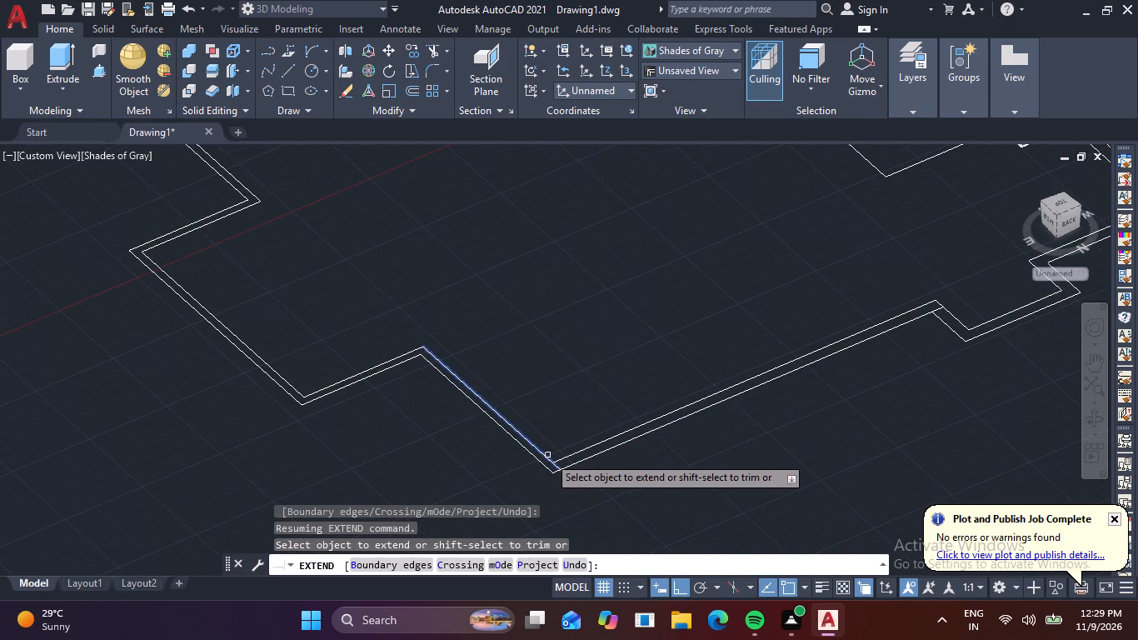
click(548, 456)
middle_drag(512, 387, 795, 507)
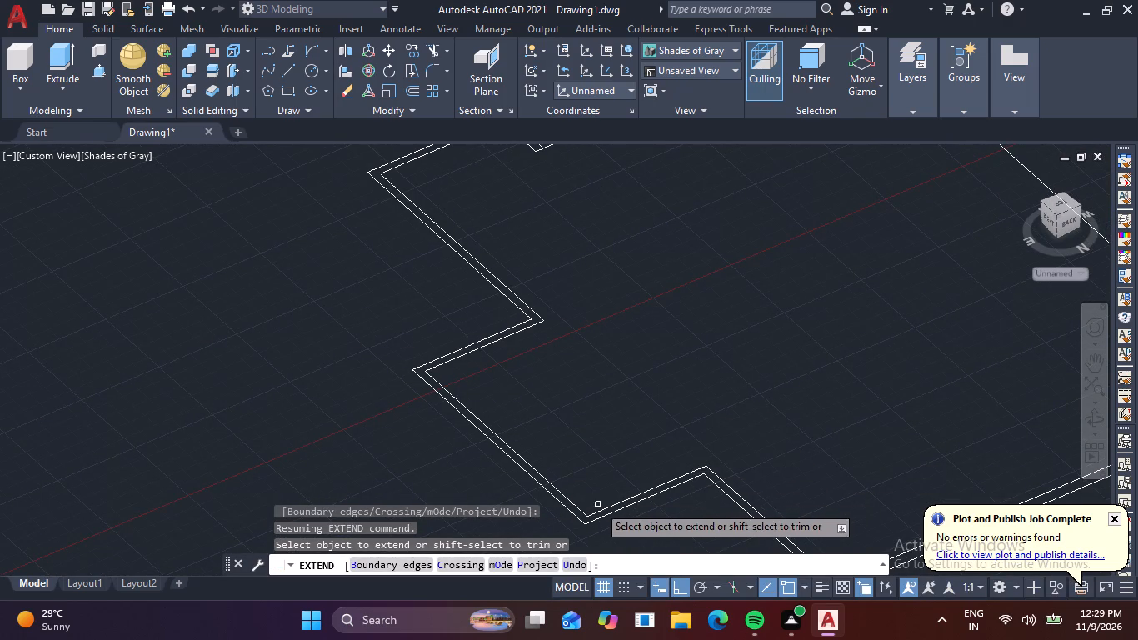
click(592, 513)
middle_drag(612, 399, 646, 524)
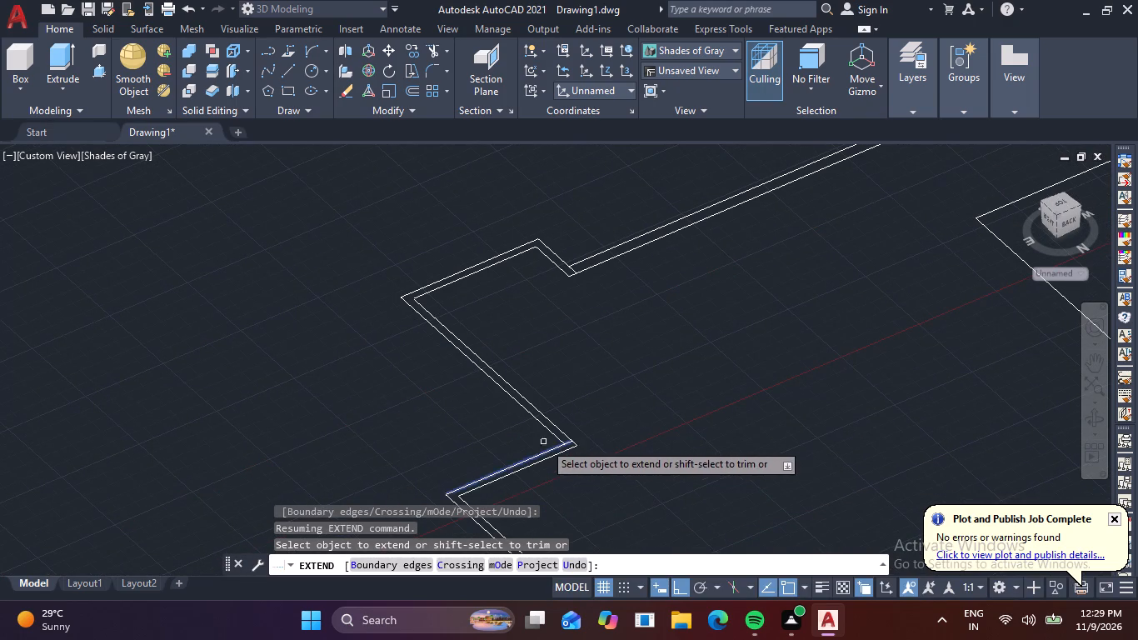
click(552, 448)
middle_drag(675, 354, 691, 502)
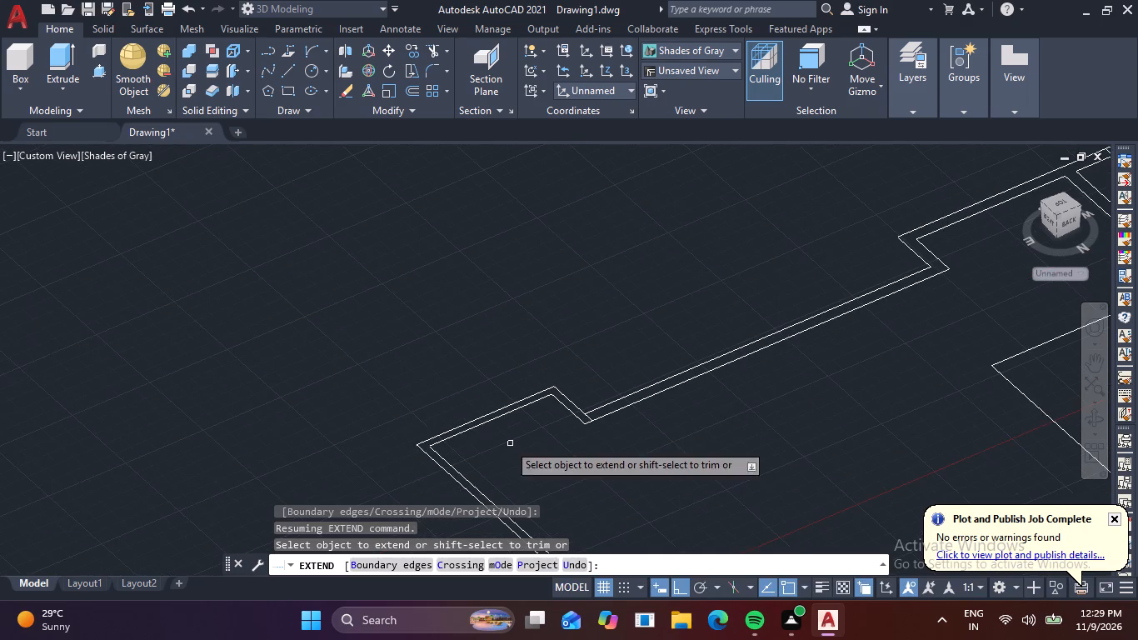
click(442, 443)
middle_drag(674, 448, 482, 515)
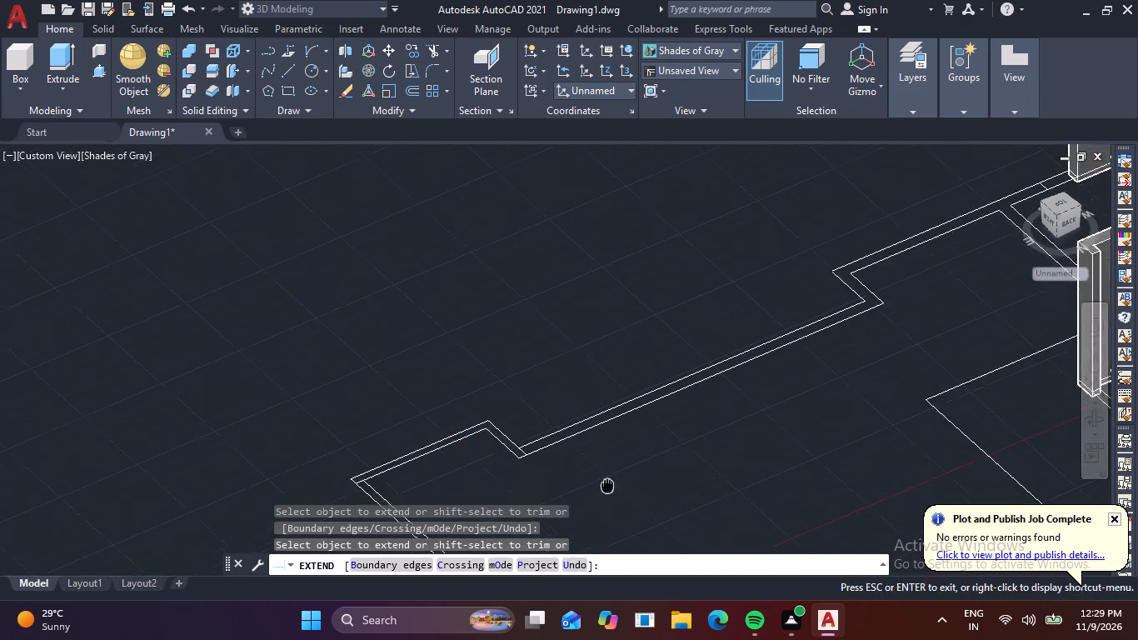
middle_drag(482, 515, 451, 532)
click(701, 343)
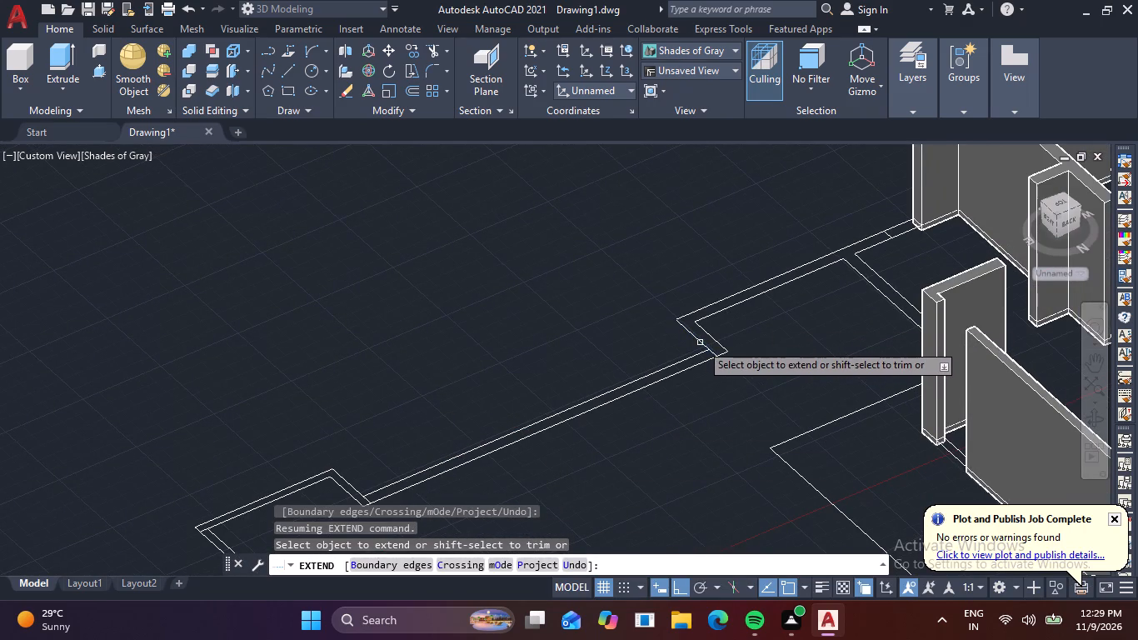
key(Escape)
Extend the inner line of the small northeast room's east wall to the outer line of the north boundary.
middle_drag(709, 464, 581, 333)
scroll(571, 336, down, 2)
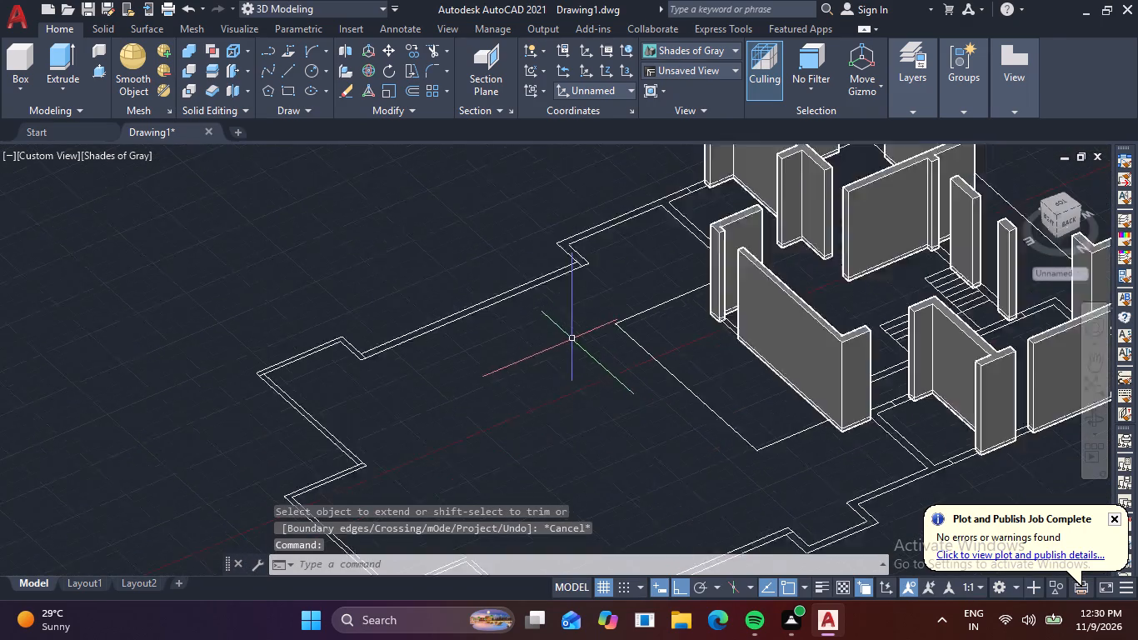
scroll(833, 407, up, 3)
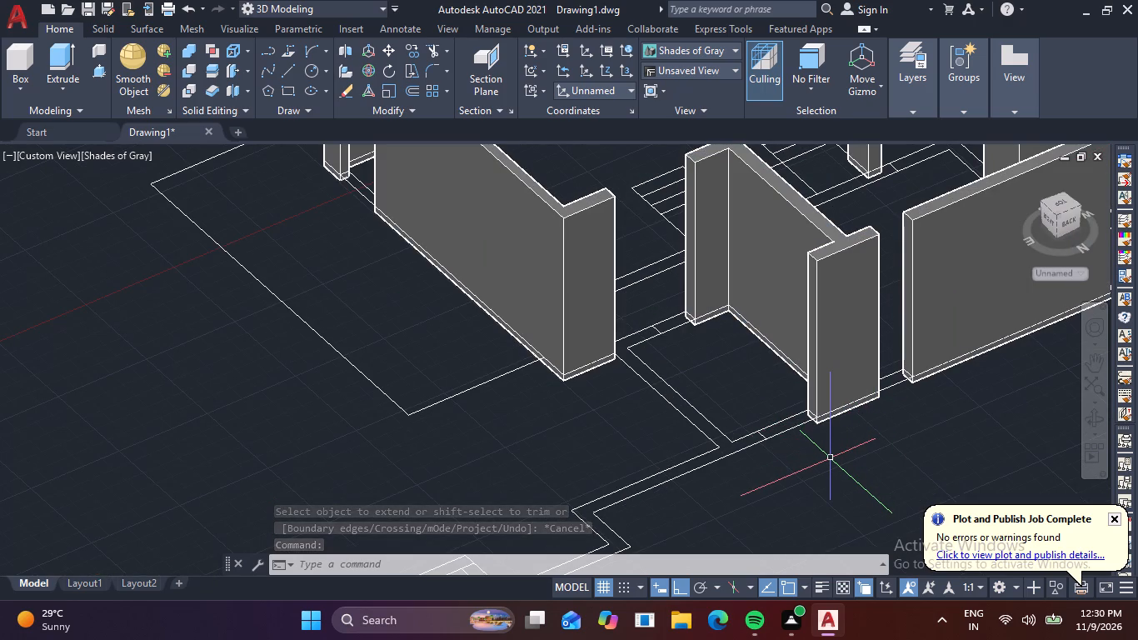
scroll(832, 458, down, 2)
scroll(739, 439, up, 2)
middle_drag(843, 479, 767, 472)
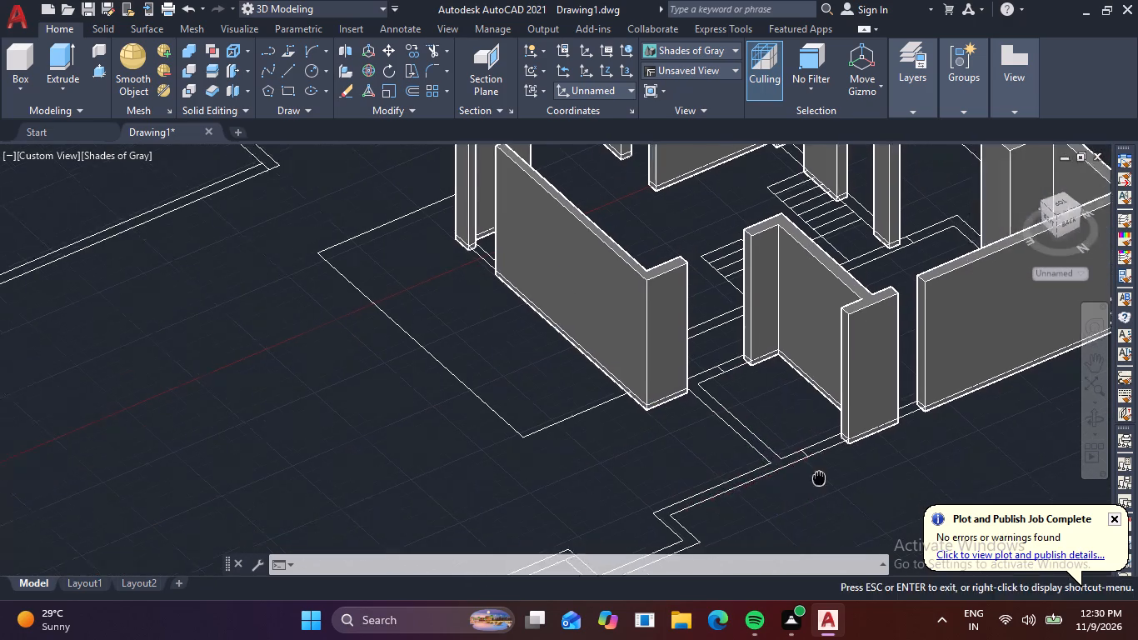
middle_drag(767, 472, 713, 483)
scroll(683, 417, up, 2)
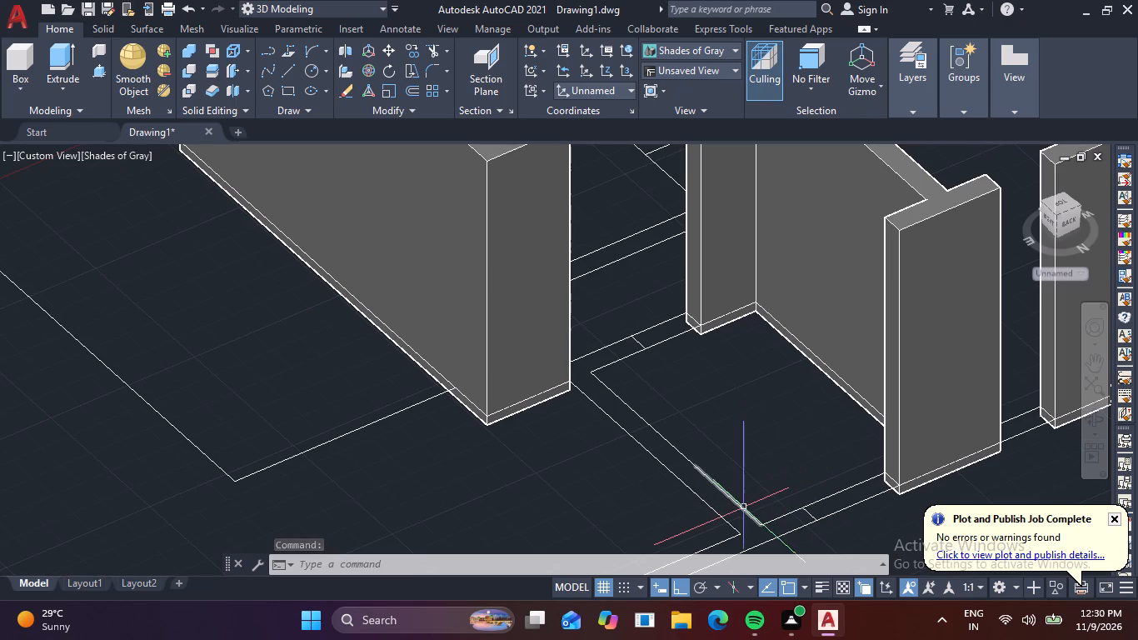
key(e)
key(x)
key(space)
middle_drag(721, 495, 695, 415)
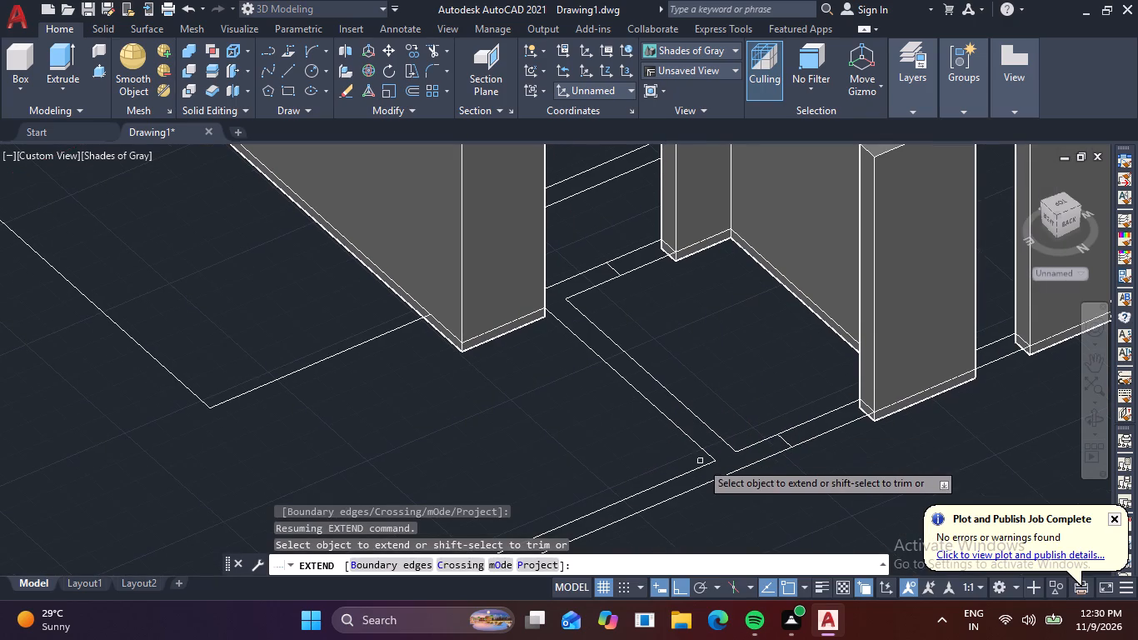
click(707, 450)
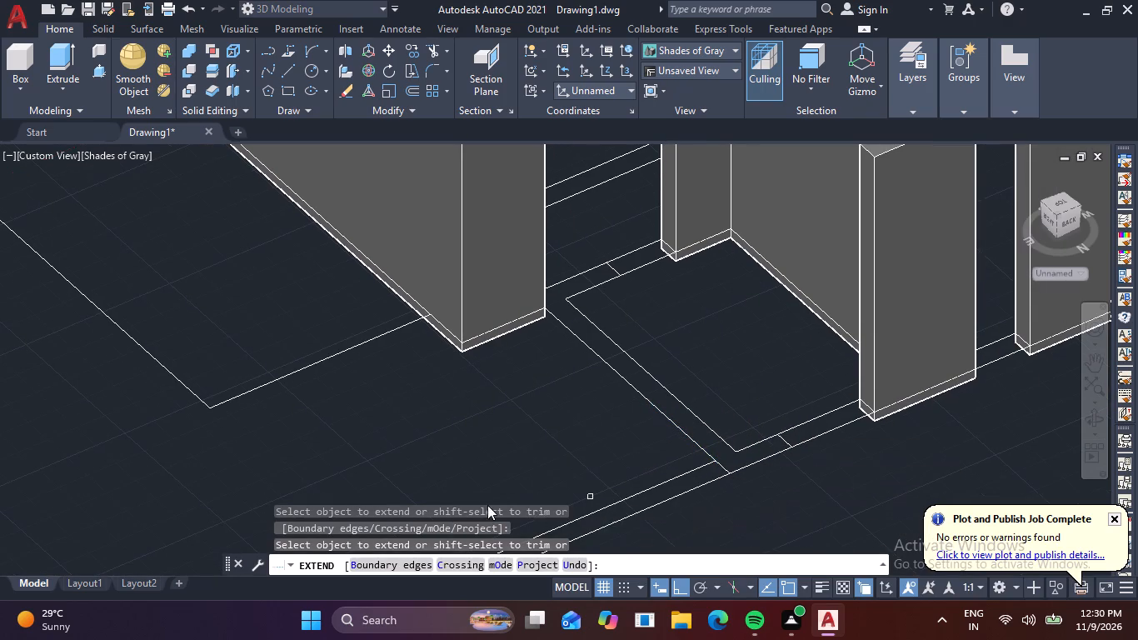
Extend the matching wall line on the south side to the outer line of the south boundary.
scroll(487, 505, down, 2)
scroll(519, 439, down, 1)
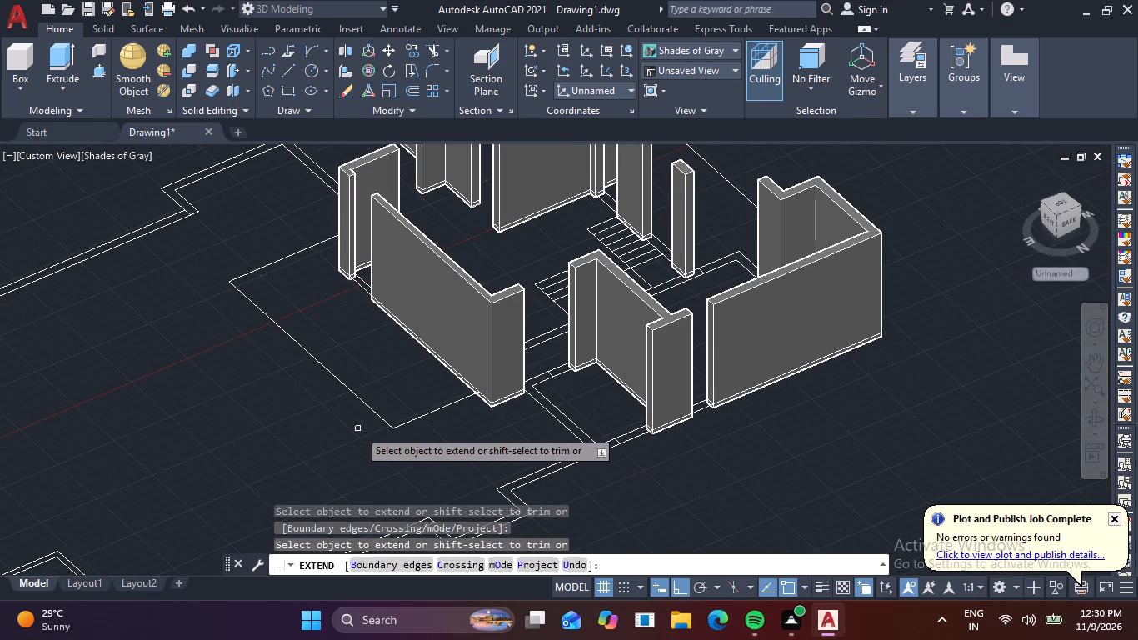
shift+middle_drag(347, 420, 582, 412)
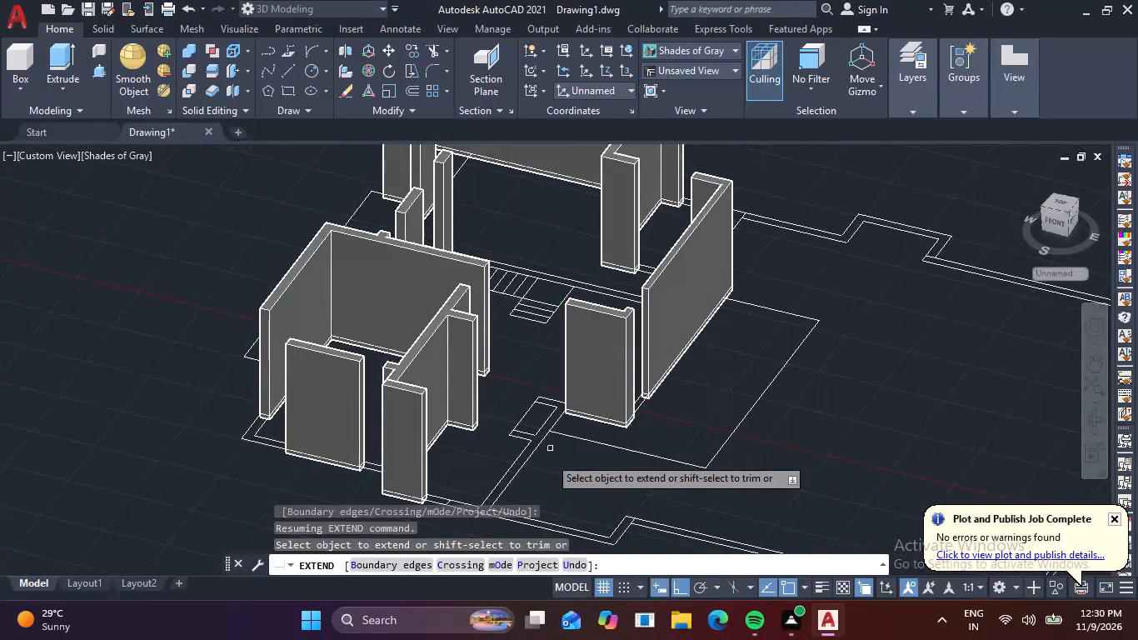
middle_drag(547, 466, 586, 369)
scroll(537, 426, up, 3)
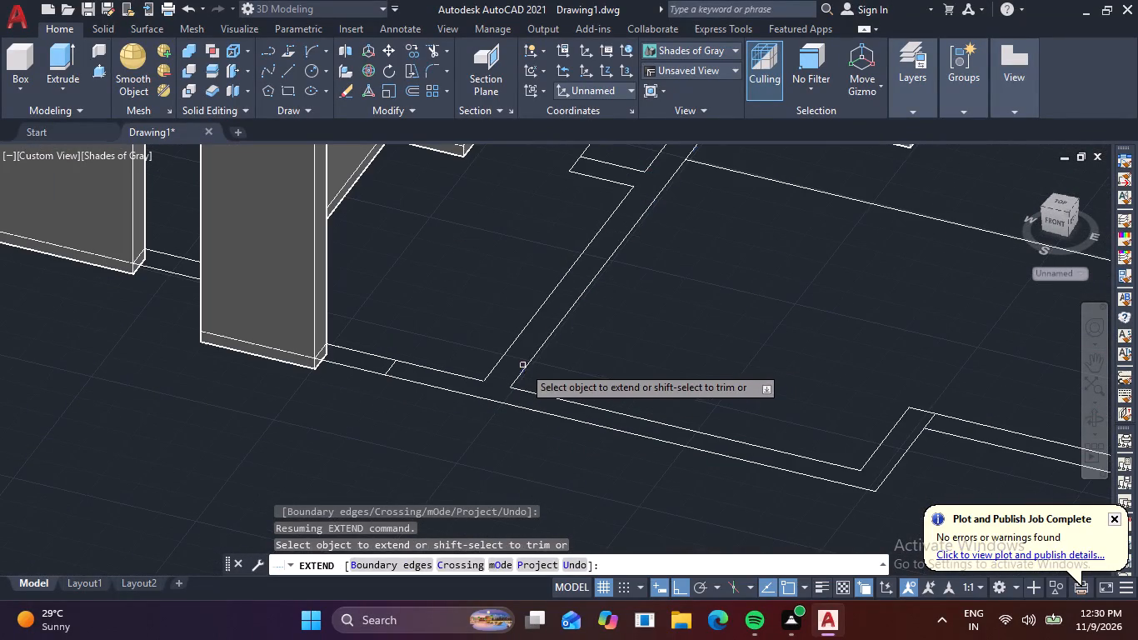
click(523, 366)
scroll(636, 364, down, 2)
middle_drag(658, 366, 663, 424)
key(Escape)
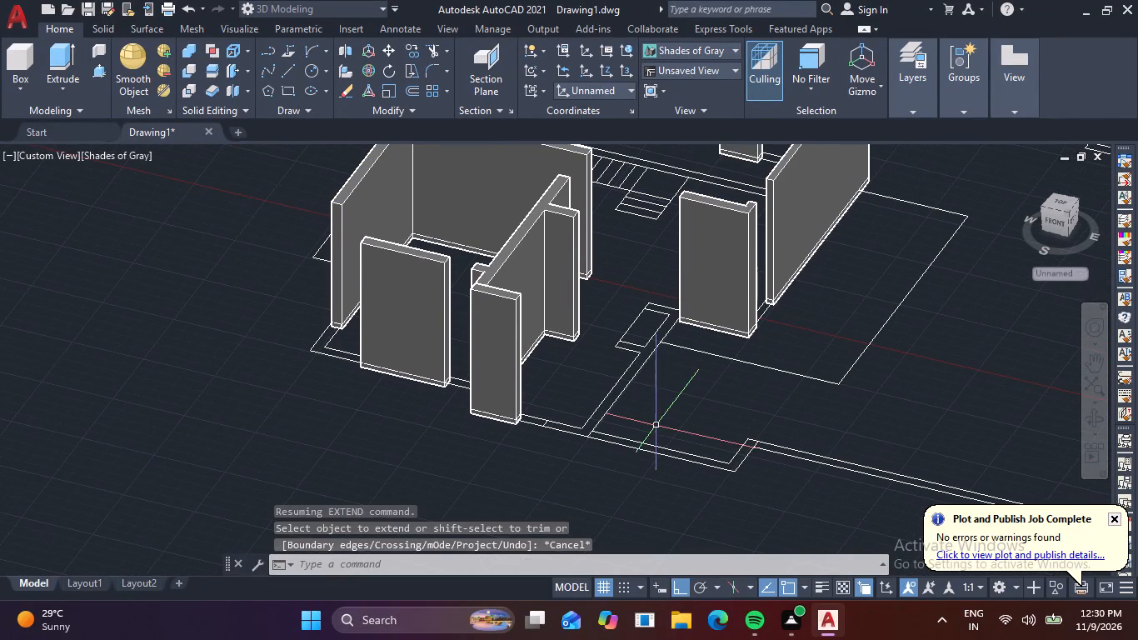
key(Escape)
key(Escape)
Presspull the wall strip running south from the small rectangular niche to the same 10' height.
scroll(671, 341, up, 2)
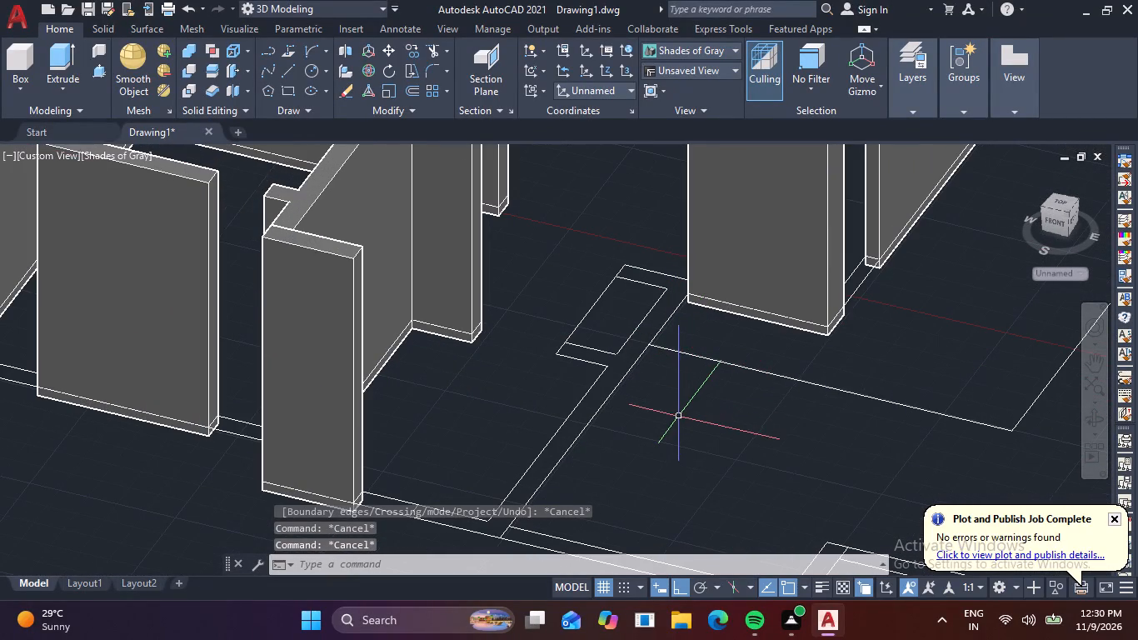
click(96, 68)
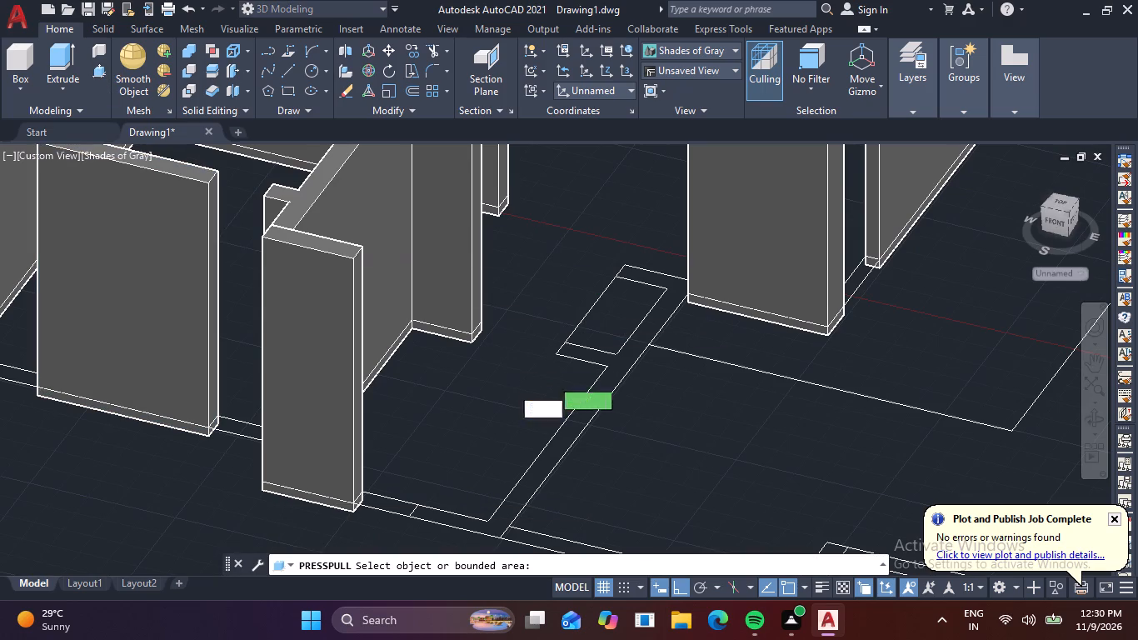
click(589, 417)
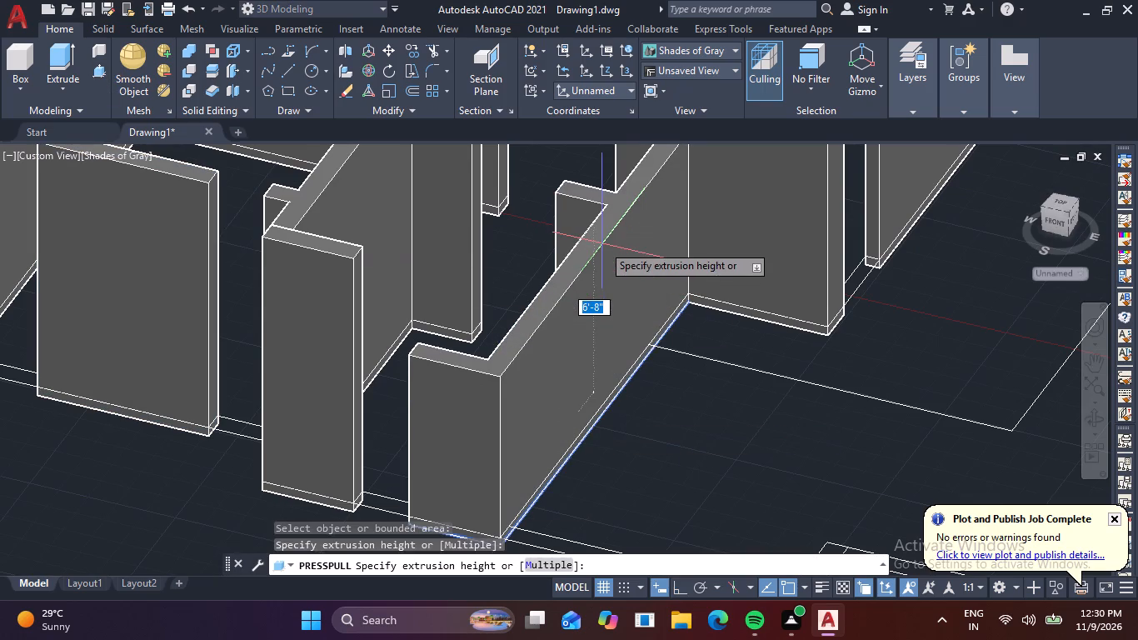
key(space)
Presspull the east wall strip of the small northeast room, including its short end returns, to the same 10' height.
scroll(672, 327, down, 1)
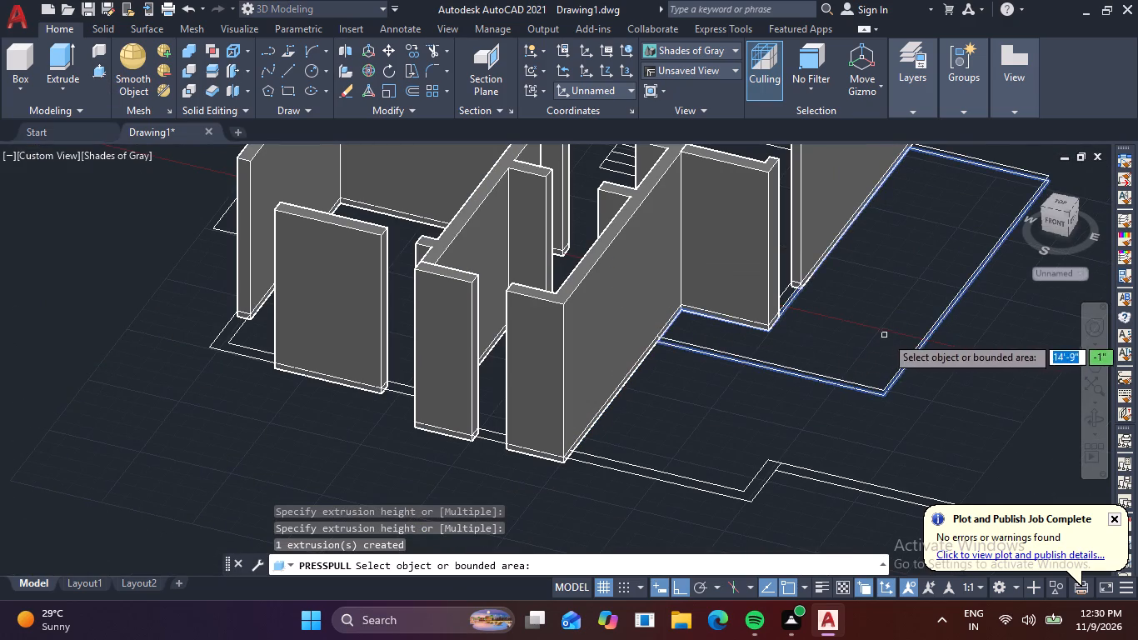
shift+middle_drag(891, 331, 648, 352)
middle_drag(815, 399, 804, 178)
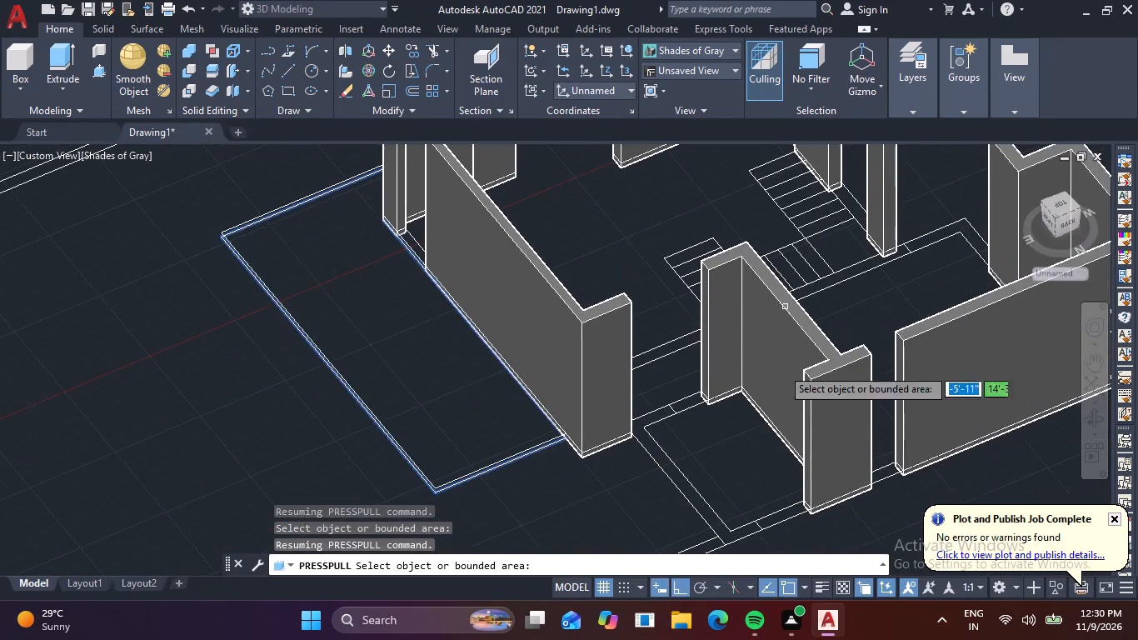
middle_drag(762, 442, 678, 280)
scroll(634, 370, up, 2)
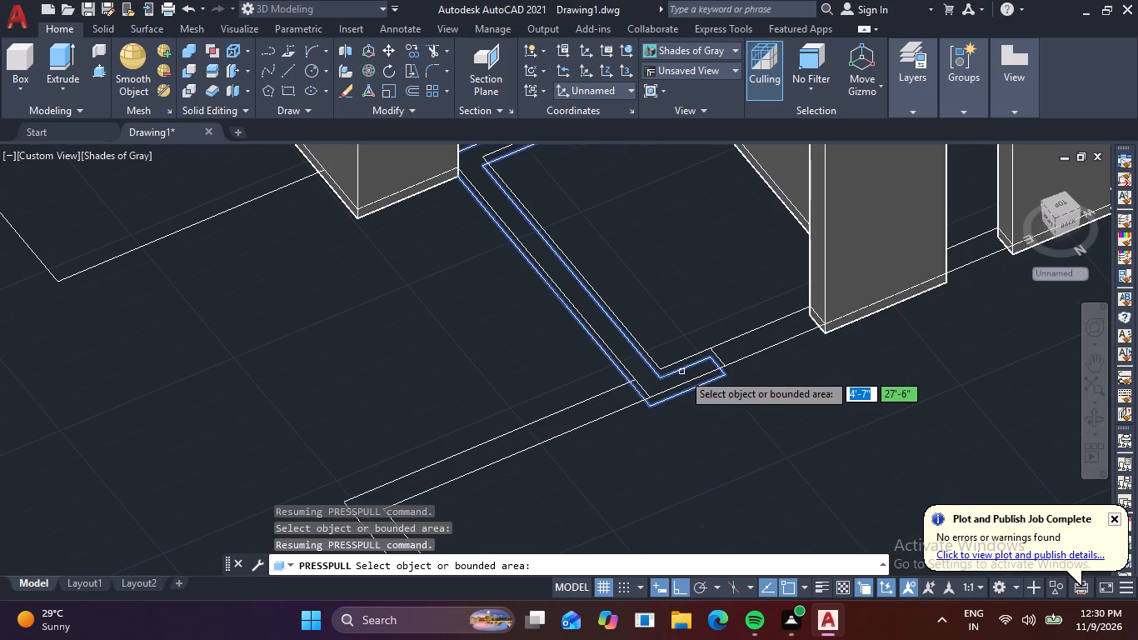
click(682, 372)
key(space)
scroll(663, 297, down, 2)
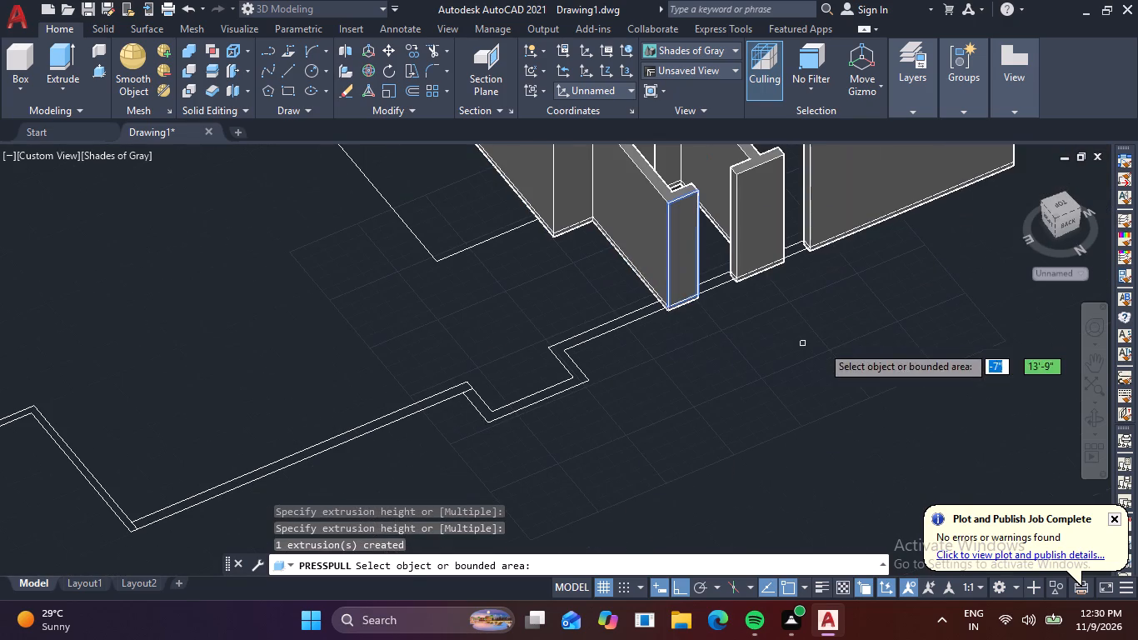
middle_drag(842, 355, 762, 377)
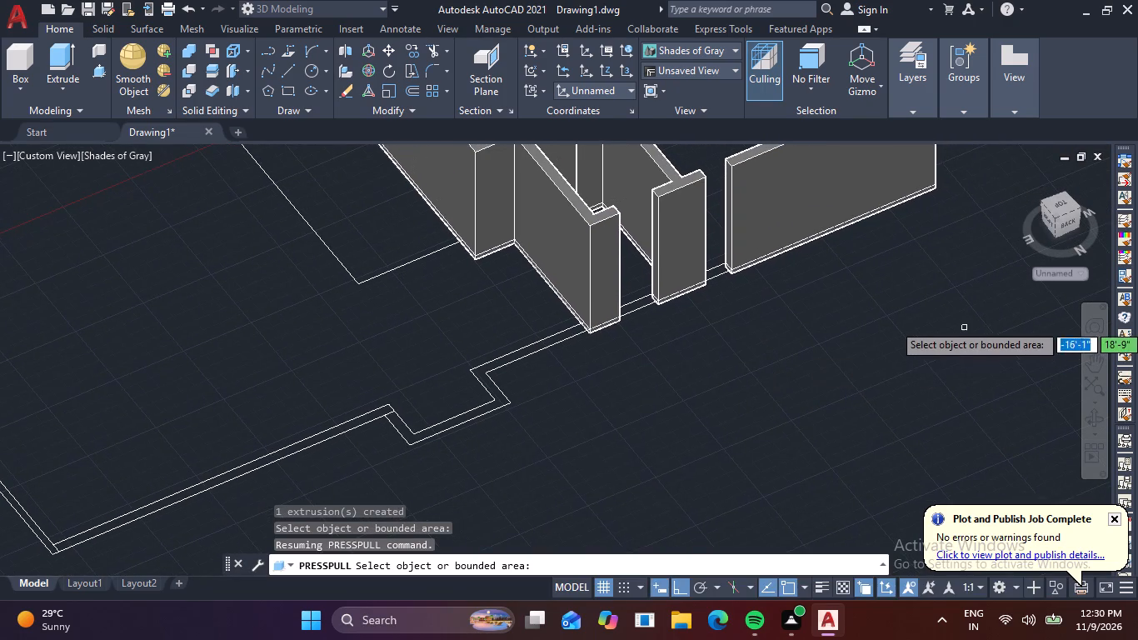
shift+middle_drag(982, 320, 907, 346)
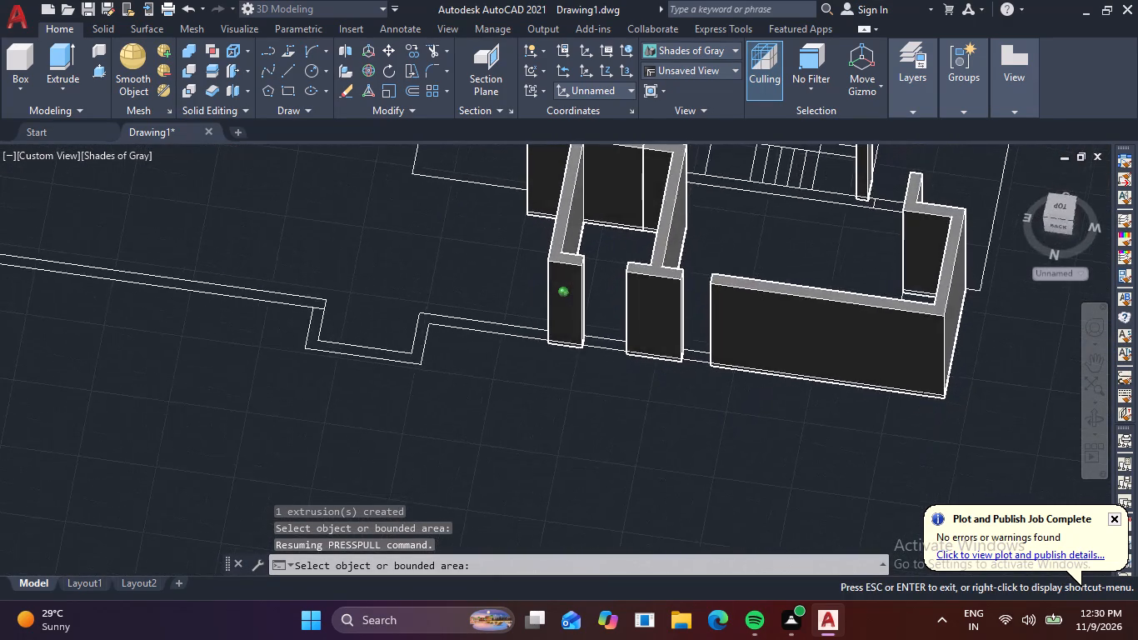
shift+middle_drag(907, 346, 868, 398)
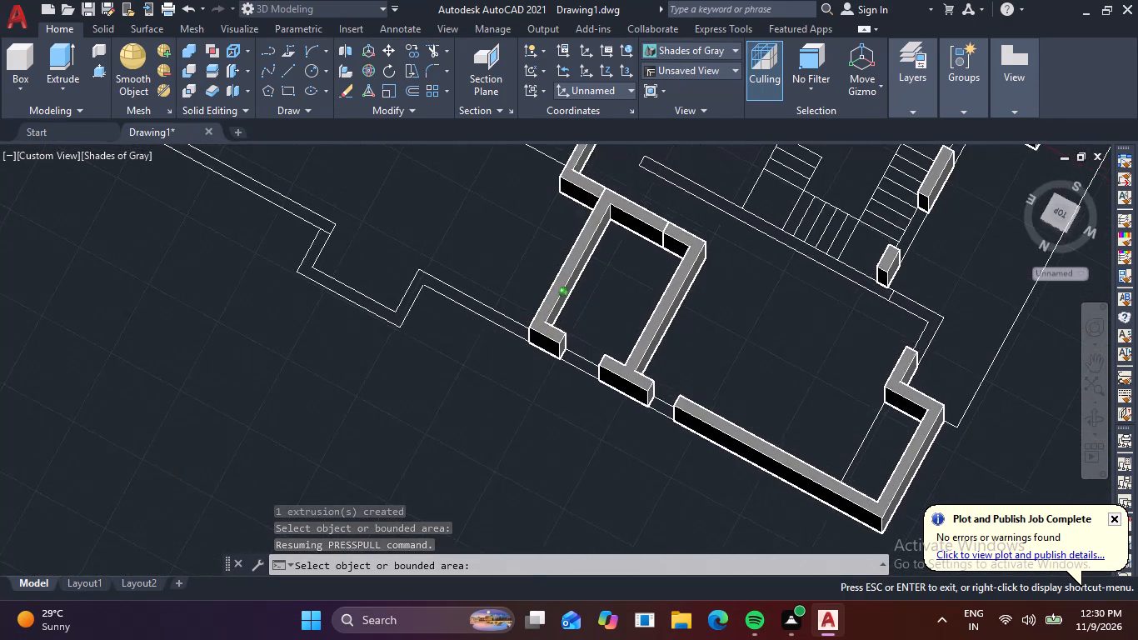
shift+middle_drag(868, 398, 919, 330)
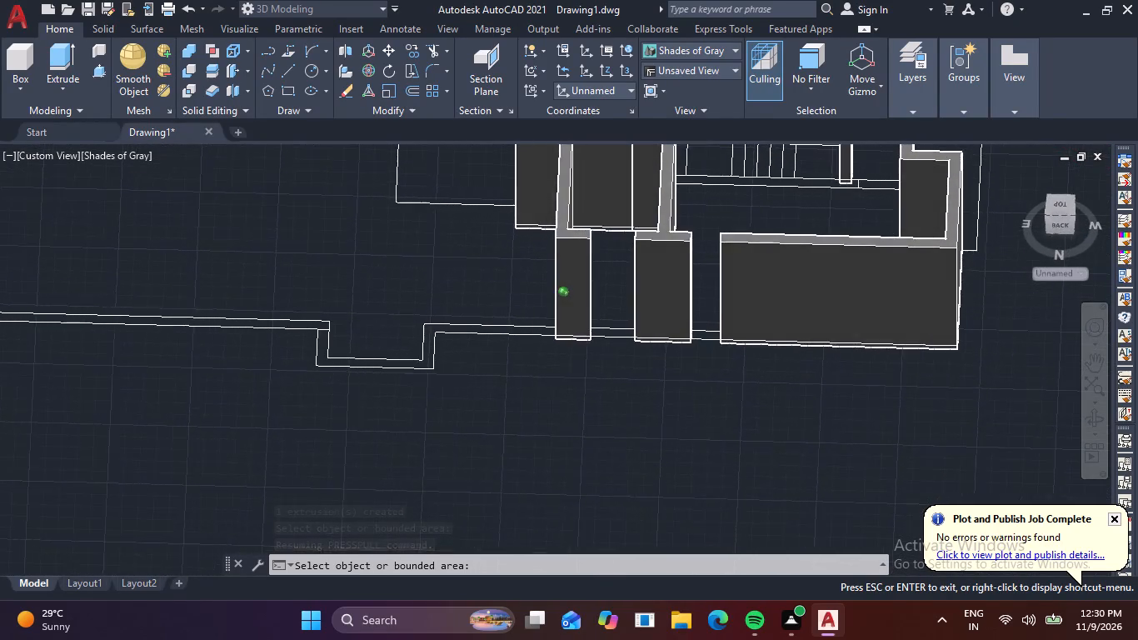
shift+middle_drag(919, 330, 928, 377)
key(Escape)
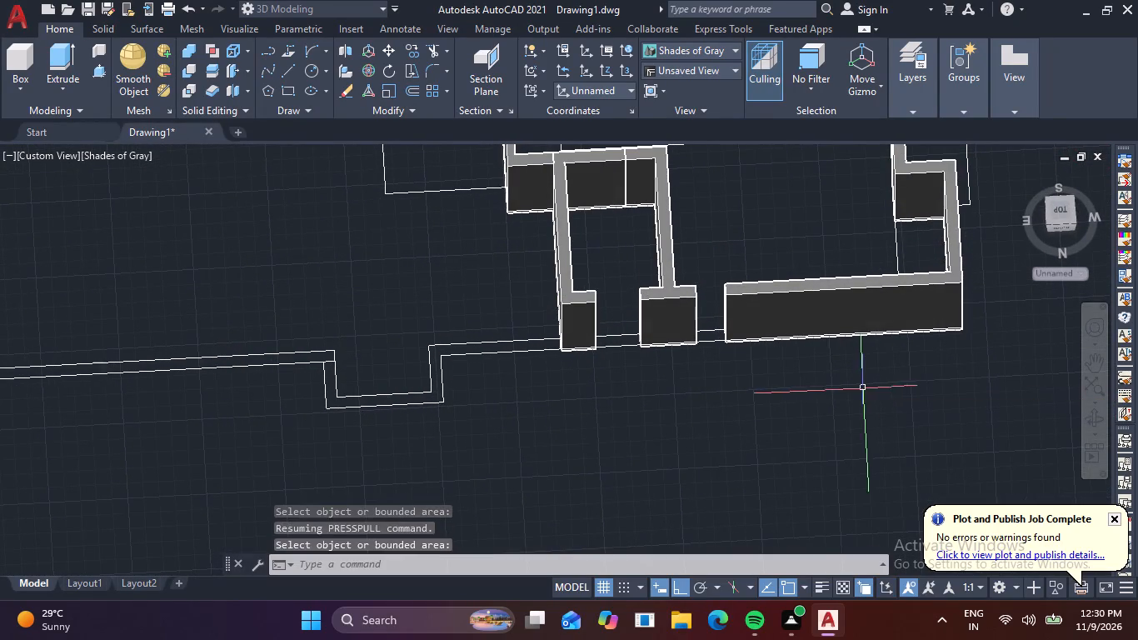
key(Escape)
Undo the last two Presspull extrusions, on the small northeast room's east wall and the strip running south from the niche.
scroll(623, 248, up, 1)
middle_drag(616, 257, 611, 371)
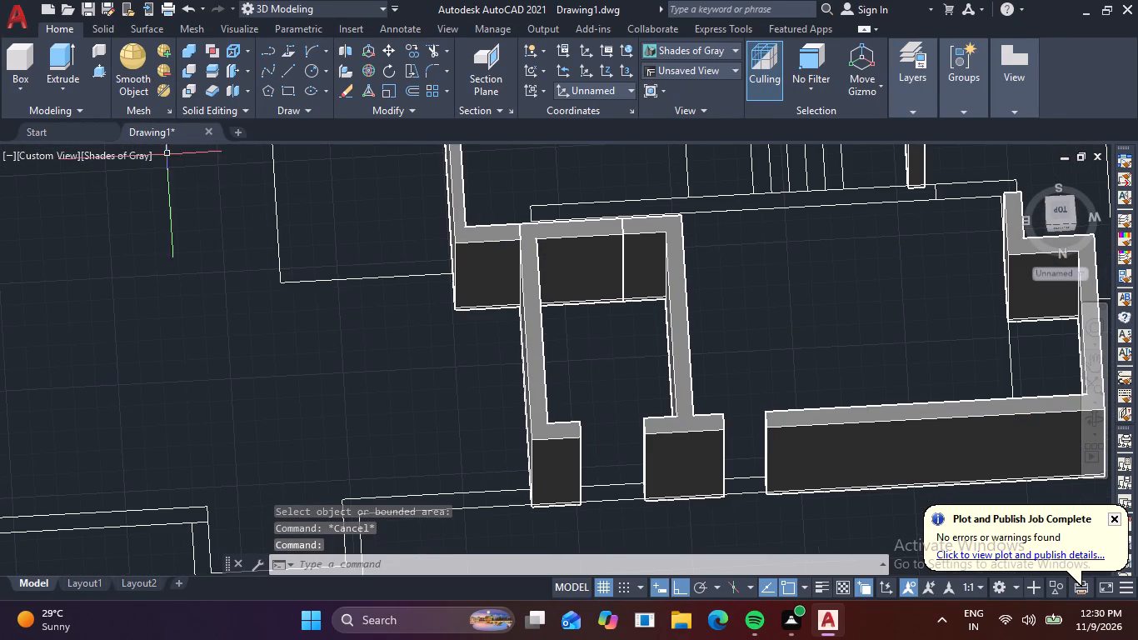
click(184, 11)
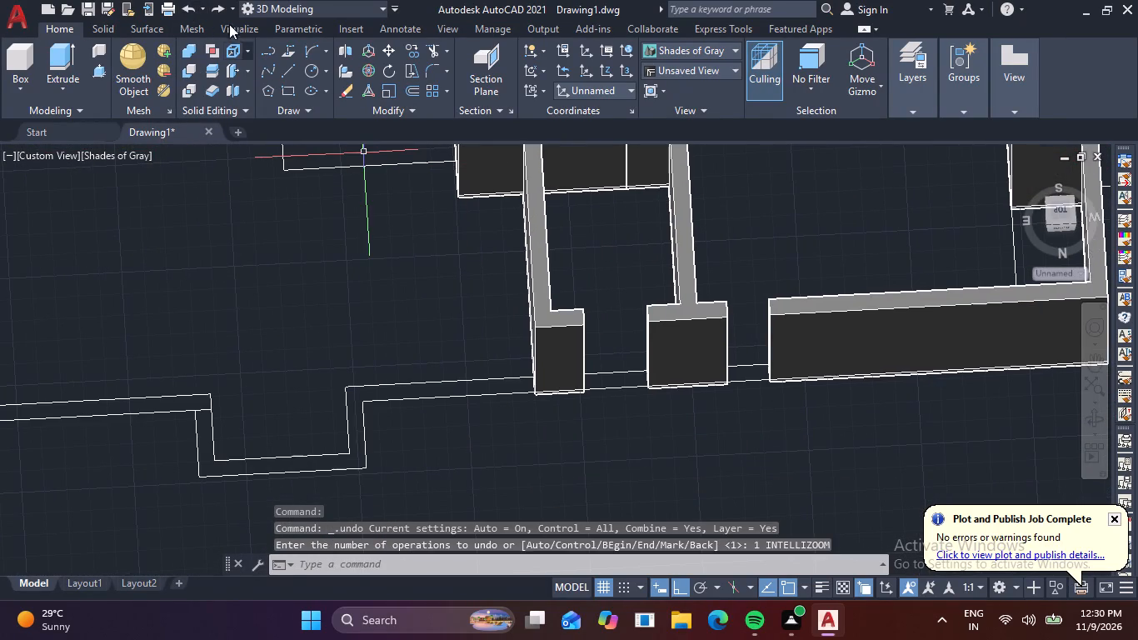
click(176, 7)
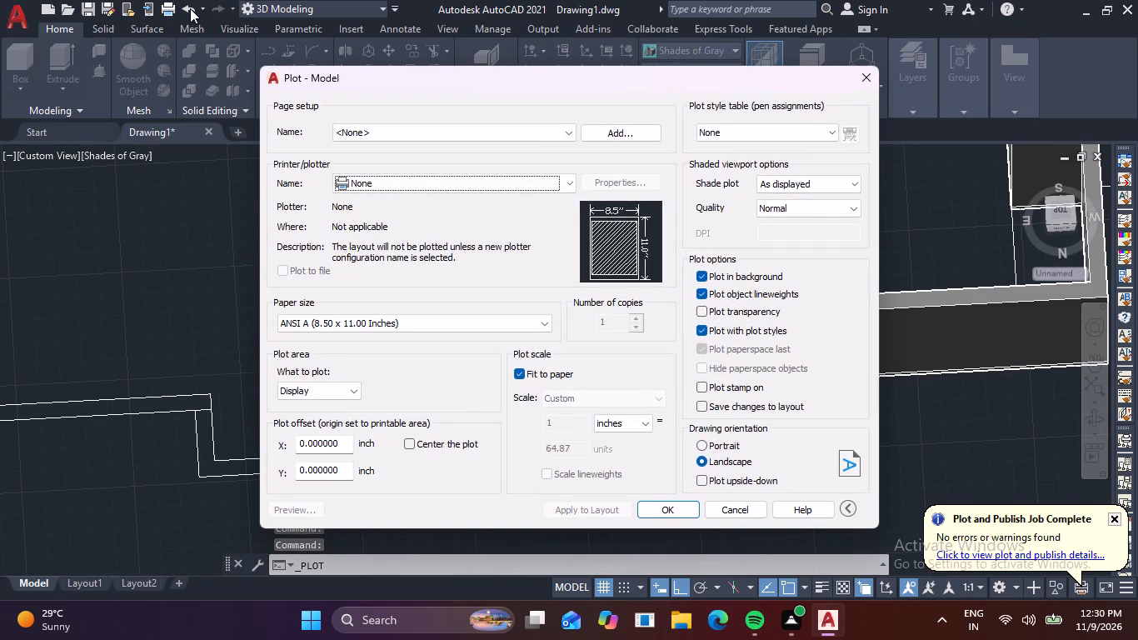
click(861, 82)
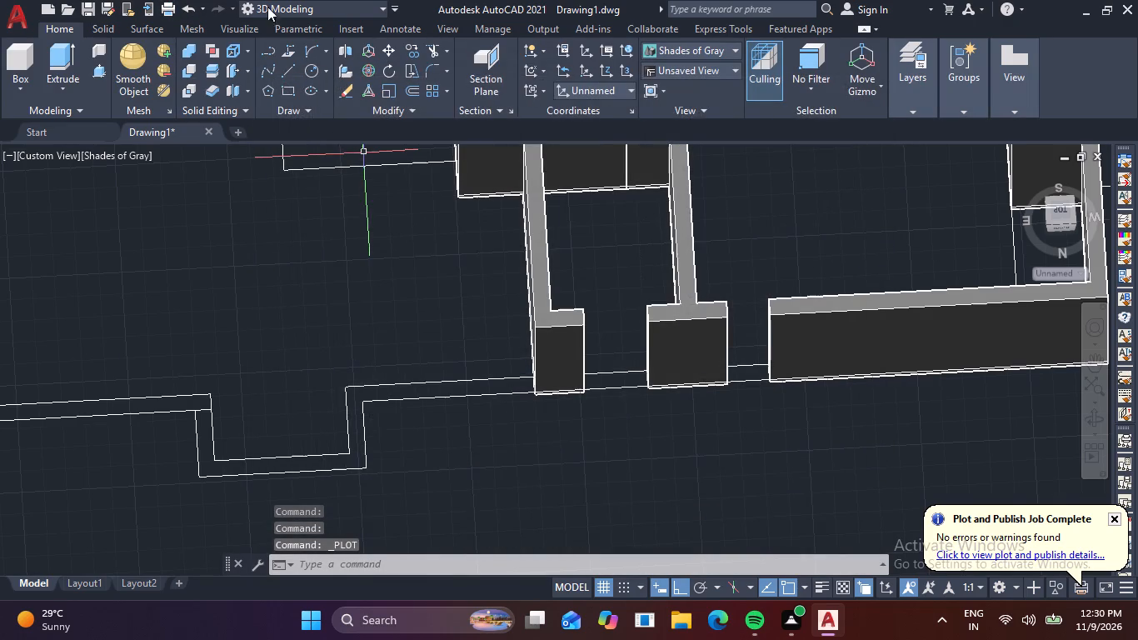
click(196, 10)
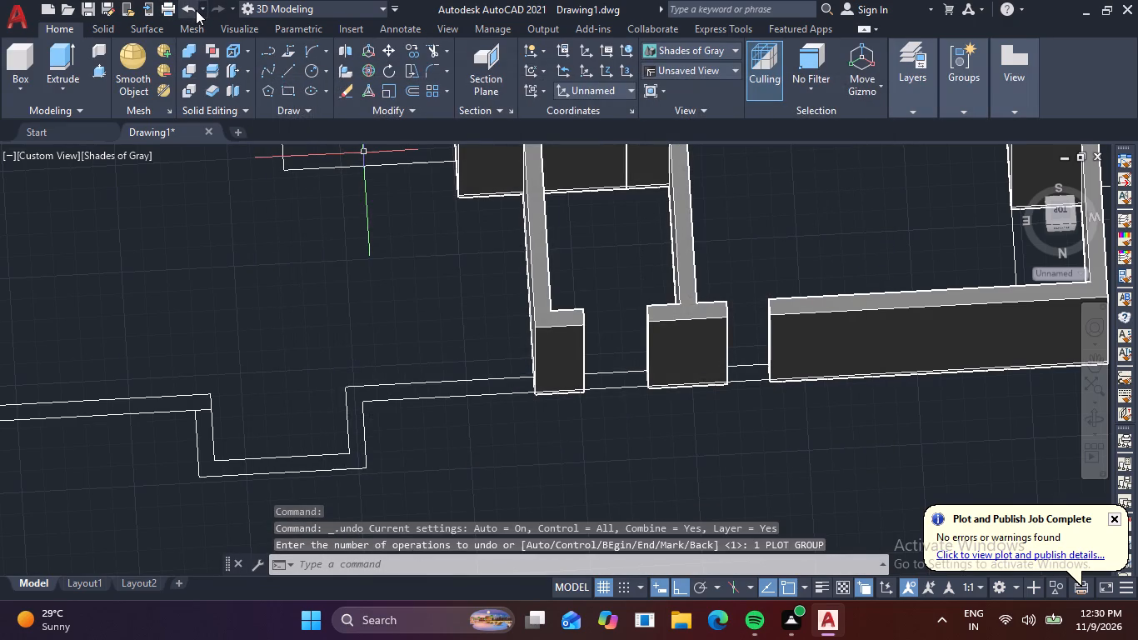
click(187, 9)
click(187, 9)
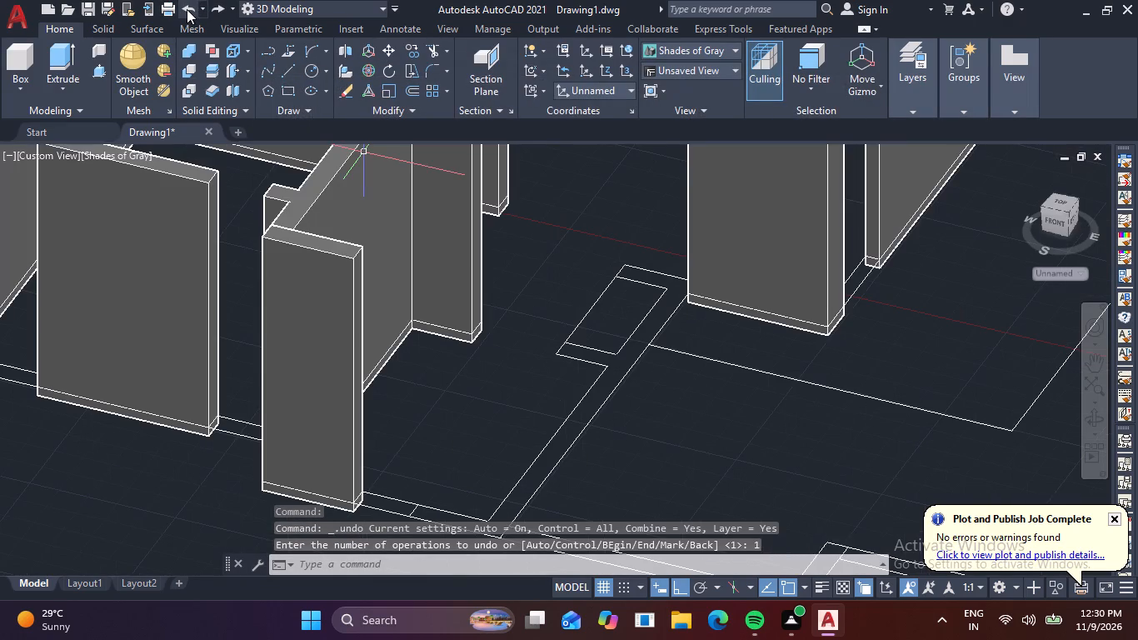
Presspull the wall strip that runs from the small rectangular niche to the south boundary to the same 10' height again.
scroll(449, 207, down, 2)
scroll(512, 299, up, 3)
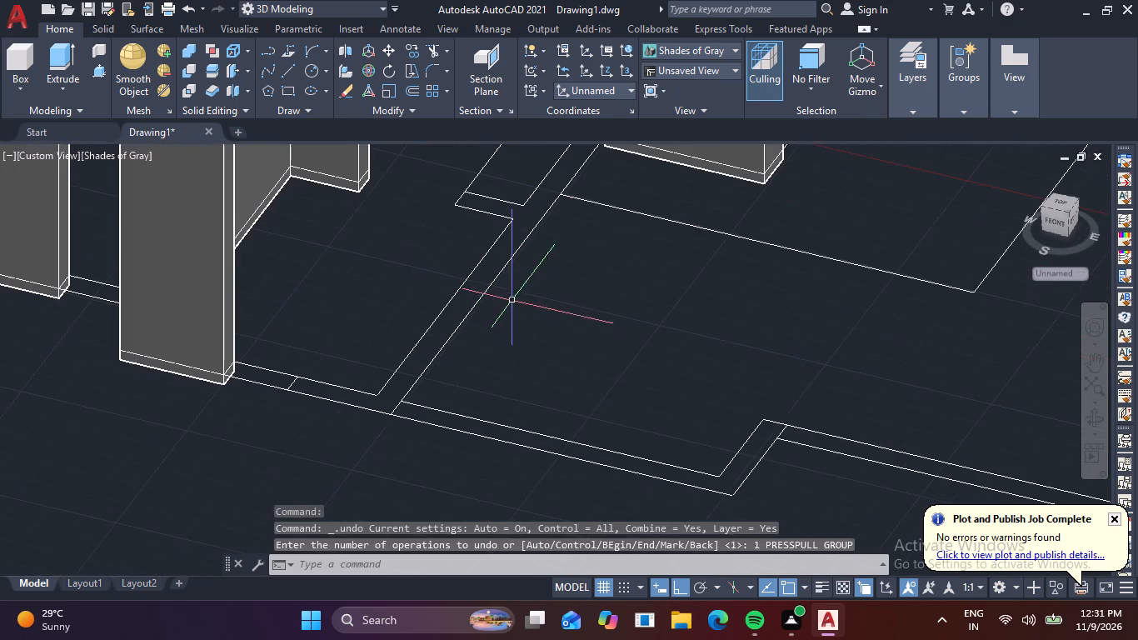
key(Escape)
middle_drag(505, 319, 482, 397)
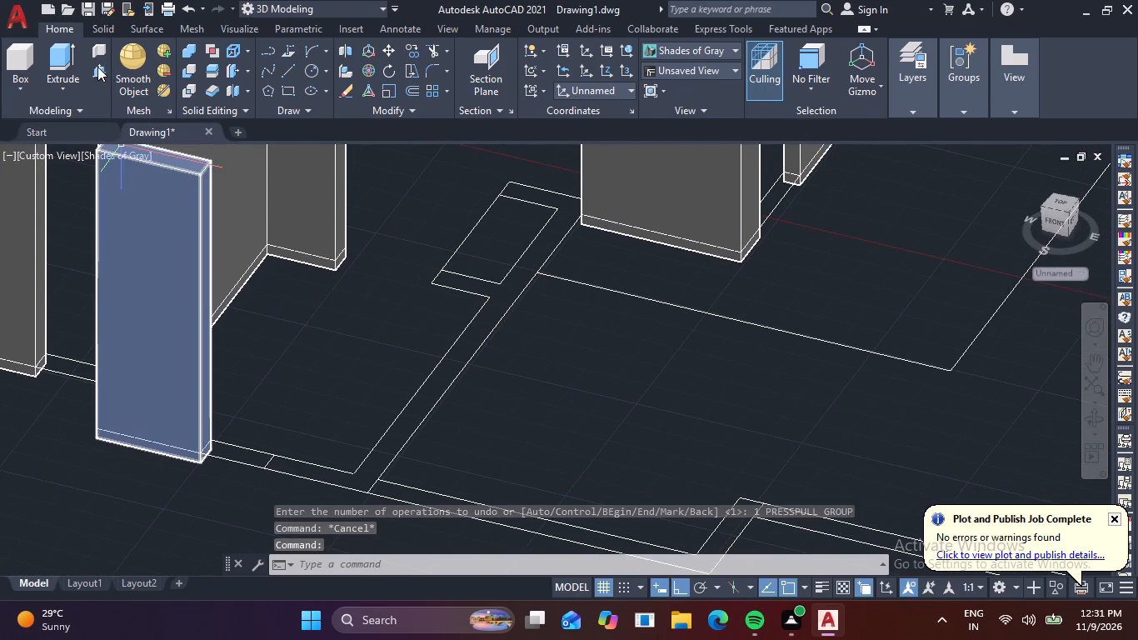
click(97, 67)
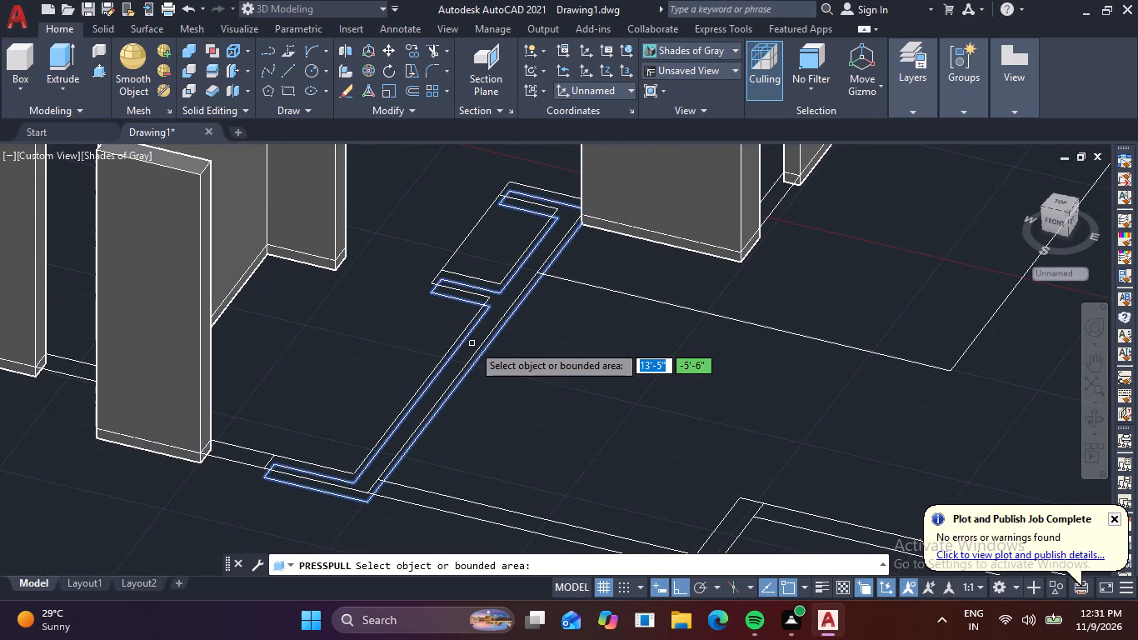
drag(472, 344, 472, 337)
key(space)
Presspull the small northeast room's east wall strip with its short end returns to the same 10' height.
scroll(558, 267, down, 2)
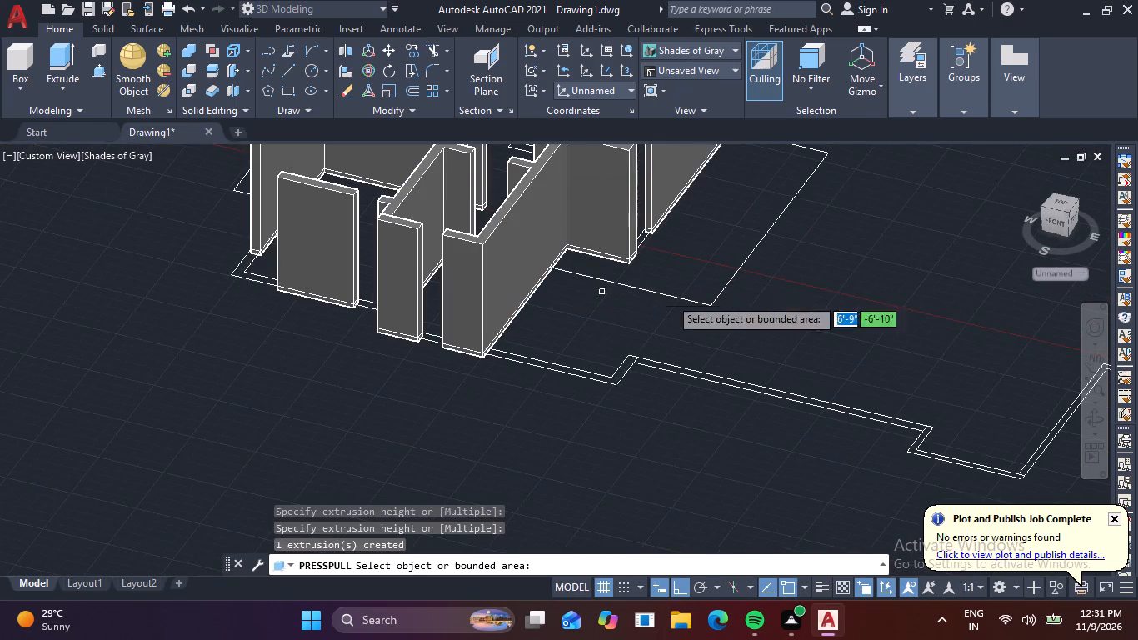
scroll(756, 320, down, 1)
shift+middle_drag(857, 288, 823, 303)
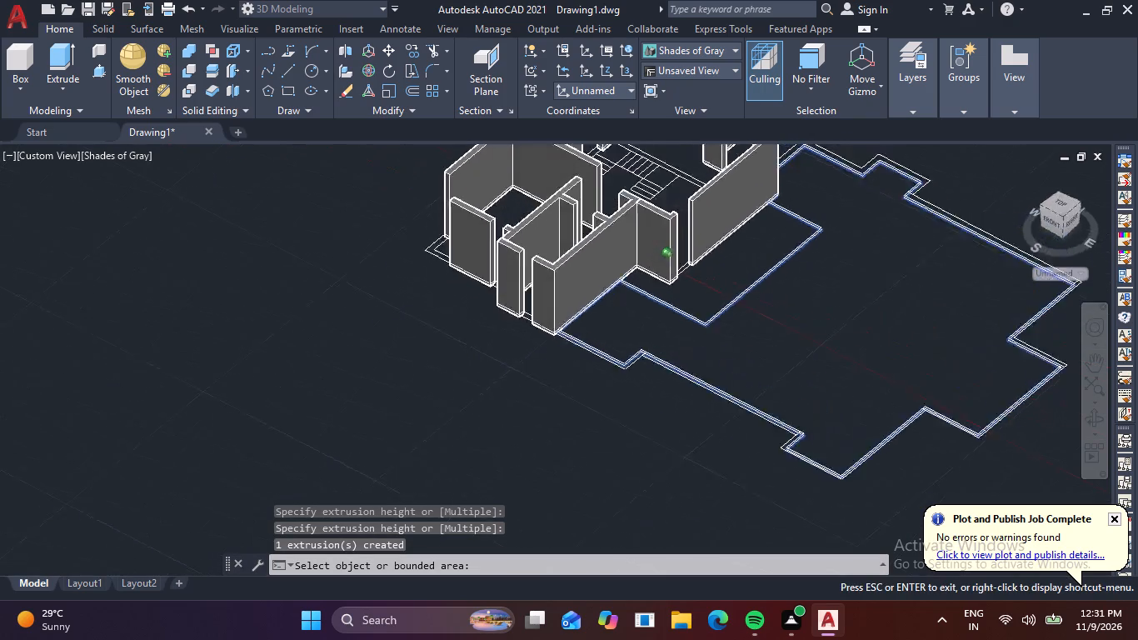
shift+middle_drag(823, 303, 603, 314)
scroll(808, 360, up, 3)
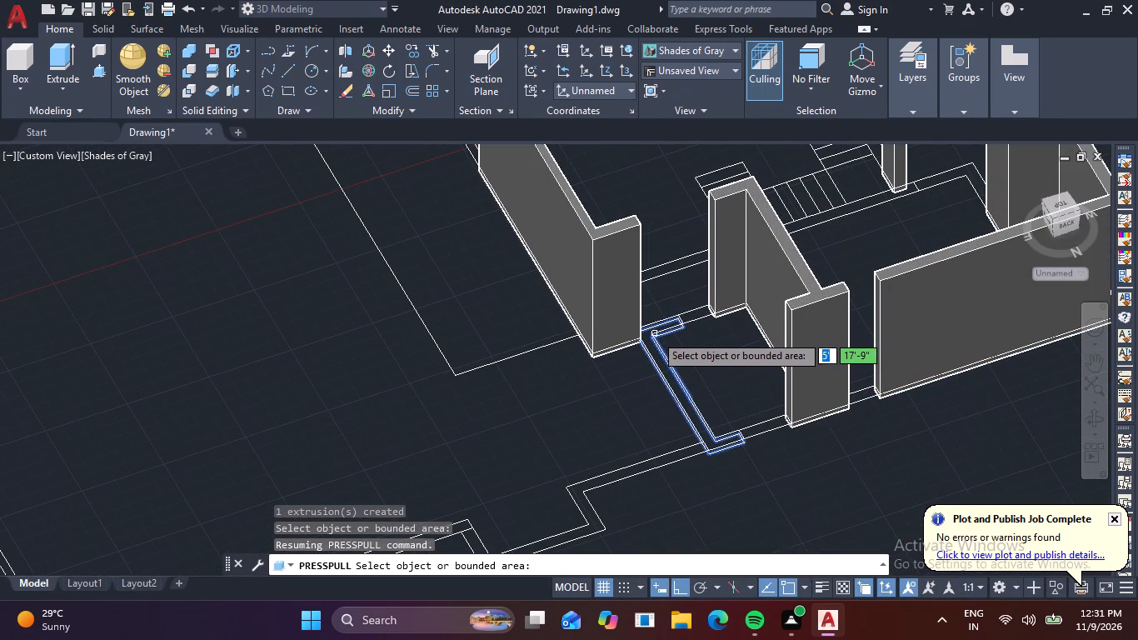
click(648, 342)
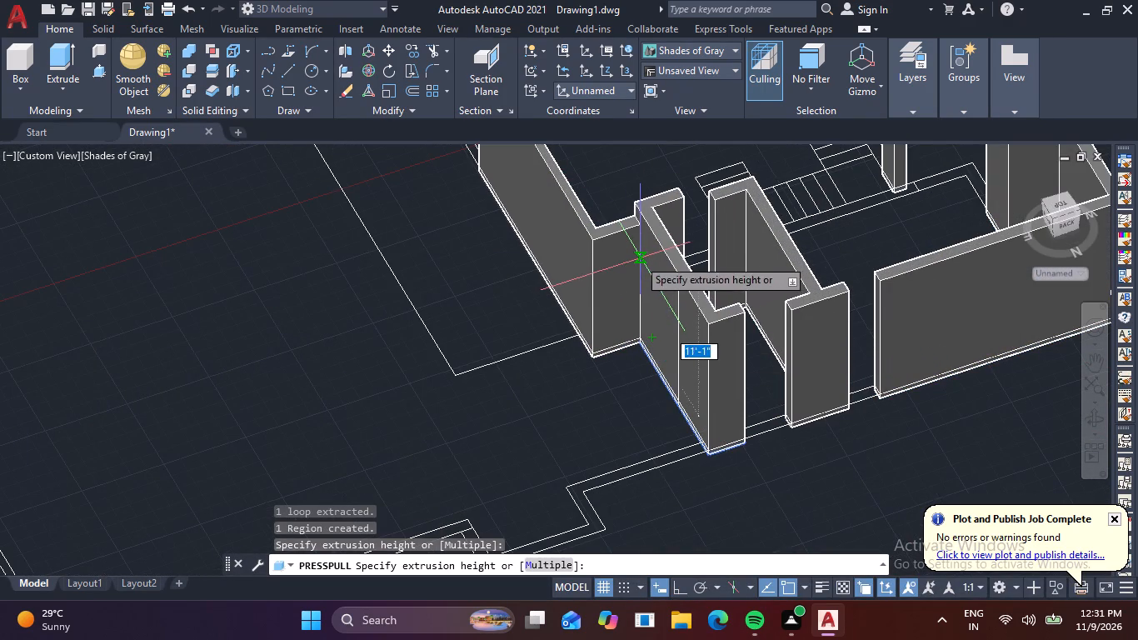
key(space)
Presspull the long straight wall strip along the north side of the staircase to the same 10' height.
scroll(756, 394, down, 1)
shift+middle_drag(872, 448, 826, 467)
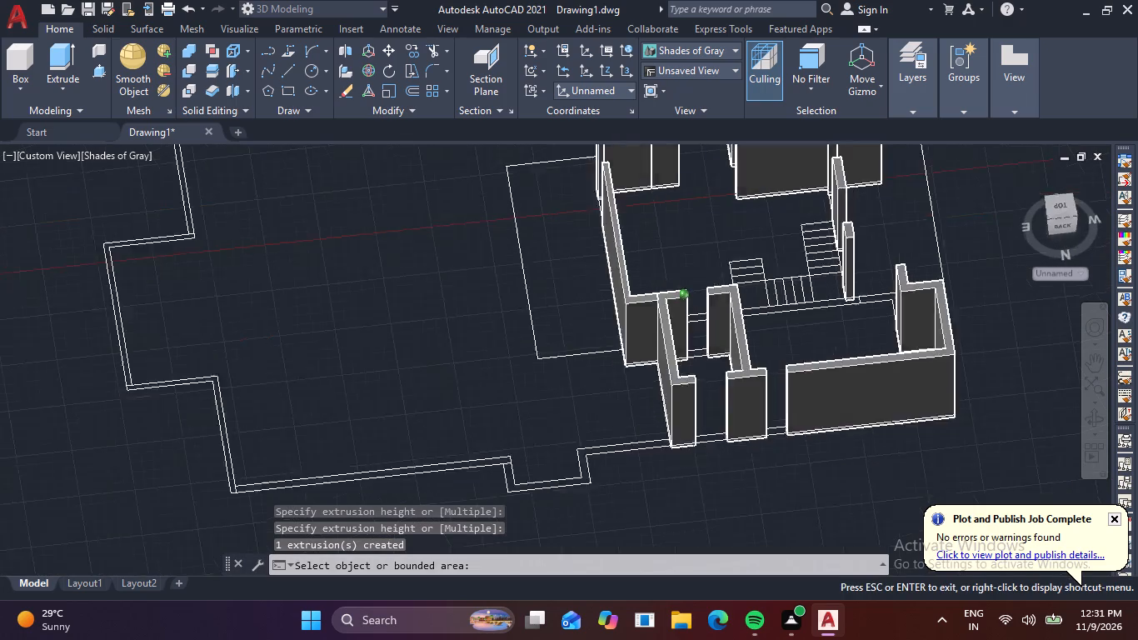
shift+middle_drag(826, 467, 797, 485)
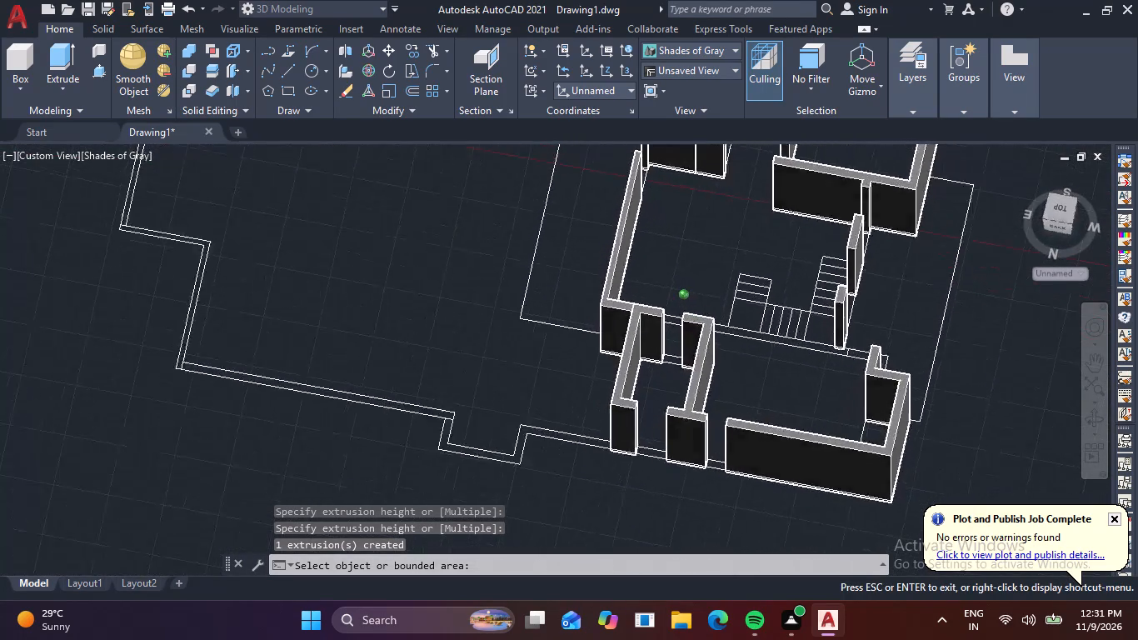
shift+middle_drag(797, 485, 813, 518)
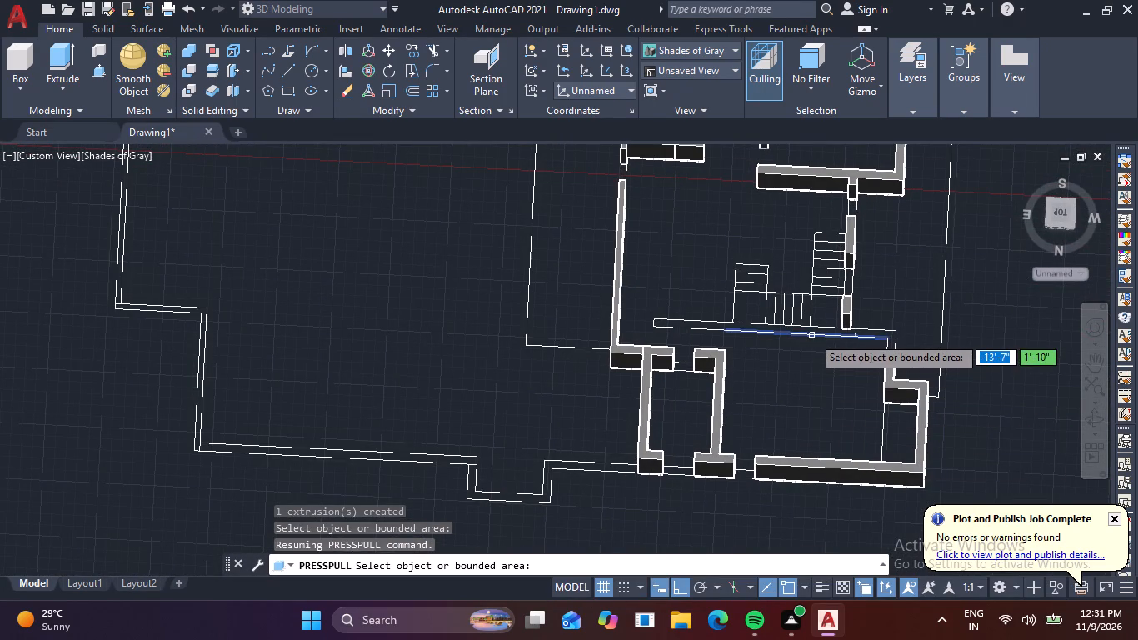
click(812, 332)
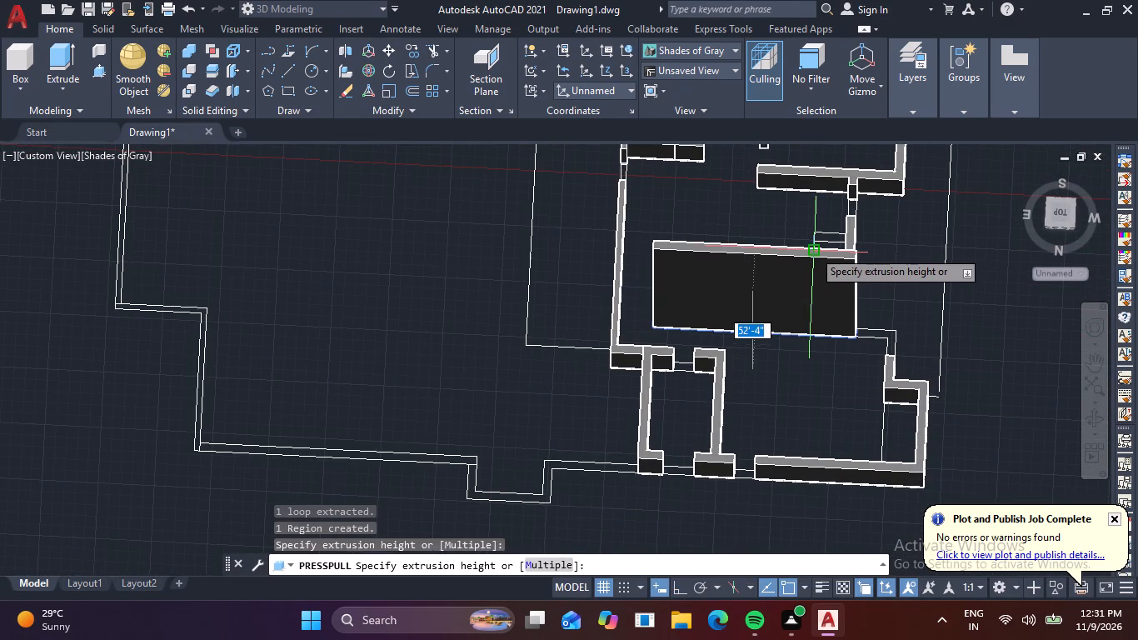
key(space)
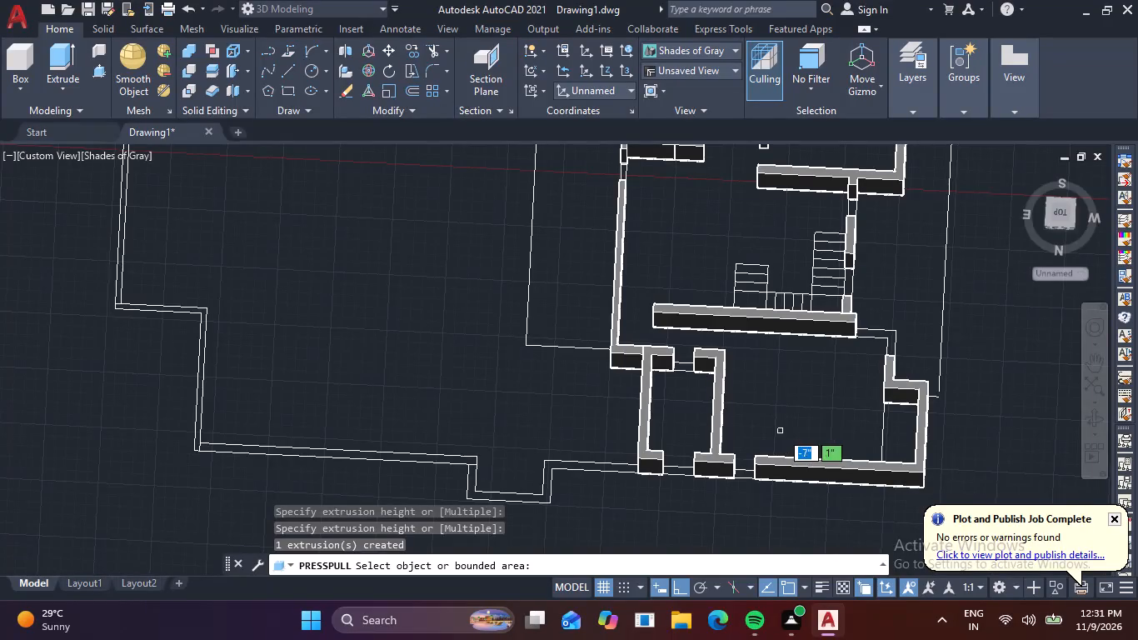
key(Escape)
key(Escape)
key(Escape)
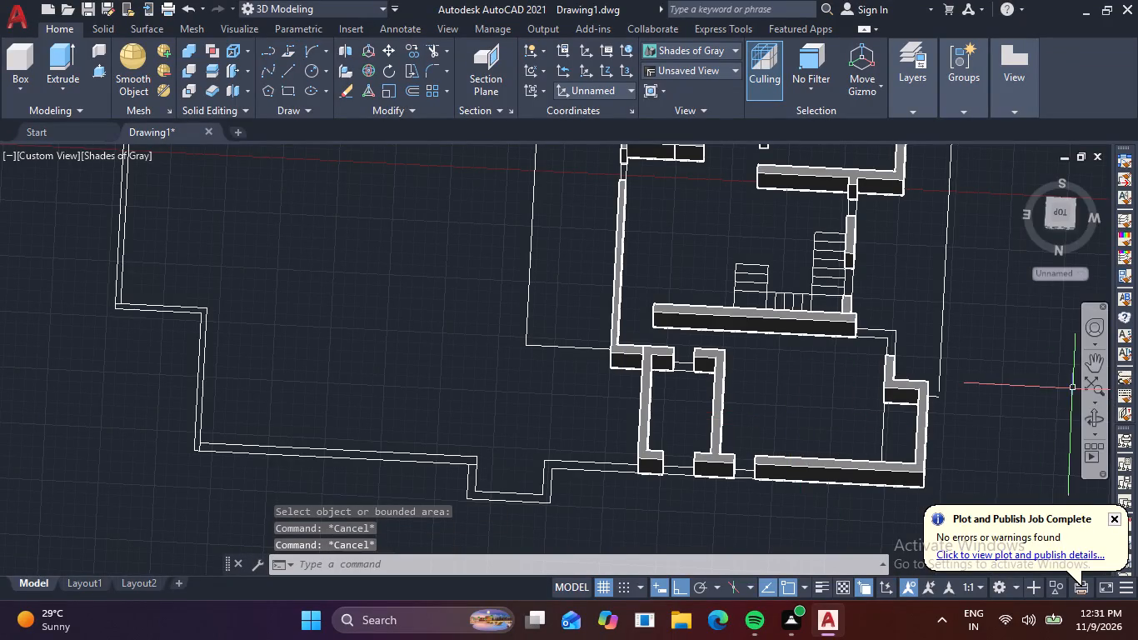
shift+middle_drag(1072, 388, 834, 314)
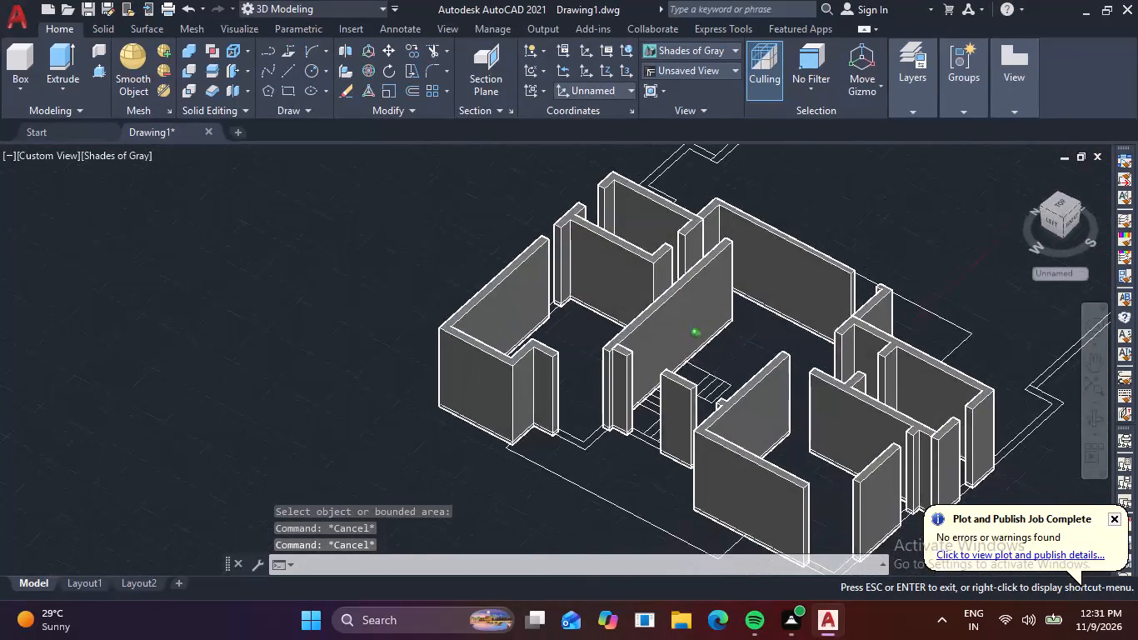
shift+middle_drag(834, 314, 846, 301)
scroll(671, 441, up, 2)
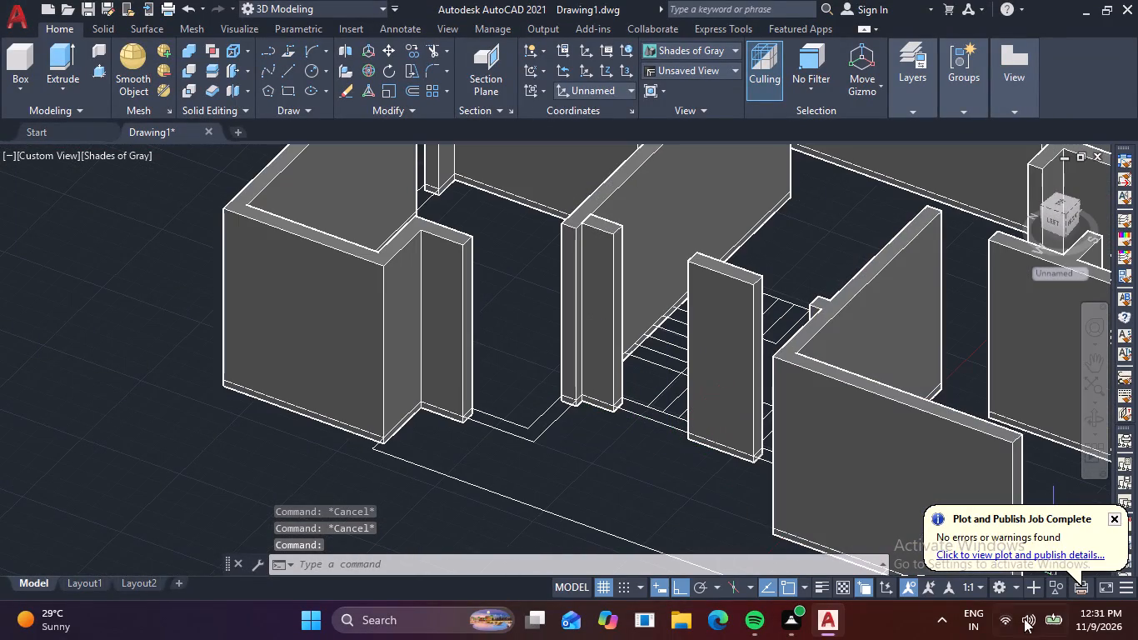
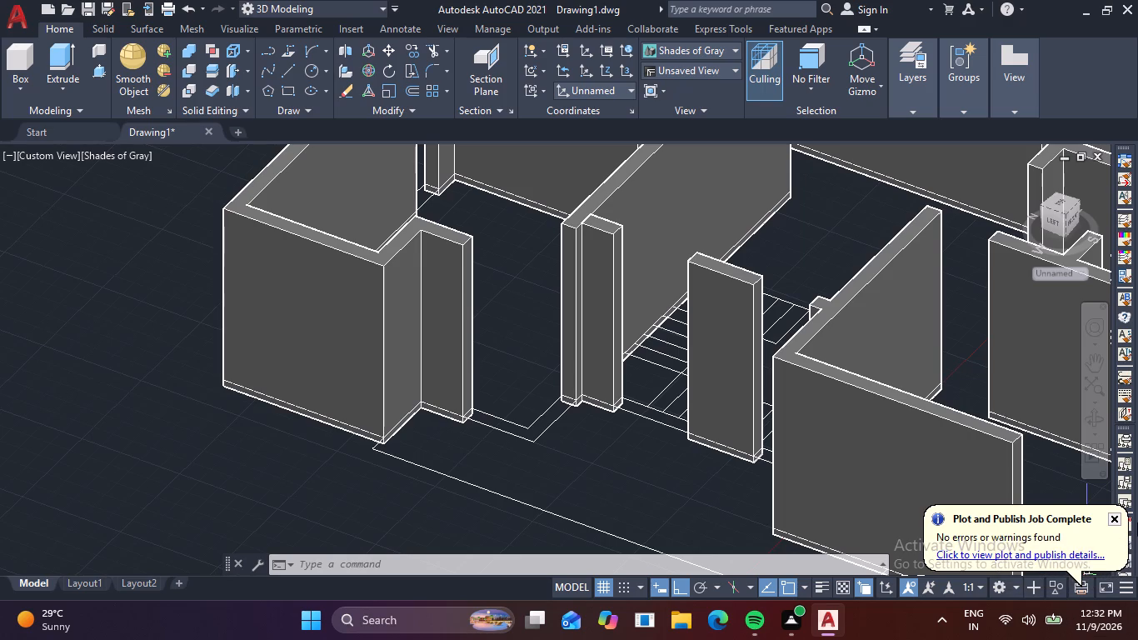
Presspull the L-shaped opening strip on the west side, between the northwest room and the staircase wall, to 2'6" high.
scroll(995, 491, down, 1)
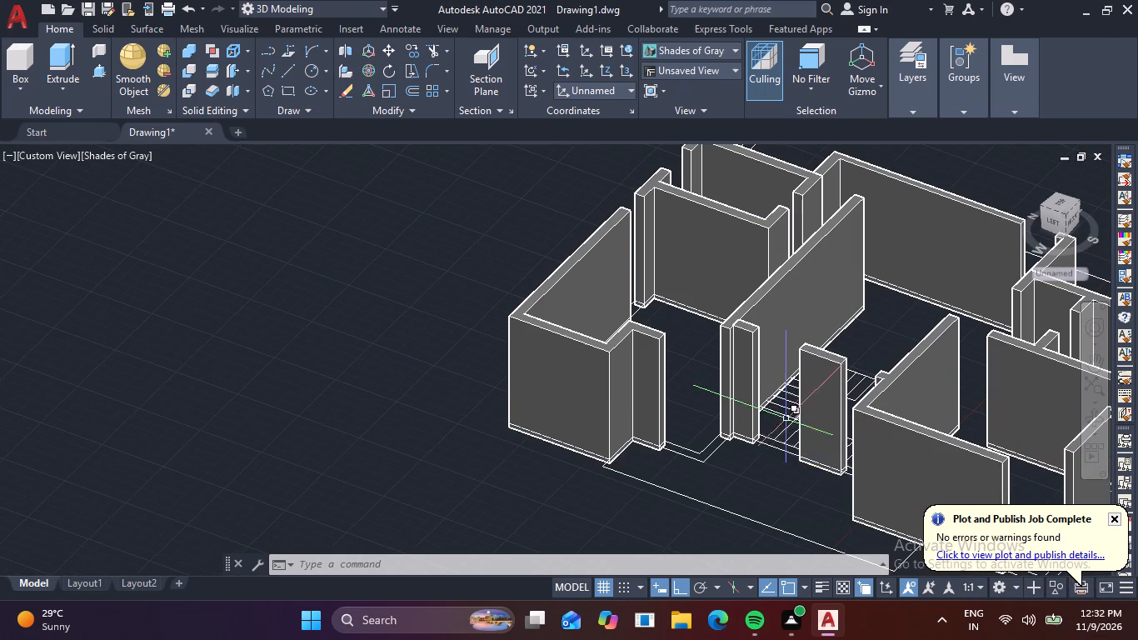
middle_drag(711, 409, 661, 392)
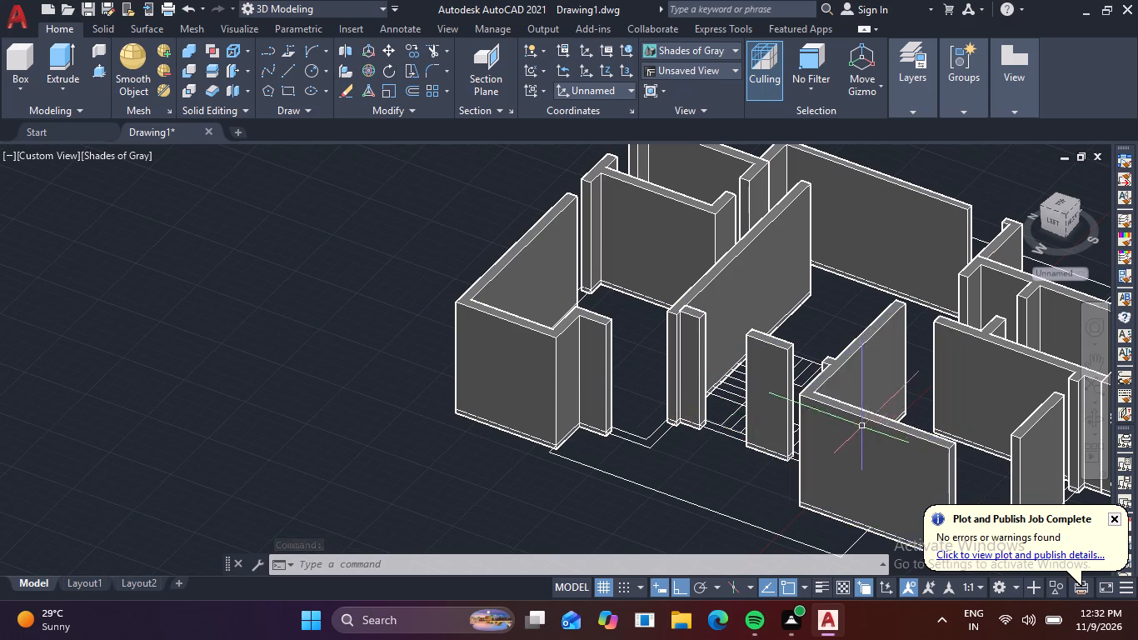
scroll(859, 420, down, 1)
middle_drag(857, 416, 734, 329)
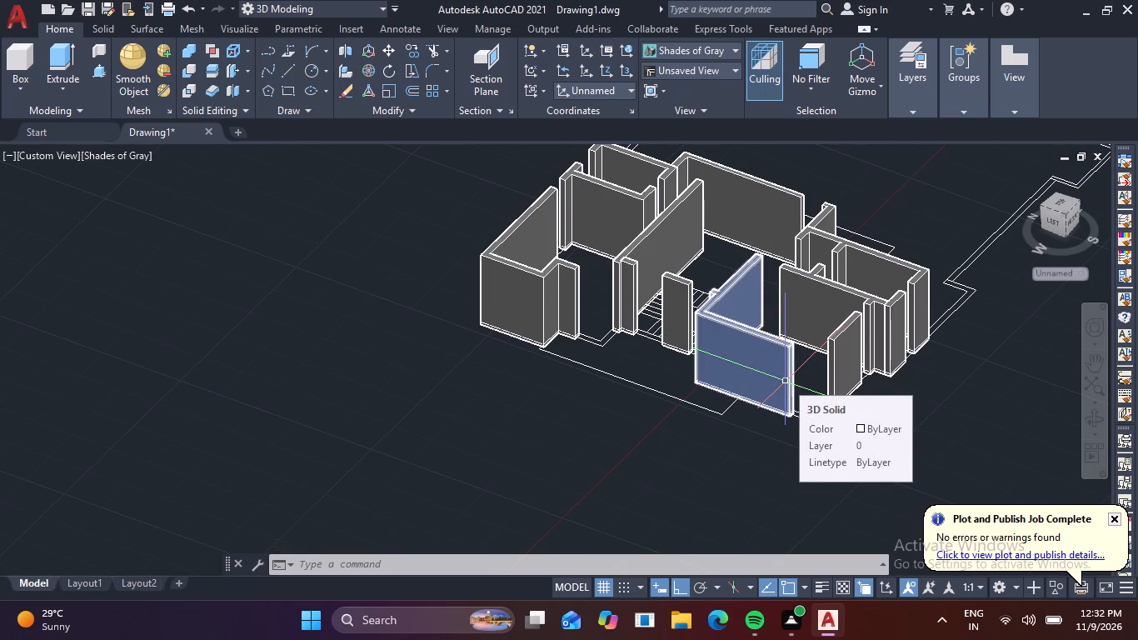
key(Escape)
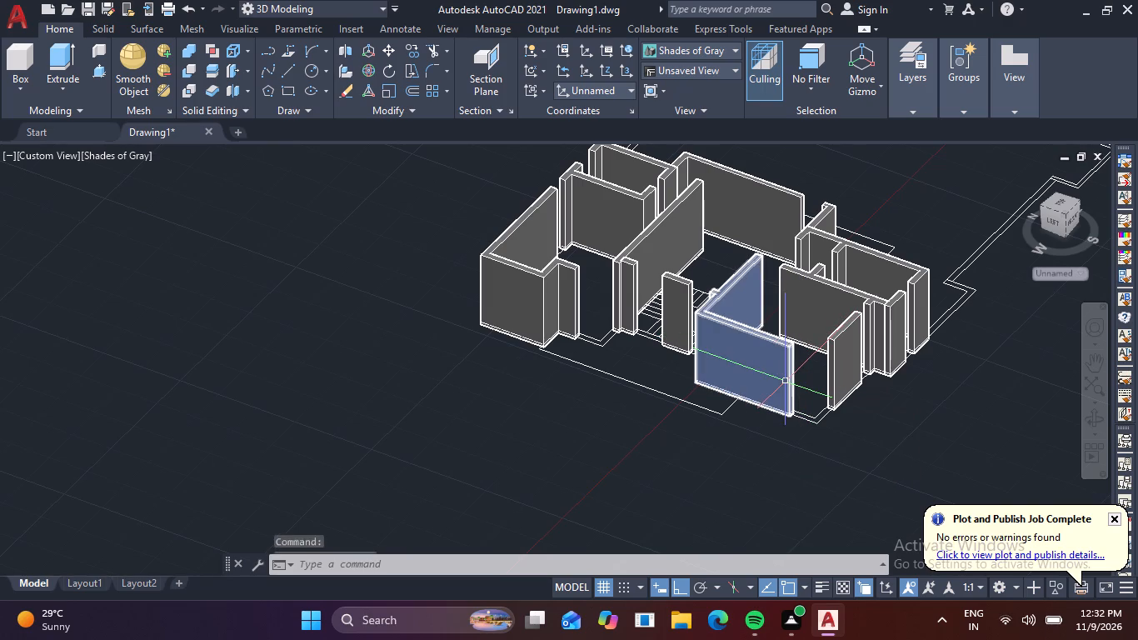
key(Escape)
scroll(859, 351, down, 1)
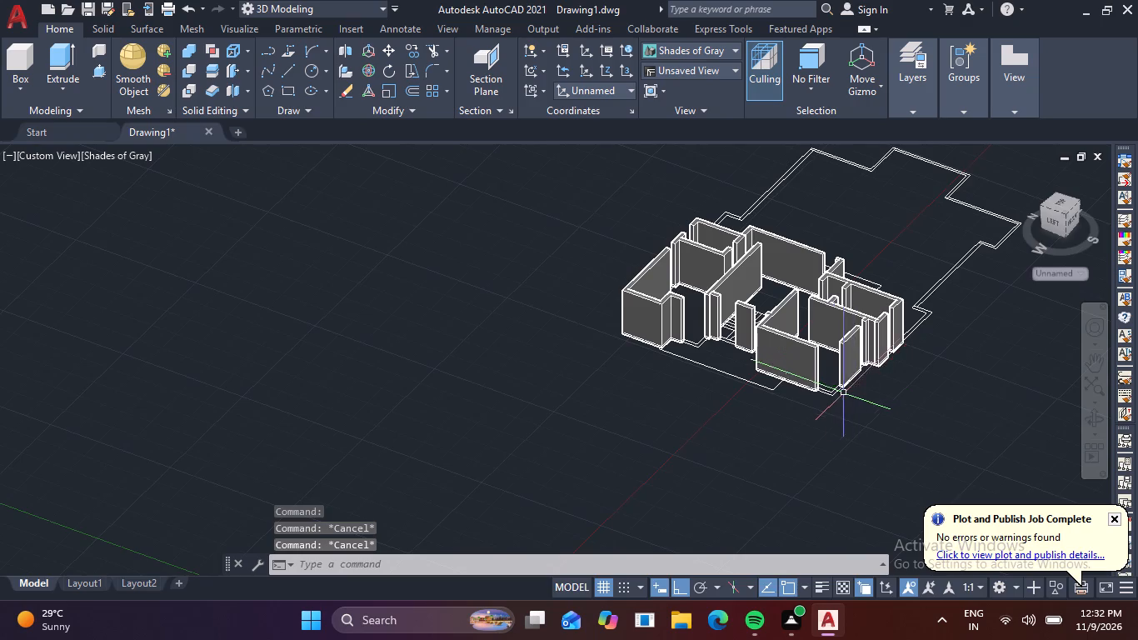
shift+middle_drag(832, 392, 749, 427)
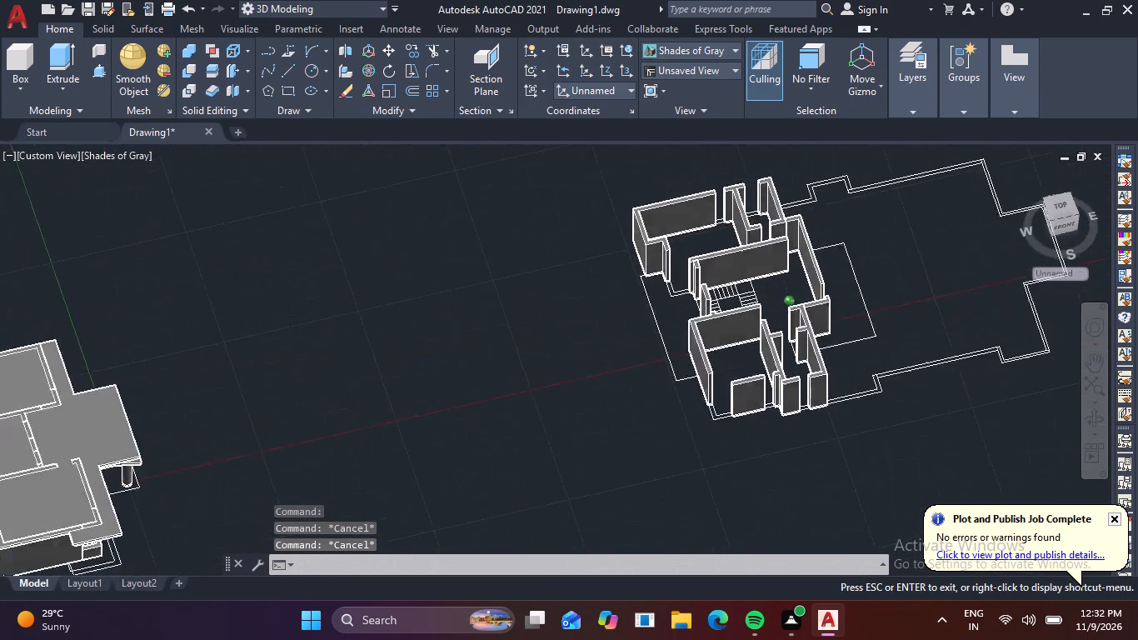
shift+middle_drag(749, 427, 790, 403)
scroll(685, 347, up, 2)
middle_click(691, 312)
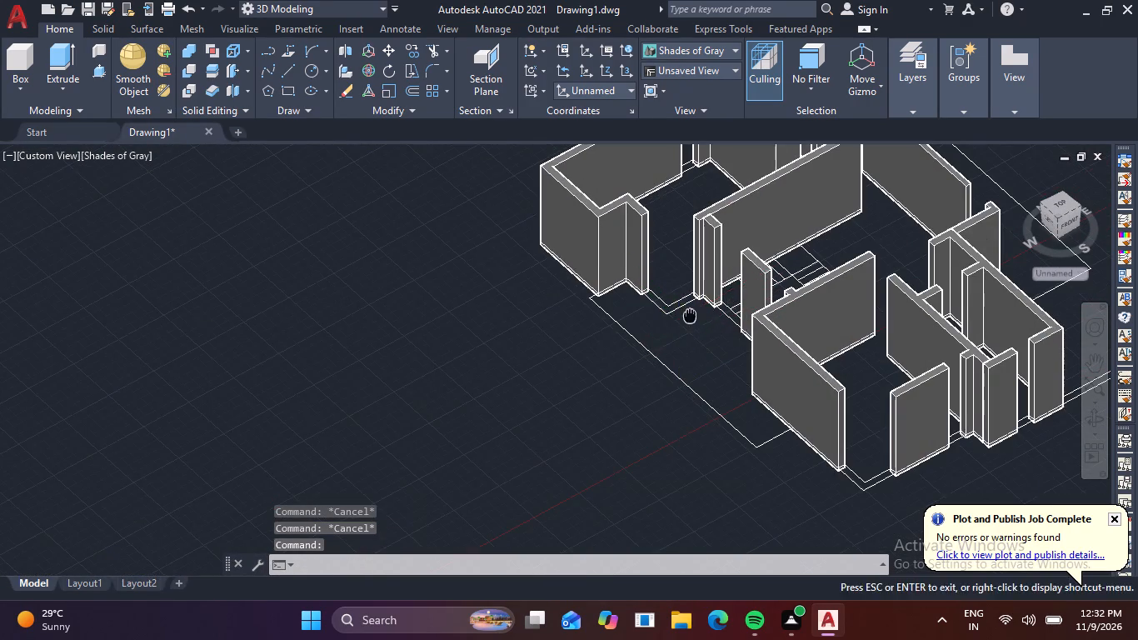
scroll(691, 313, up, 4)
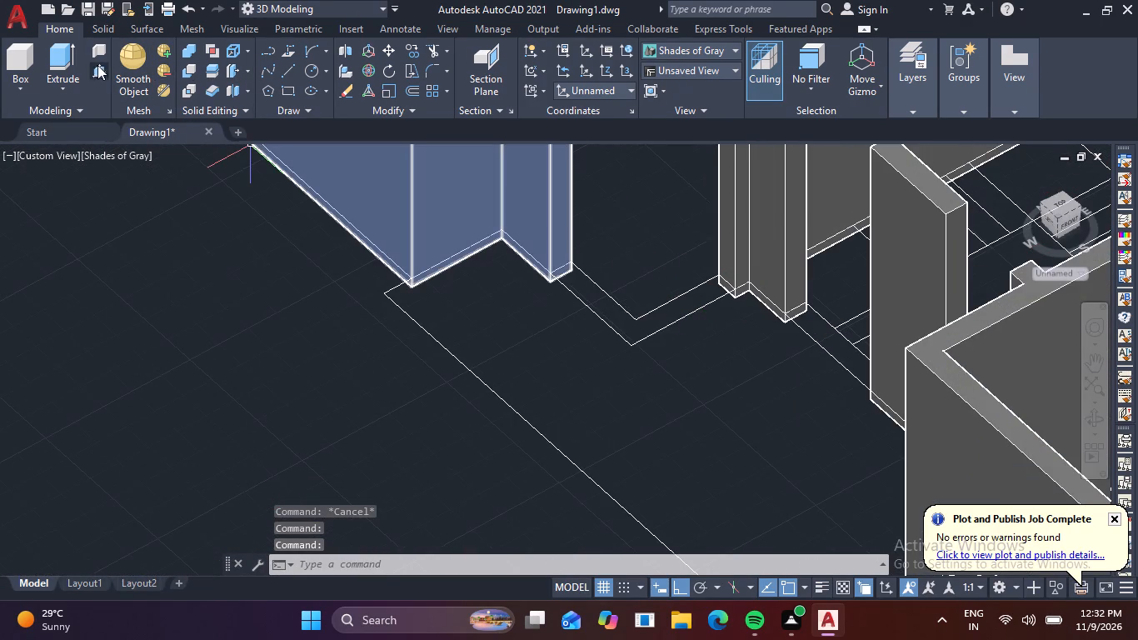
click(95, 68)
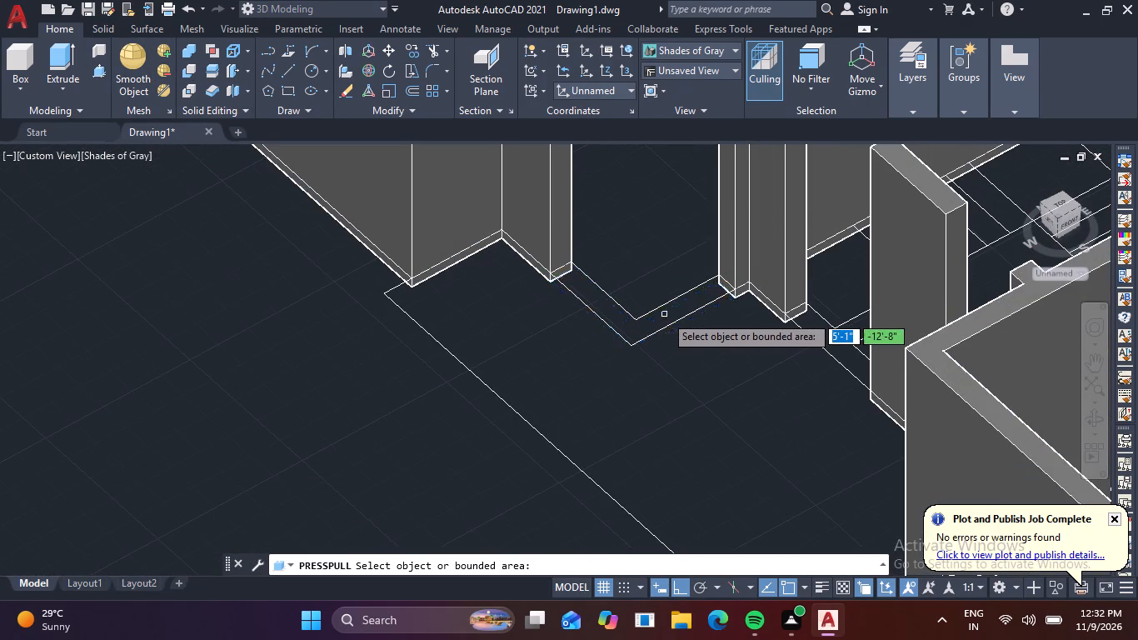
click(665, 315)
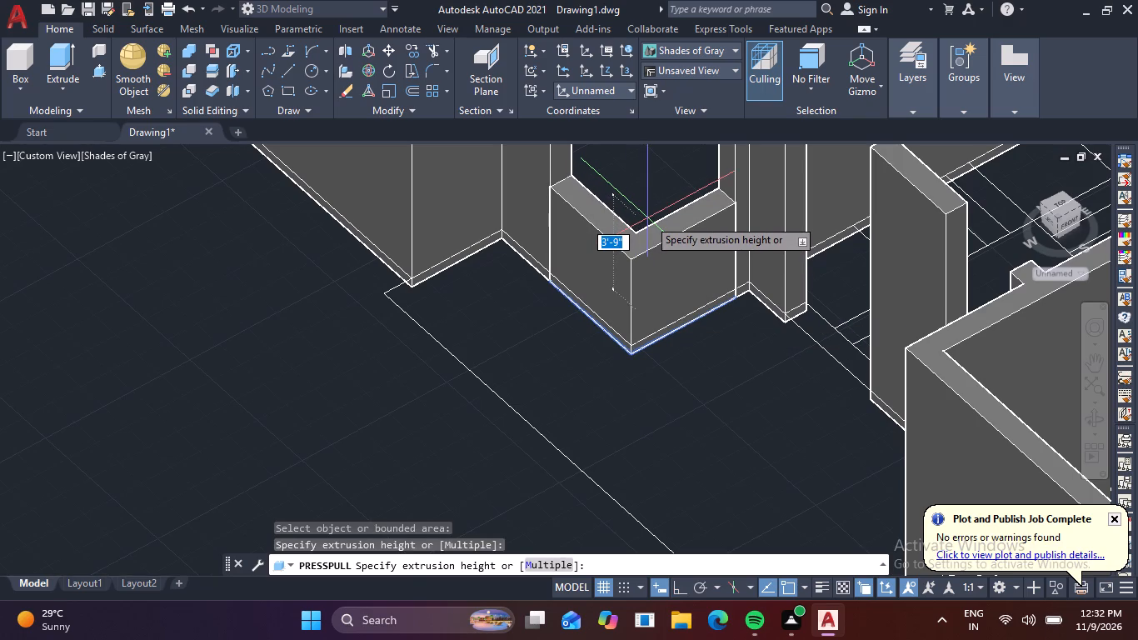
text(2')
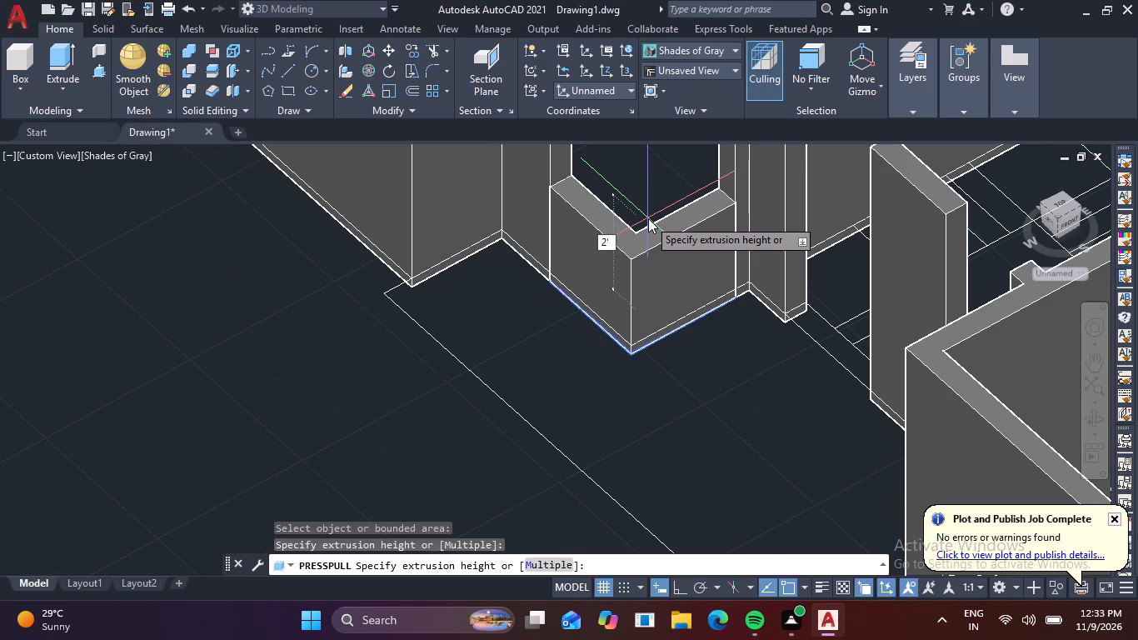
key(6)
key(Return)
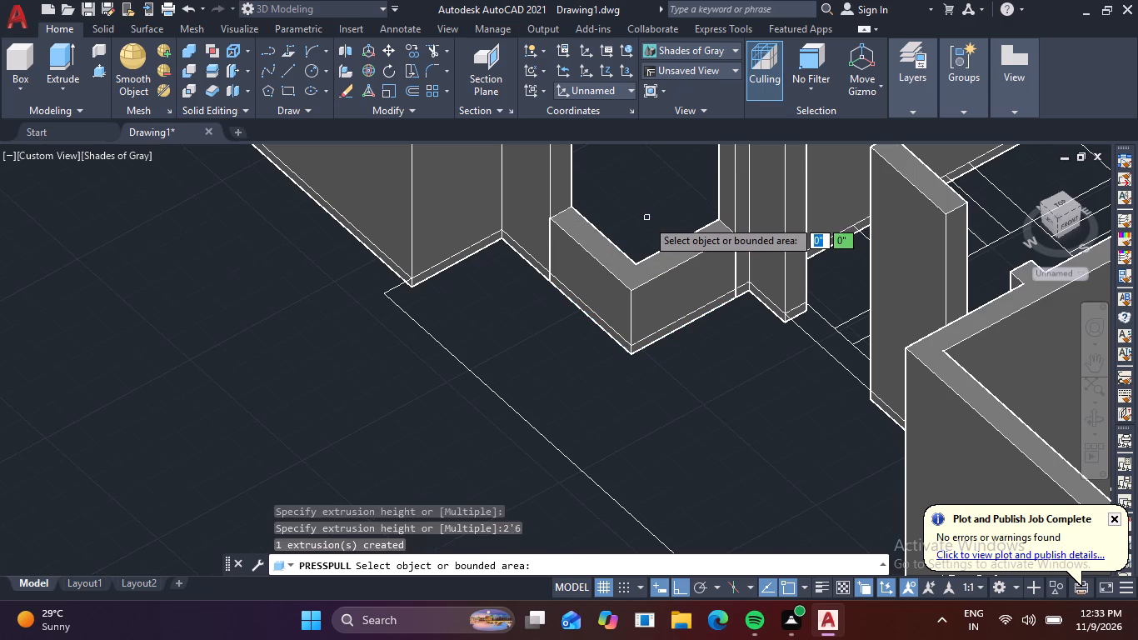
Presspull the two straight opening strips on either side of the freestanding pier beside the staircase to the same 2'6" height.
click(842, 352)
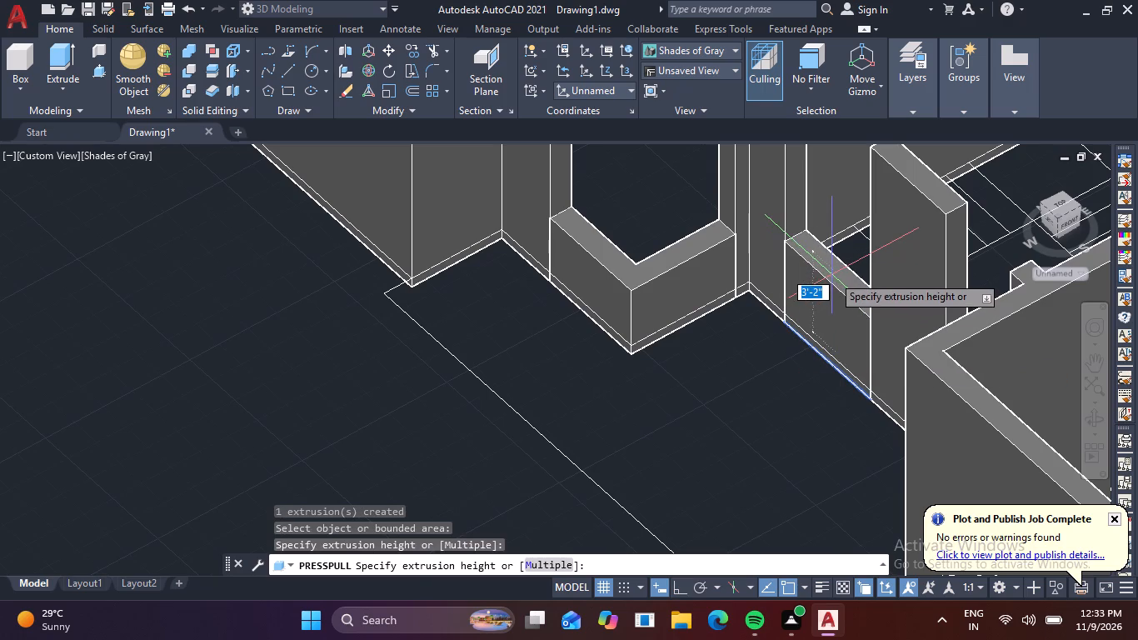
key(space)
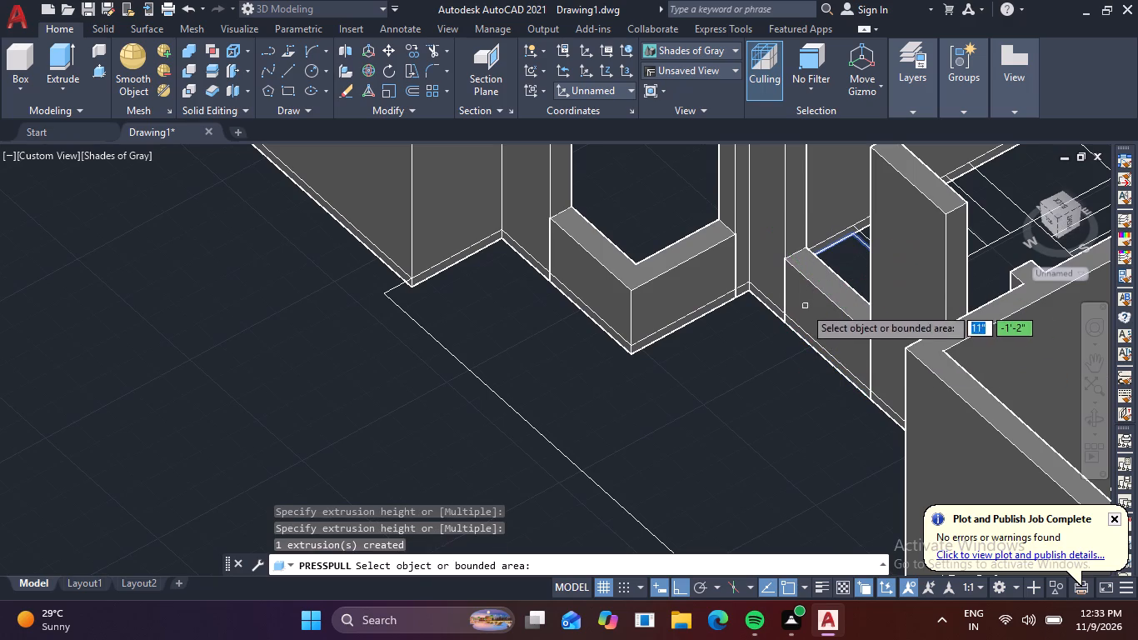
scroll(727, 346, down, 2)
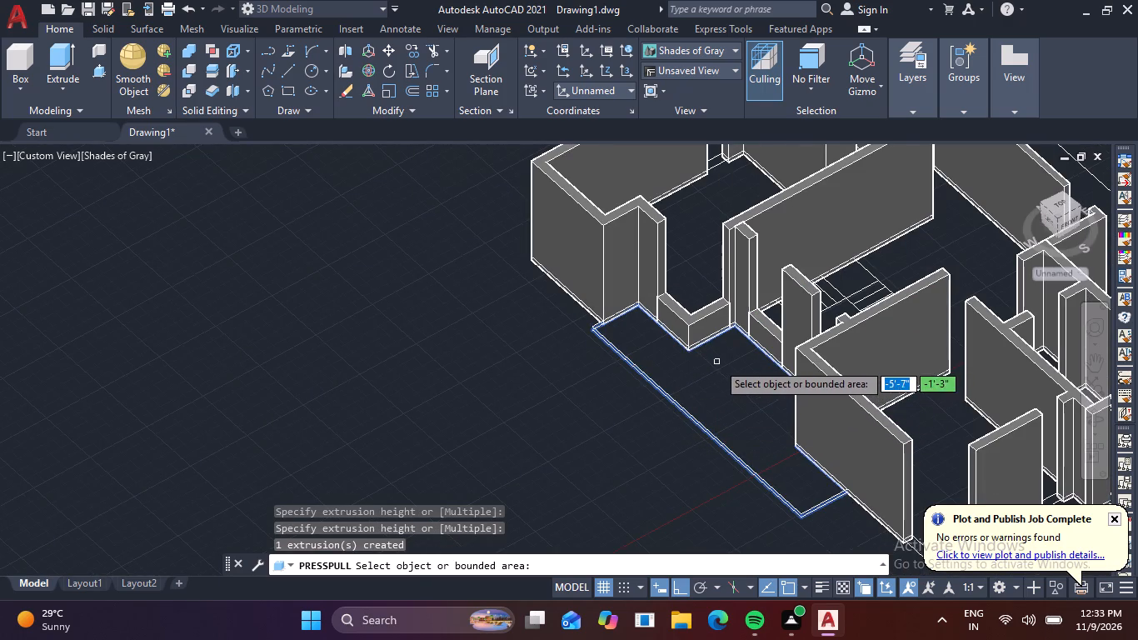
shift+middle_drag(726, 372, 806, 341)
shift+middle_drag(746, 396, 809, 423)
scroll(945, 357, up, 1)
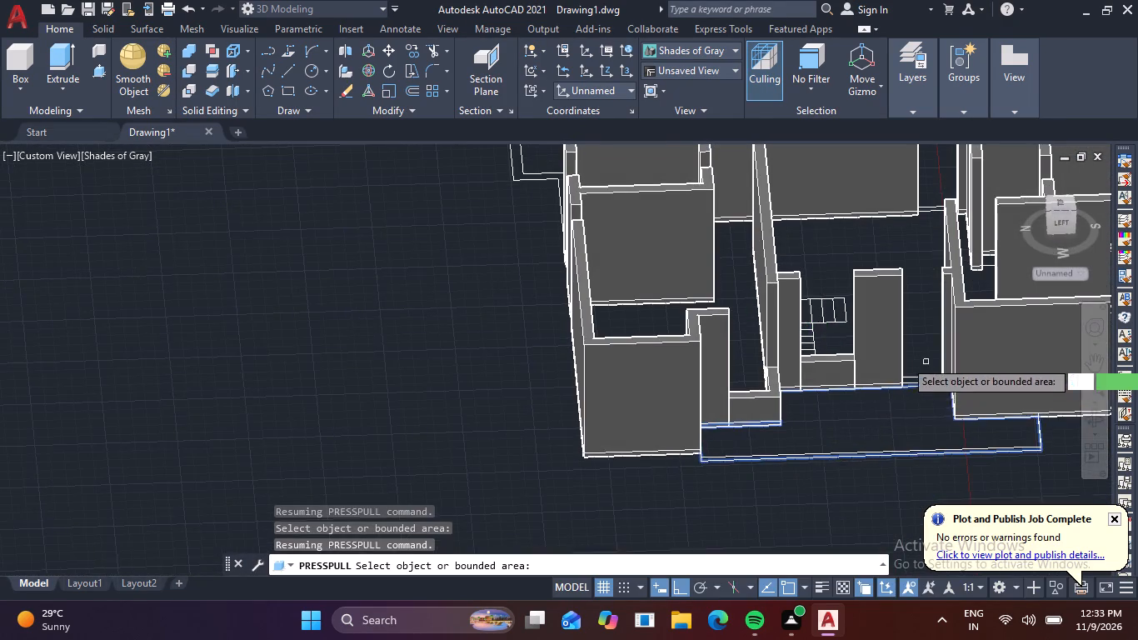
scroll(948, 357, up, 2)
click(924, 420)
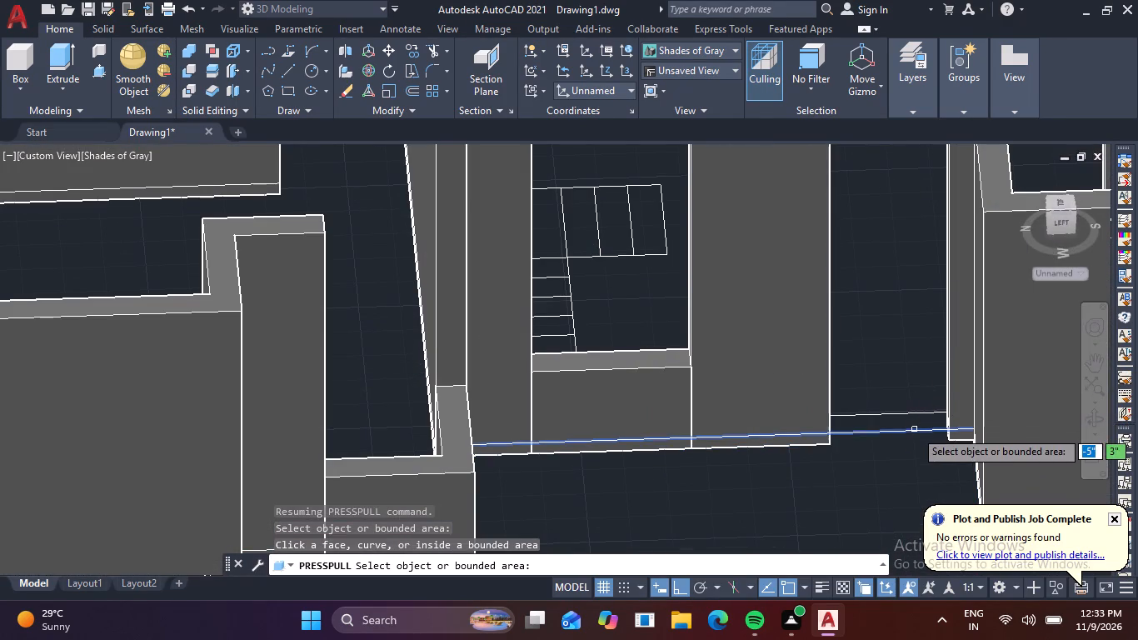
click(909, 423)
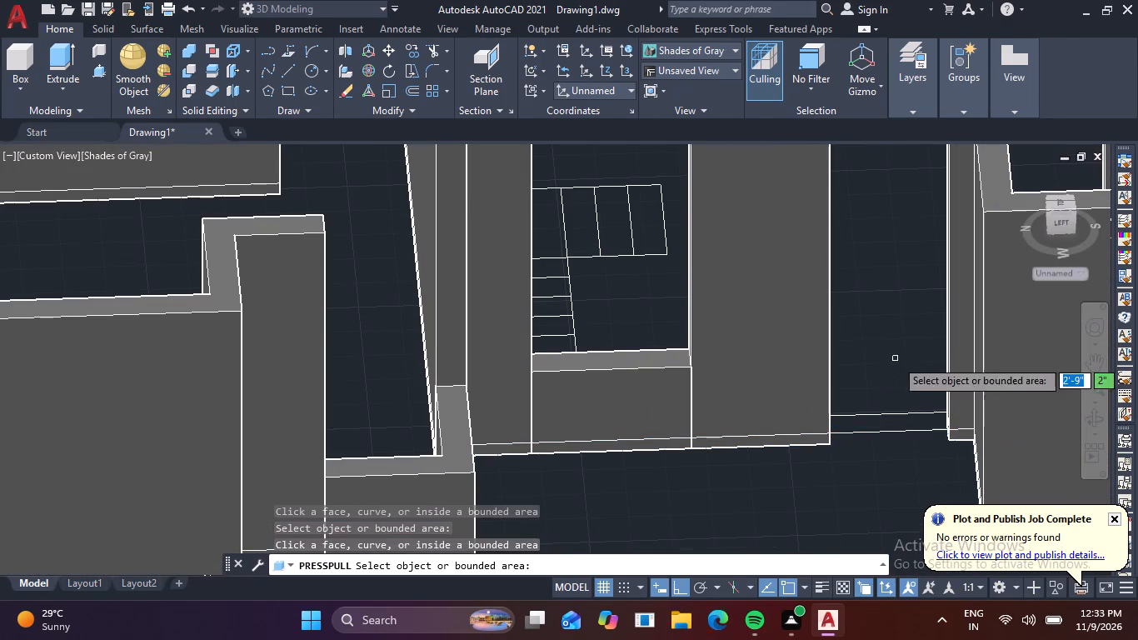
click(909, 427)
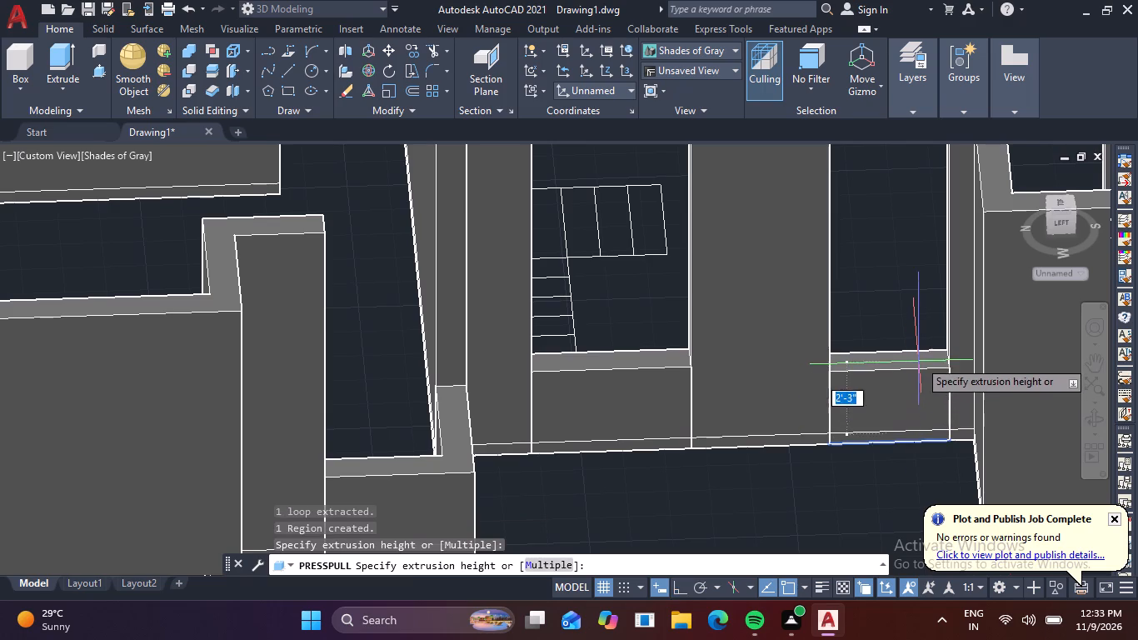
key(space)
Presspull the L-shaped opening strip at the southwest corner of the plan to the same 2'6" height.
scroll(895, 444, down, 1)
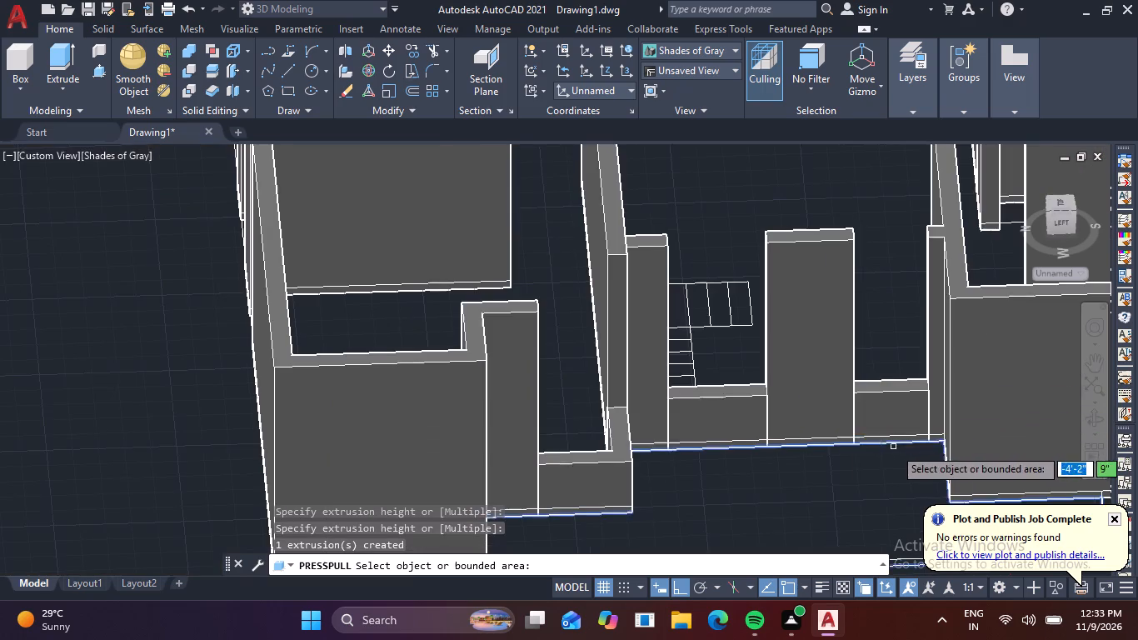
middle_drag(885, 453, 456, 398)
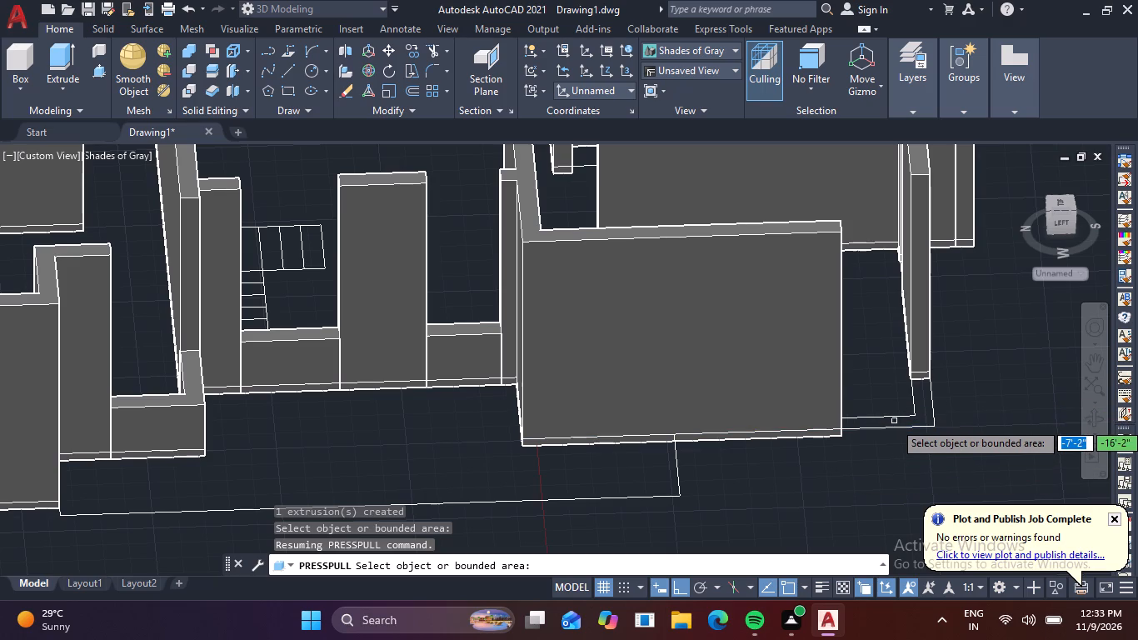
click(923, 417)
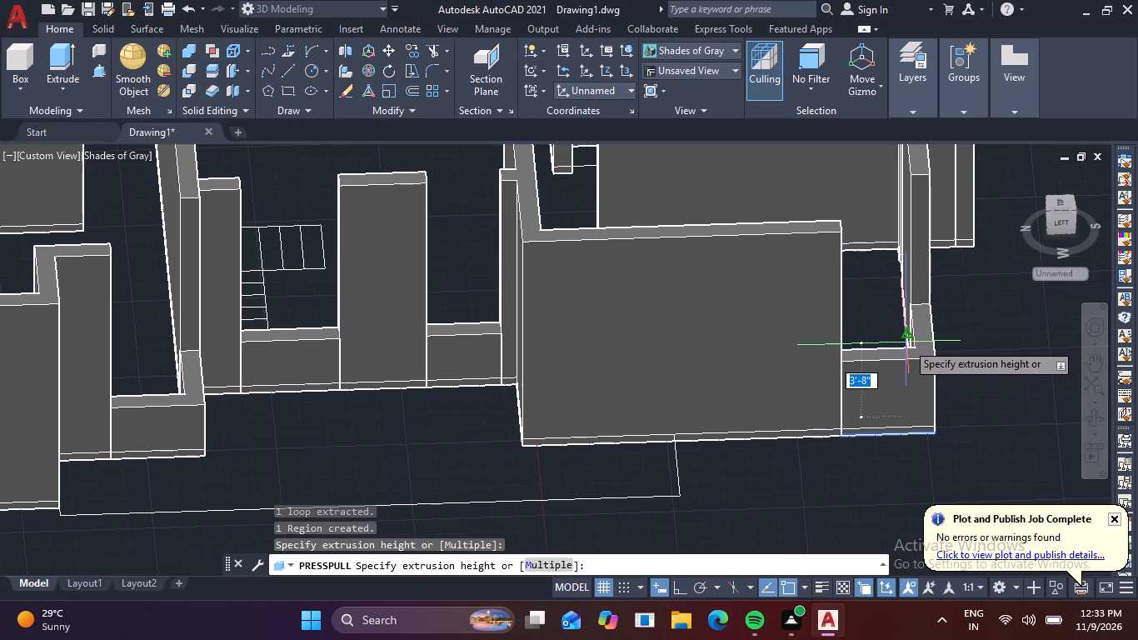
key(space)
Presspull the short opening strip just east of the southwest room's wide south wall segment to the same 2'6" height.
scroll(888, 405, down, 2)
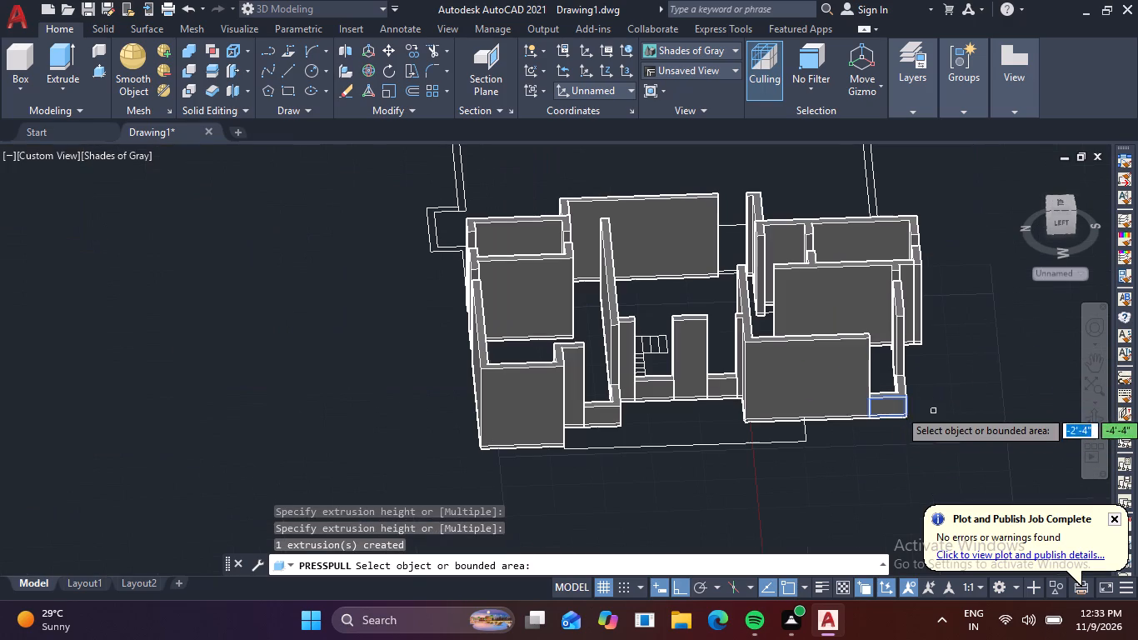
shift+middle_drag(986, 383, 856, 397)
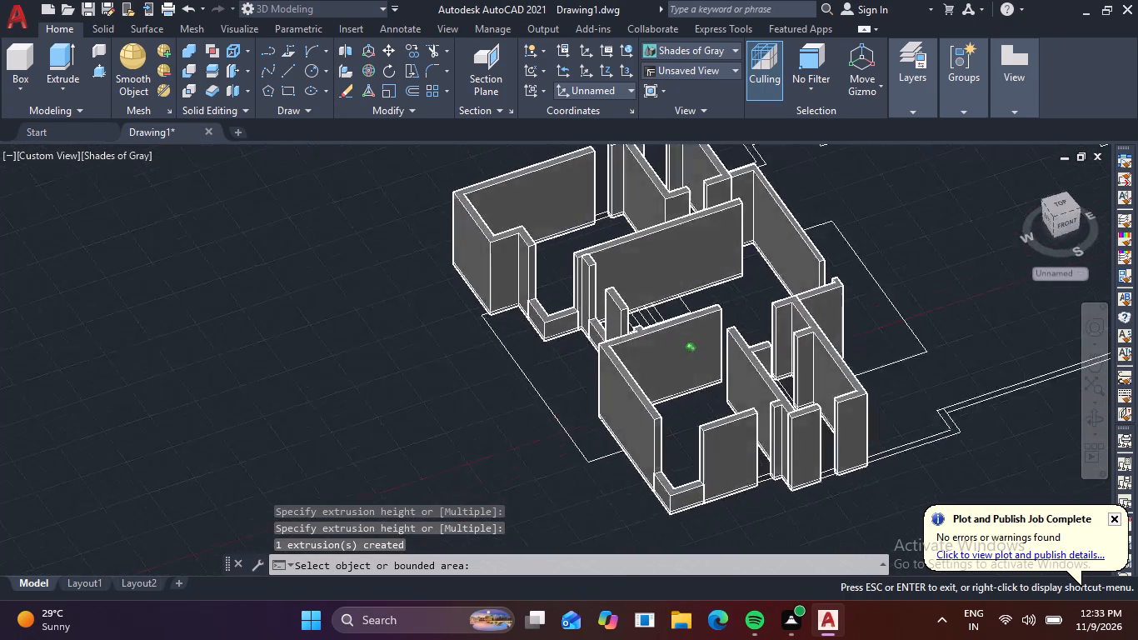
shift+middle_drag(856, 397, 828, 397)
scroll(711, 497, up, 6)
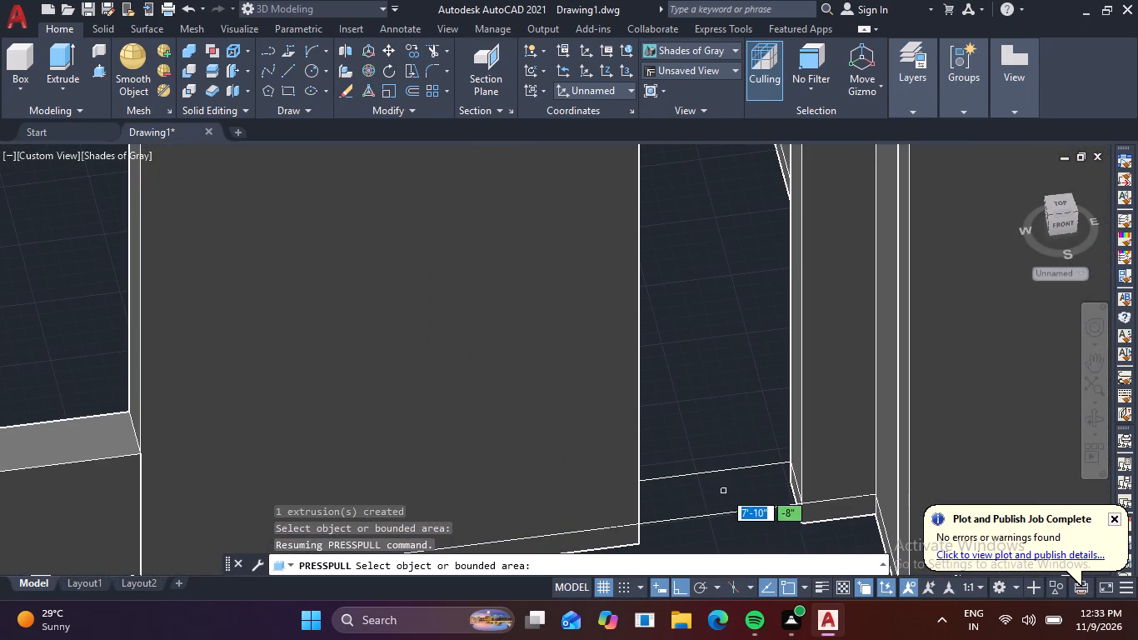
click(736, 504)
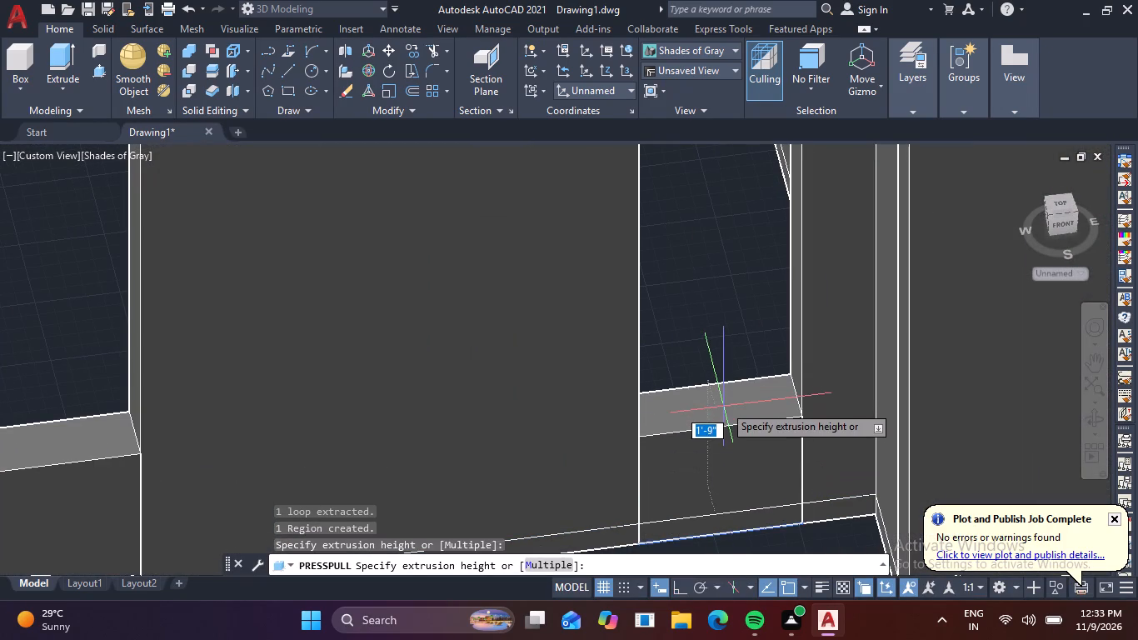
key(space)
Presspull the narrow opening strip between the two south wall segments near the southeast corner to the same 2'6" height.
scroll(765, 438, down, 3)
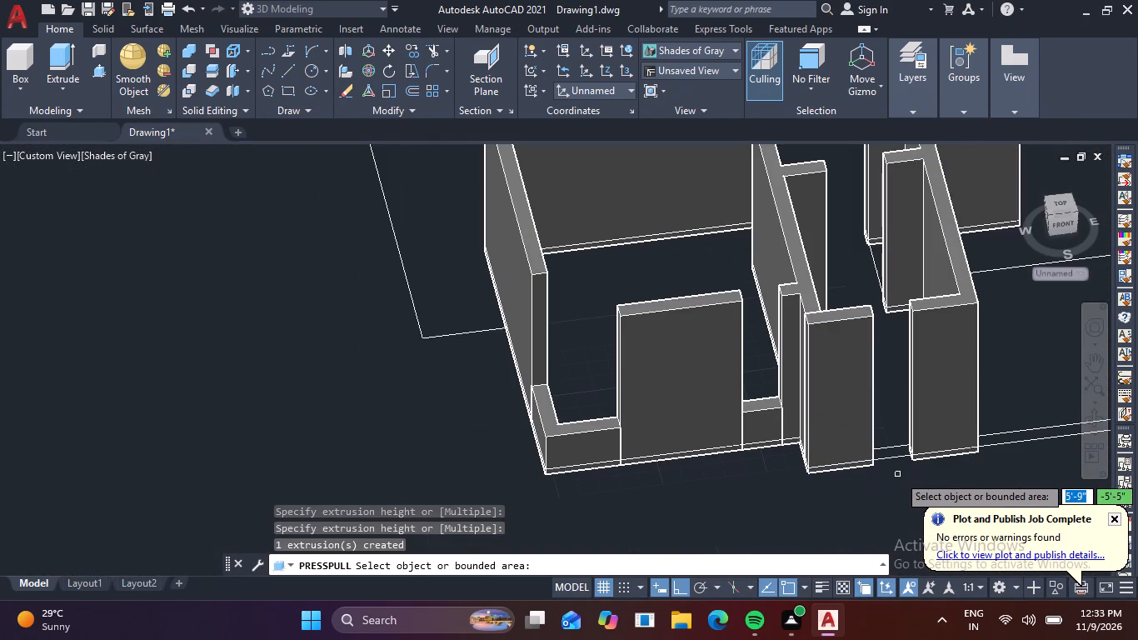
shift+middle_drag(898, 474, 881, 470)
scroll(871, 457, up, 3)
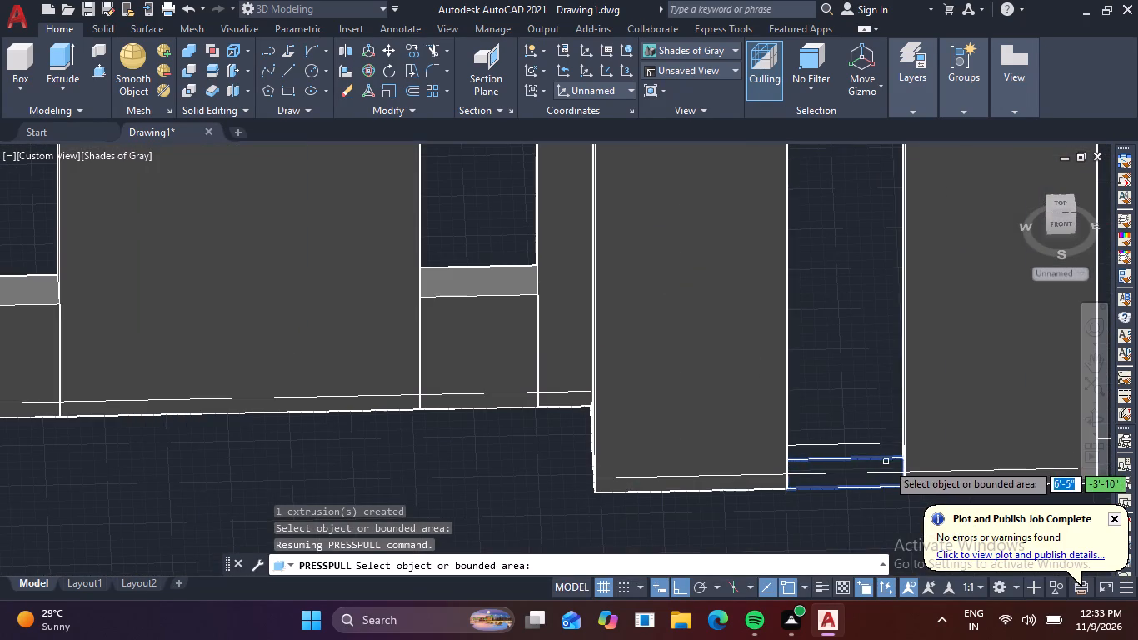
click(886, 462)
key(space)
Presspull the opening strip on the east side, between the short projecting wall and the long east wall, to the same 2'6" height.
scroll(874, 434, down, 2)
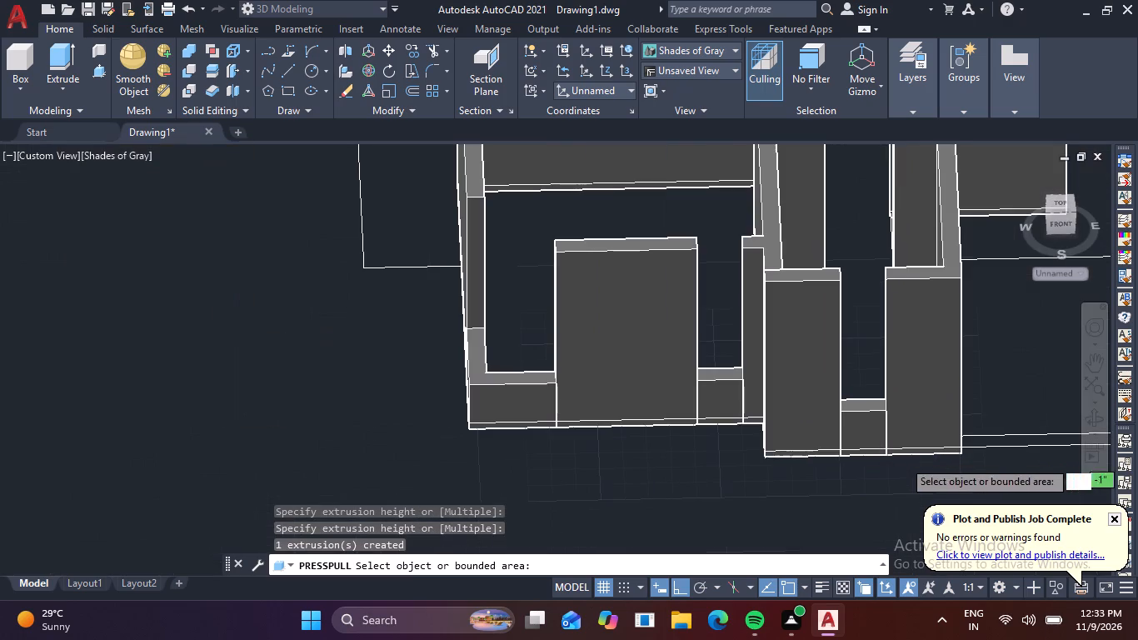
shift+middle_drag(931, 462, 828, 463)
scroll(941, 434, down, 1)
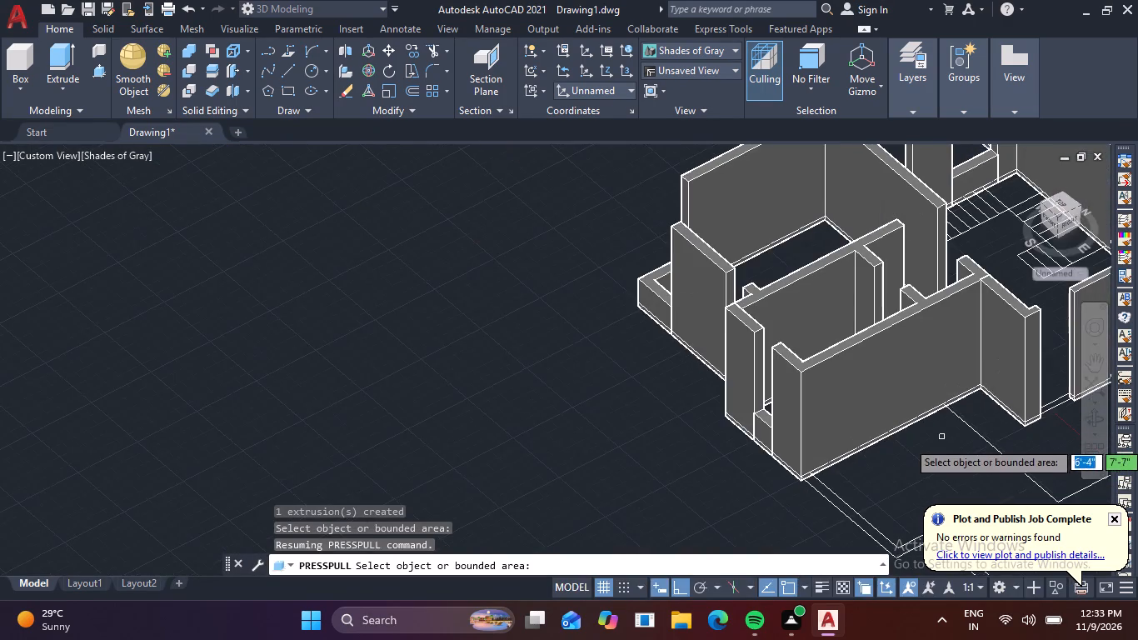
middle_drag(942, 441, 709, 421)
scroll(821, 376, up, 3)
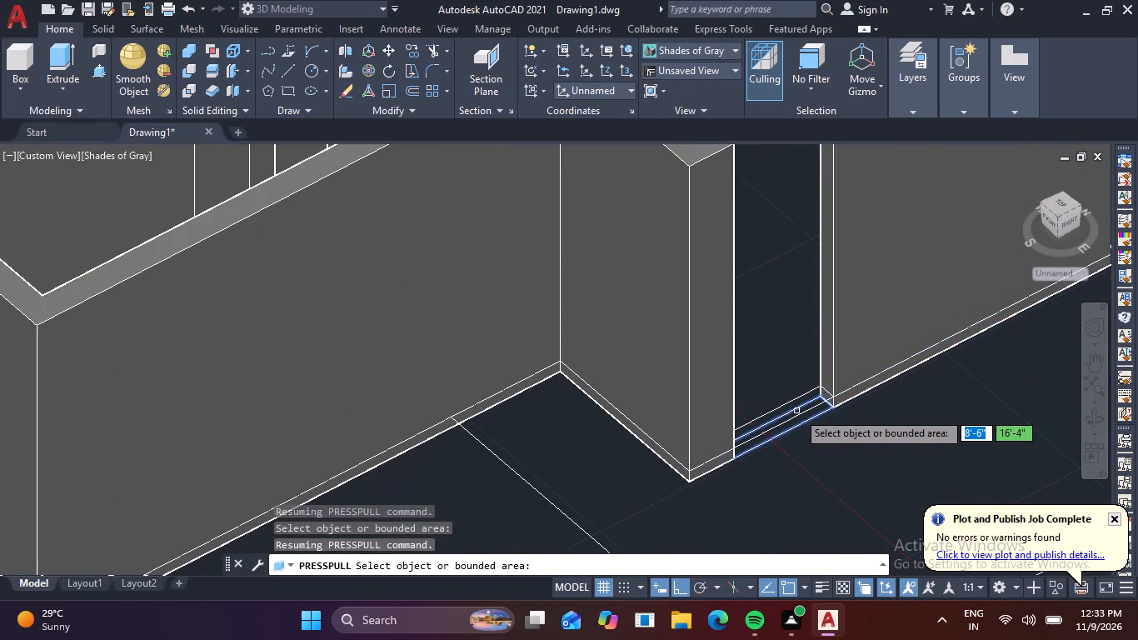
click(797, 410)
key(space)
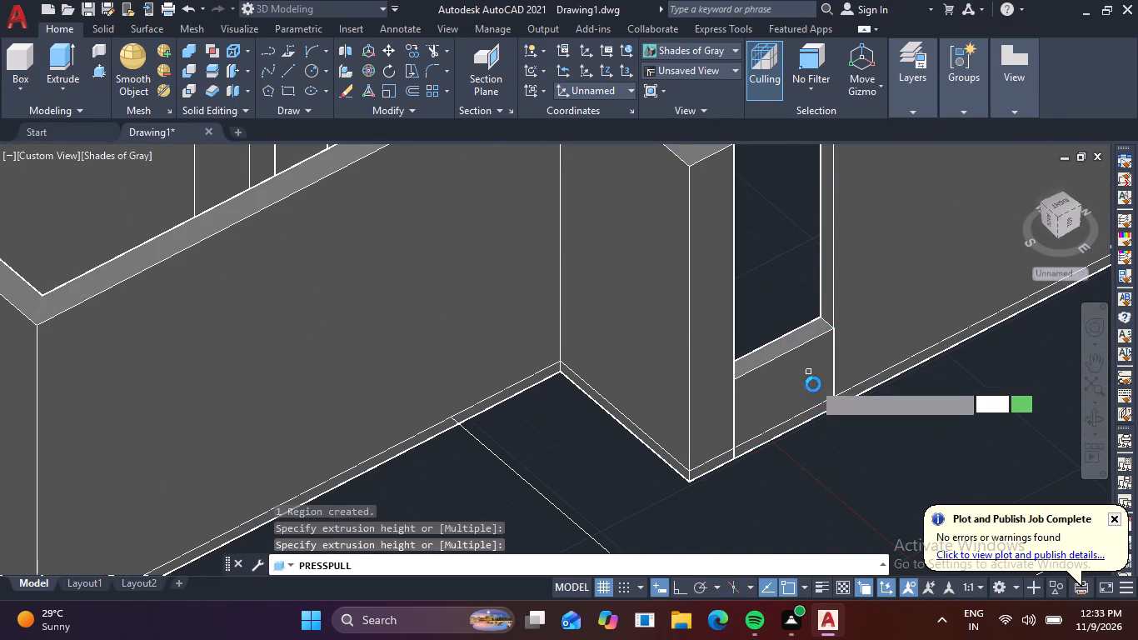
Presspull the narrow opening strip on the inner south side of the small northeast room to the same 2'6" height.
scroll(821, 423, down, 2)
shift+middle_drag(875, 410, 828, 422)
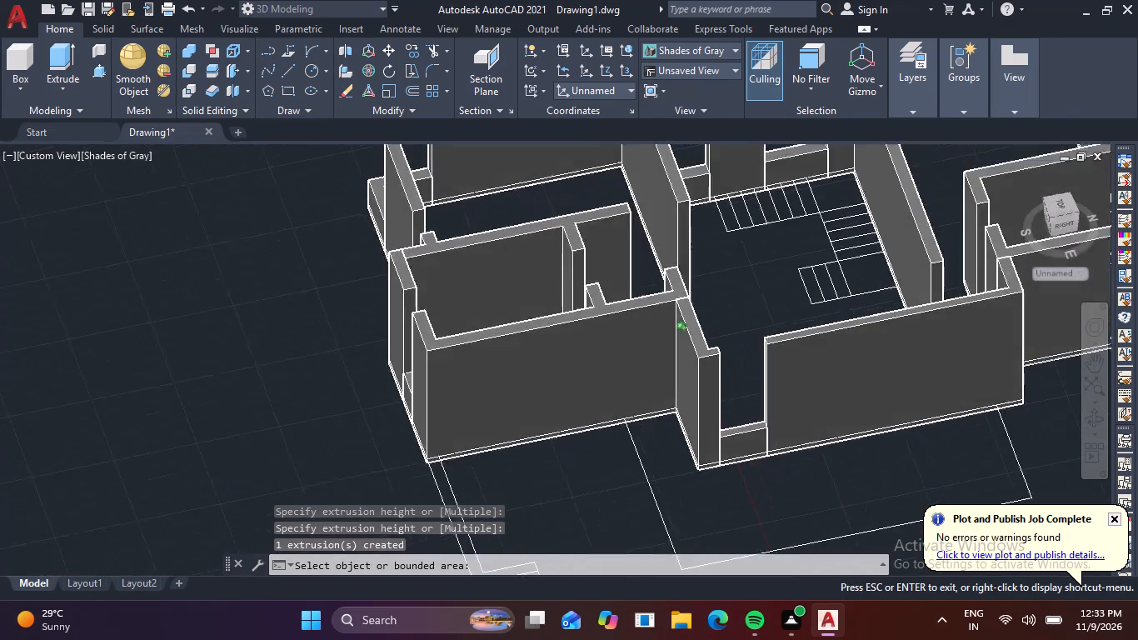
shift+middle_drag(828, 422, 739, 419)
middle_drag(871, 430, 575, 292)
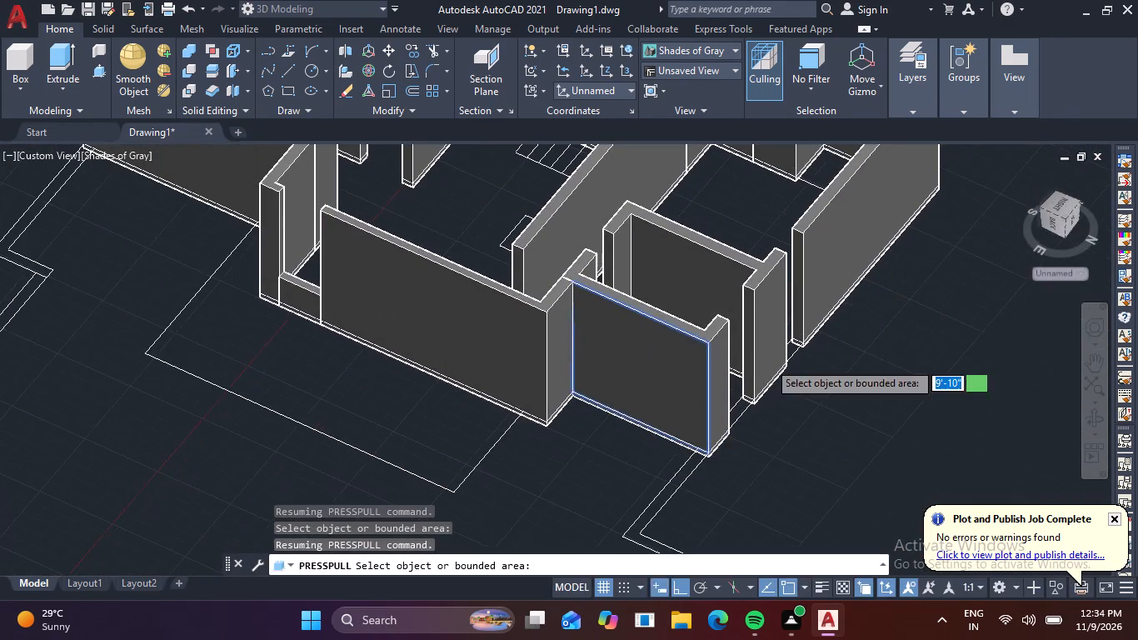
shift+middle_drag(763, 368, 654, 368)
scroll(537, 344, up, 3)
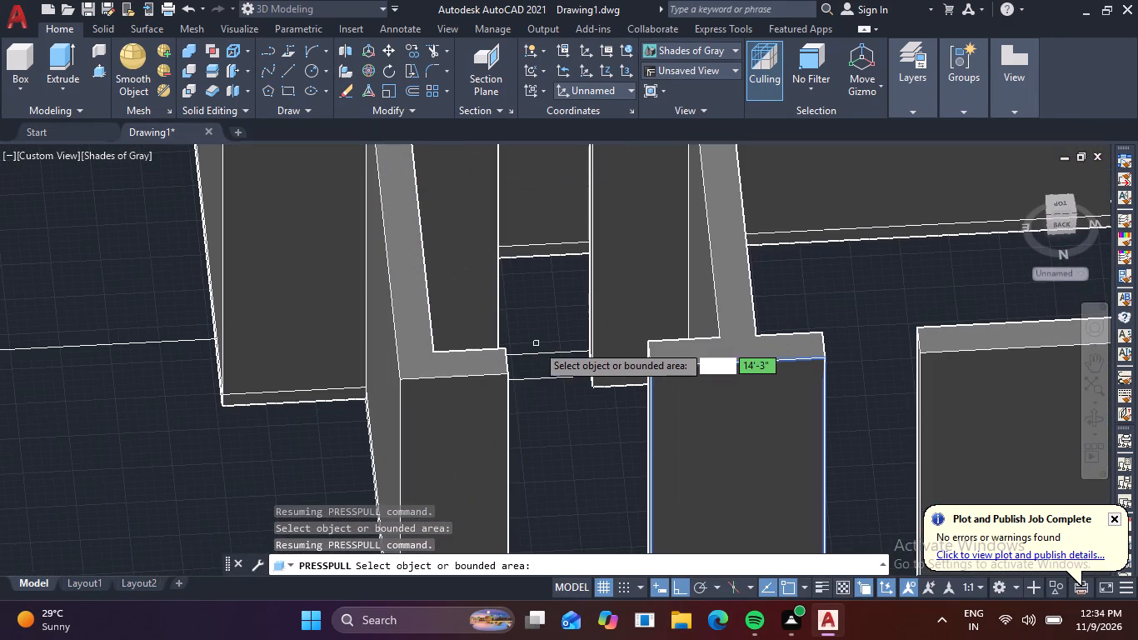
click(552, 368)
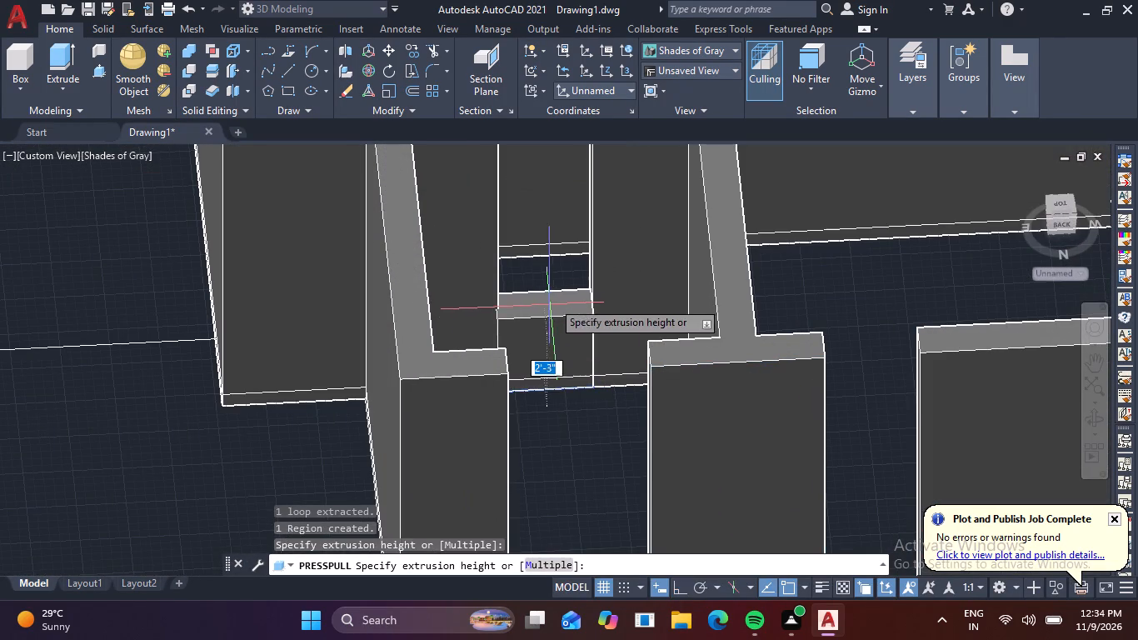
key(space)
Presspull the opening strip in the outer north wall, beside the northeast corner segment, to the same 2'6" height.
middle_drag(566, 448, 529, 217)
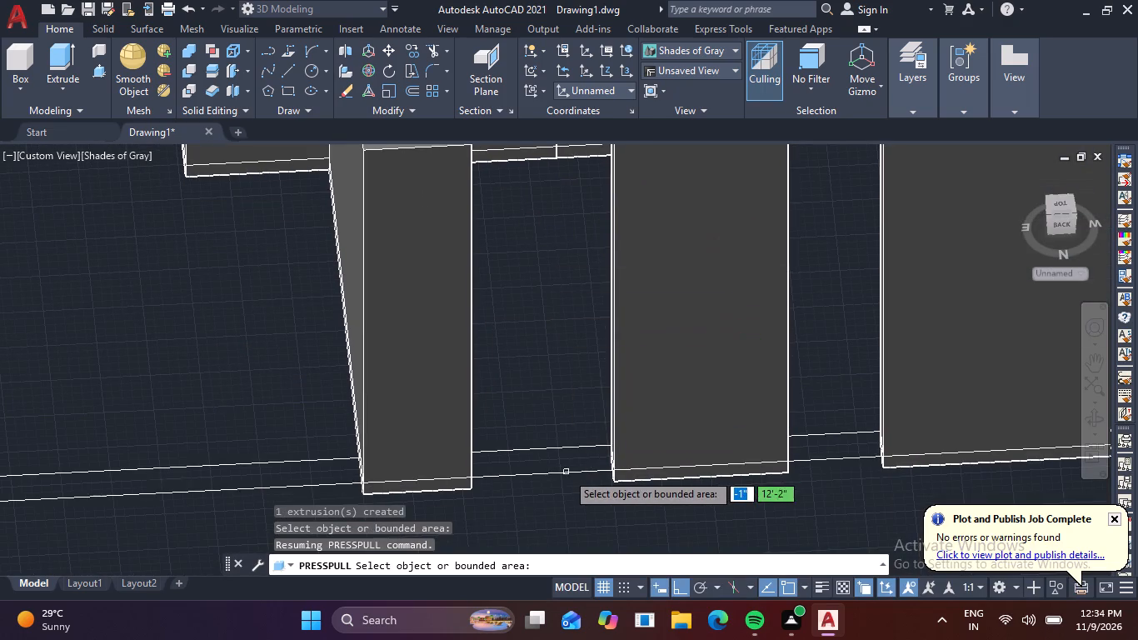
click(569, 465)
key(space)
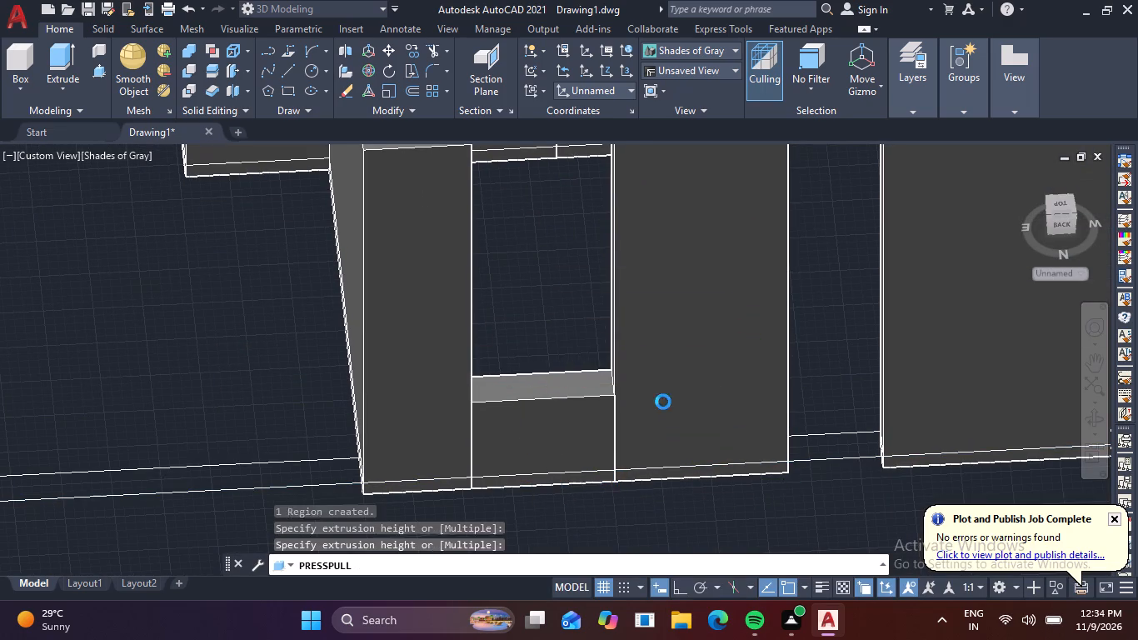
Presspull the opening strip between the middle north wall segment and the long north wall to the same 2'6" height.
middle_drag(663, 417, 350, 315)
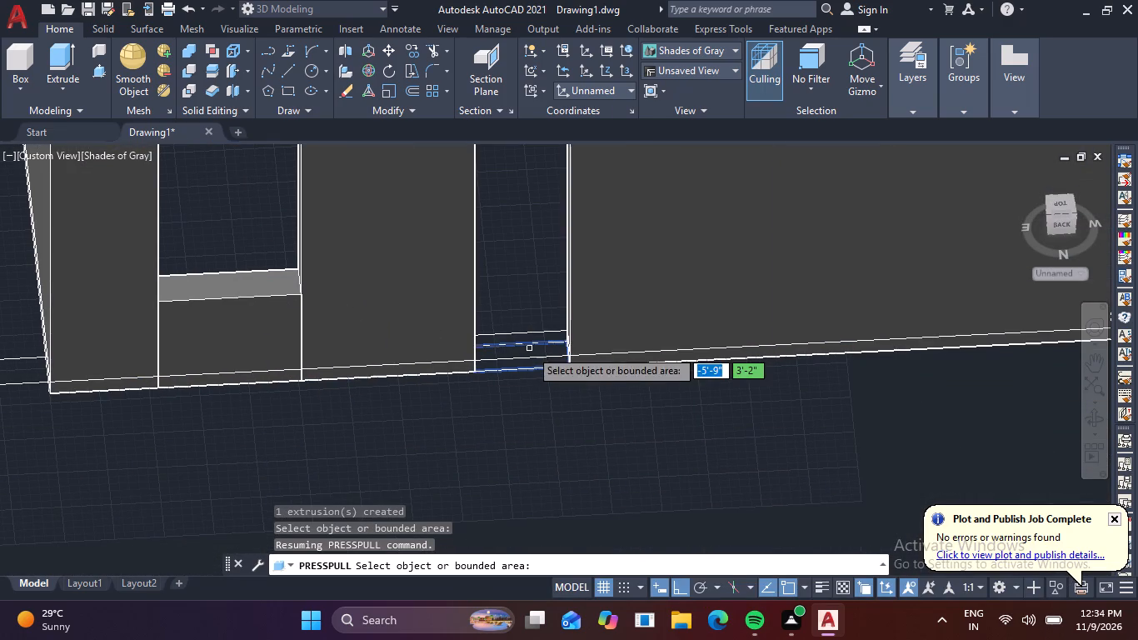
click(530, 349)
key(space)
Examine the walls all around the plan for opening strips still without height, and end Presspull.
scroll(579, 324, down, 1)
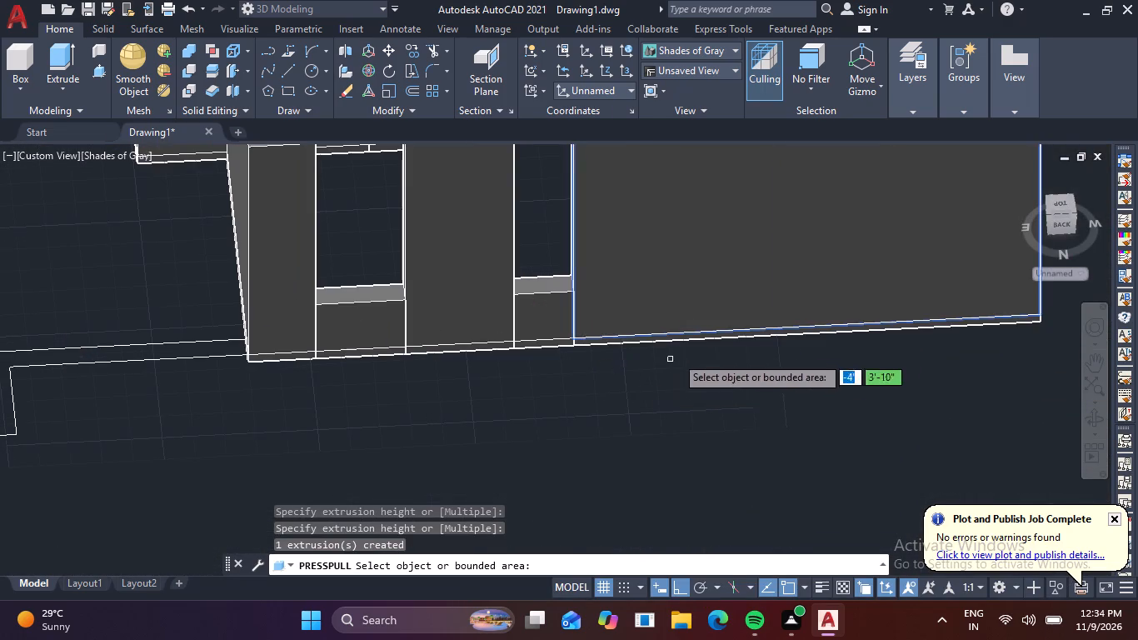
shift+middle_drag(680, 352, 515, 362)
middle_drag(601, 405, 452, 192)
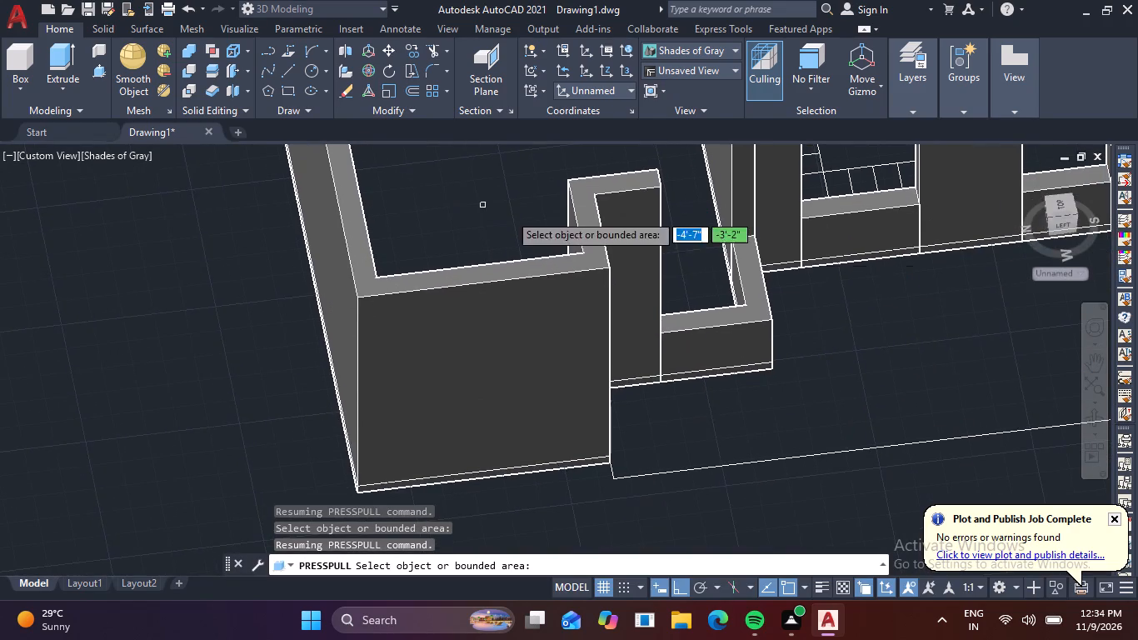
scroll(695, 274, down, 1)
scroll(724, 337, down, 1)
middle_drag(695, 370, 652, 434)
middle_drag(766, 168, 765, 217)
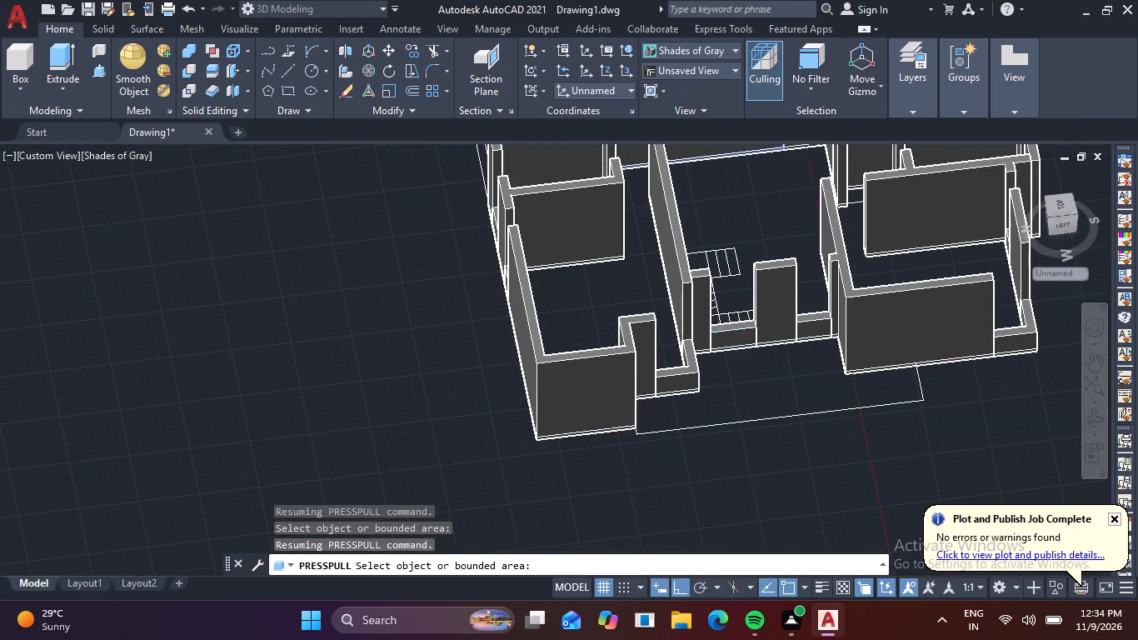
middle_drag(765, 217, 728, 362)
shift+middle_drag(731, 395, 728, 395)
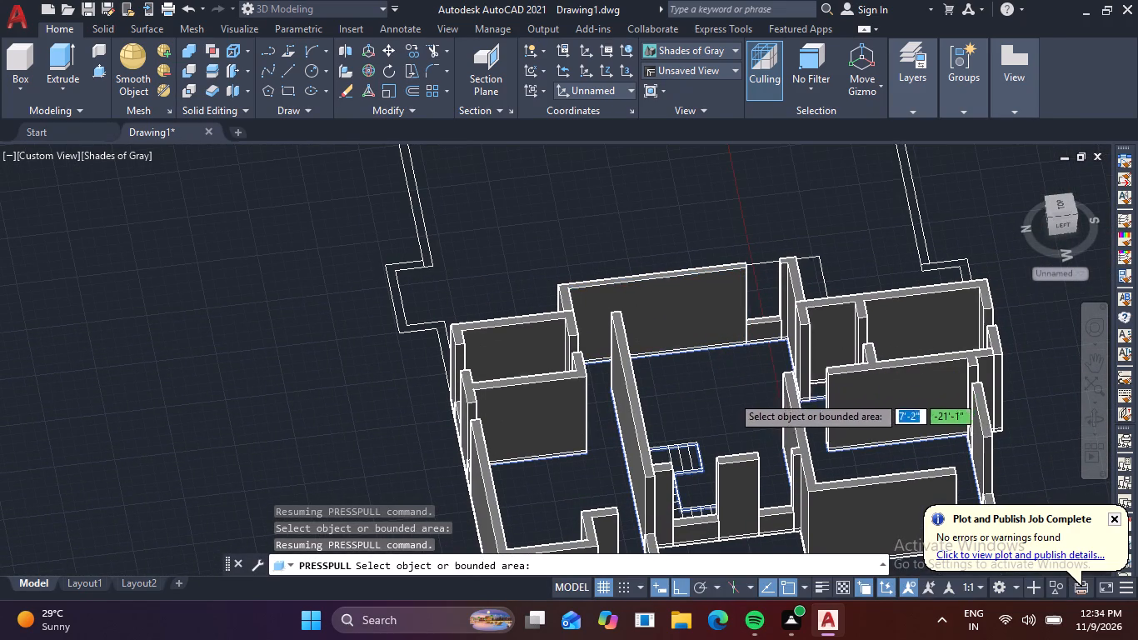
shift+middle_drag(728, 395, 811, 410)
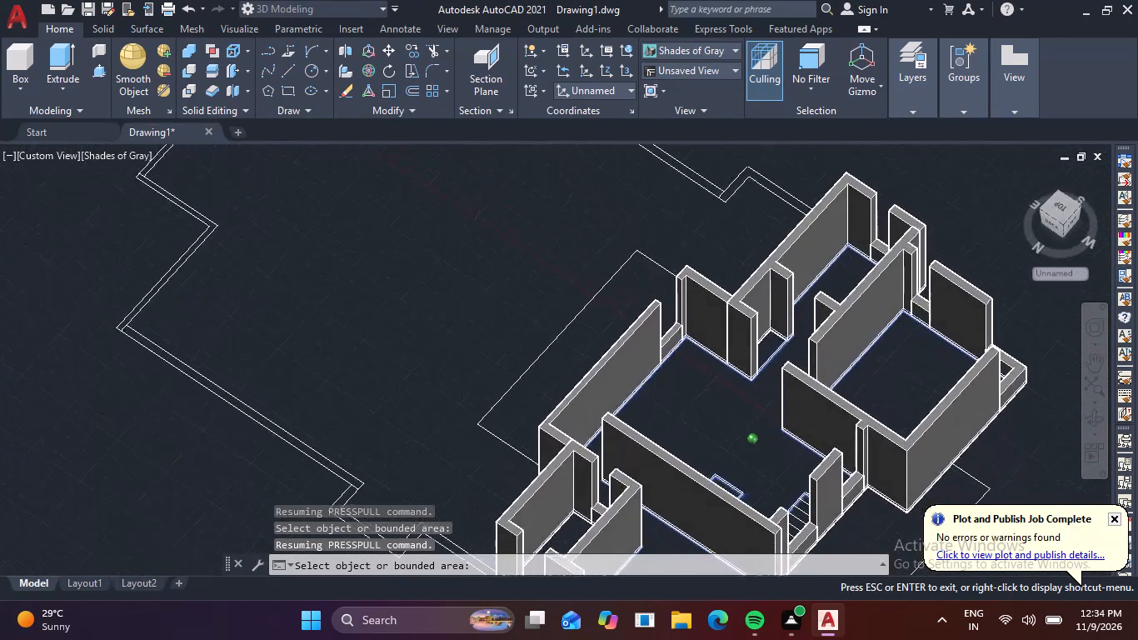
shift+middle_drag(811, 410, 871, 327)
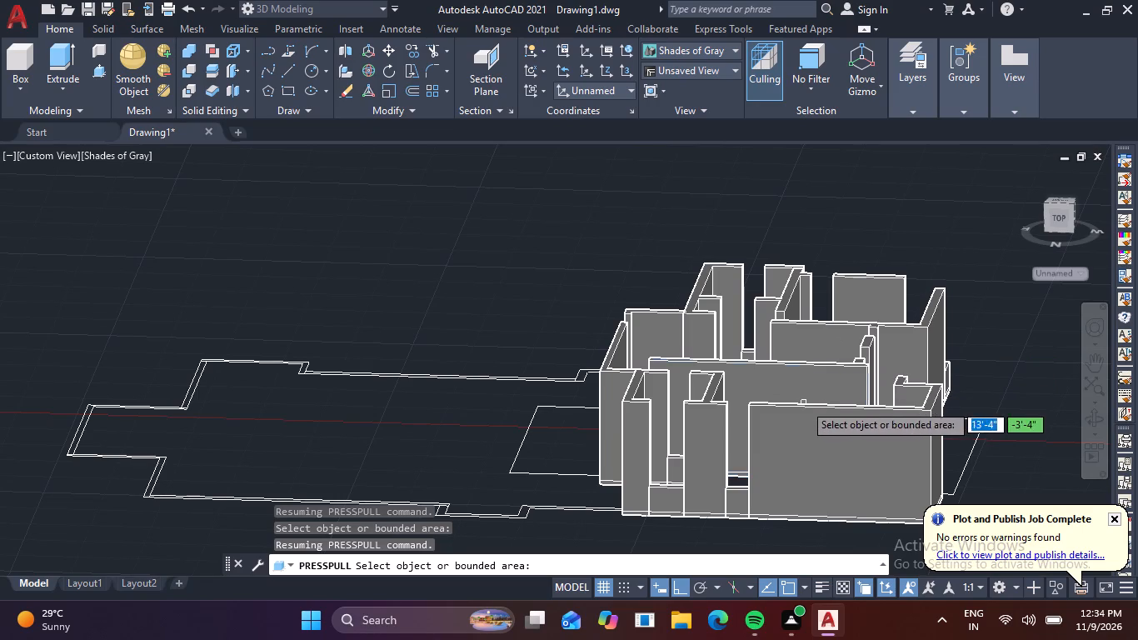
key(Escape)
Select the two opening strip solids in the outer north wall and the one inside the small northeast room.
scroll(753, 472, up, 3)
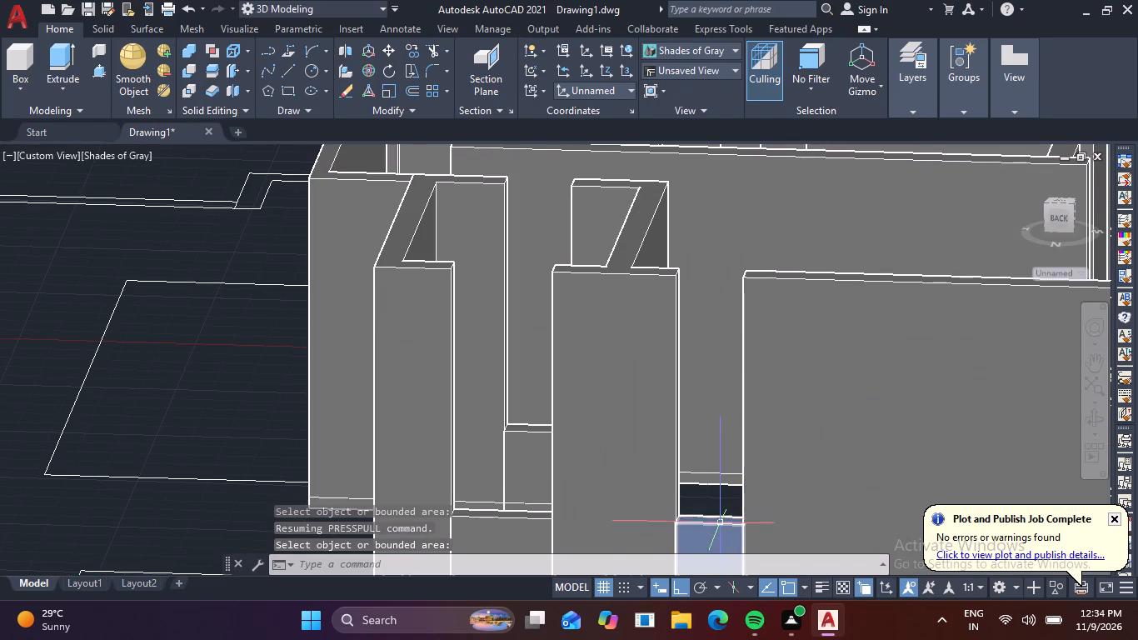
click(719, 525)
click(527, 524)
middle_drag(452, 348, 457, 200)
shift+middle_drag(657, 233, 650, 297)
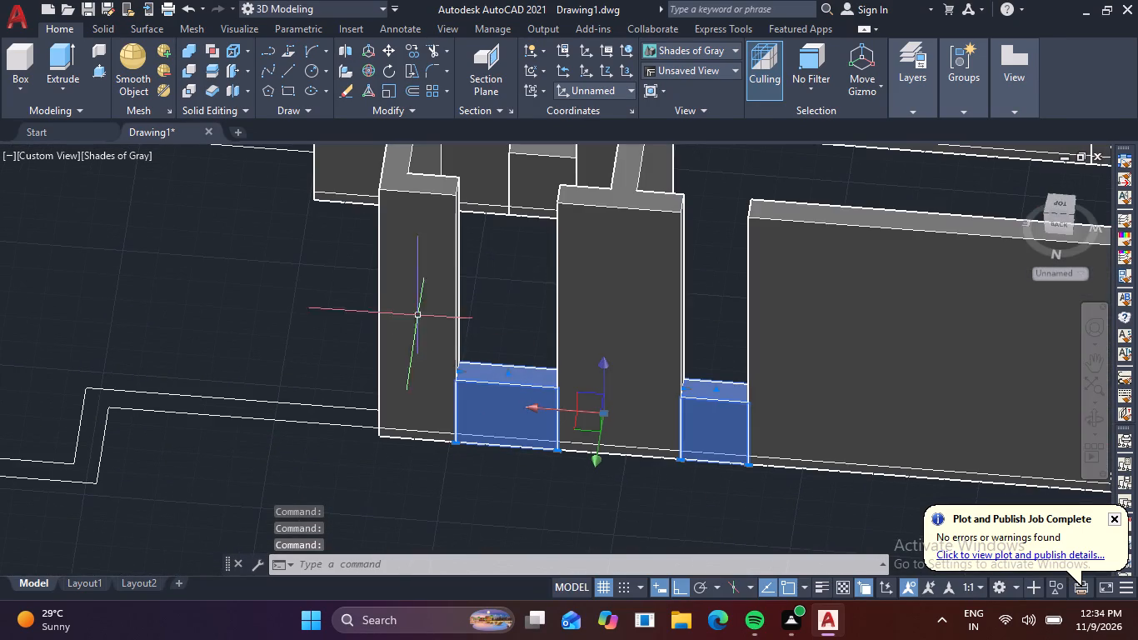
click(544, 157)
Add the west side's opening strip solids to the selection: both L-shaped ones and the two beside the staircase.
scroll(679, 228, down, 3)
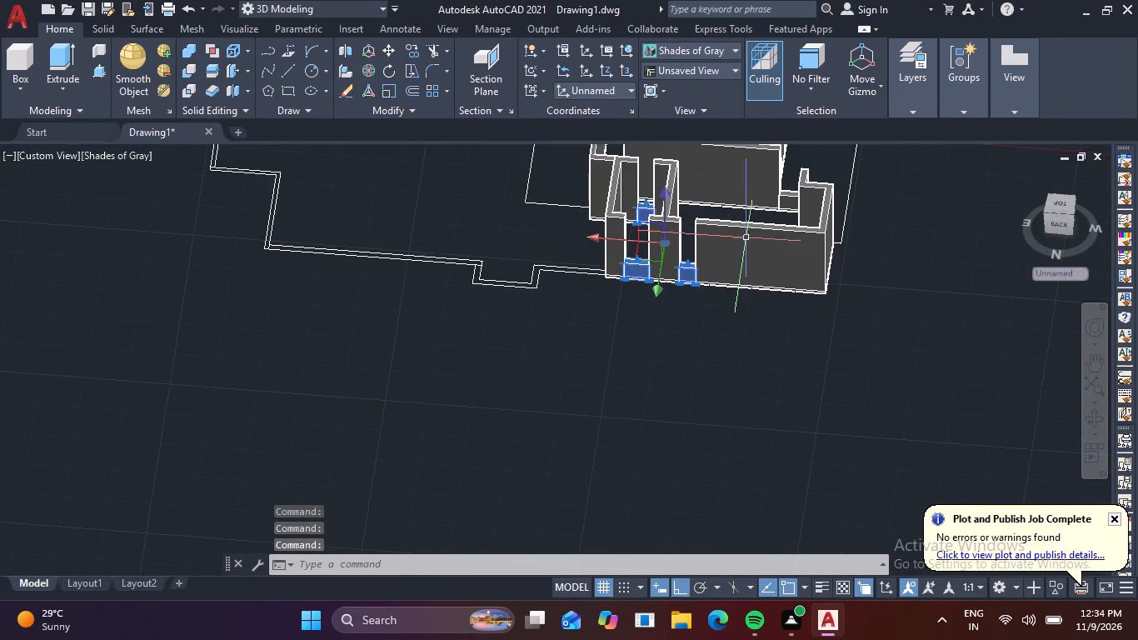
shift+middle_drag(736, 243, 467, 287)
scroll(704, 356, up, 2)
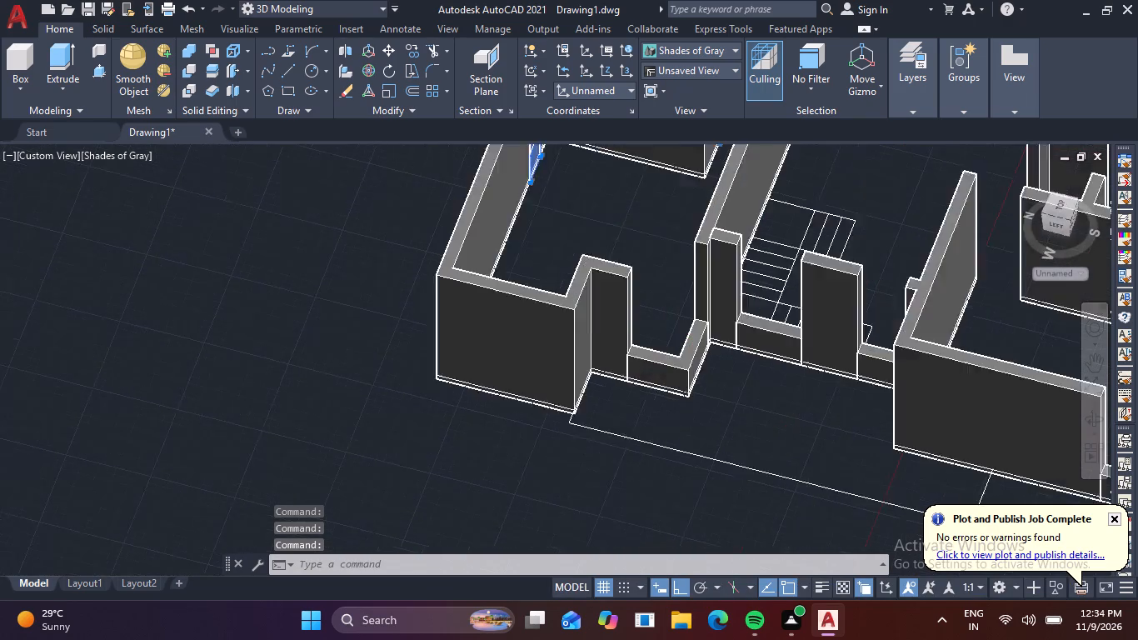
scroll(710, 377, up, 1)
click(668, 366)
click(799, 317)
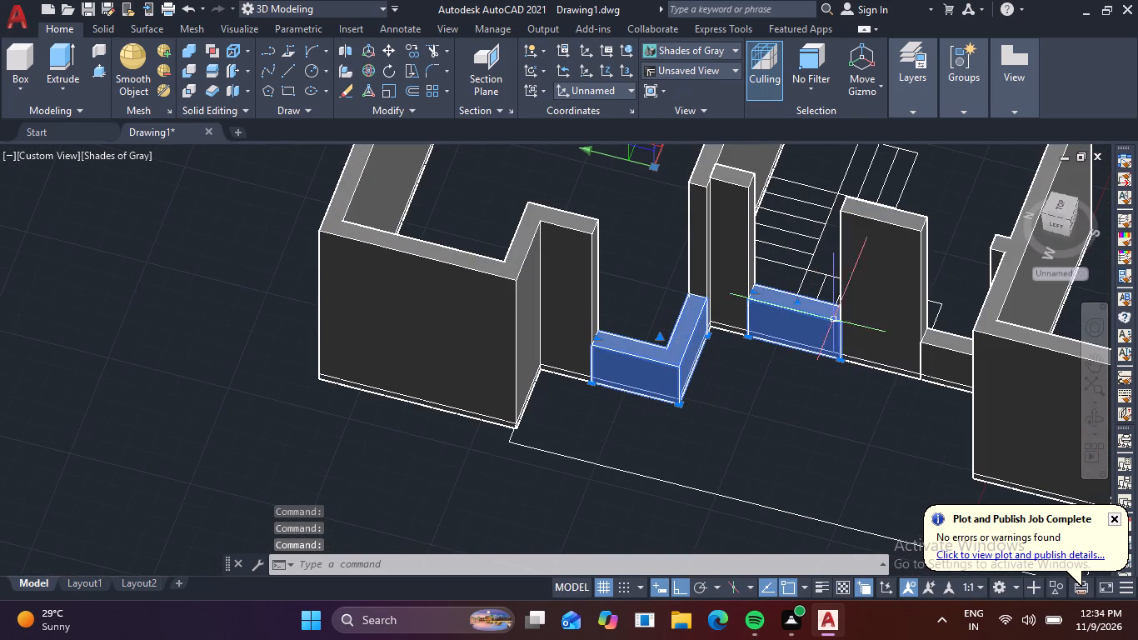
click(939, 342)
scroll(876, 386, down, 2)
middle_drag(859, 382, 835, 390)
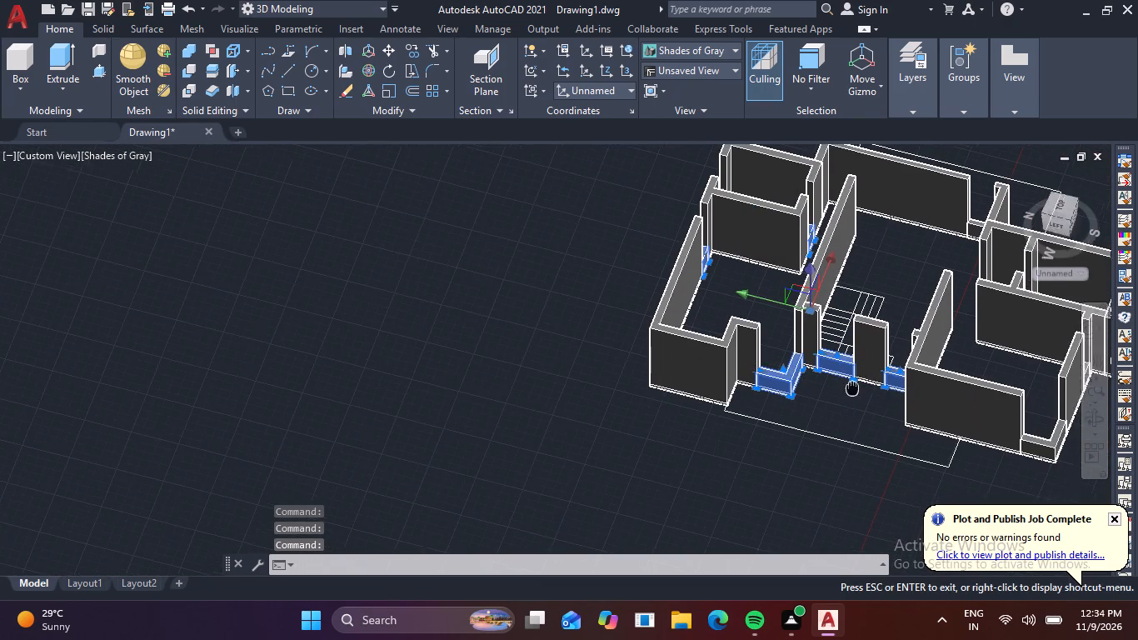
middle_drag(835, 390, 568, 366)
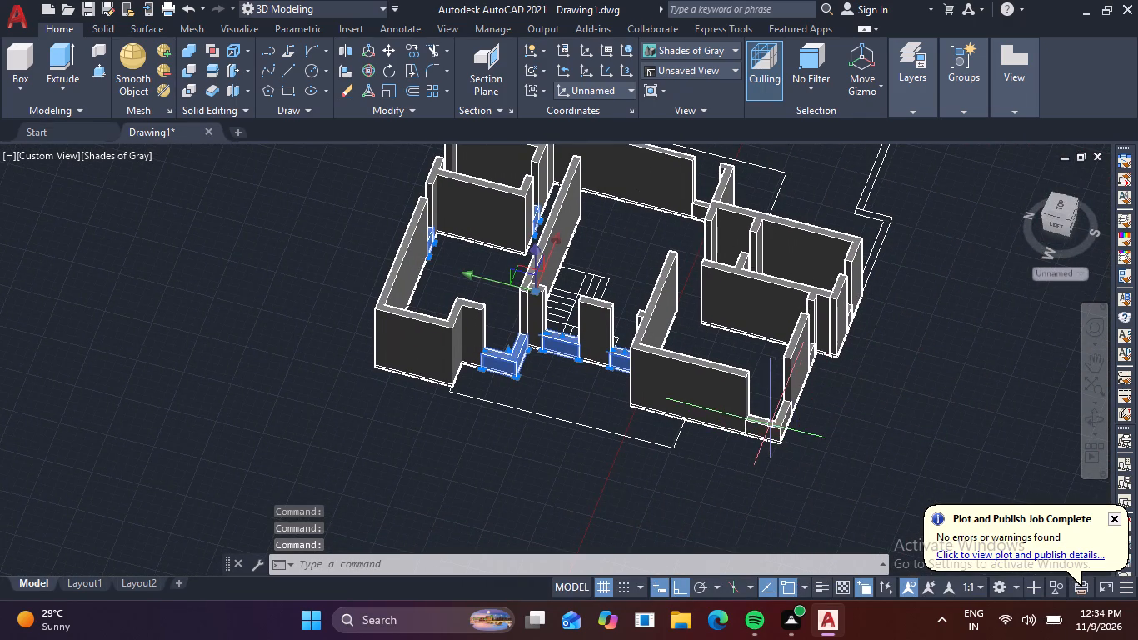
click(771, 425)
Add the two short south opening strip solids and the one on the east side to the selection.
shift+middle_drag(861, 395, 708, 427)
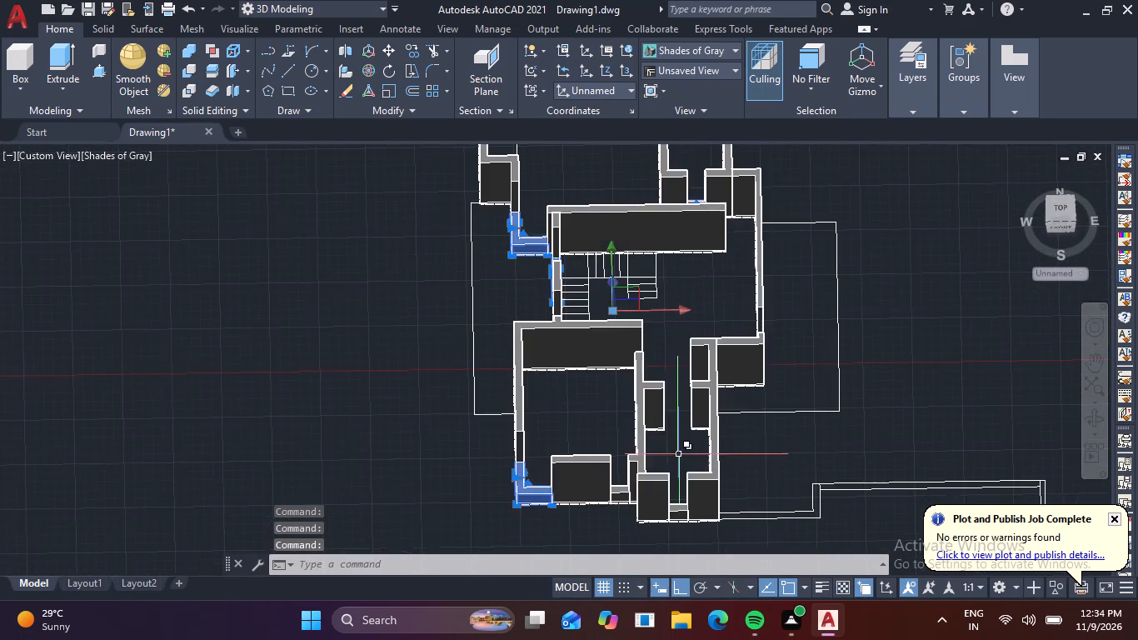
scroll(634, 512, up, 3)
click(586, 452)
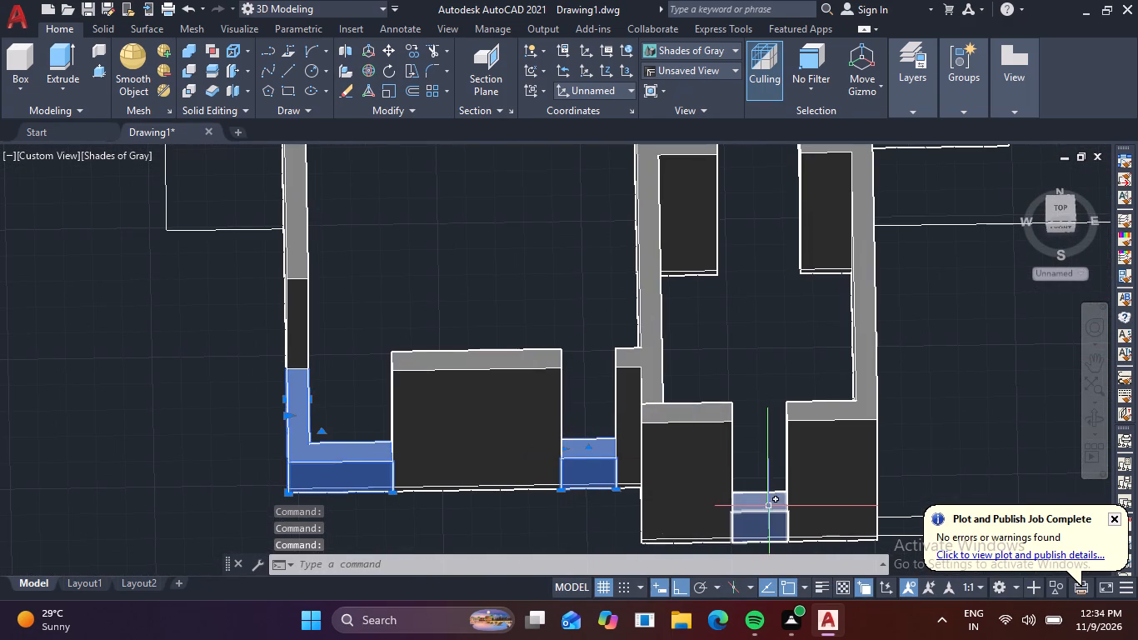
click(771, 506)
scroll(805, 314, down, 2)
middle_drag(772, 347, 639, 475)
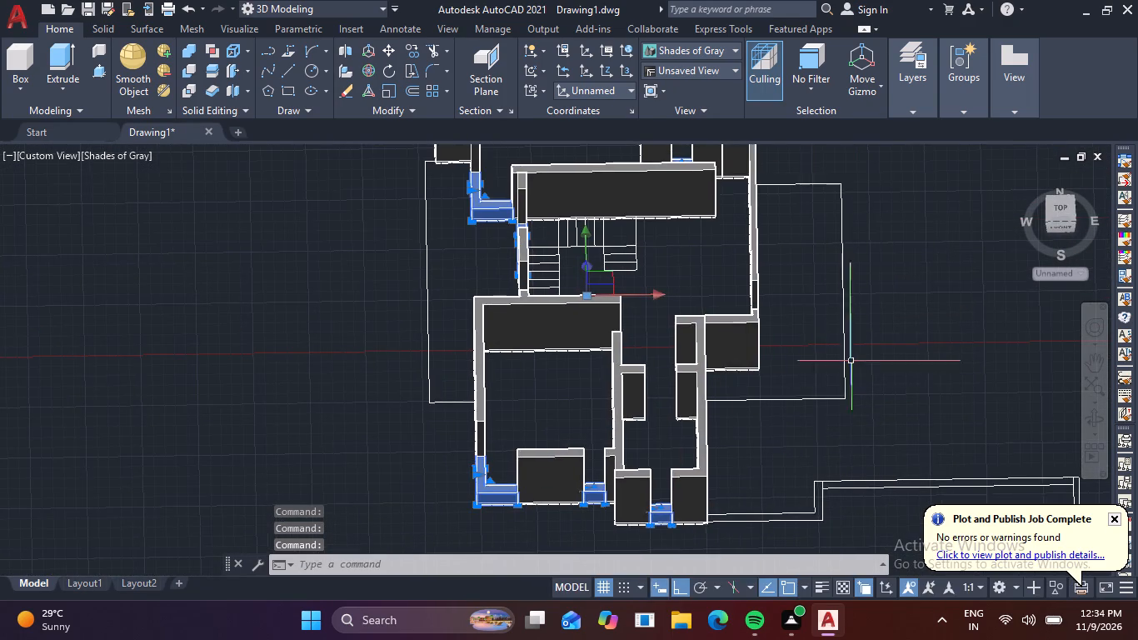
shift+middle_drag(846, 362, 685, 342)
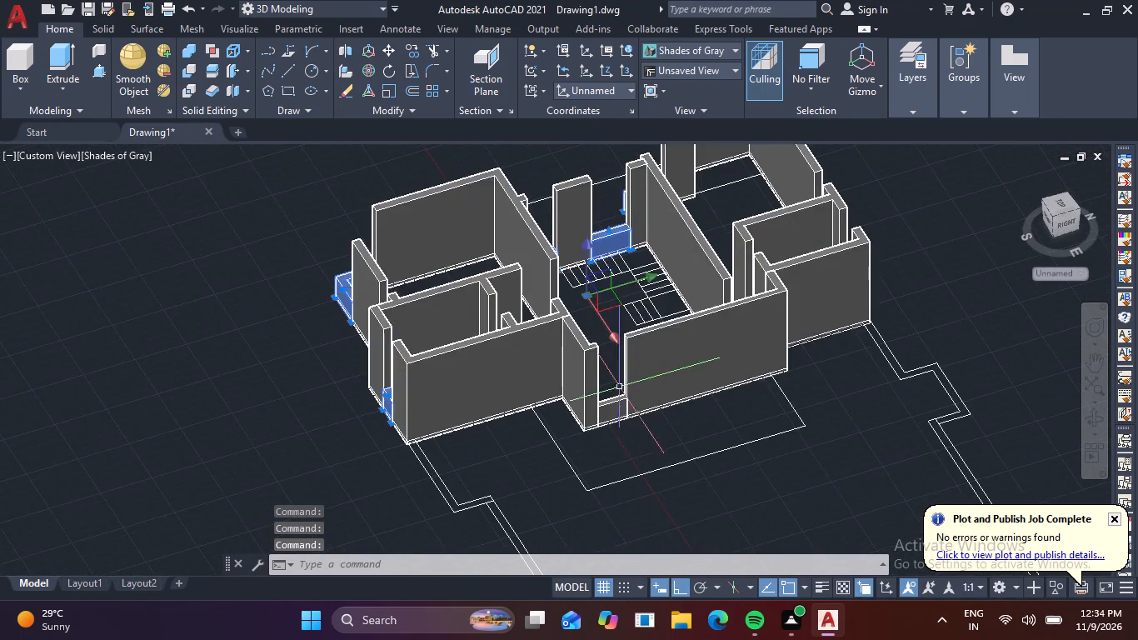
scroll(604, 400, up, 2)
click(629, 417)
Examine the selected opening strips around the building to check that none is missed and how they sit against the full-height walls.
middle_drag(1026, 327, 933, 379)
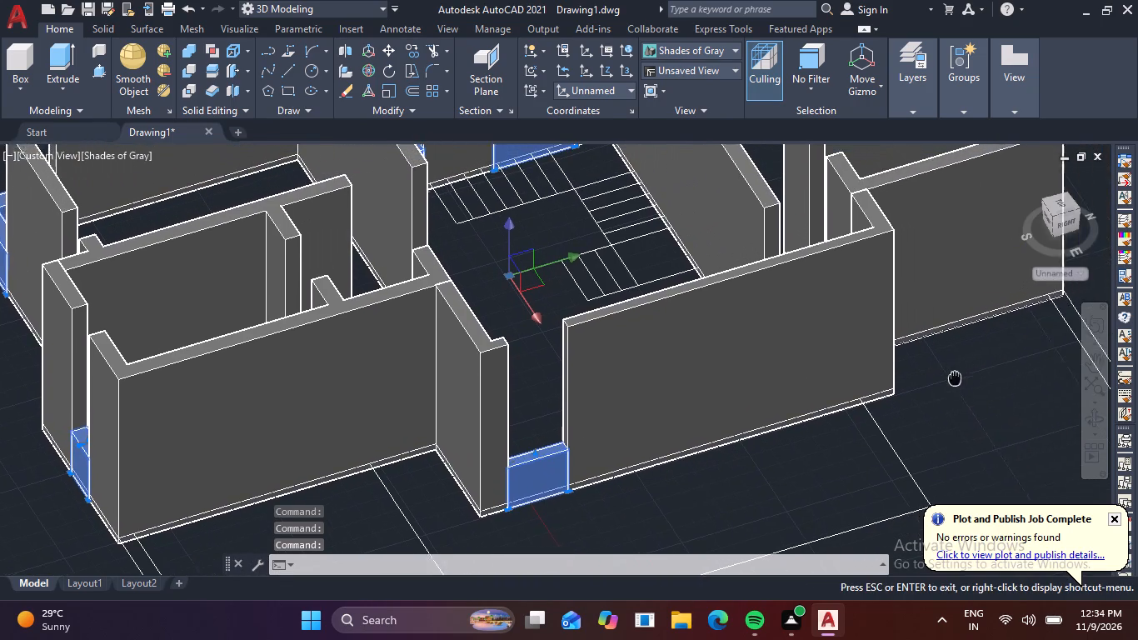
middle_drag(933, 379, 919, 382)
shift+middle_drag(1005, 378, 866, 395)
middle_drag(796, 417, 811, 297)
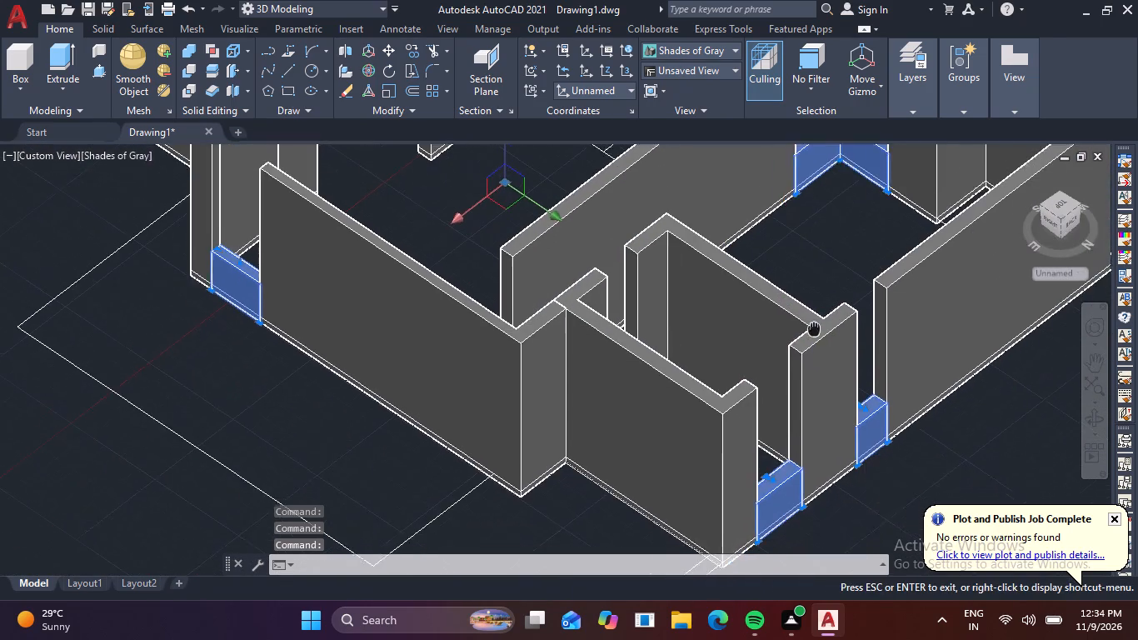
middle_drag(811, 297, 803, 242)
shift+middle_drag(890, 330, 796, 356)
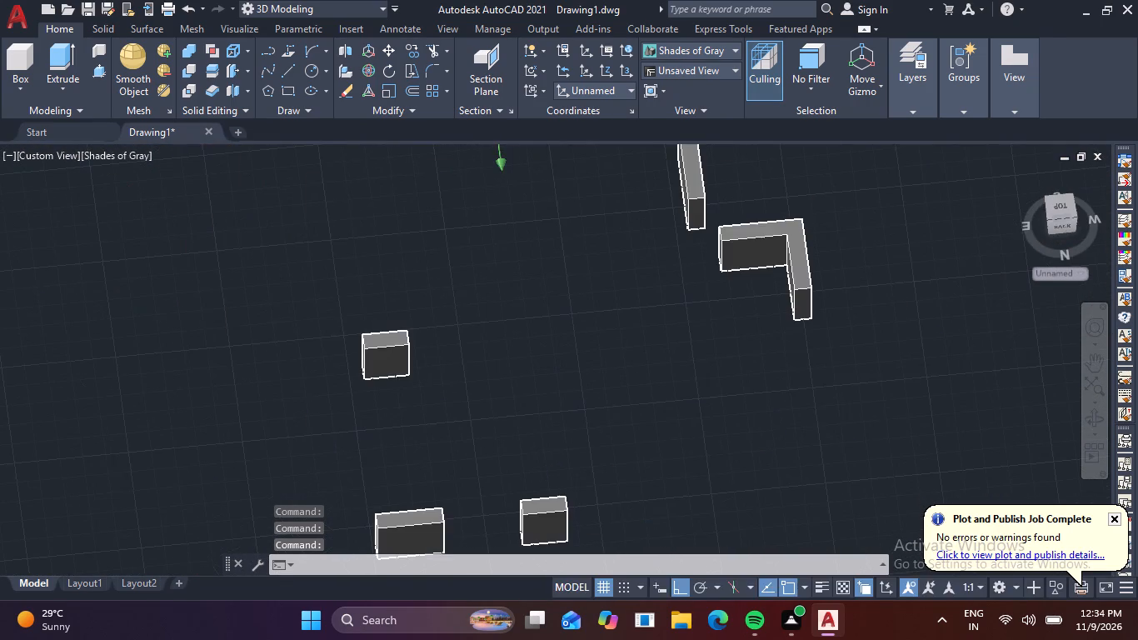
middle_drag(678, 336, 730, 297)
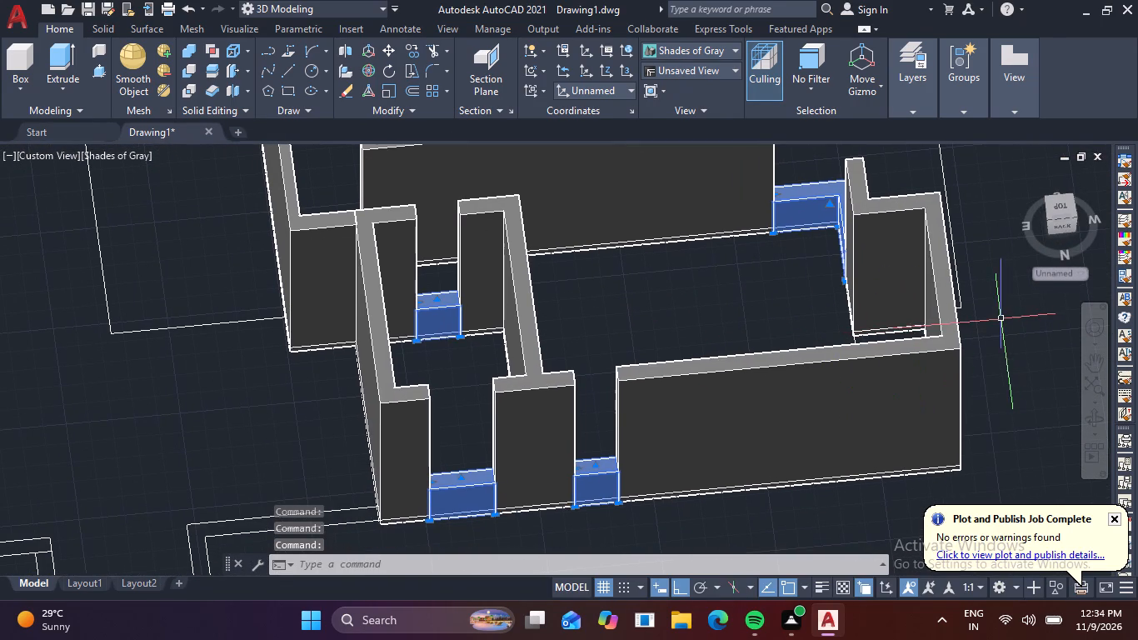
scroll(820, 363, down, 2)
scroll(661, 200, up, 2)
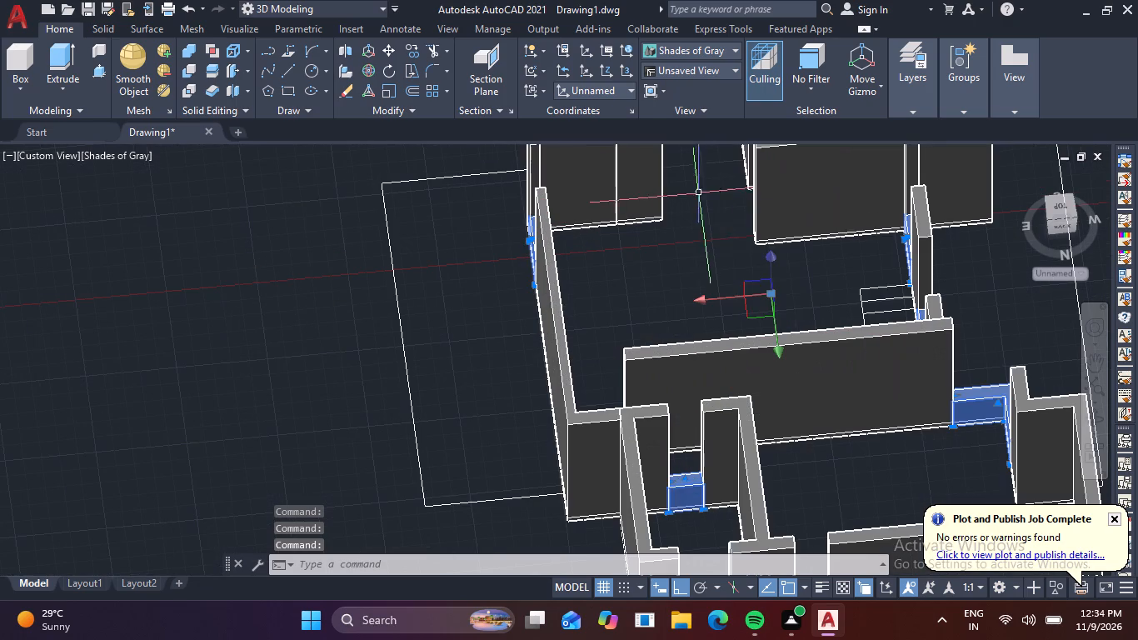
shift+middle_drag(817, 313, 653, 317)
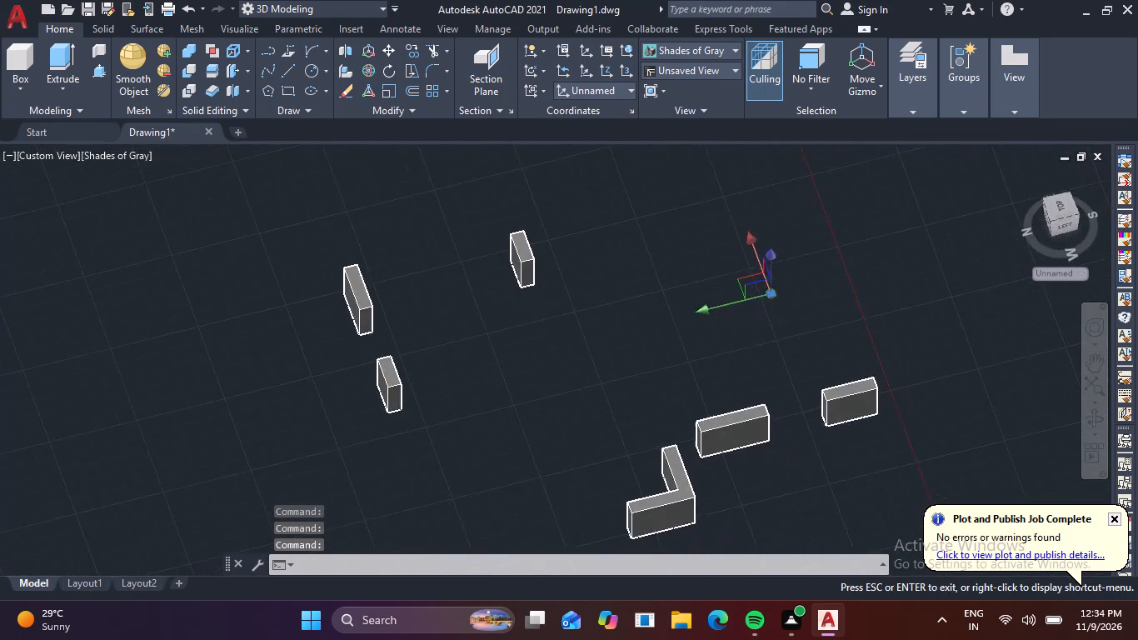
shift+middle_drag(653, 317, 611, 239)
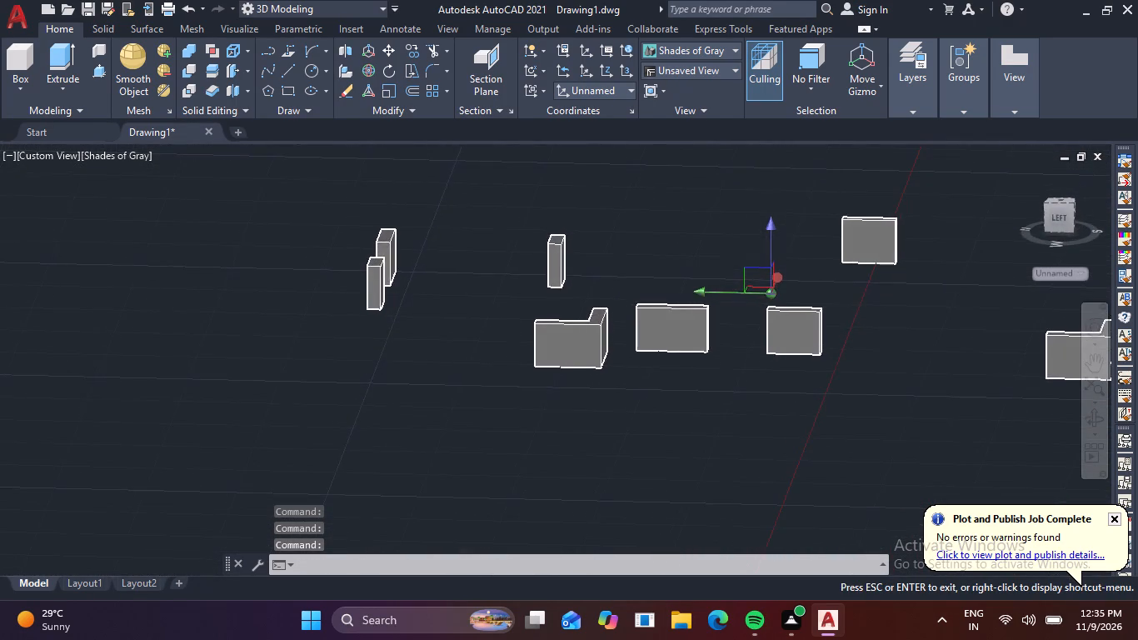
shift+middle_drag(611, 239, 615, 239)
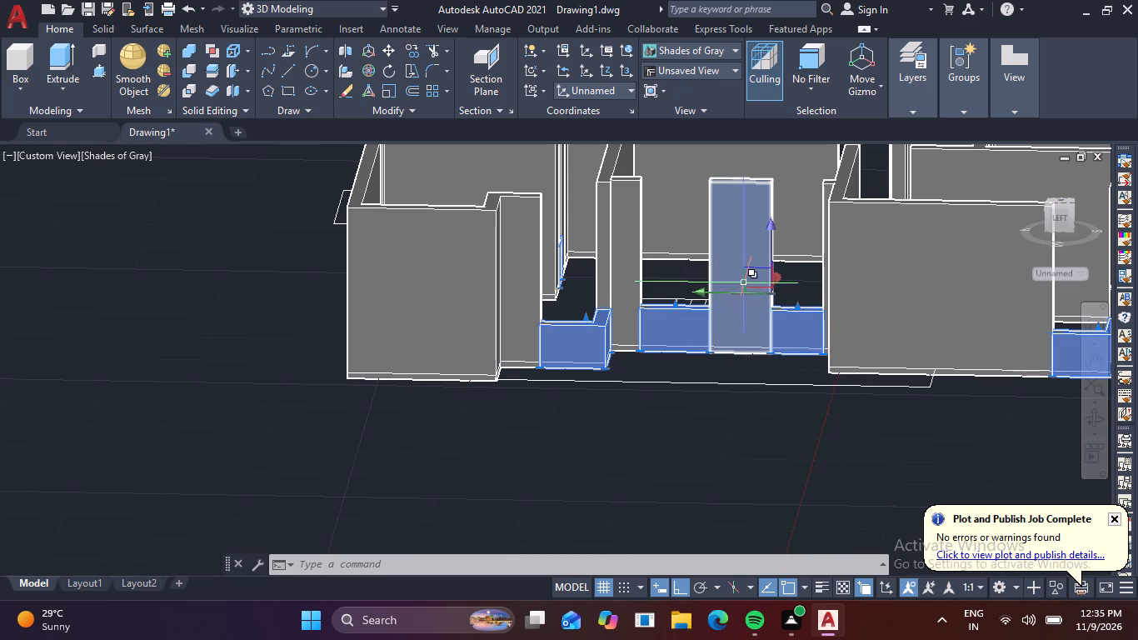
scroll(706, 317, up, 3)
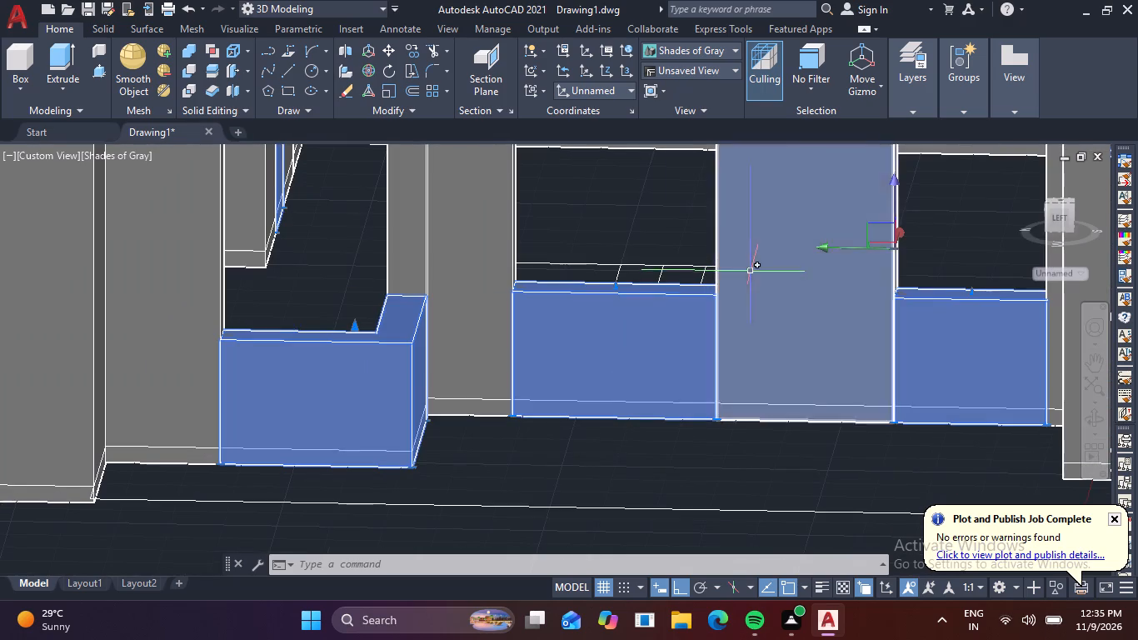
middle_drag(751, 272, 701, 475)
scroll(701, 444, down, 2)
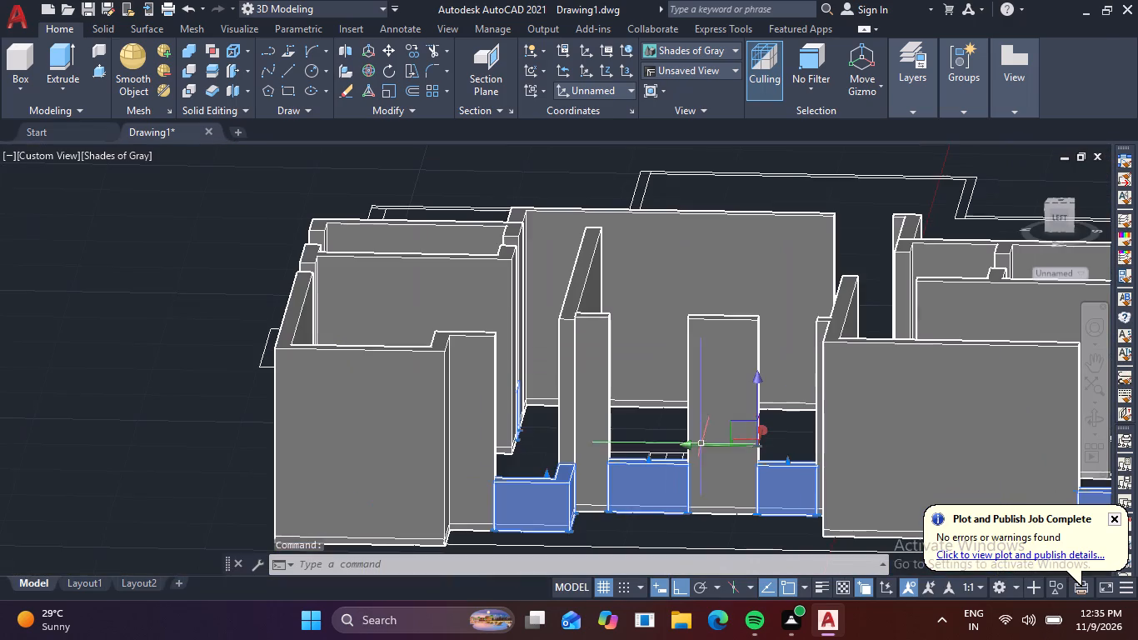
scroll(706, 294, up, 2)
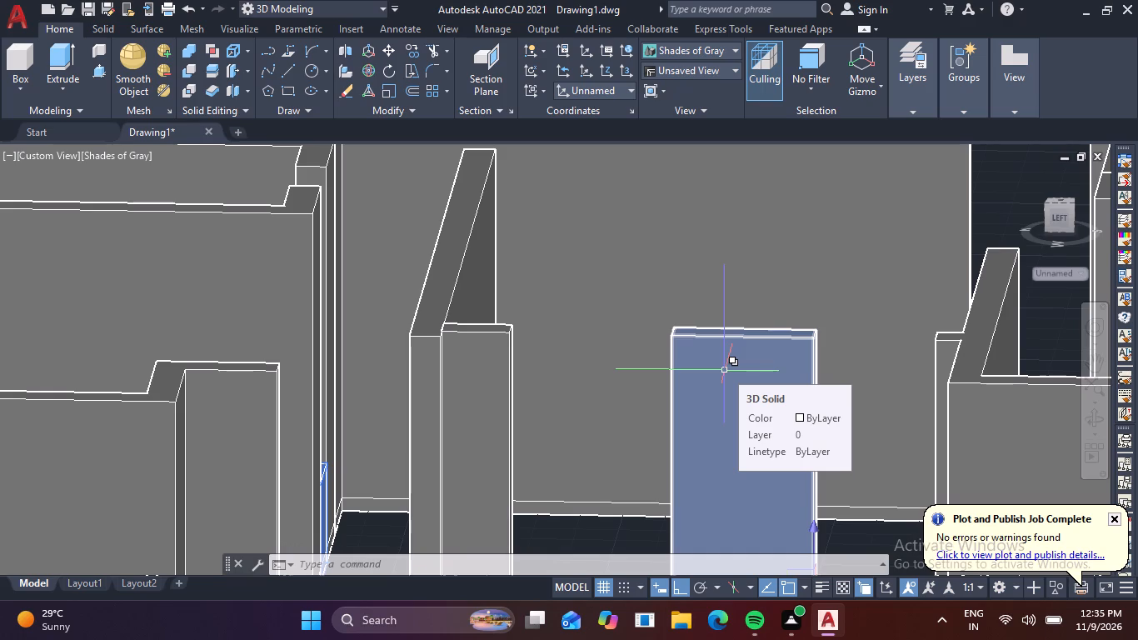
scroll(789, 333, down, 3)
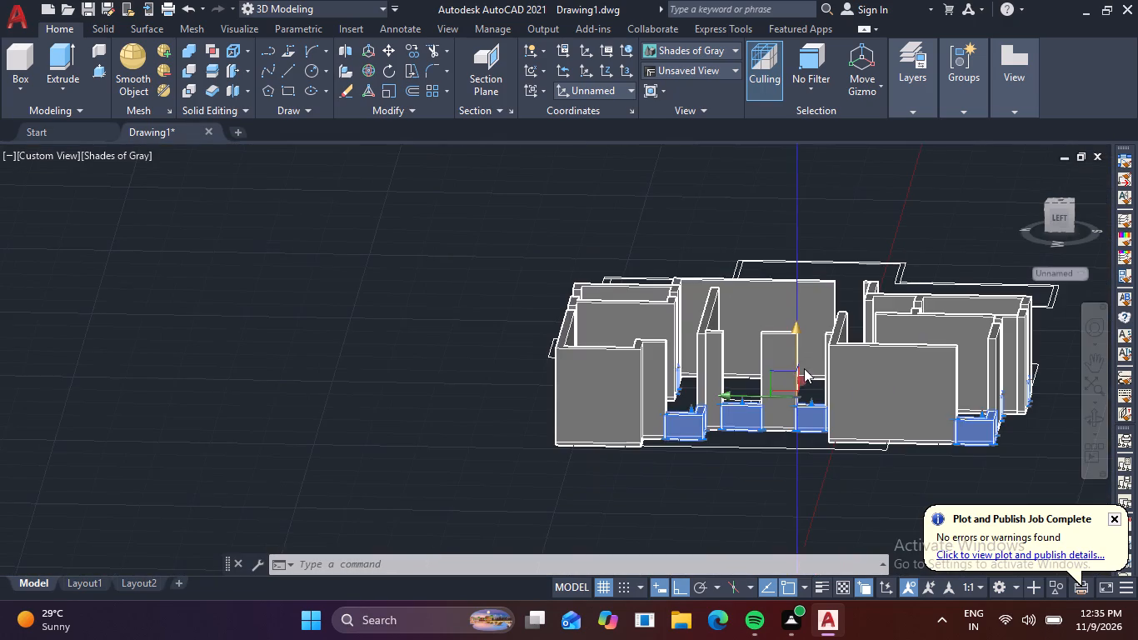
scroll(758, 397, up, 2)
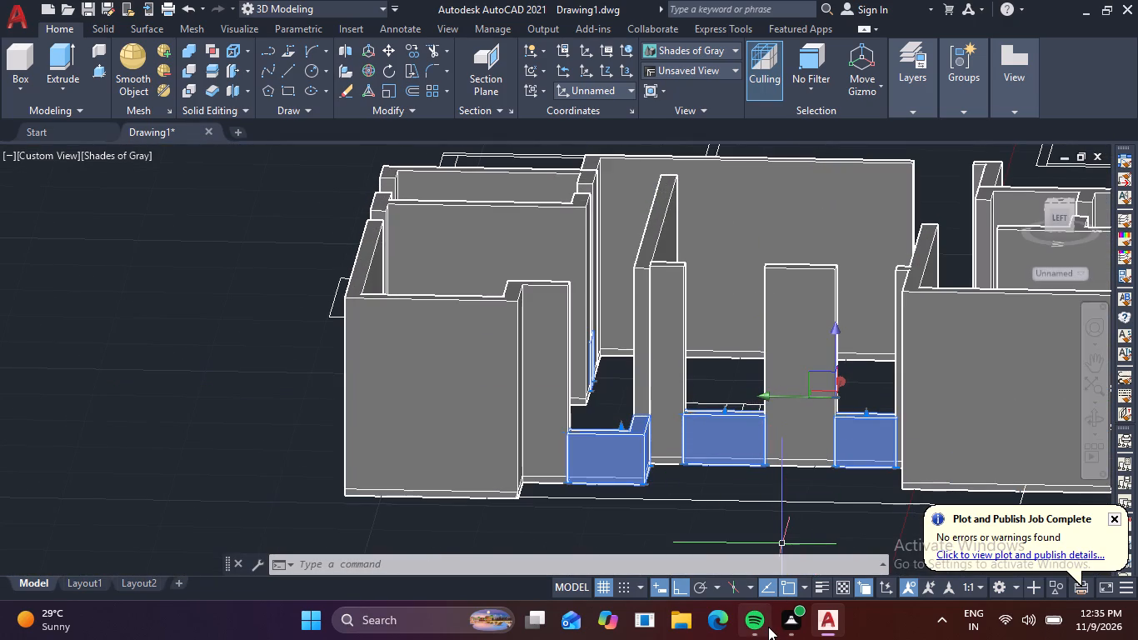
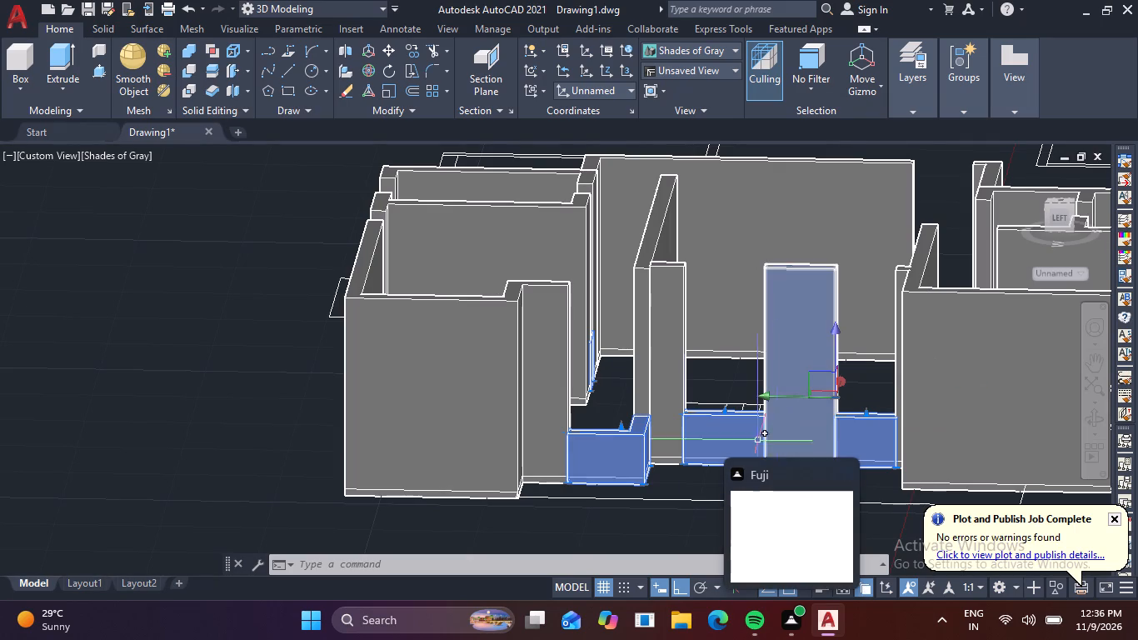
Move the selected opening strip solids straight up 7'-6" so their tops align with the tops of the full-height walls.
scroll(665, 428, up, 4)
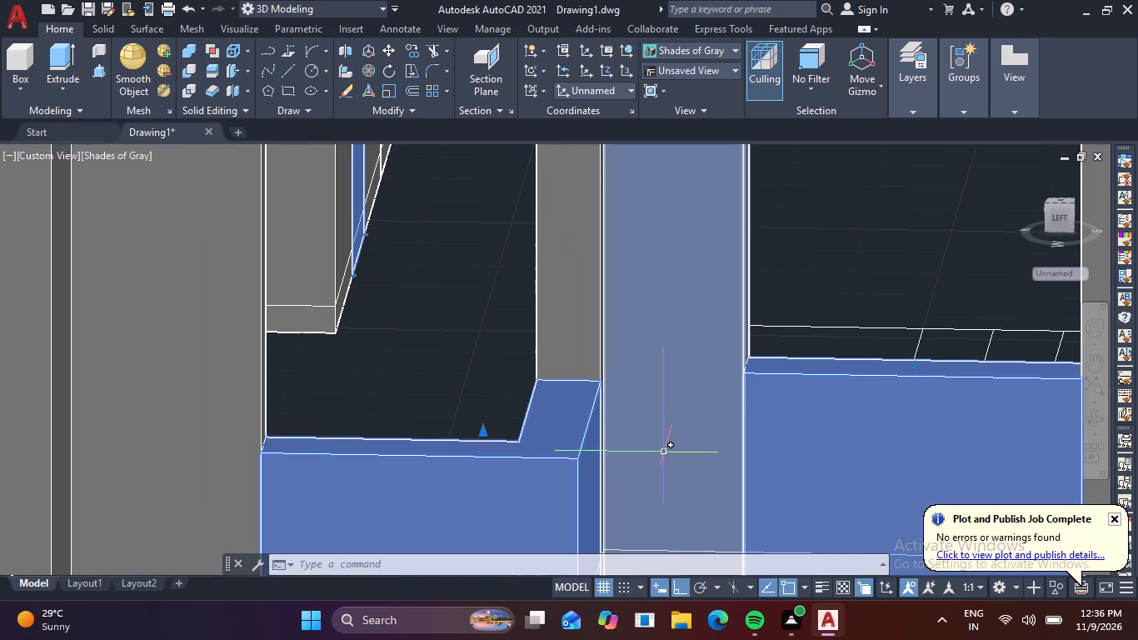
key(m)
key(space)
scroll(631, 402, down, 2)
middle_drag(631, 407, 616, 485)
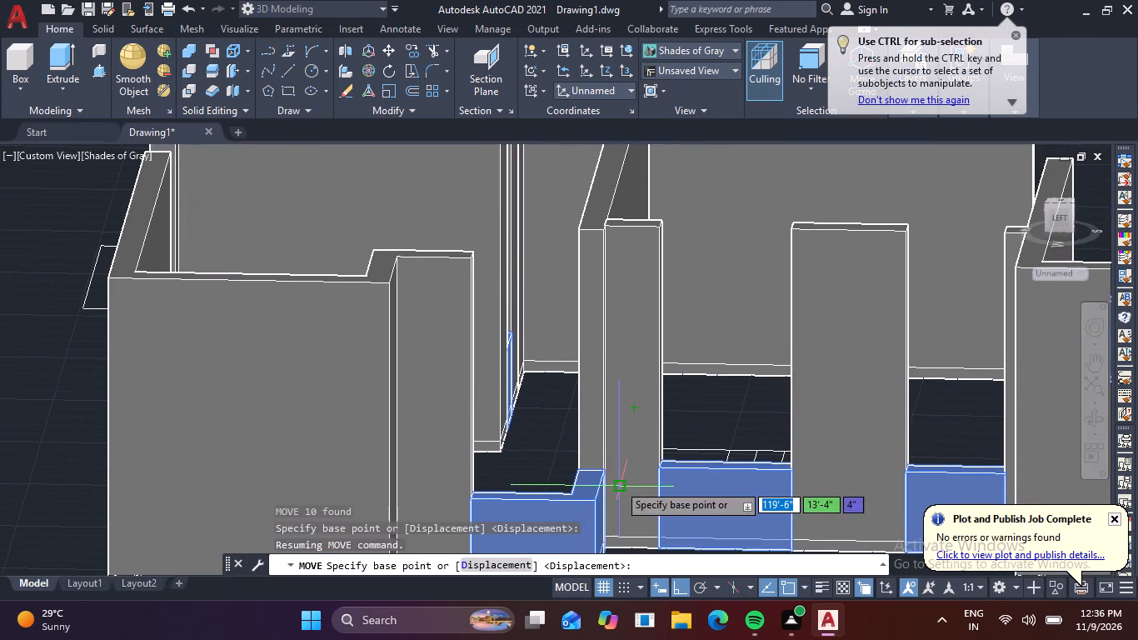
scroll(627, 457, up, 2)
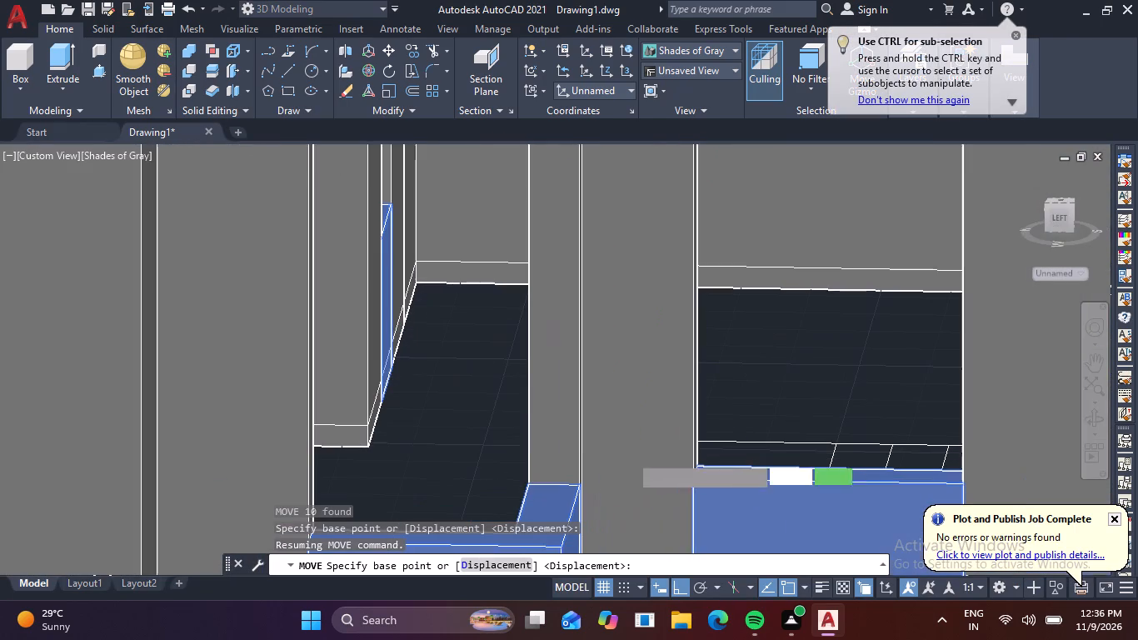
scroll(584, 488, down, 1)
click(581, 488)
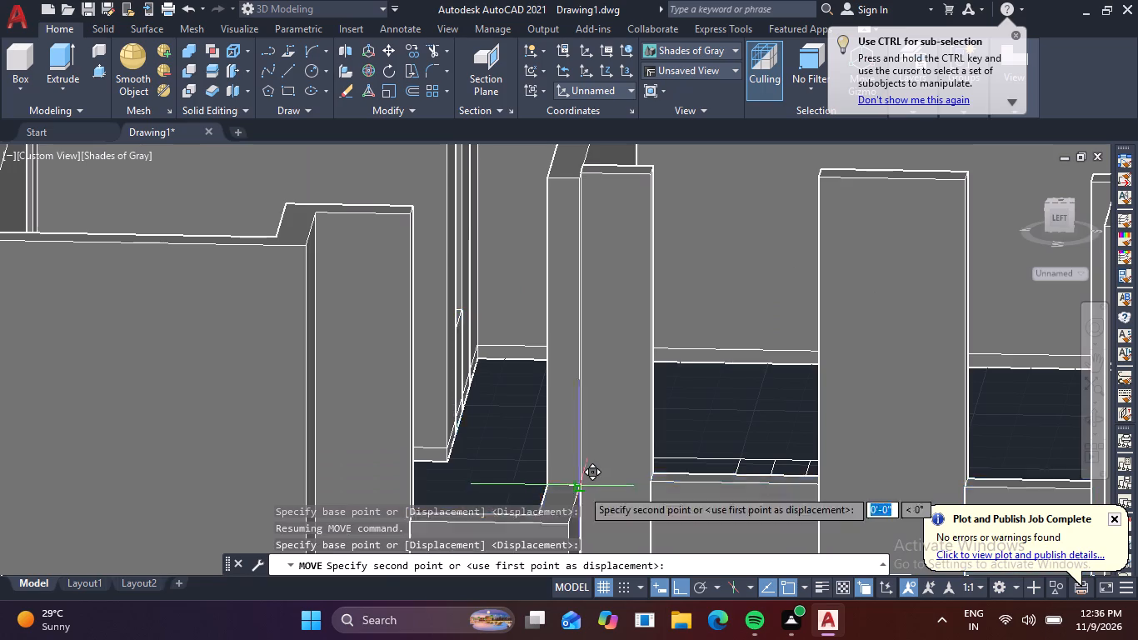
click(575, 177)
key(Escape)
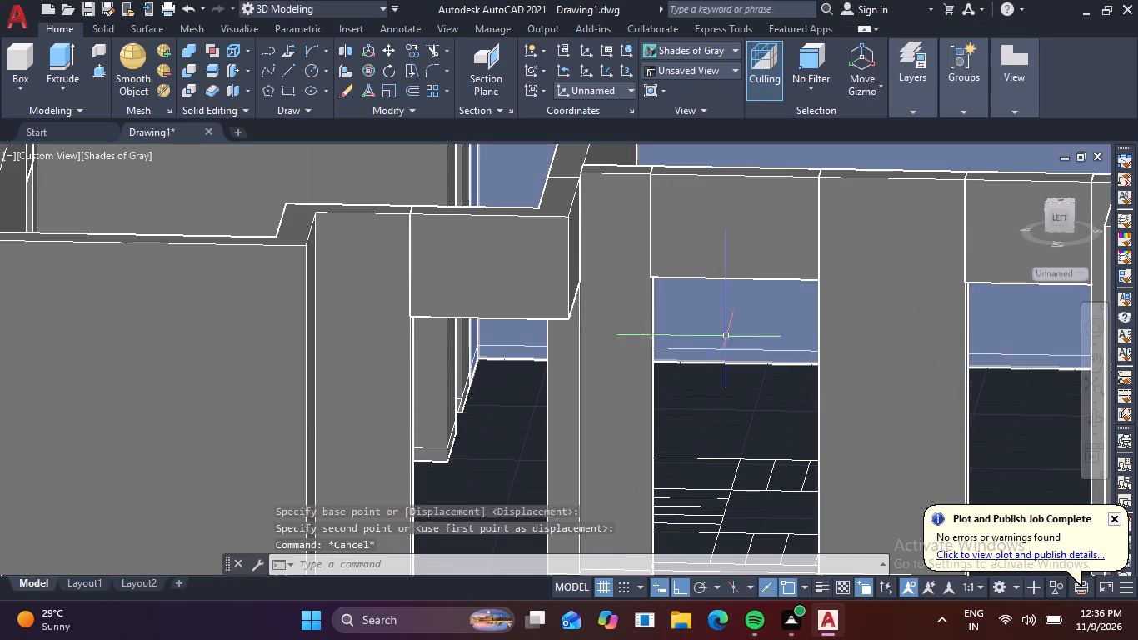
Examine the building from several sides to check how the raised strips sit above the openings between the walls.
shift+middle_drag(762, 338, 711, 365)
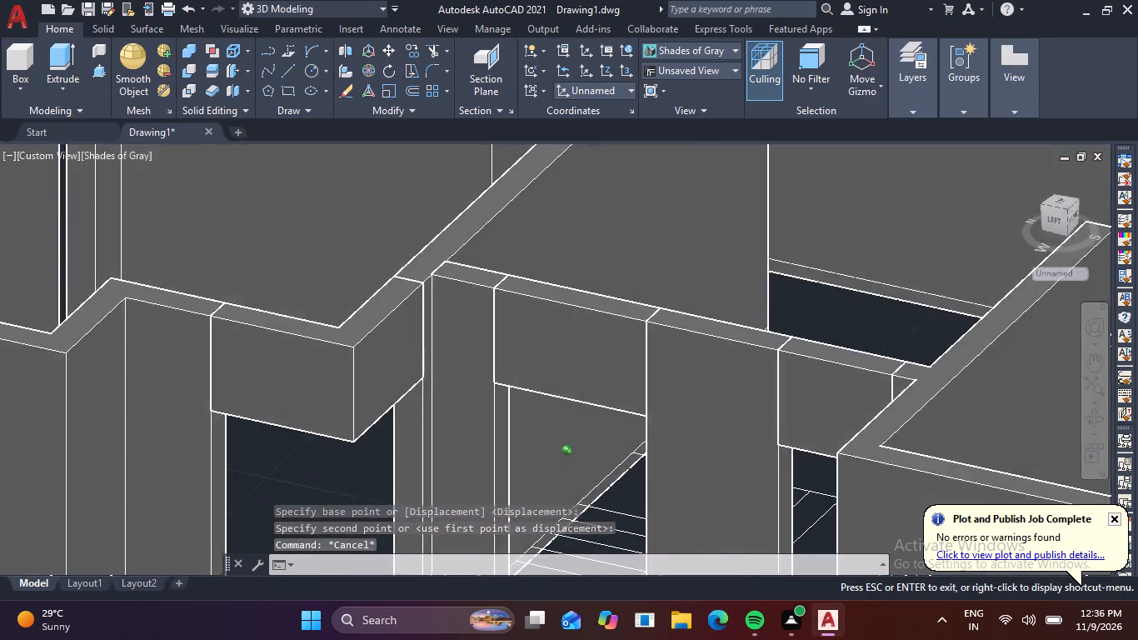
shift+middle_drag(711, 365, 685, 386)
scroll(706, 354, down, 3)
middle_drag(771, 362, 614, 324)
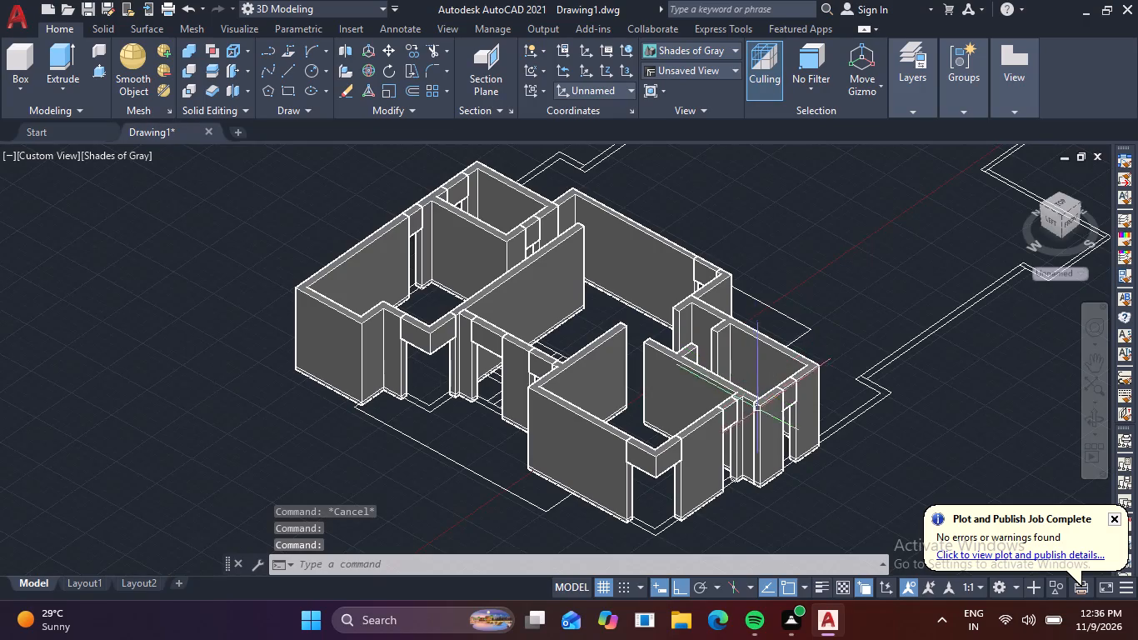
shift+middle_drag(744, 420, 665, 409)
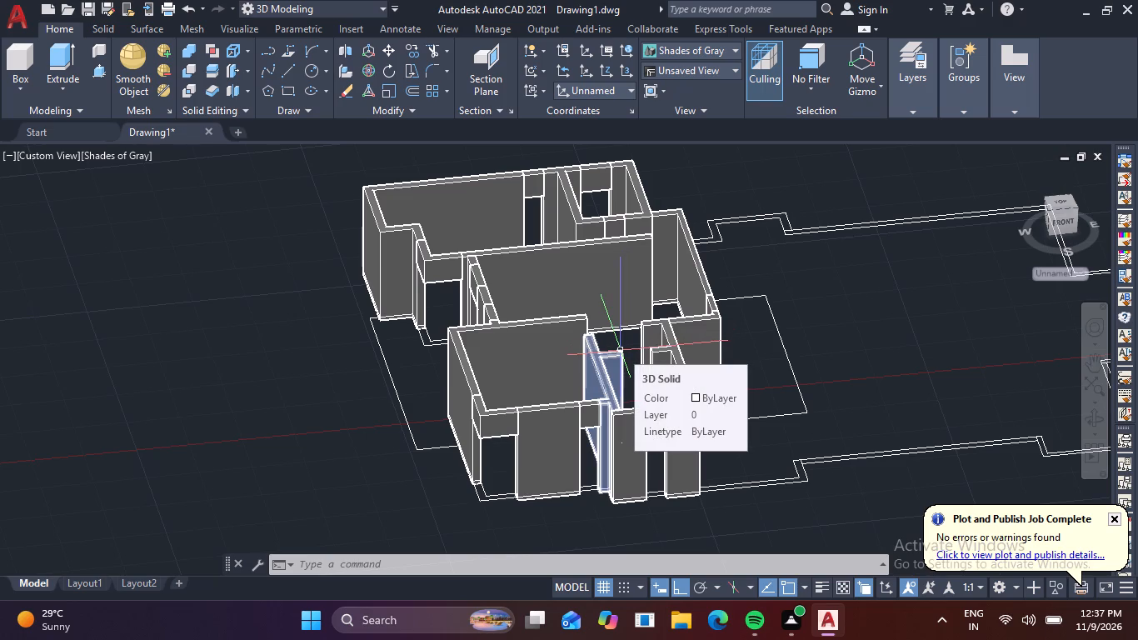
key(Escape)
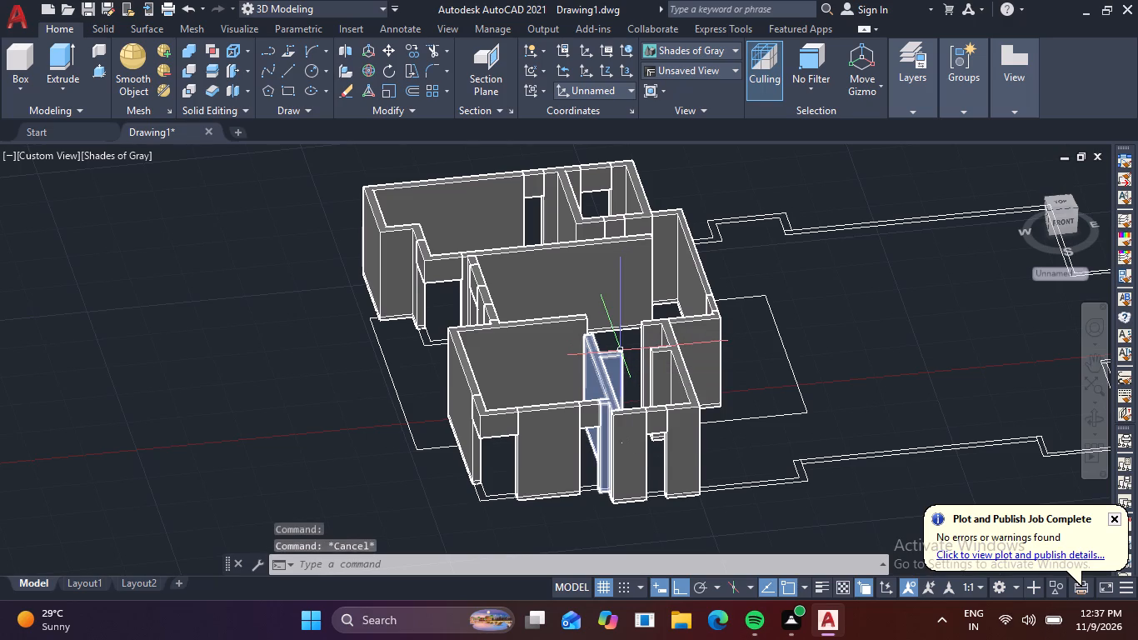
key(Escape)
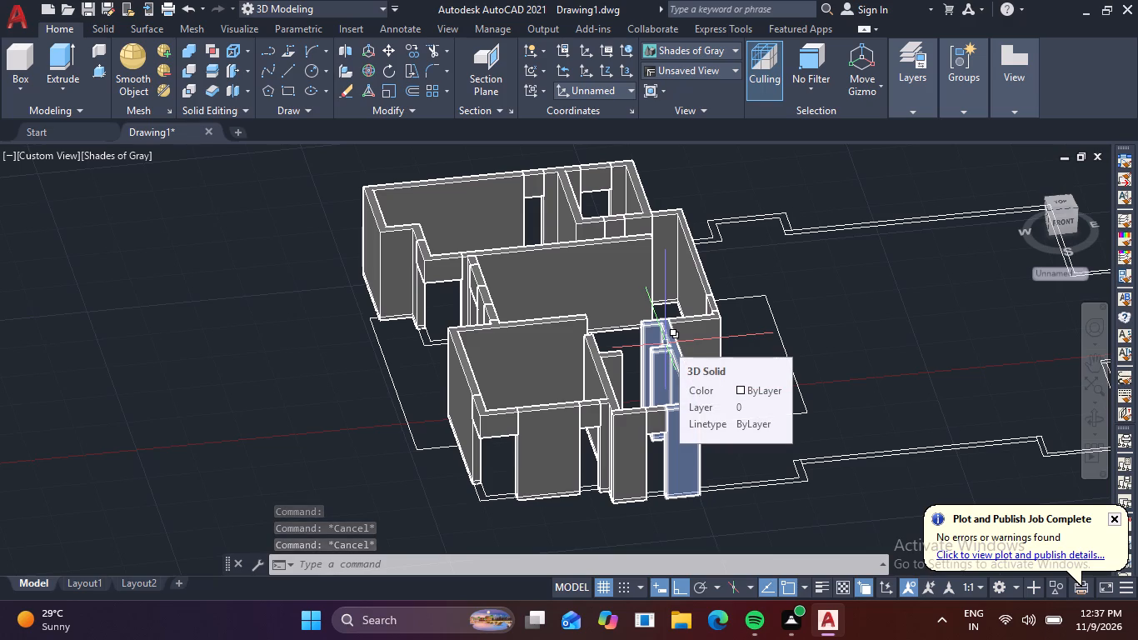
key(Escape)
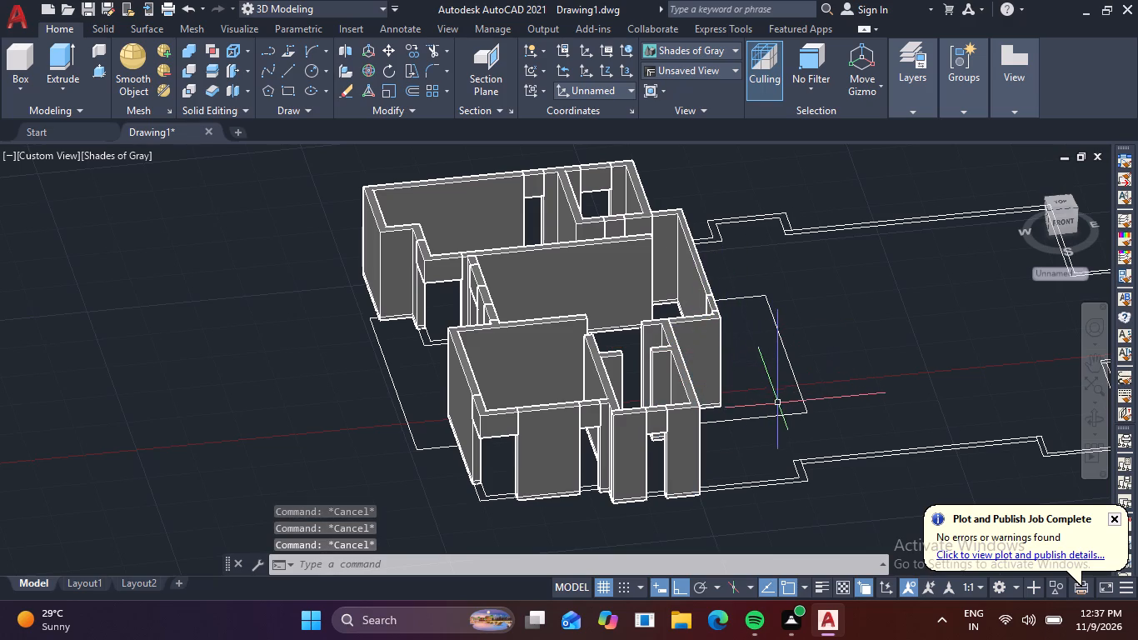
shift+middle_drag(761, 412, 727, 402)
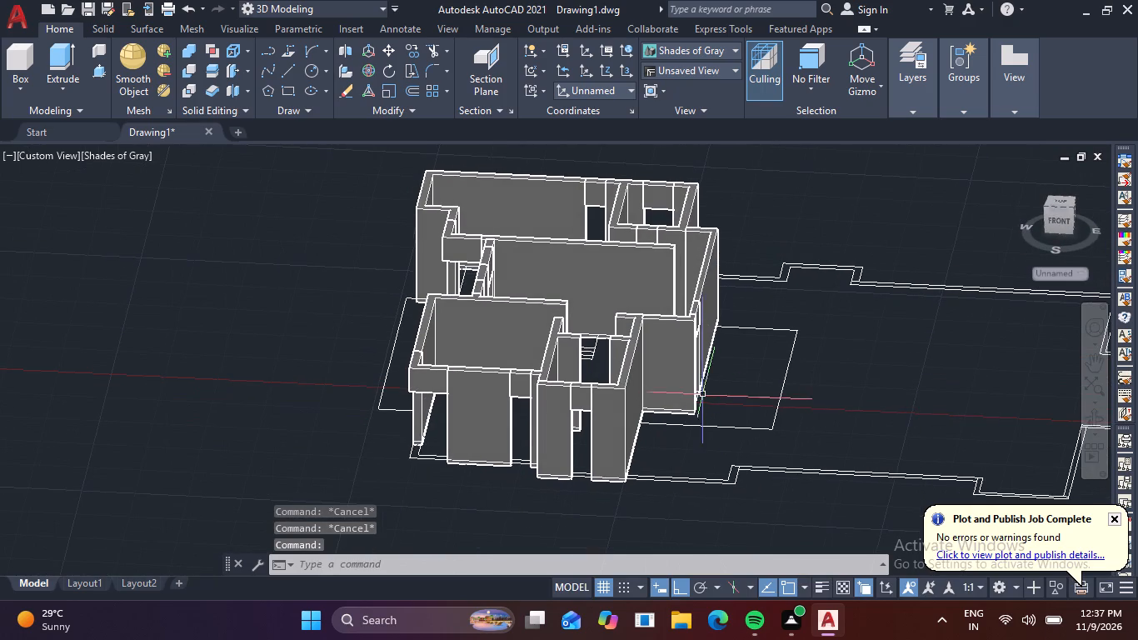
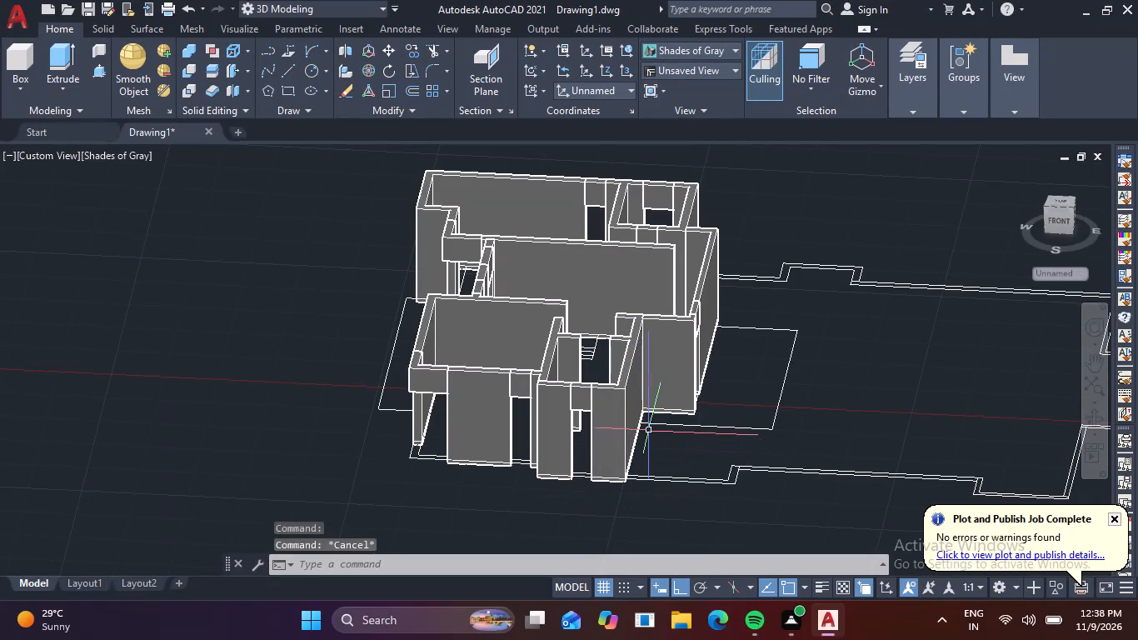
Examine the wall model from all sides and from above, checking the openings beneath the raised strips.
key(Escape)
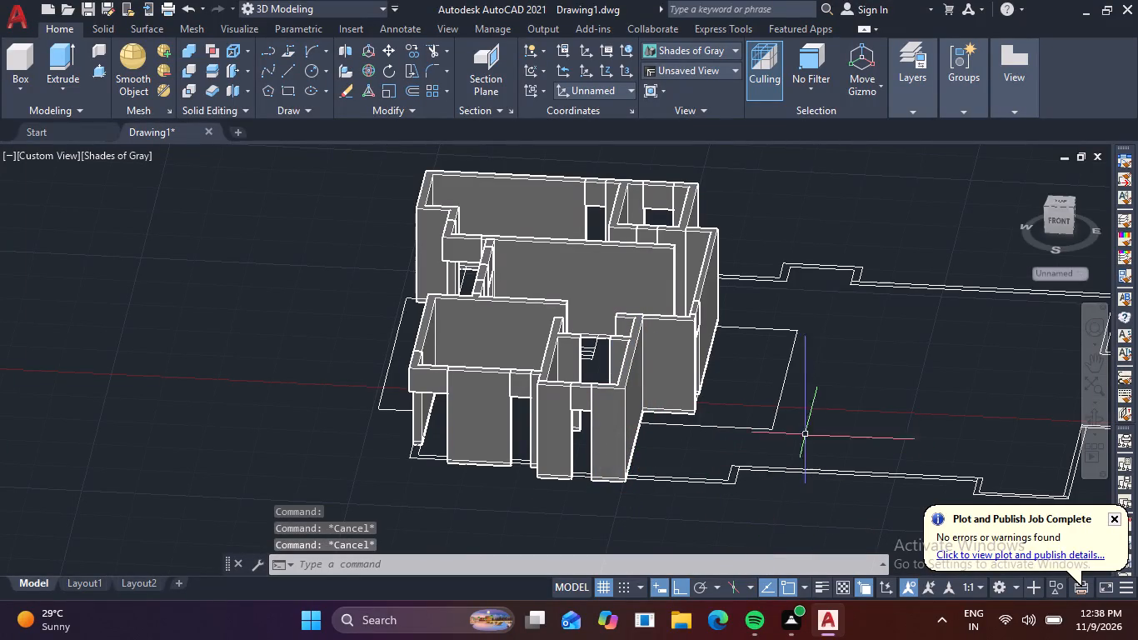
shift+middle_drag(764, 422, 619, 429)
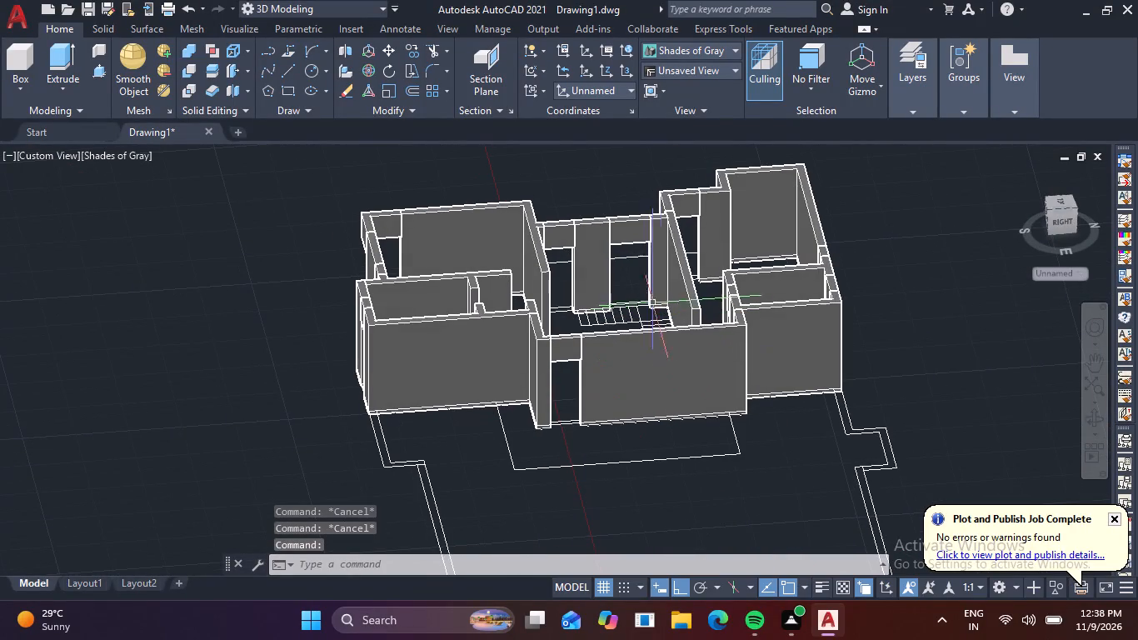
shift+middle_drag(829, 361, 627, 387)
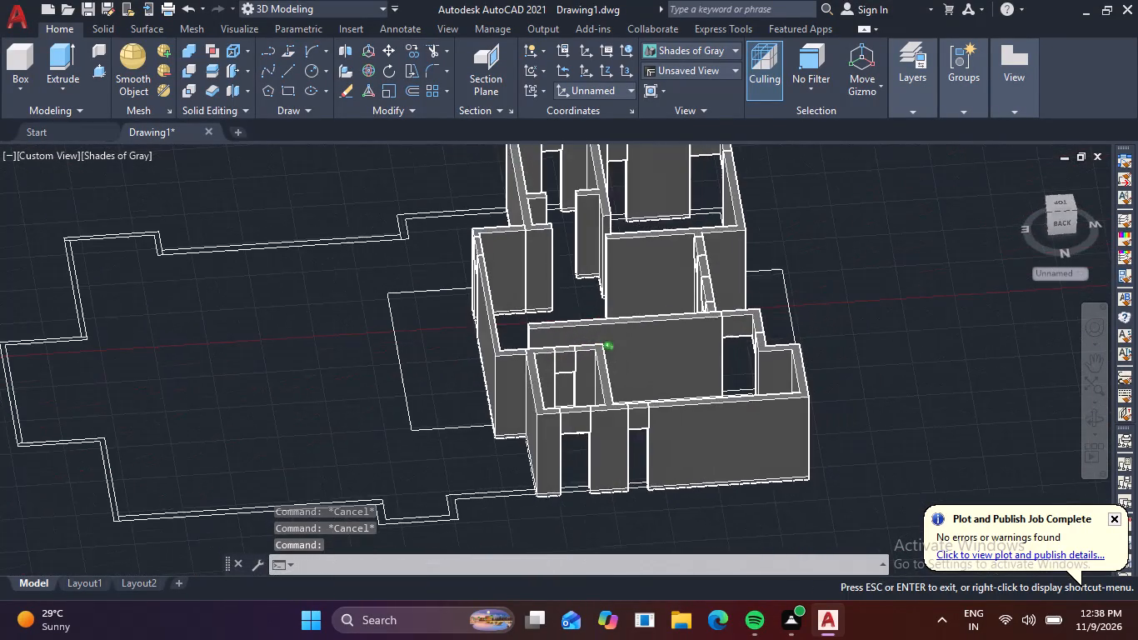
shift+middle_drag(627, 387, 627, 388)
scroll(598, 472, up, 3)
middle_drag(722, 489, 669, 447)
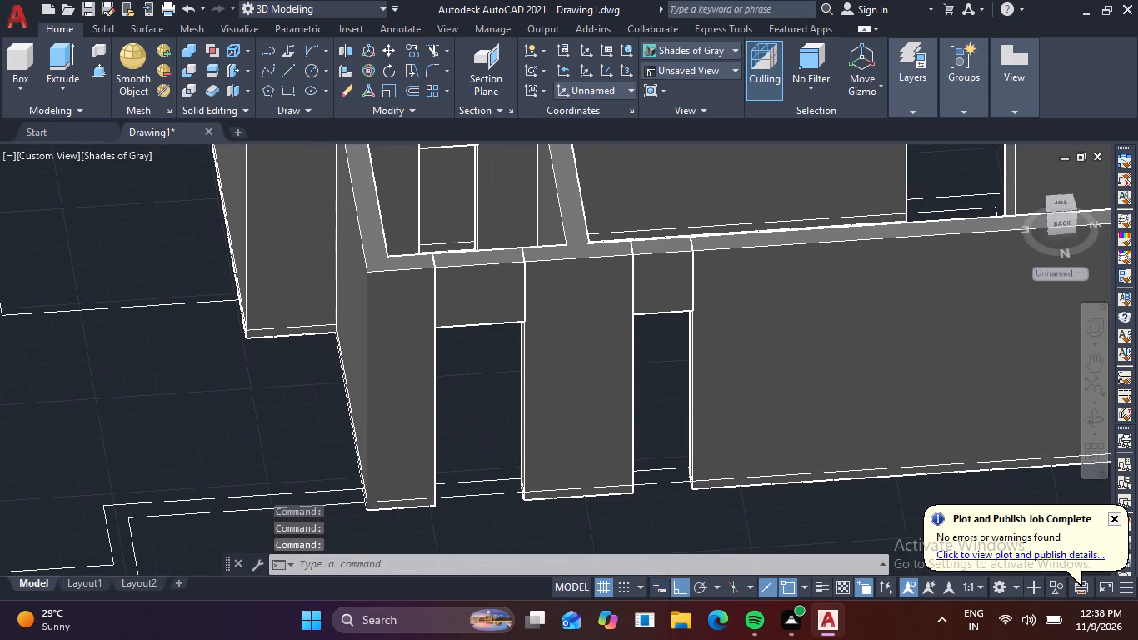
shift+middle_drag(920, 452, 747, 452)
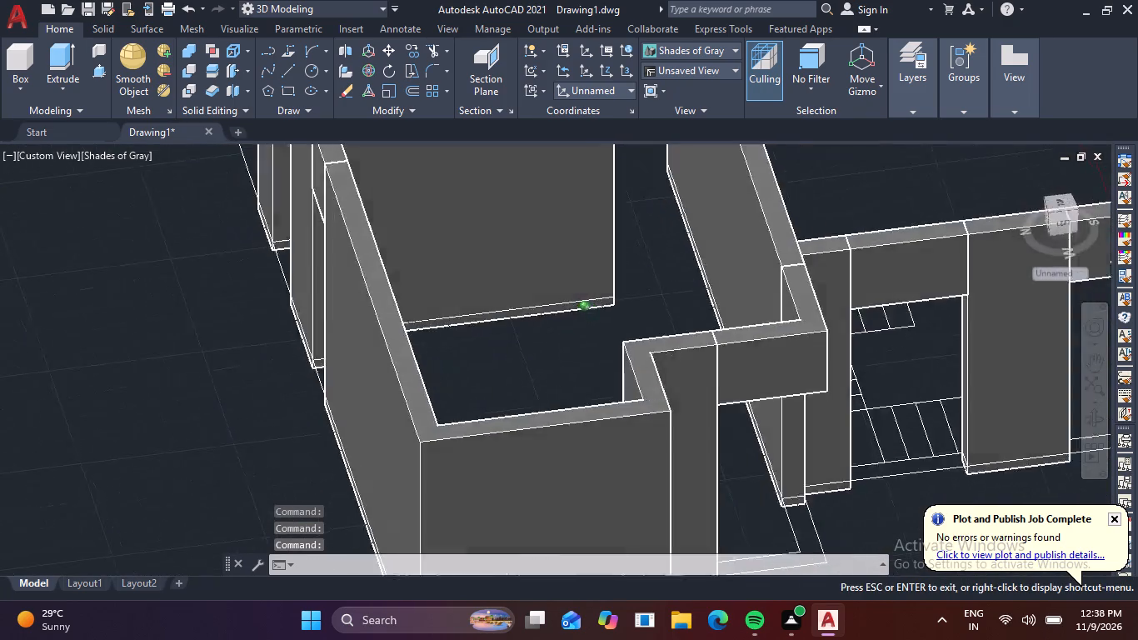
shift+middle_drag(747, 452, 696, 437)
shift+middle_drag(817, 473, 772, 472)
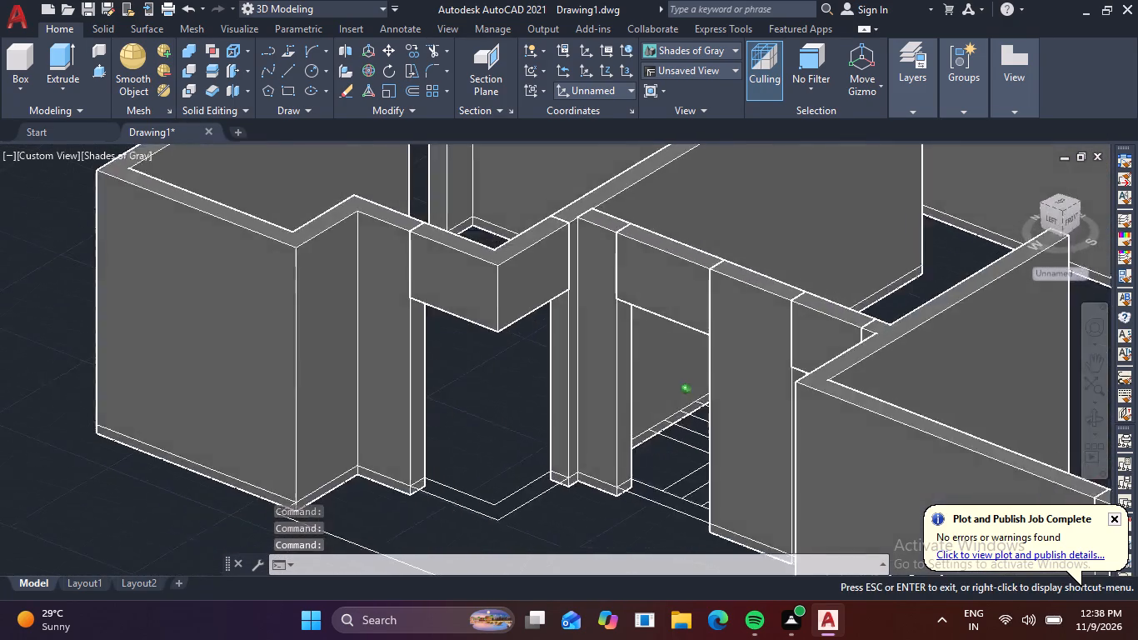
shift+middle_drag(772, 472, 612, 455)
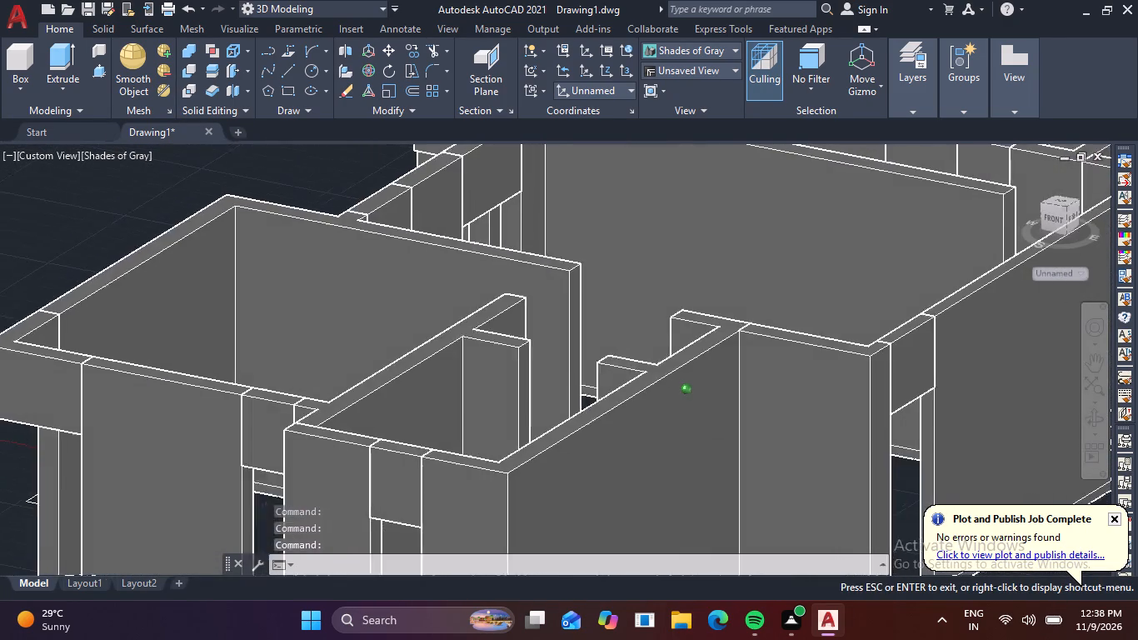
shift+middle_drag(612, 455, 607, 454)
scroll(605, 438, down, 1)
shift+middle_drag(553, 434, 641, 492)
middle_drag(711, 507, 701, 422)
middle_drag(702, 525, 696, 502)
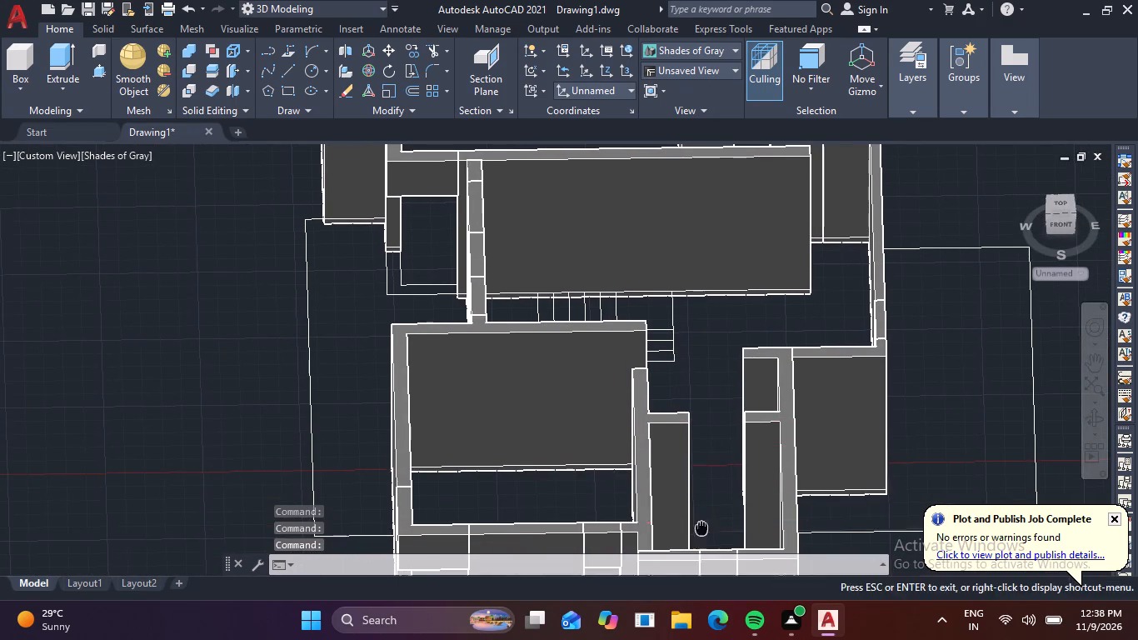
middle_drag(696, 502, 675, 427)
scroll(695, 455, up, 1)
shift+middle_drag(705, 452, 706, 488)
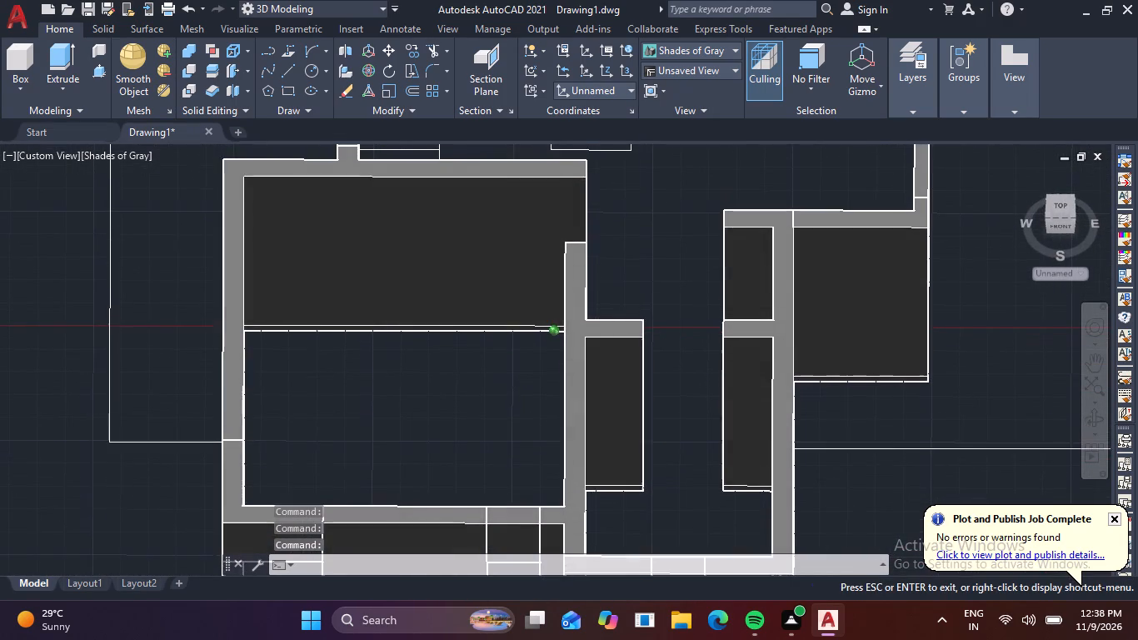
shift+middle_drag(706, 488, 543, 435)
scroll(567, 421, down, 2)
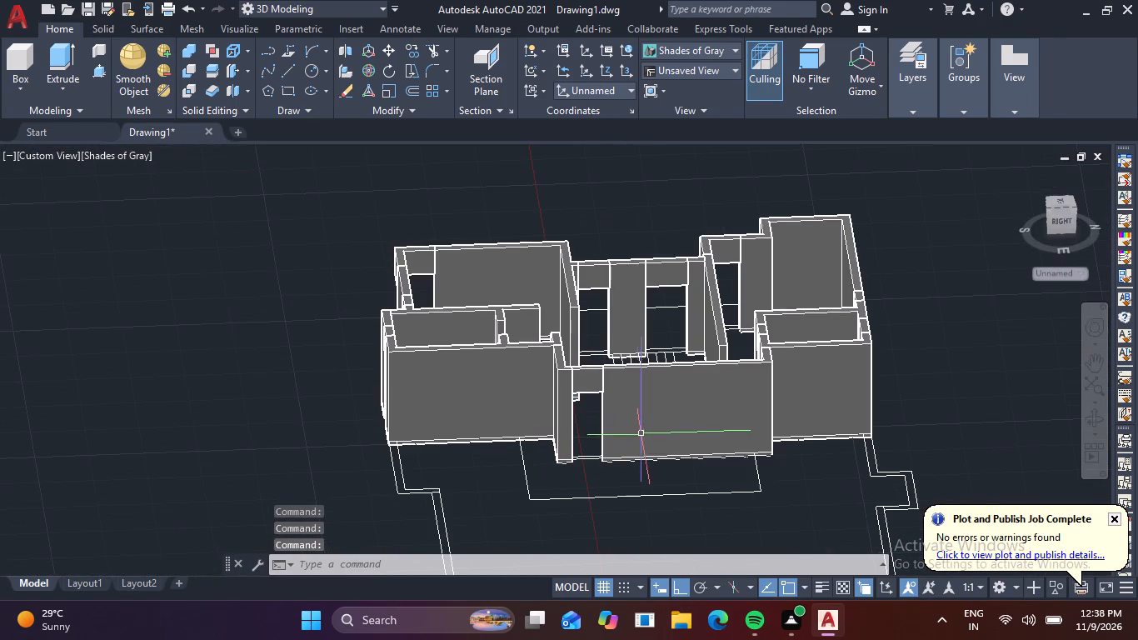
shift+middle_drag(767, 490, 729, 475)
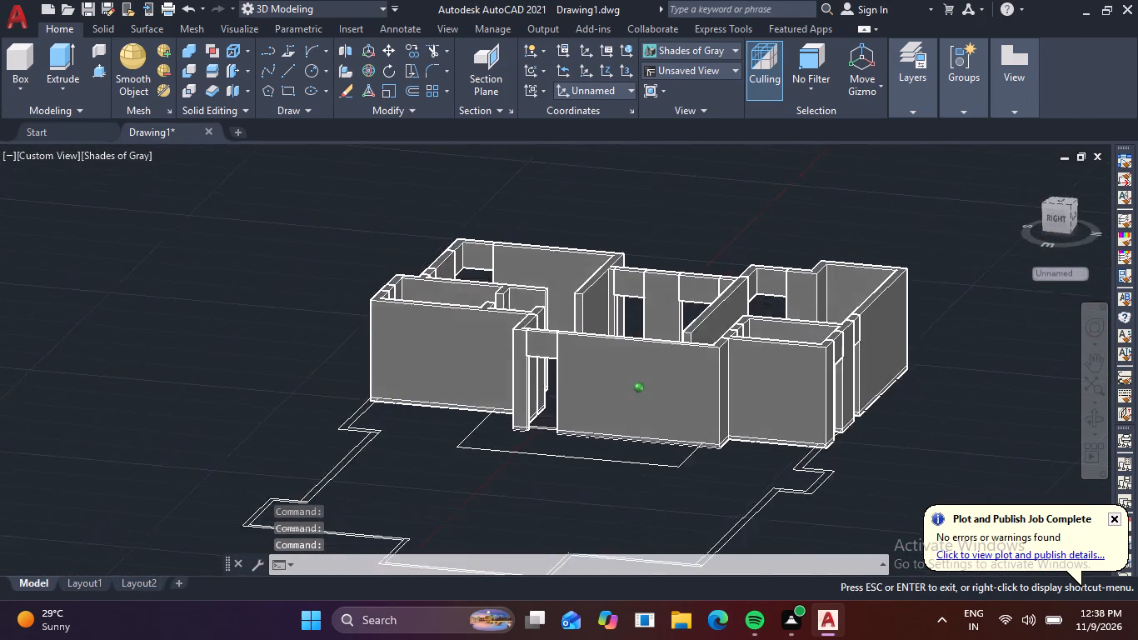
shift+middle_drag(729, 475, 963, 474)
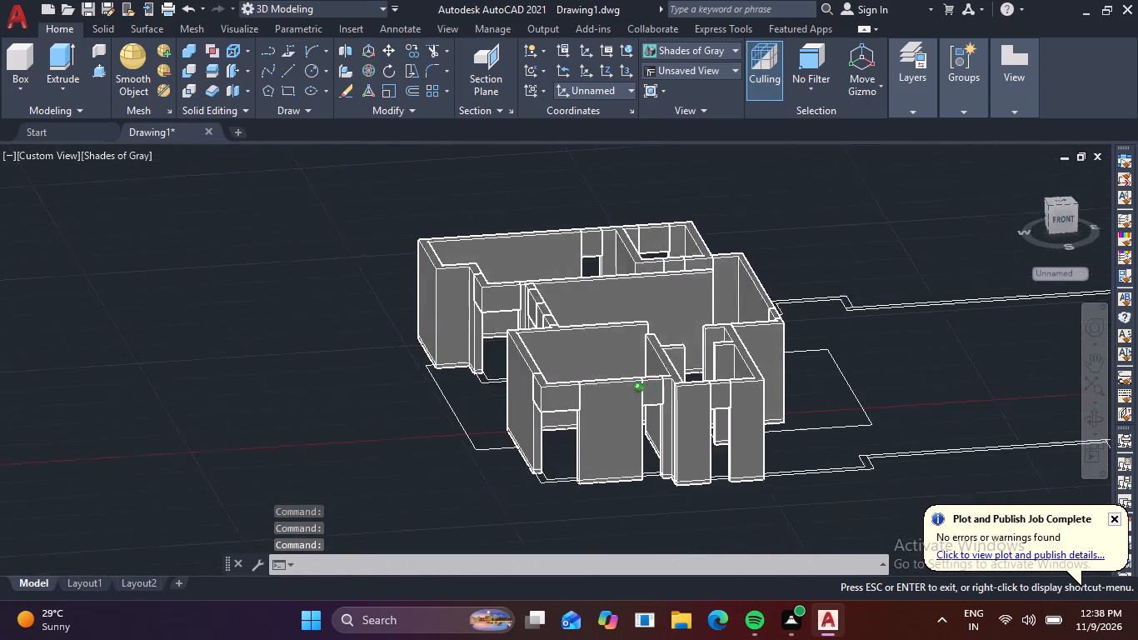
shift+middle_drag(963, 474, 1032, 461)
shift+middle_click(912, 482)
shift+middle_drag(903, 447, 829, 476)
scroll(571, 478, up, 2)
Press-pull the L-shaped floor area of the front wall's southwest corner opening upward into a low sill wall.
click(95, 75)
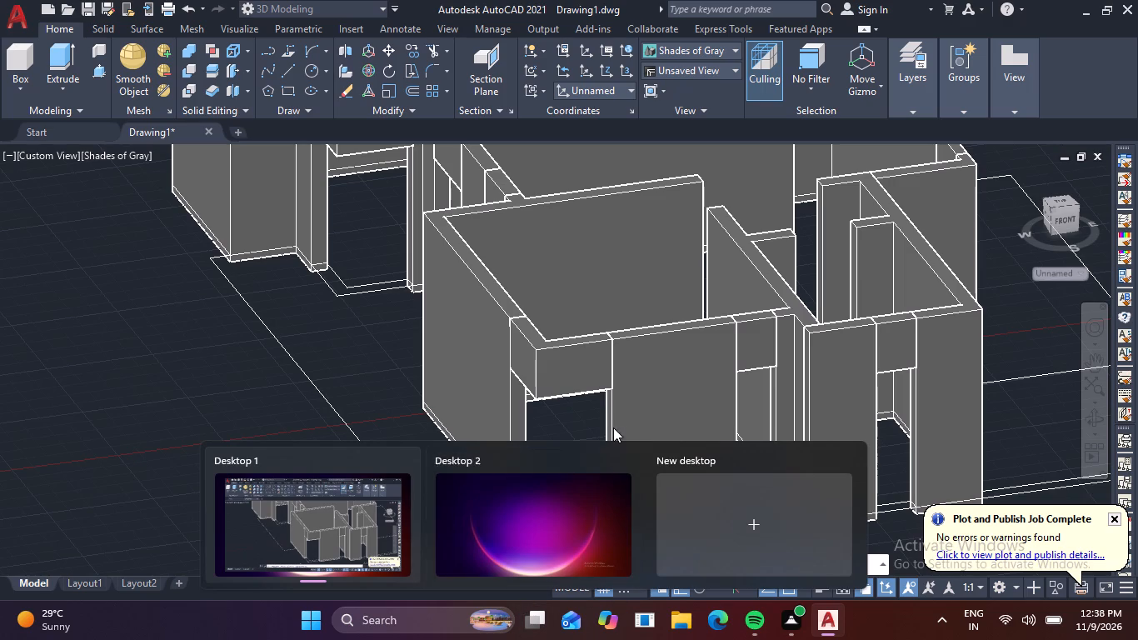
middle_drag(633, 420, 648, 357)
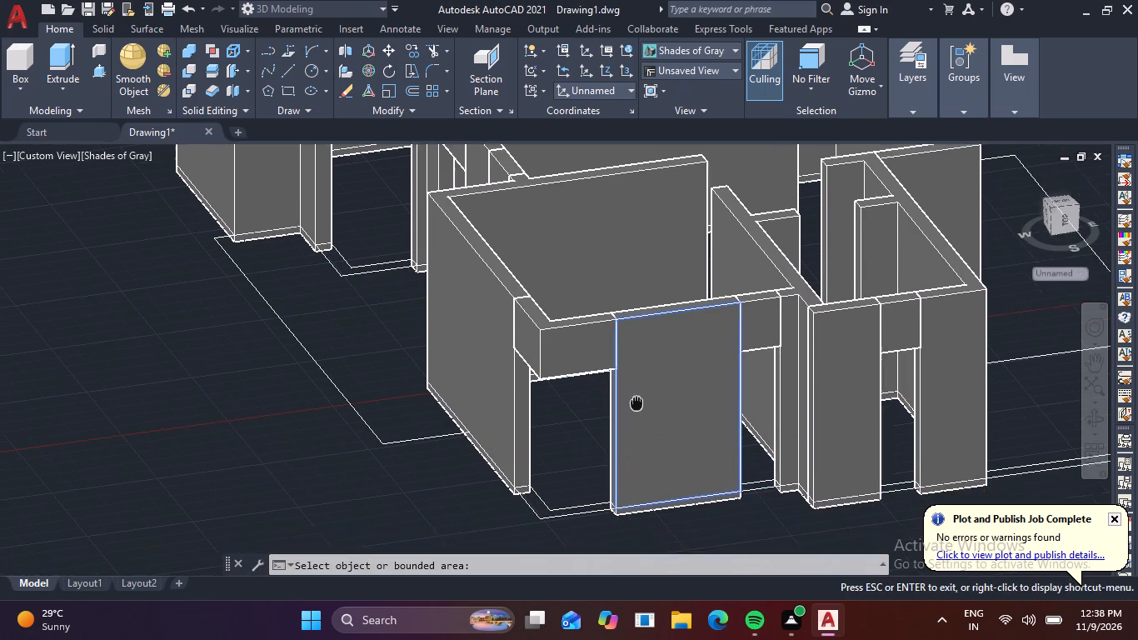
middle_drag(648, 357, 652, 341)
scroll(583, 447, up, 2)
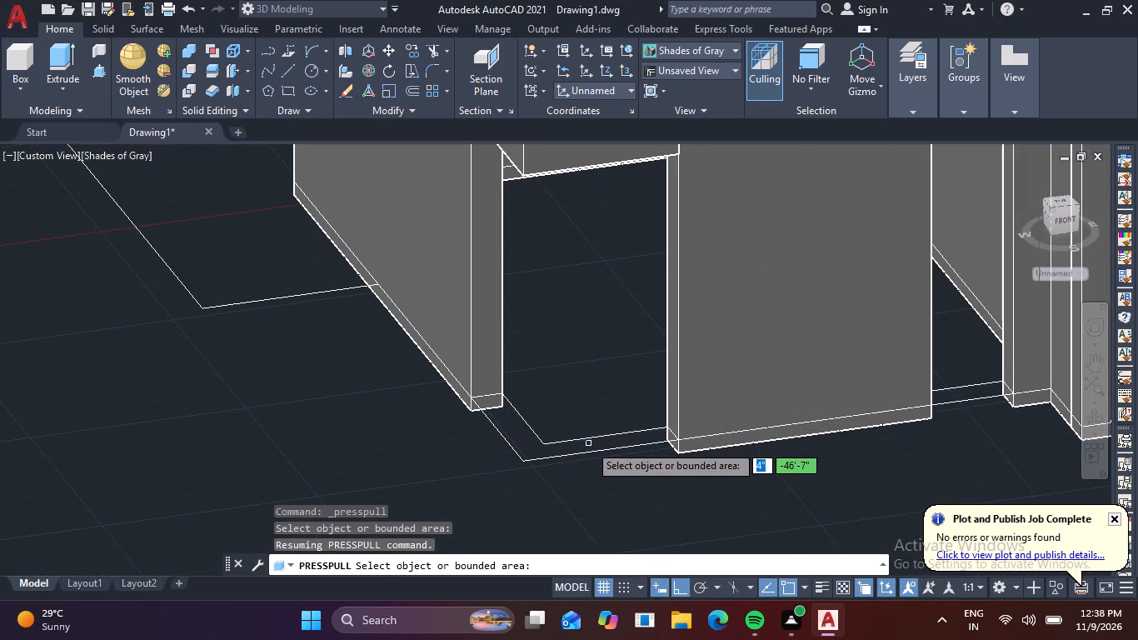
click(528, 445)
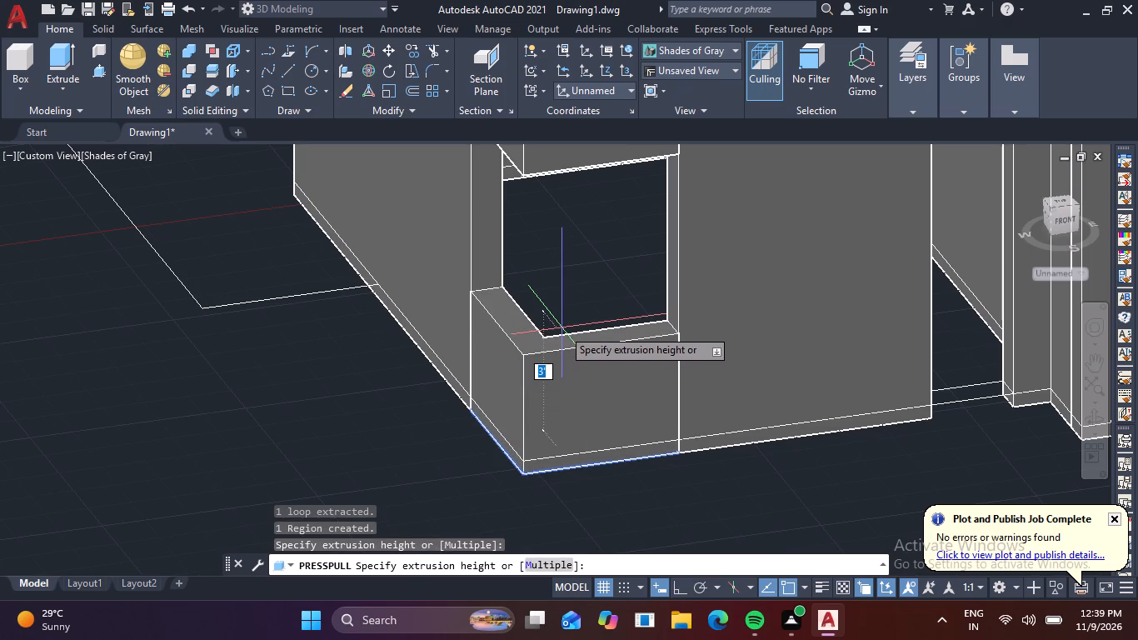
key(space)
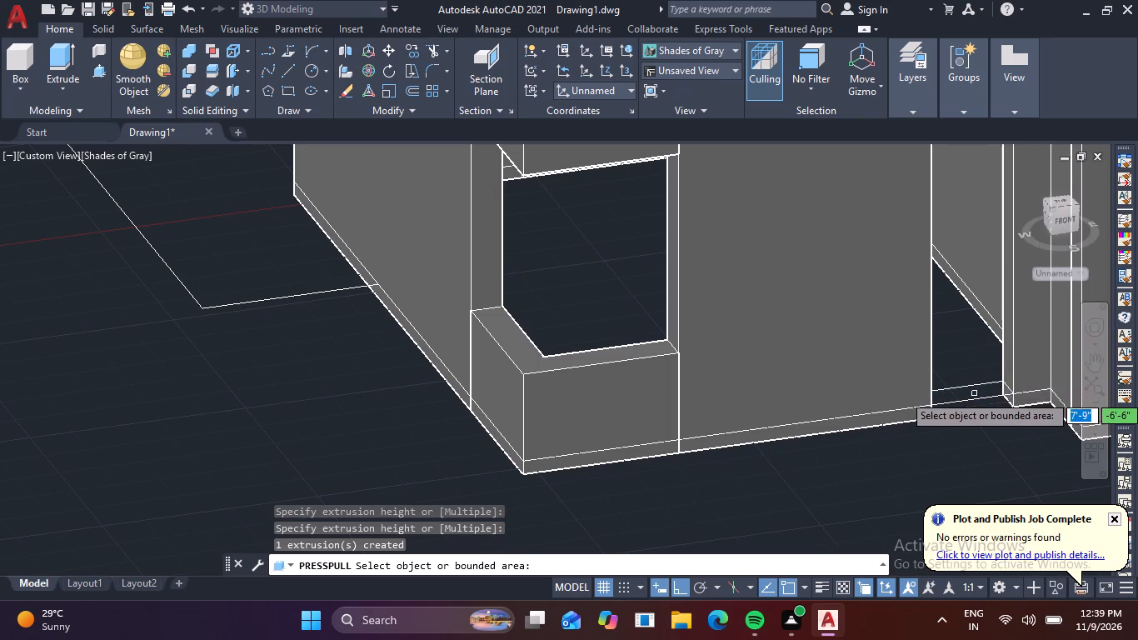
Press-pull the floor area of the narrow opening farther east in the same front wall upward into a low sill wall.
scroll(979, 392, up, 3)
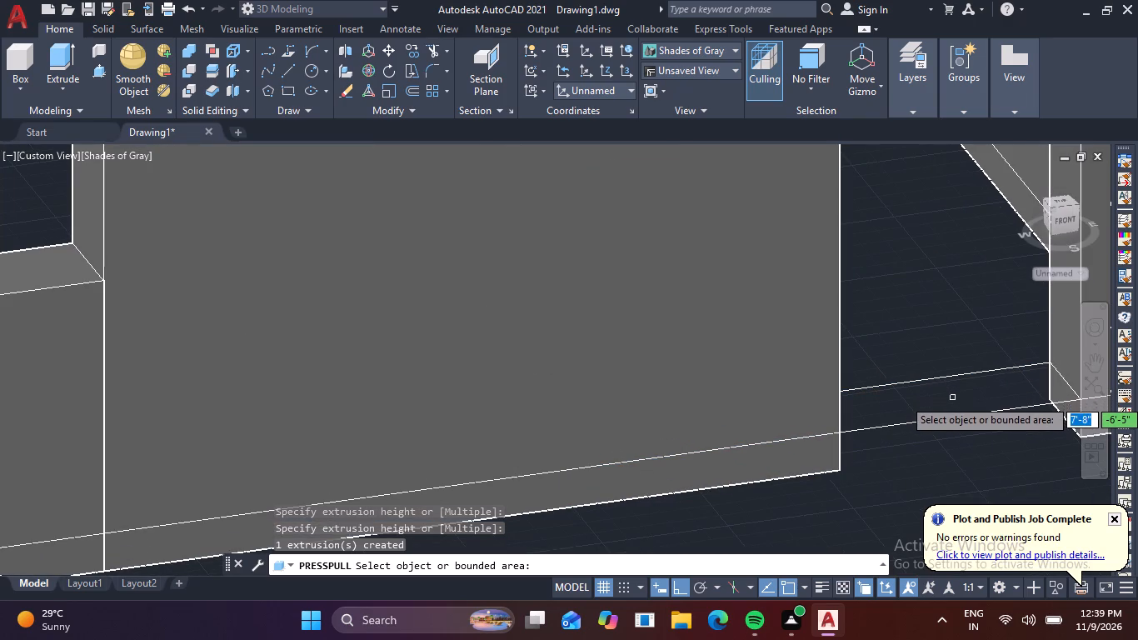
shift+middle_drag(986, 367, 962, 402)
shift+middle_drag(925, 303, 921, 350)
middle_drag(956, 375, 946, 362)
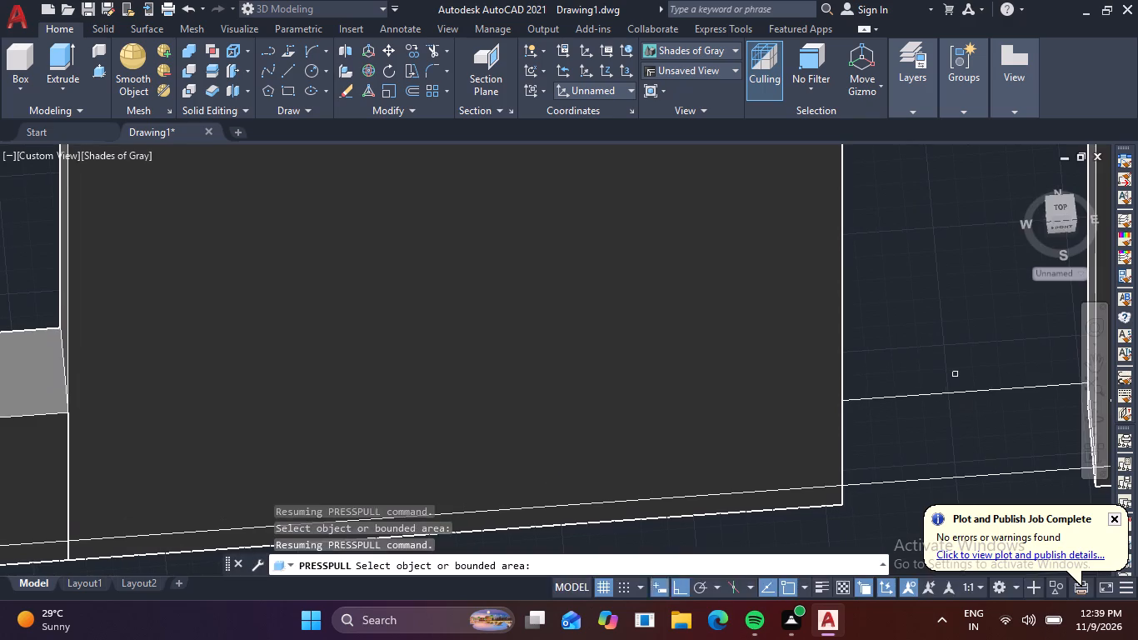
middle_drag(946, 362, 892, 271)
scroll(894, 281, down, 2)
click(888, 308)
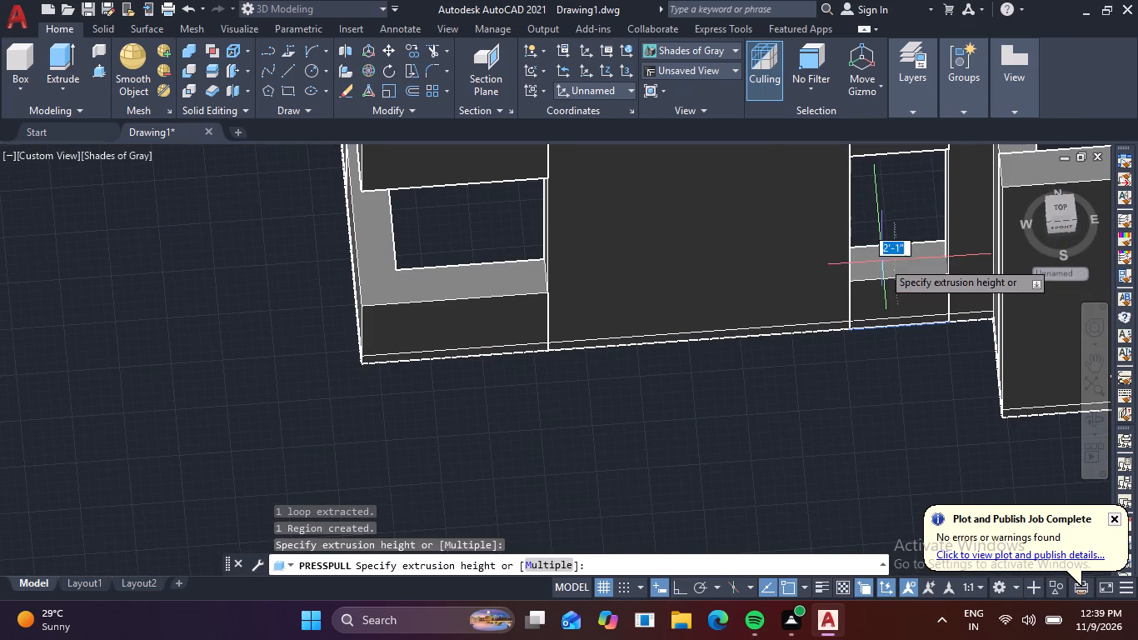
key(space)
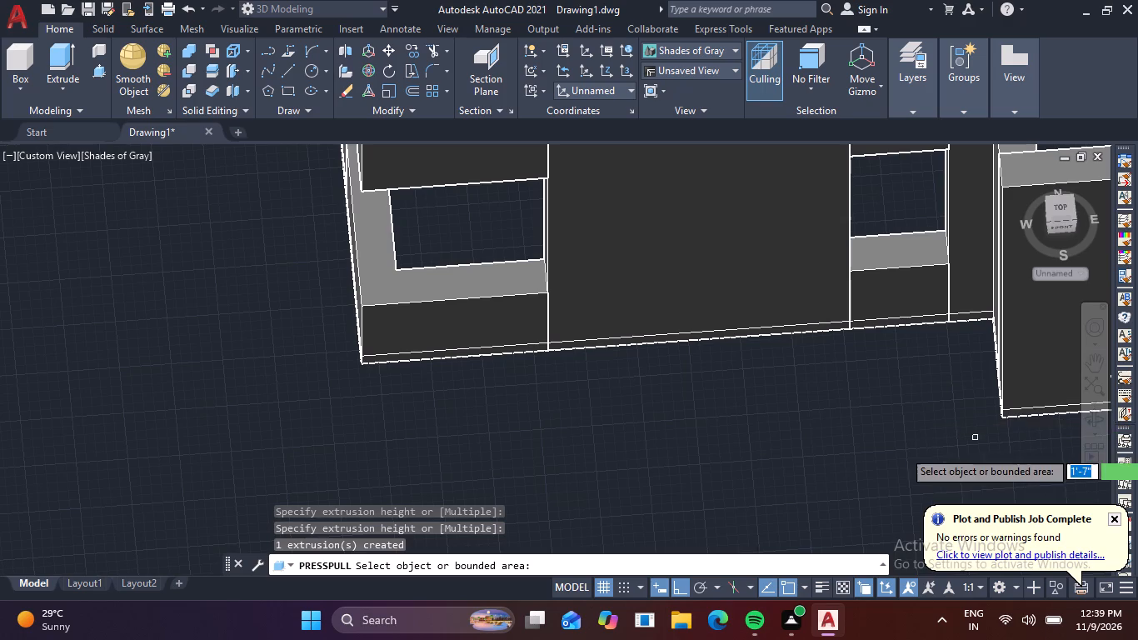
Press-pull the floor area of the opening in the projecting southeast room's front wall upward into a low sill wall.
scroll(941, 404, down, 2)
middle_drag(899, 381, 668, 330)
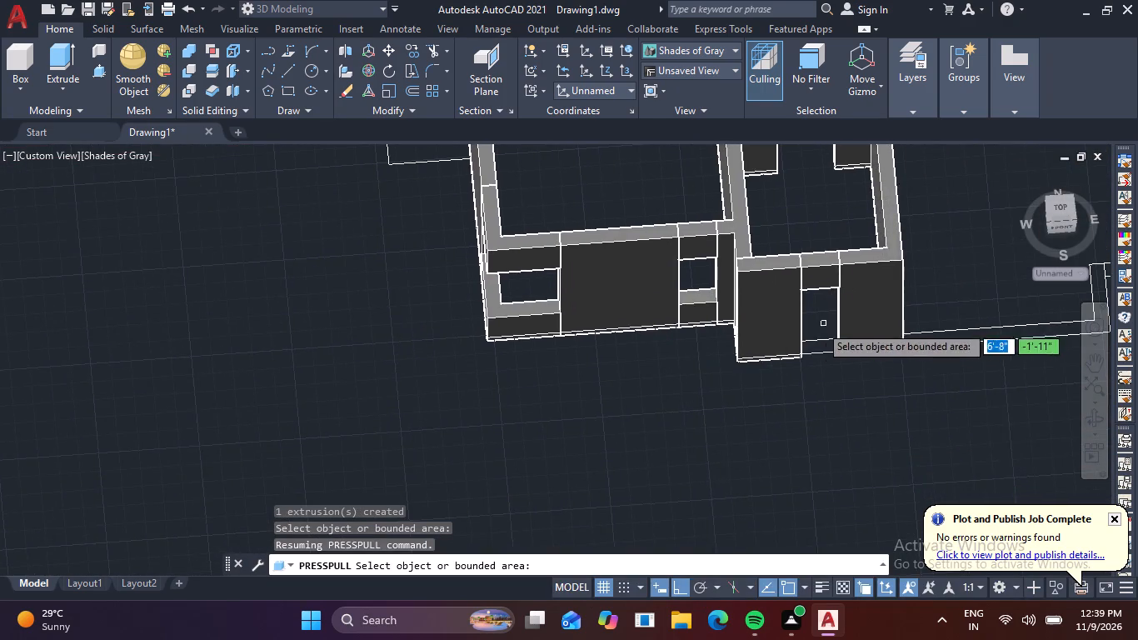
scroll(795, 342, up, 3)
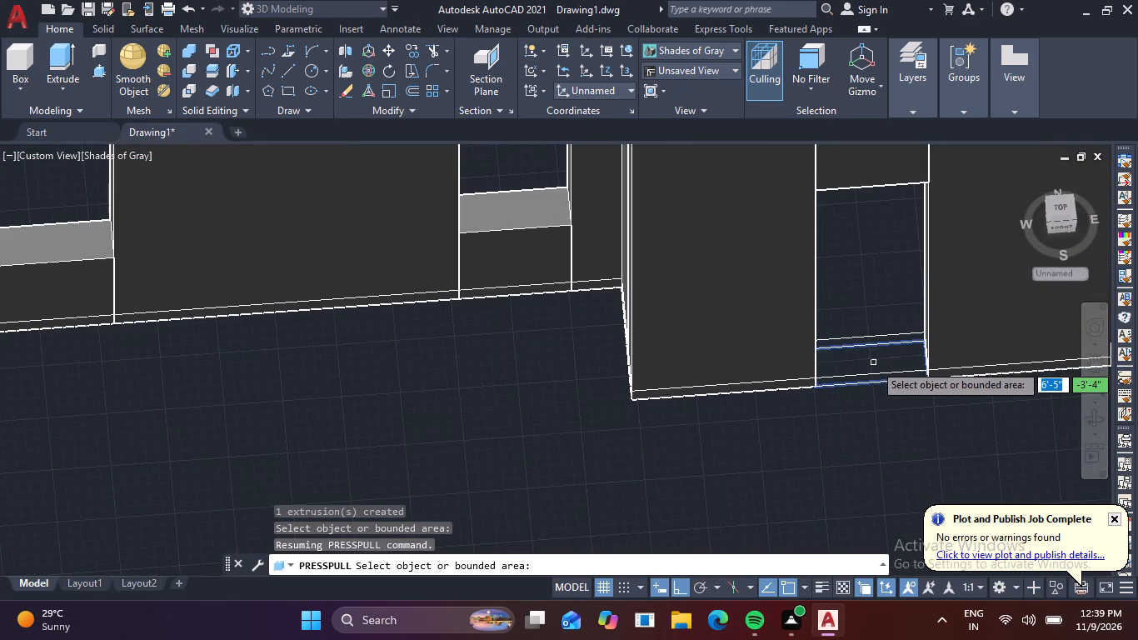
click(875, 364)
key(space)
Press-pull the floor area of the opening near the south end of the projecting east wall upward into a low sill wall.
scroll(881, 292, down, 2)
shift+middle_drag(916, 352, 766, 337)
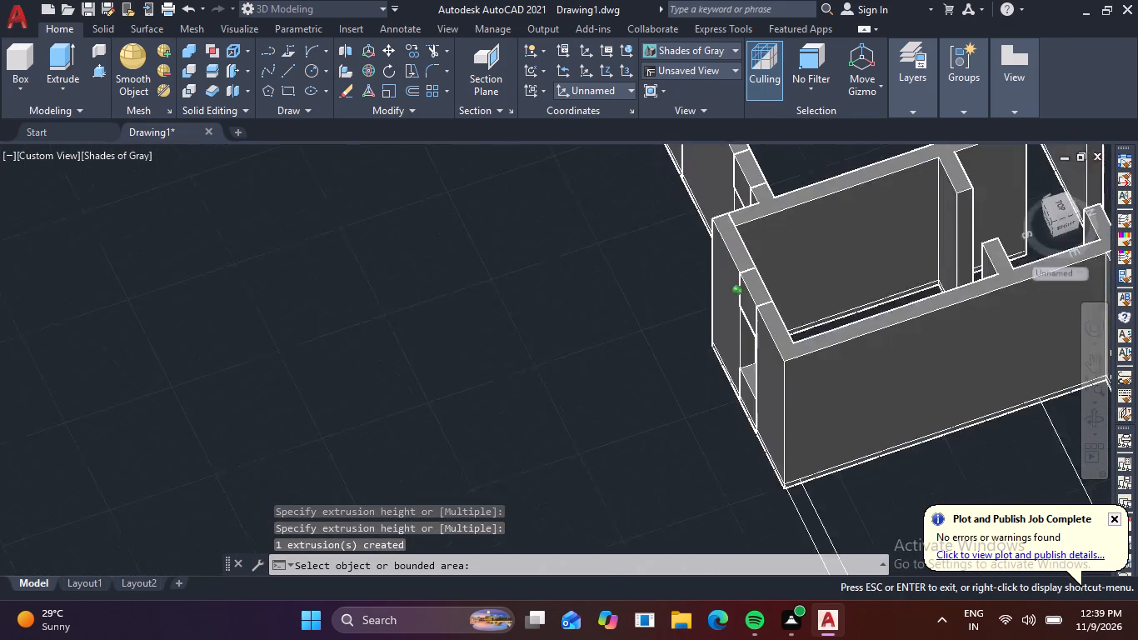
shift+middle_drag(766, 337, 761, 336)
scroll(807, 340, down, 1)
middle_drag(866, 373, 661, 328)
scroll(851, 398, down, 1)
scroll(849, 397, up, 4)
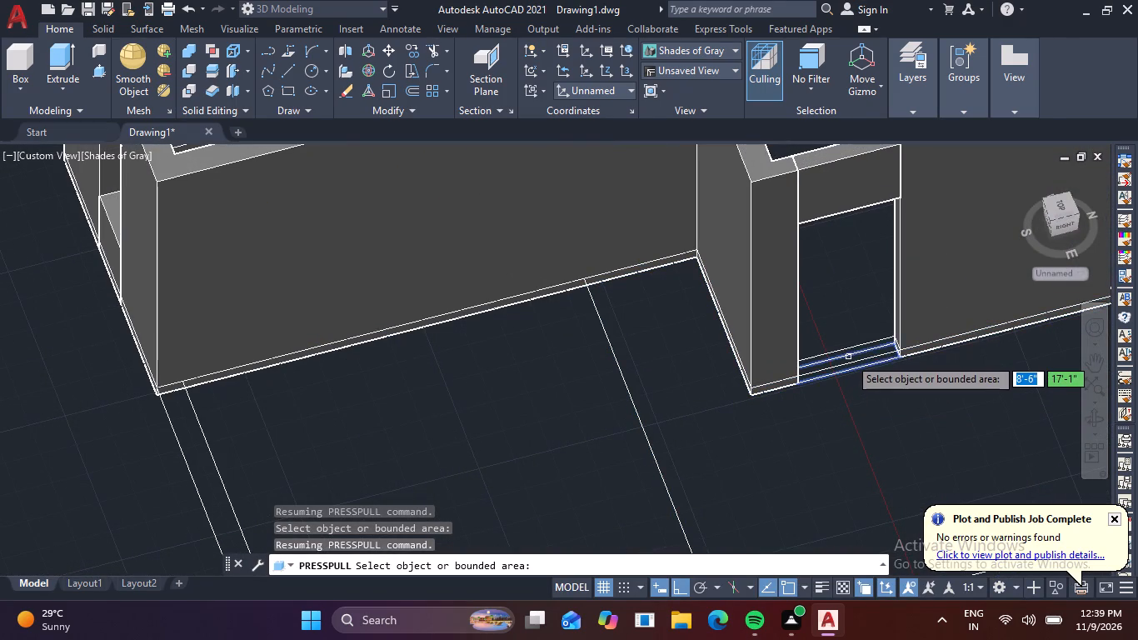
click(849, 357)
key(space)
Press-pull the floor area of the back wall opening nearest the northeast corner upward into a low sill wall.
scroll(861, 389, down, 2)
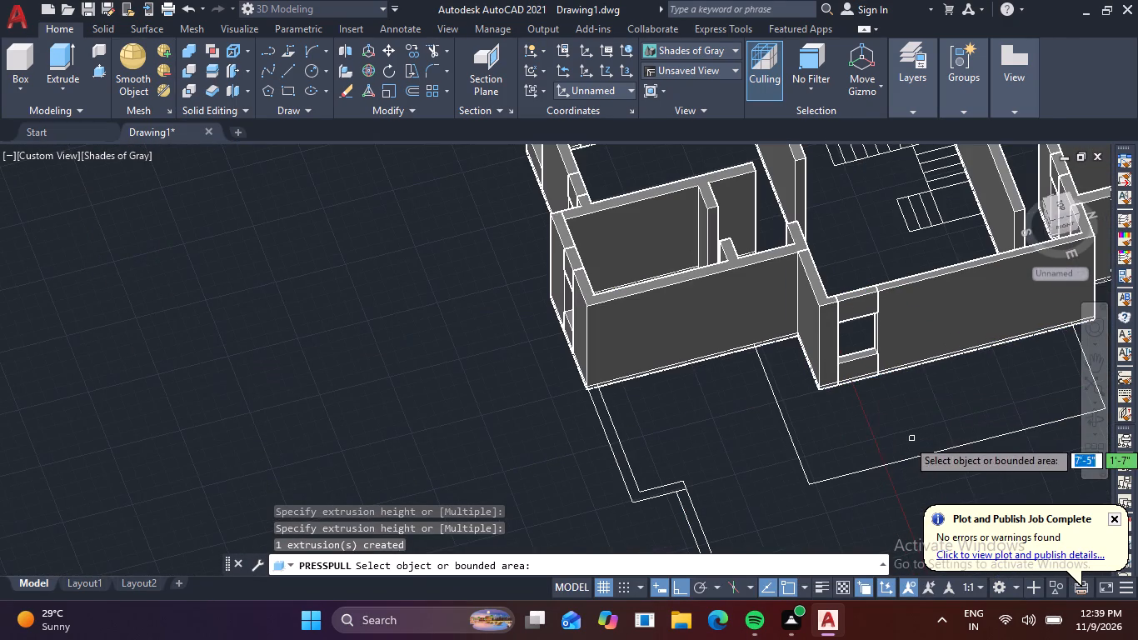
shift+middle_drag(910, 436, 774, 429)
middle_drag(893, 442, 632, 307)
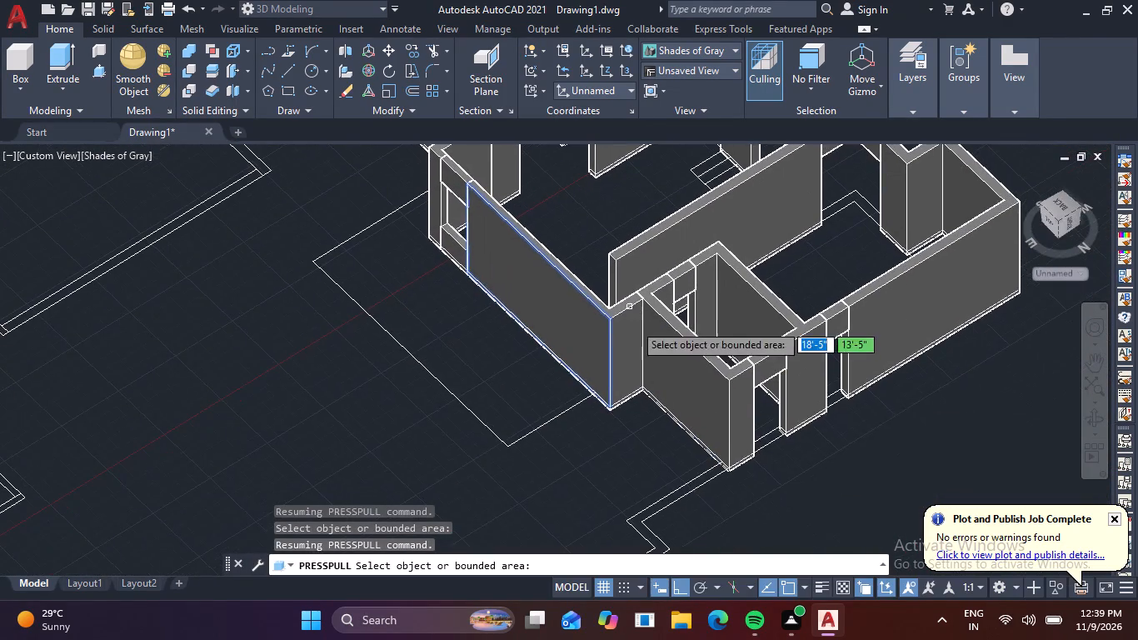
scroll(771, 423, up, 3)
middle_drag(795, 462, 731, 372)
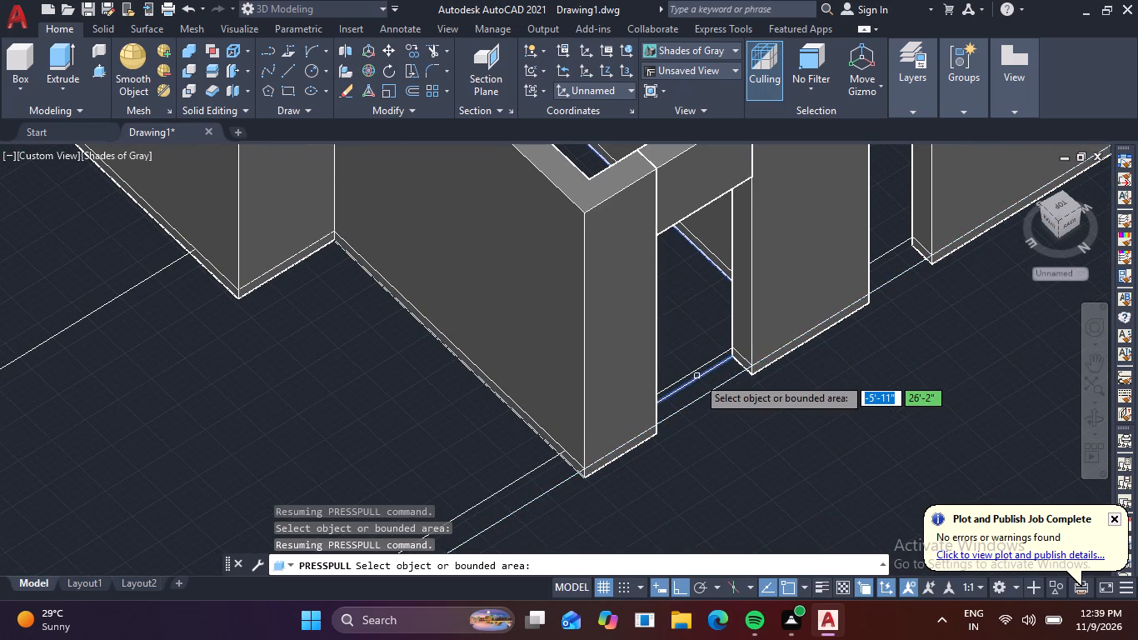
click(697, 377)
key(Escape)
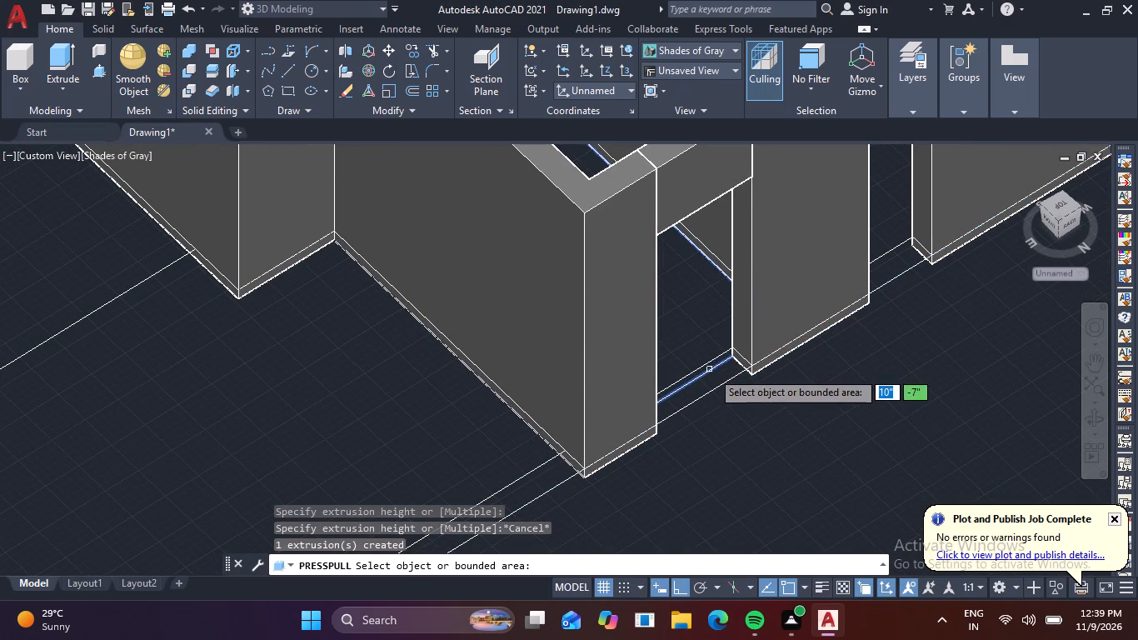
click(719, 376)
key(space)
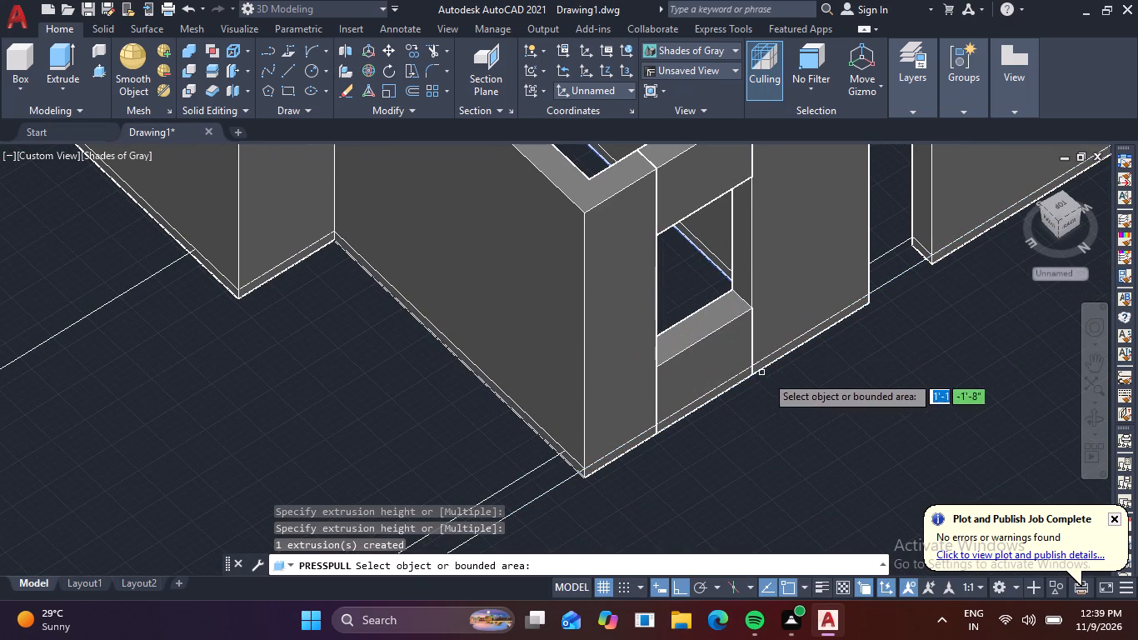
Press-pull the floor area of the narrower opening farther west in the back wall upward into a low sill wall.
shift+middle_drag(821, 401, 721, 403)
middle_drag(832, 435, 761, 374)
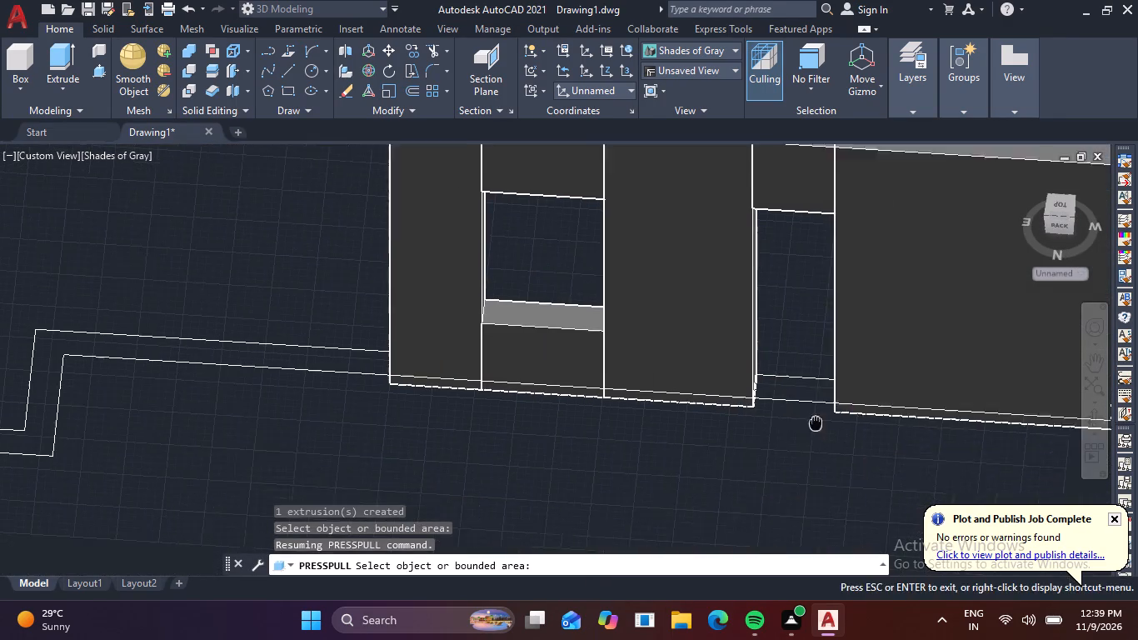
middle_drag(761, 374, 743, 363)
scroll(777, 355, up, 1)
click(769, 375)
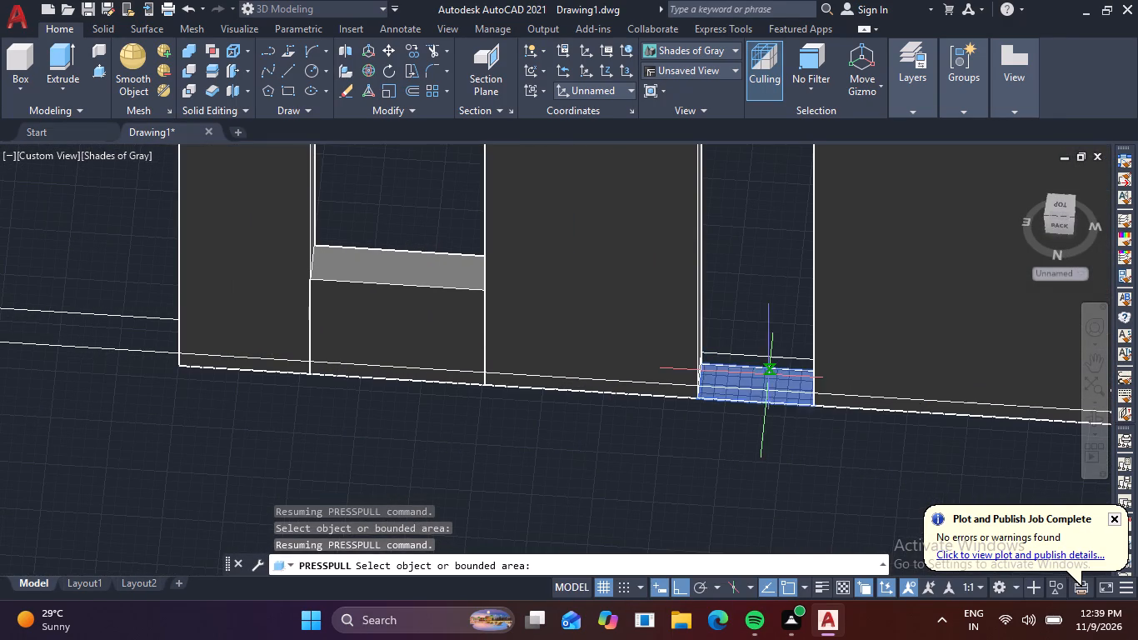
key(space)
Press-pull the L-shaped floor area of the corner opening in the northern part of the west wall upward into a low sill wall.
scroll(883, 387, down, 1)
middle_drag(900, 416, 868, 413)
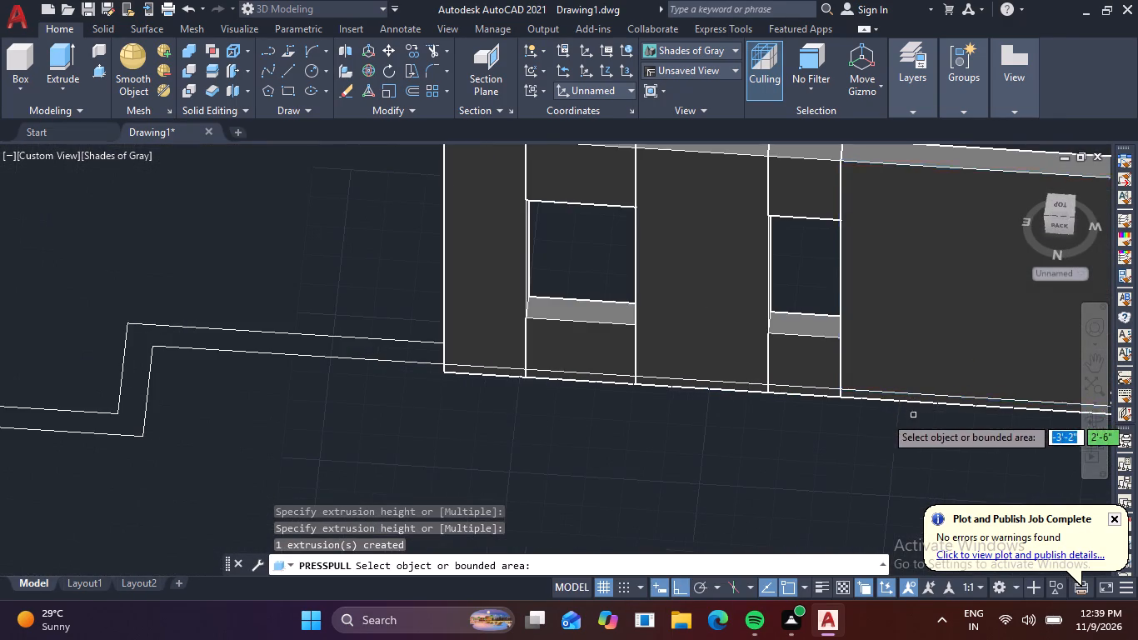
middle_drag(868, 413, 459, 340)
scroll(672, 347, down, 2)
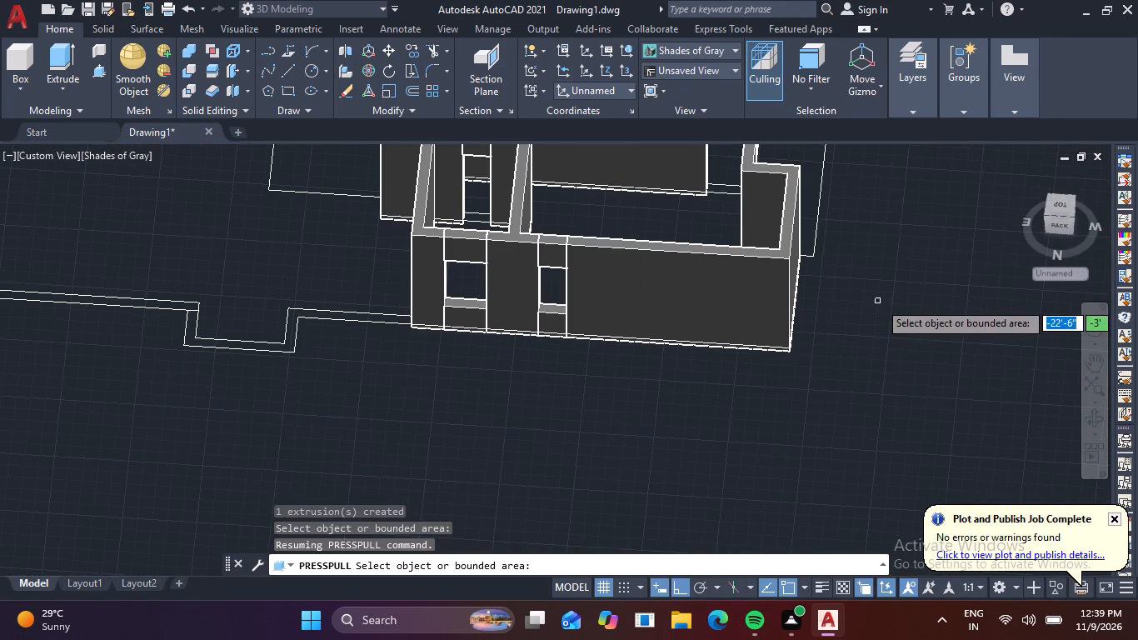
shift+middle_drag(886, 295, 664, 302)
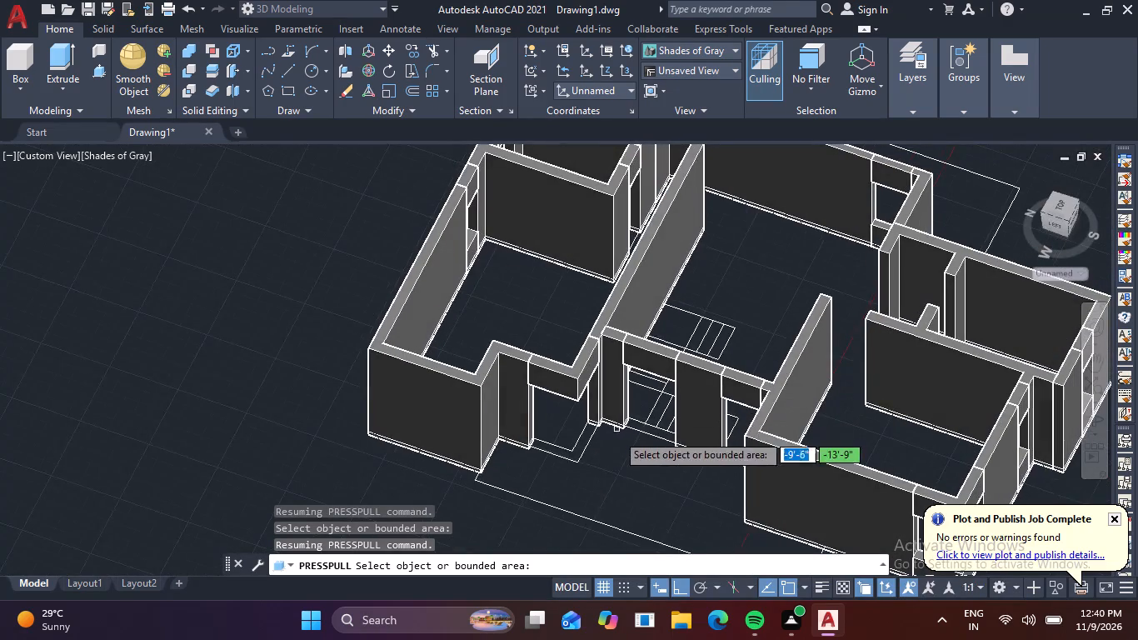
scroll(590, 427, up, 2)
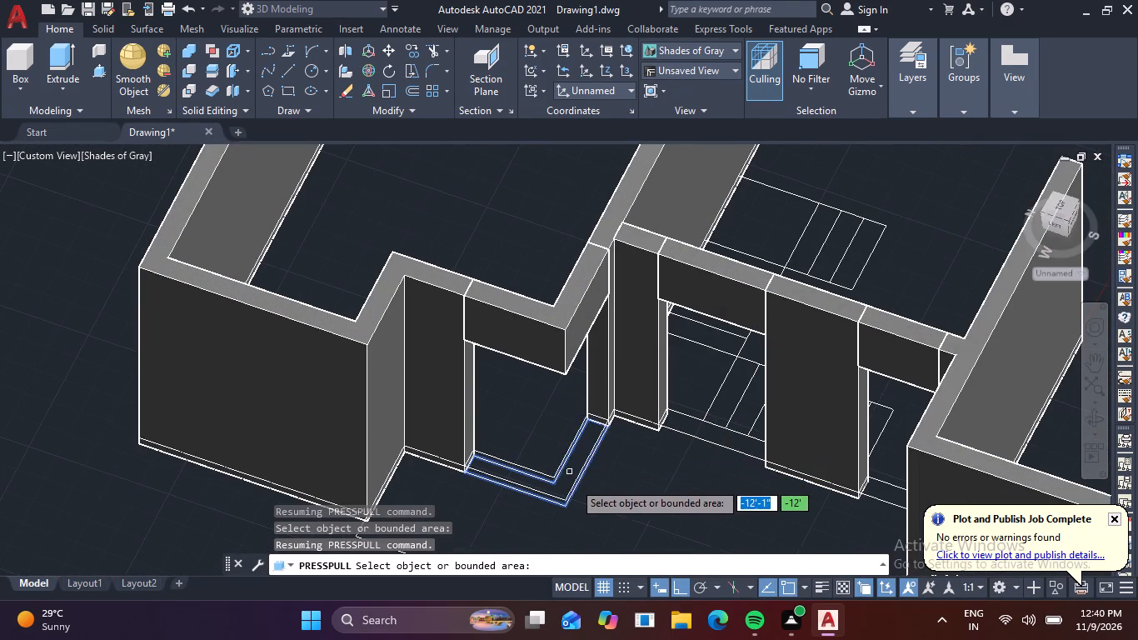
click(573, 482)
key(Escape)
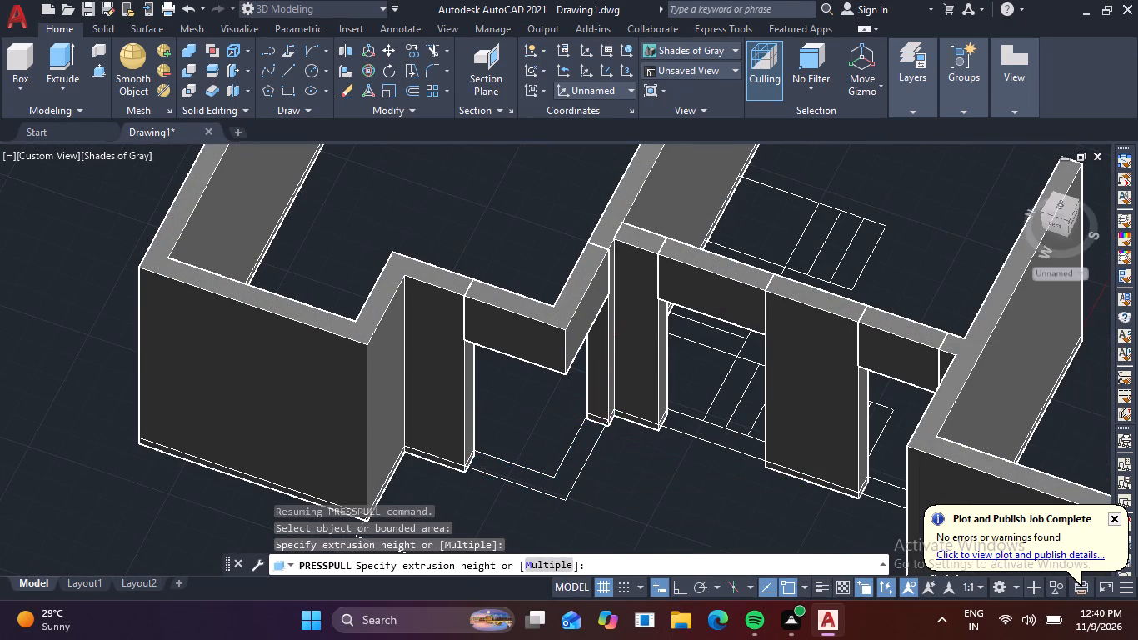
click(93, 71)
click(562, 478)
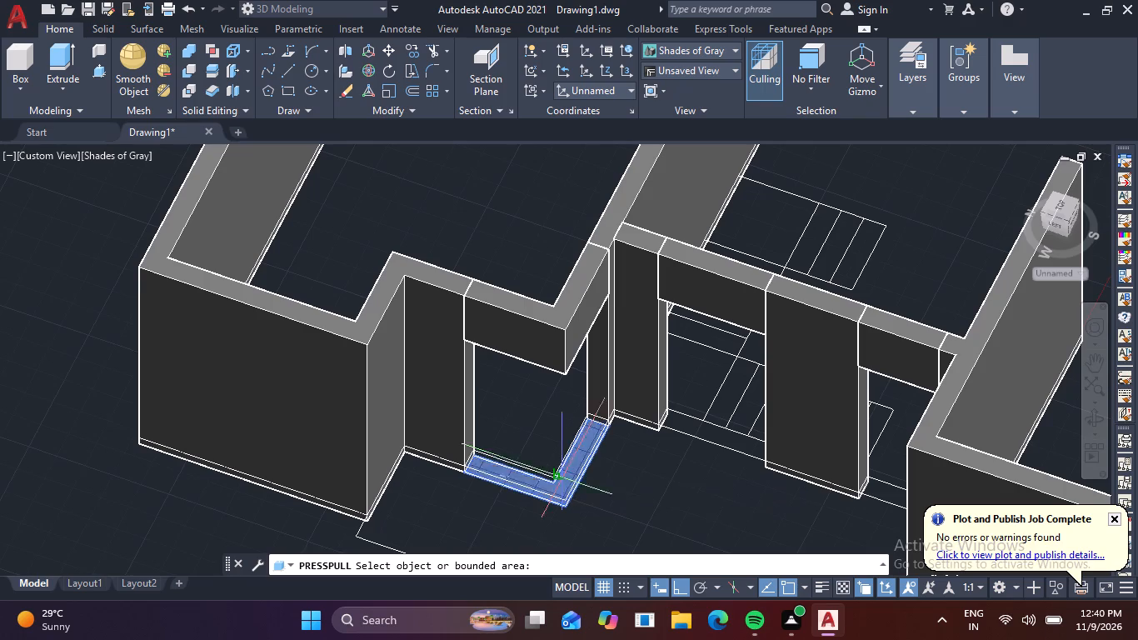
key(space)
Press-pull the floor area of the recessed west wall opening beside the stairs upward into a low sill wall.
middle_drag(713, 456, 642, 382)
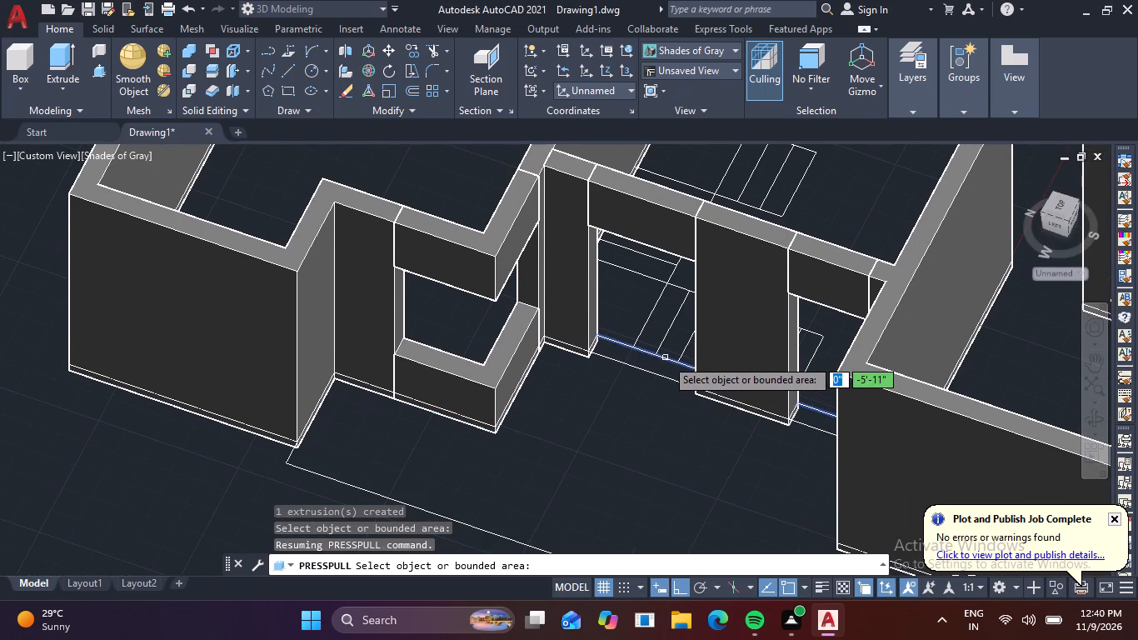
click(662, 367)
key(space)
Press-pull the floor area of the southern opening in the recessed west wall upward into a low sill wall.
middle_drag(777, 414, 725, 386)
scroll(738, 392, up, 1)
shift+middle_drag(582, 442, 631, 460)
scroll(838, 361, up, 1)
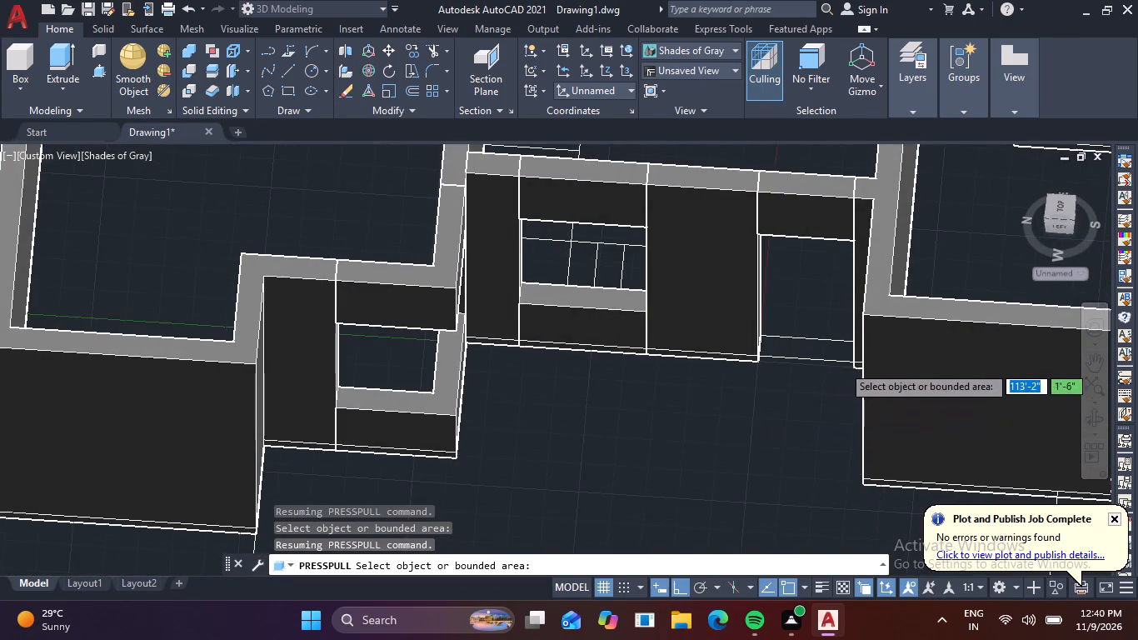
scroll(836, 358, up, 1)
click(808, 338)
key(space)
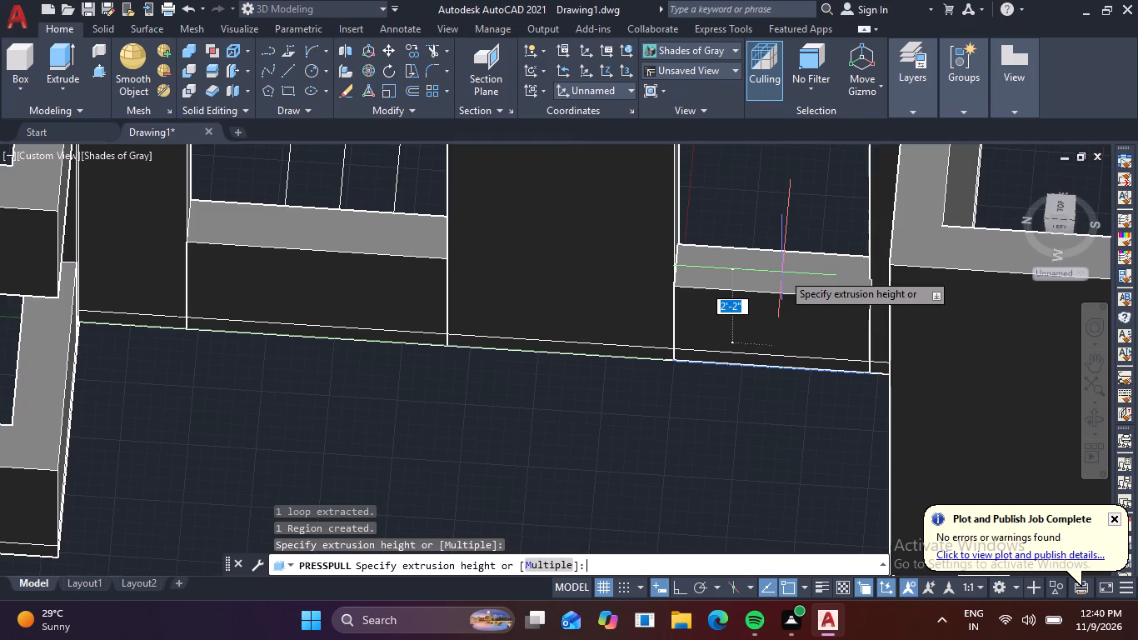
scroll(773, 317, down, 2)
middle_drag(797, 372, 548, 341)
scroll(867, 414, down, 2)
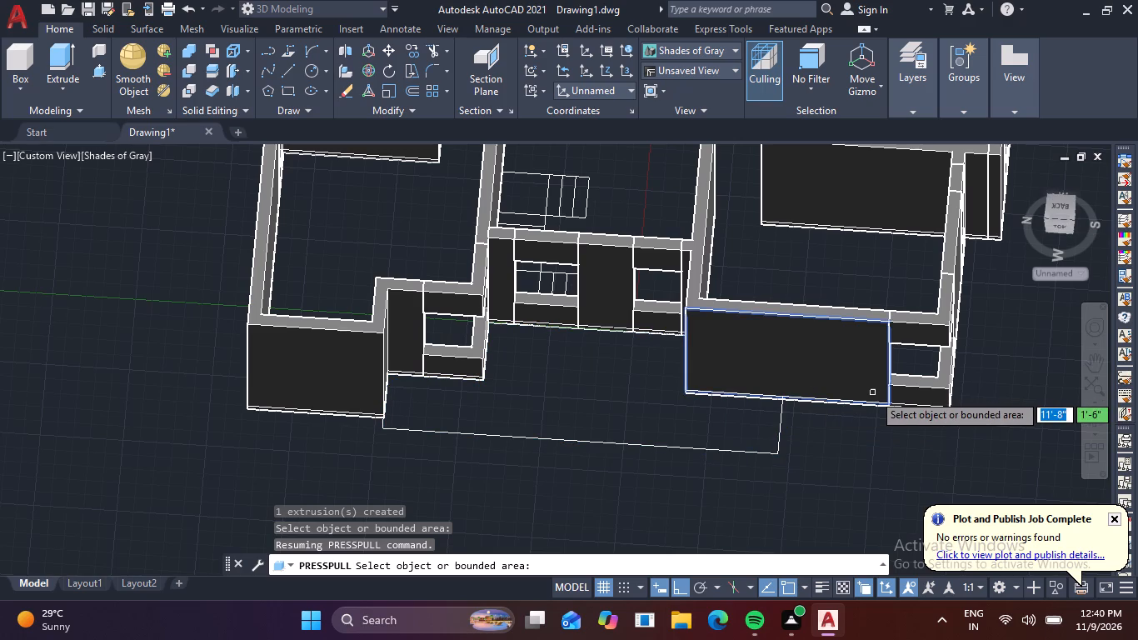
key(Escape)
key(Escape)
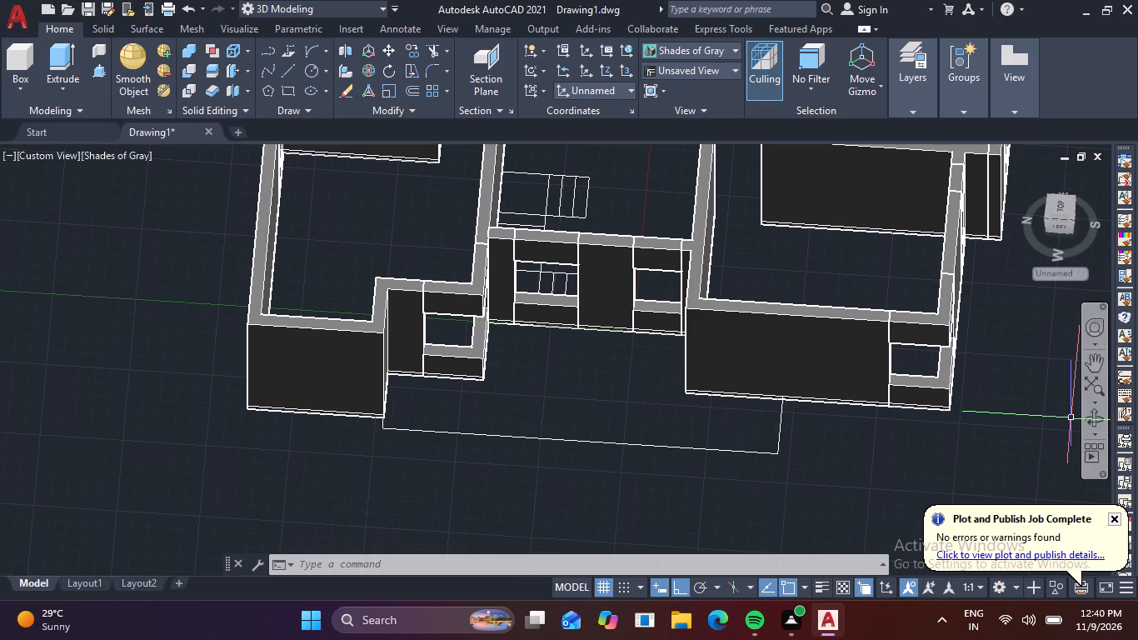
Examine the second floor model from all sides, checking the sill walls and the strips above the openings.
scroll(1094, 401, down, 2)
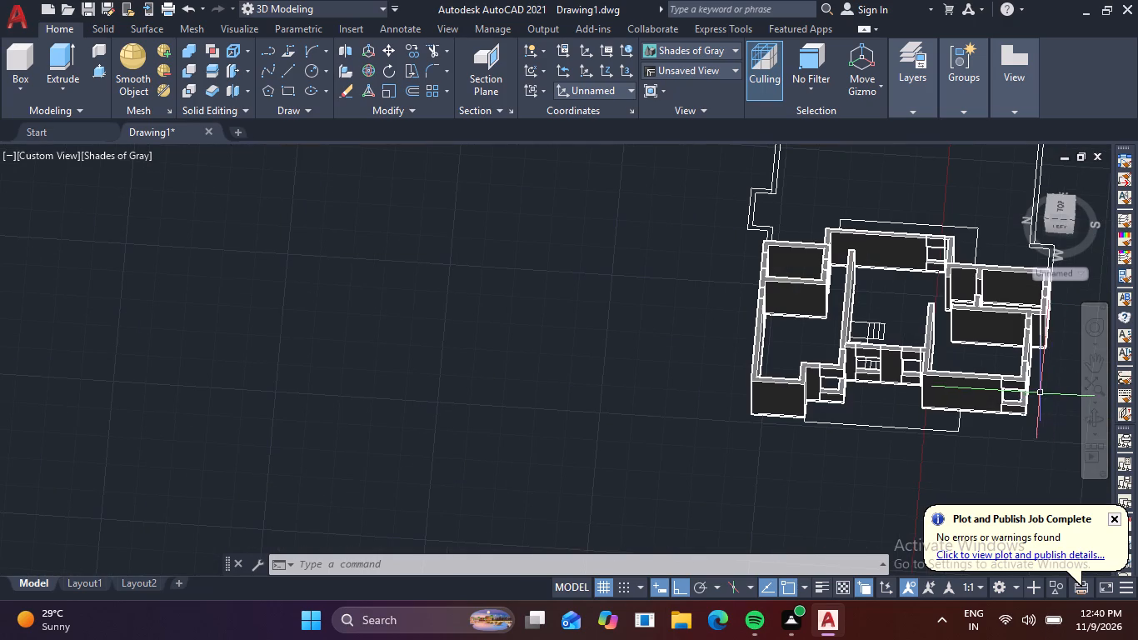
middle_drag(1039, 392, 856, 388)
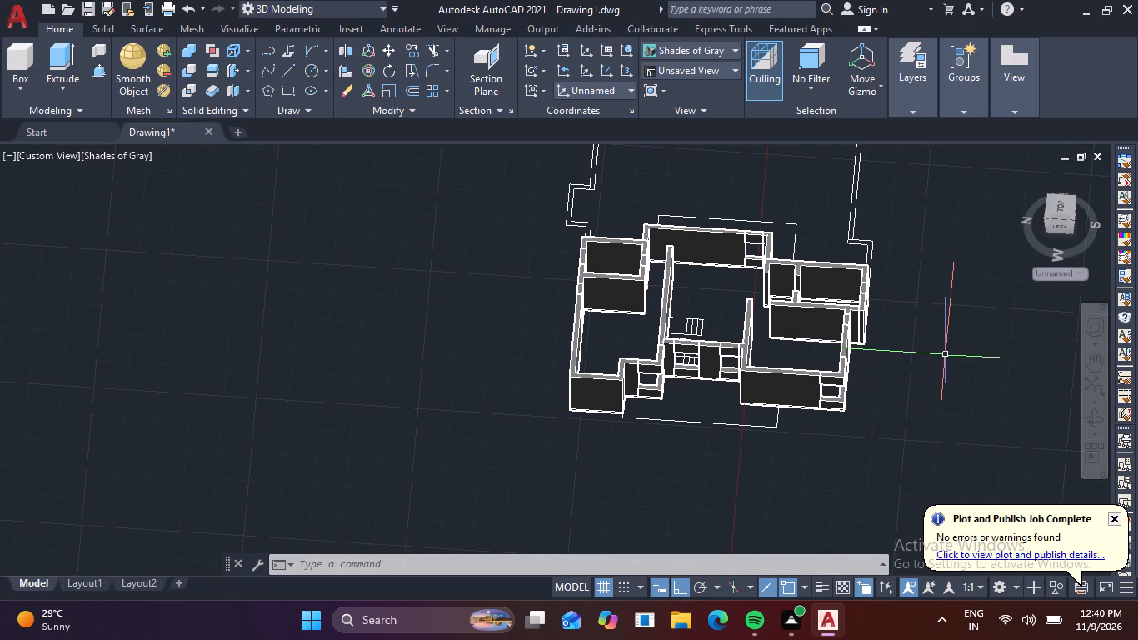
key(Escape)
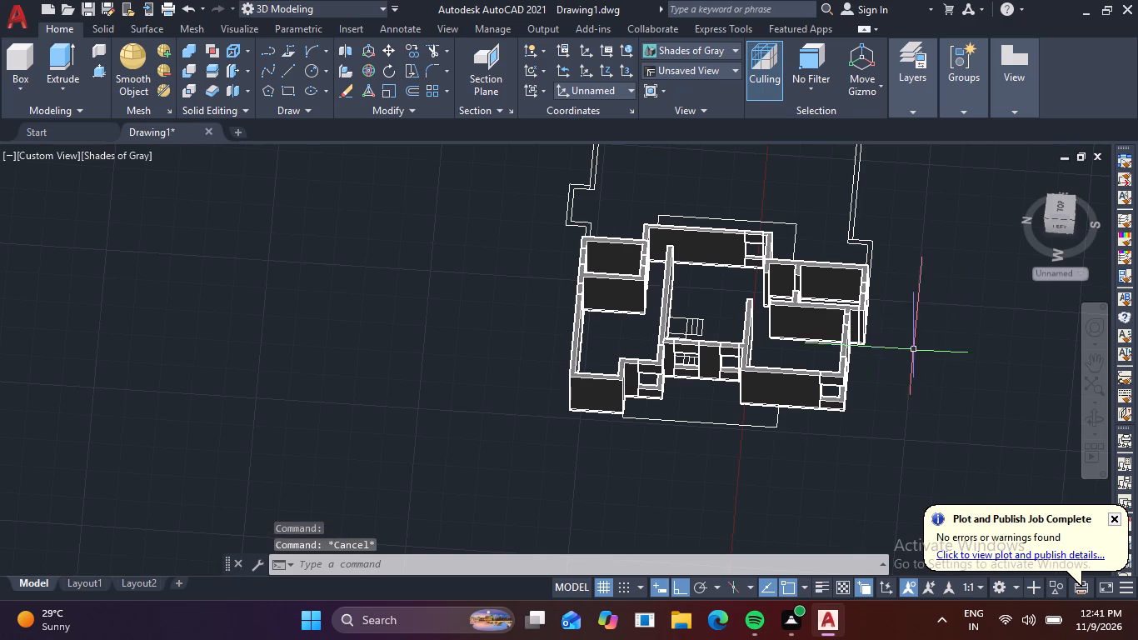
scroll(870, 354, down, 1)
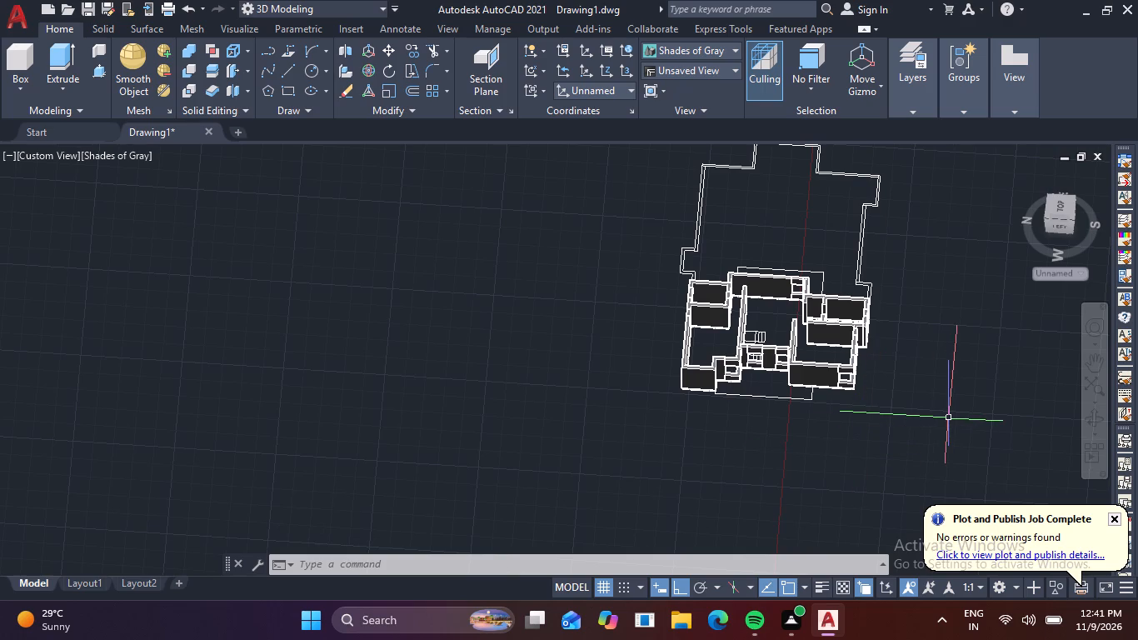
key(Escape)
key(Escape)
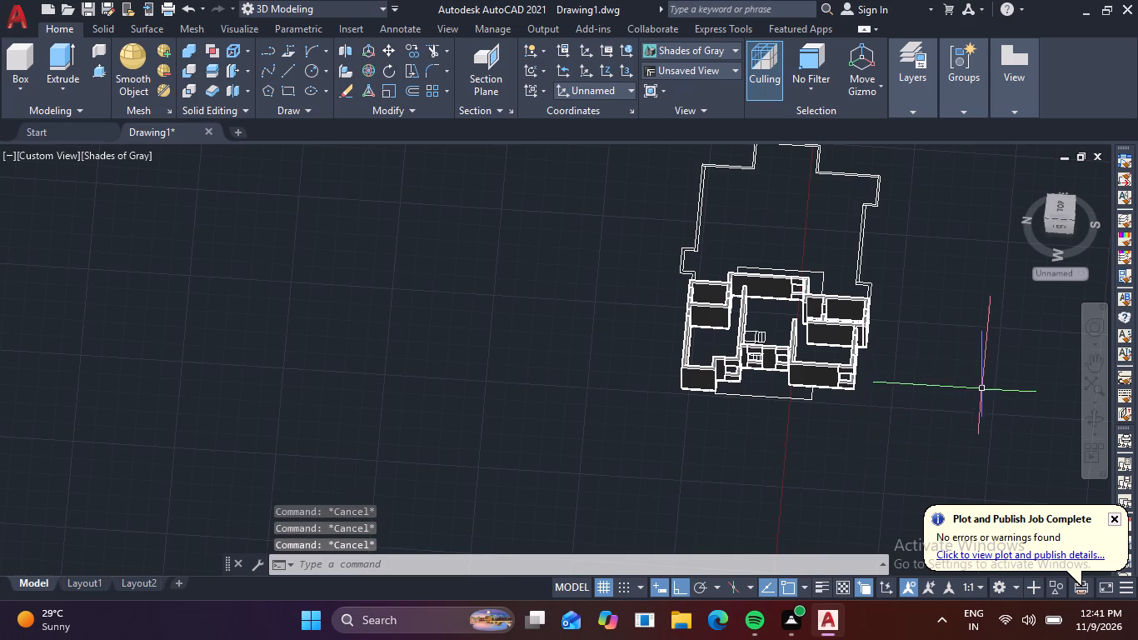
scroll(840, 347, up, 3)
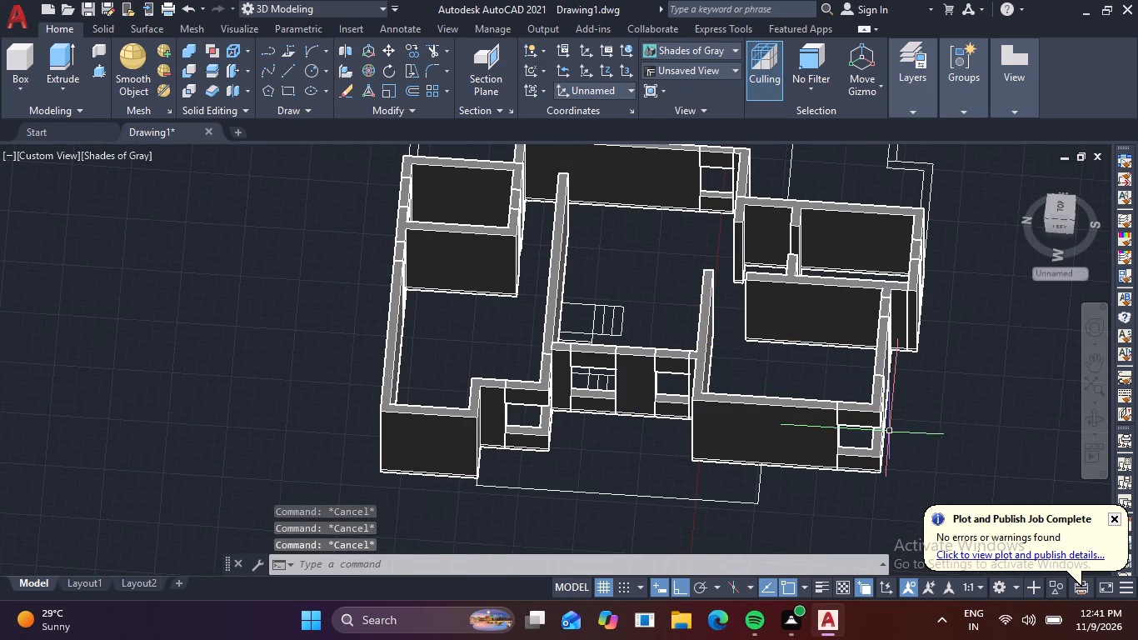
shift+middle_drag(887, 431, 891, 348)
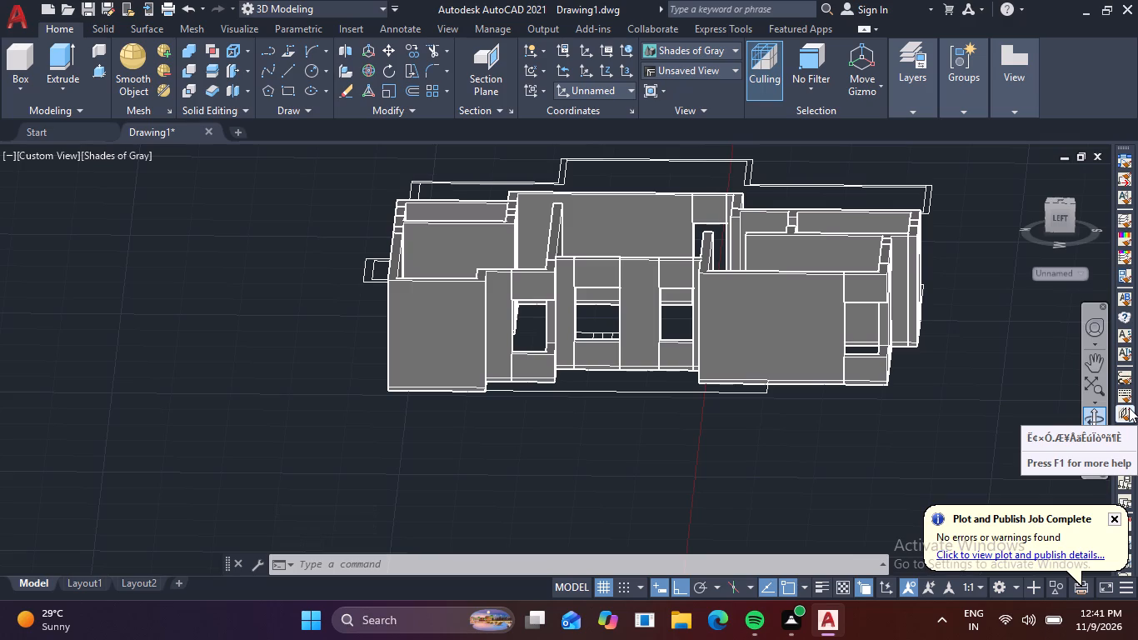
scroll(646, 314, up, 2)
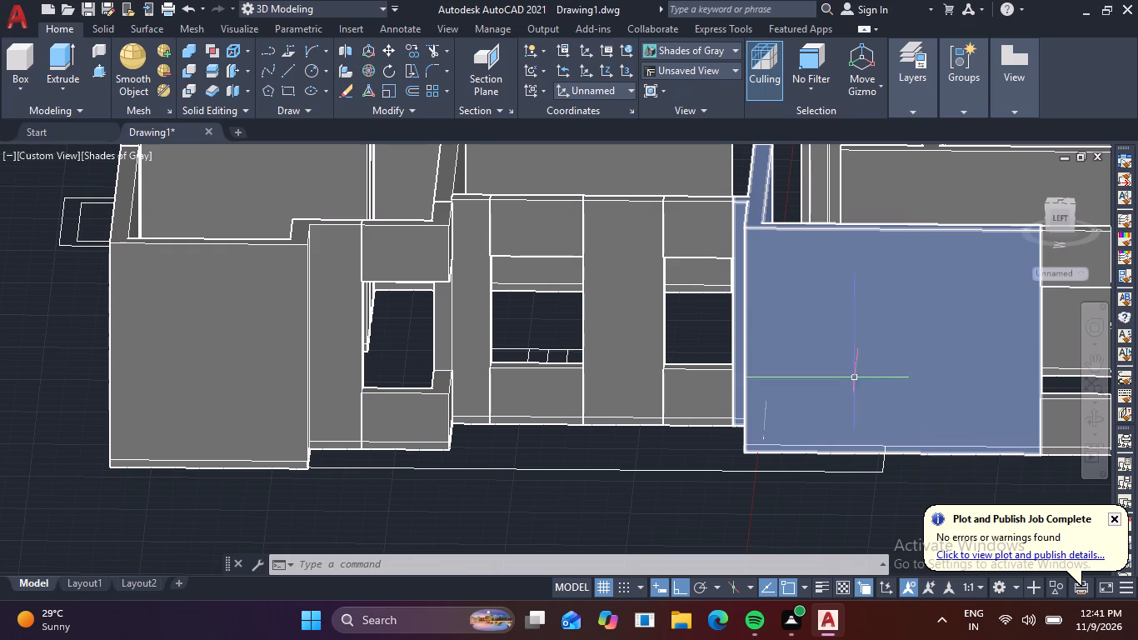
key(Escape)
key(Escape)
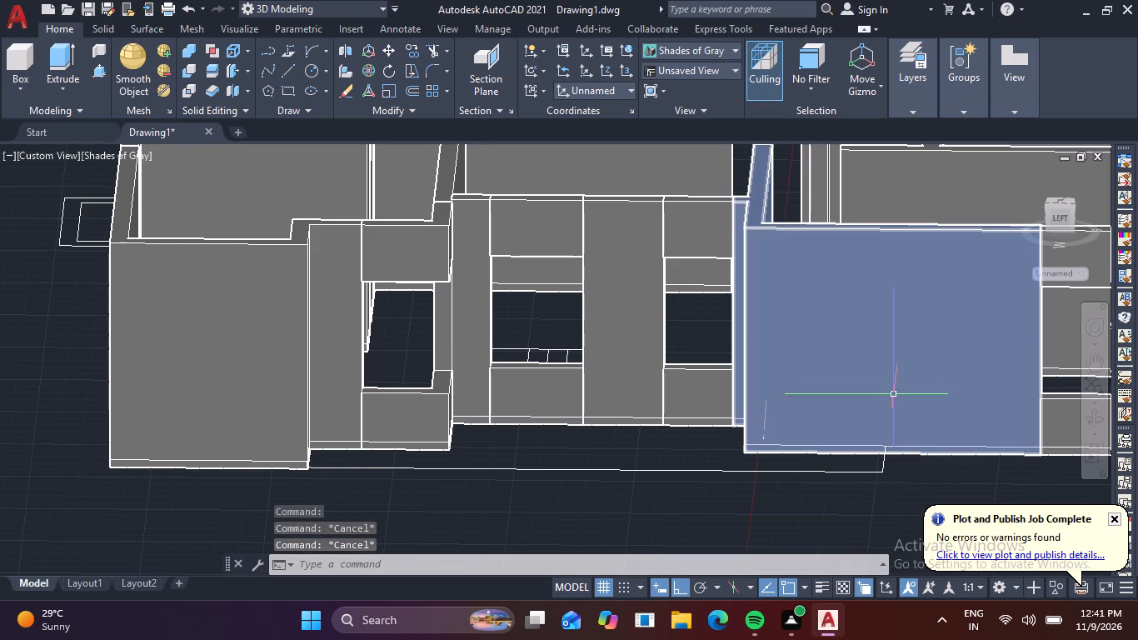
key(Escape)
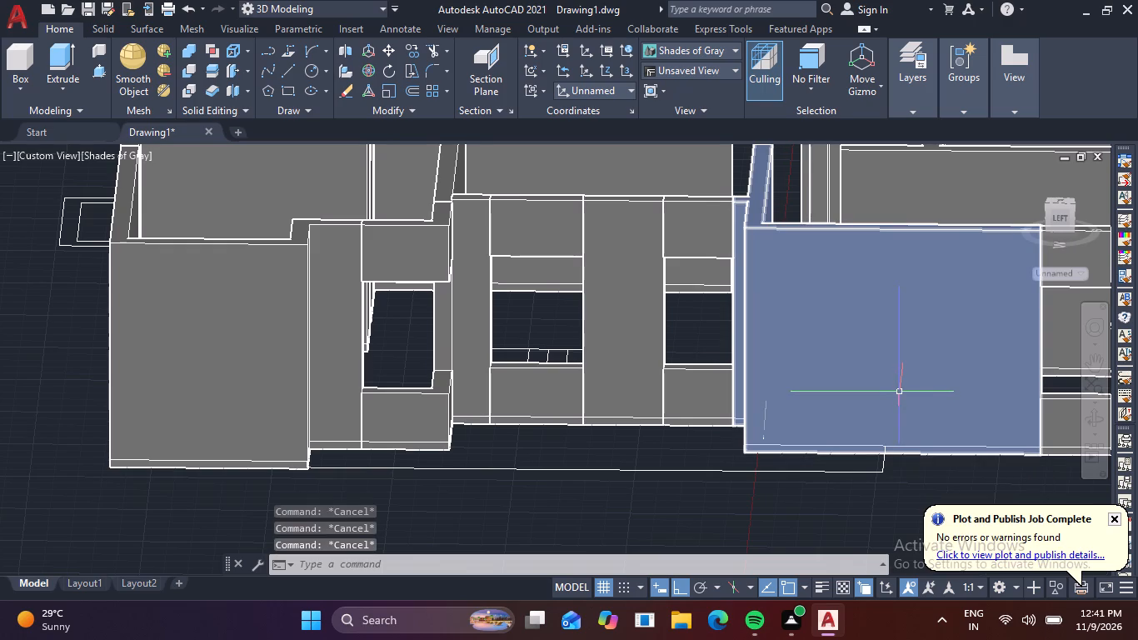
key(Escape)
key(Escape)
key(Escape)
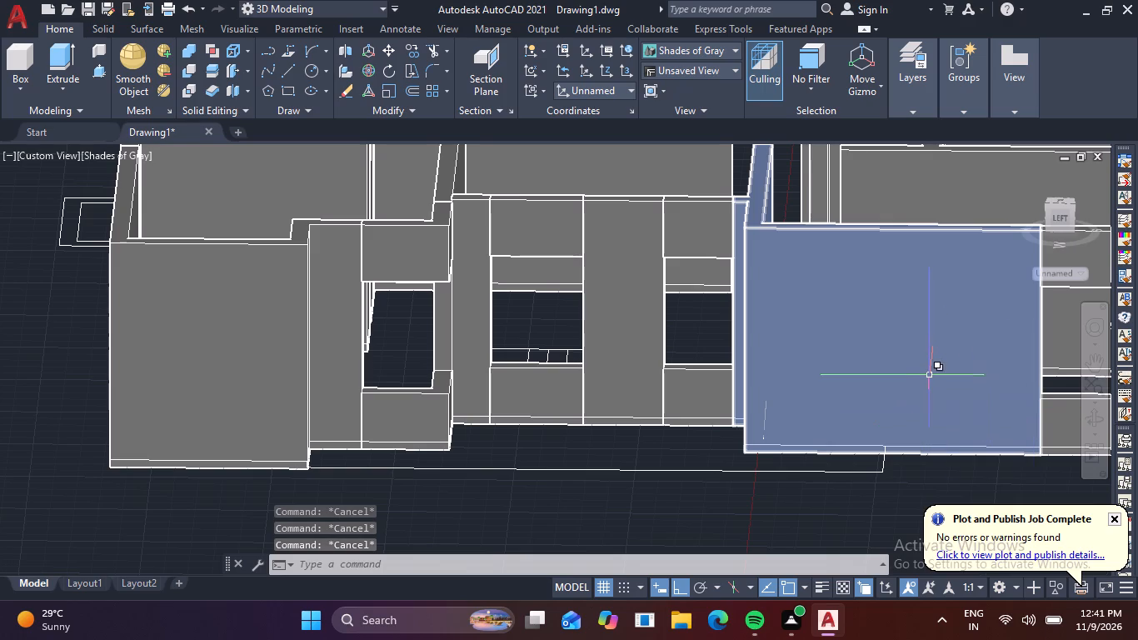
shift+middle_drag(924, 386, 733, 377)
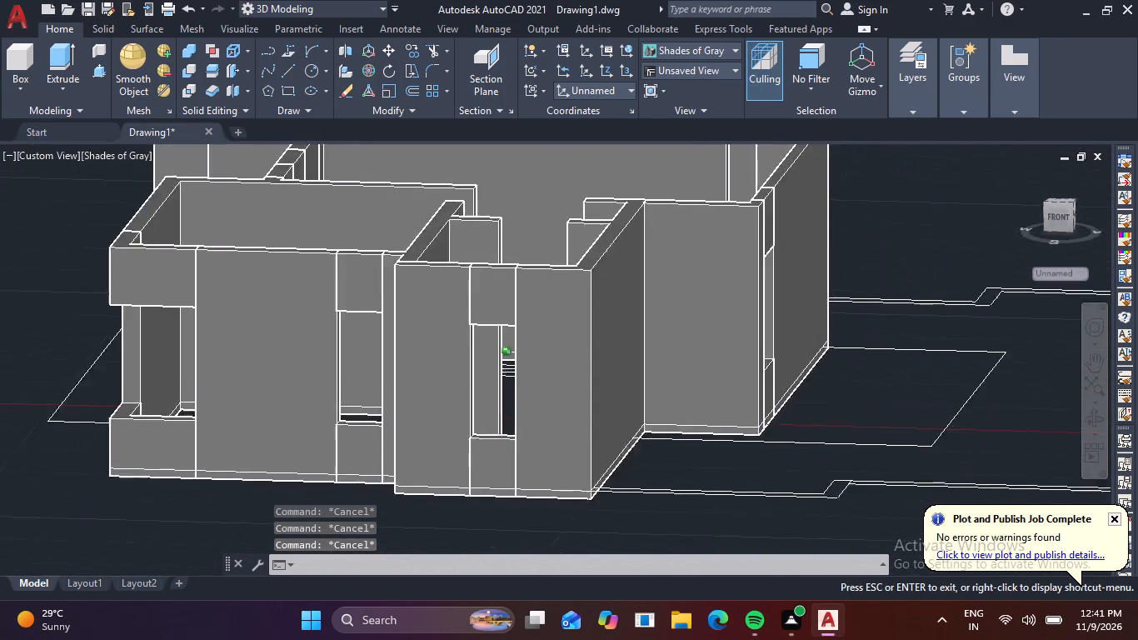
shift+middle_drag(733, 377, 703, 381)
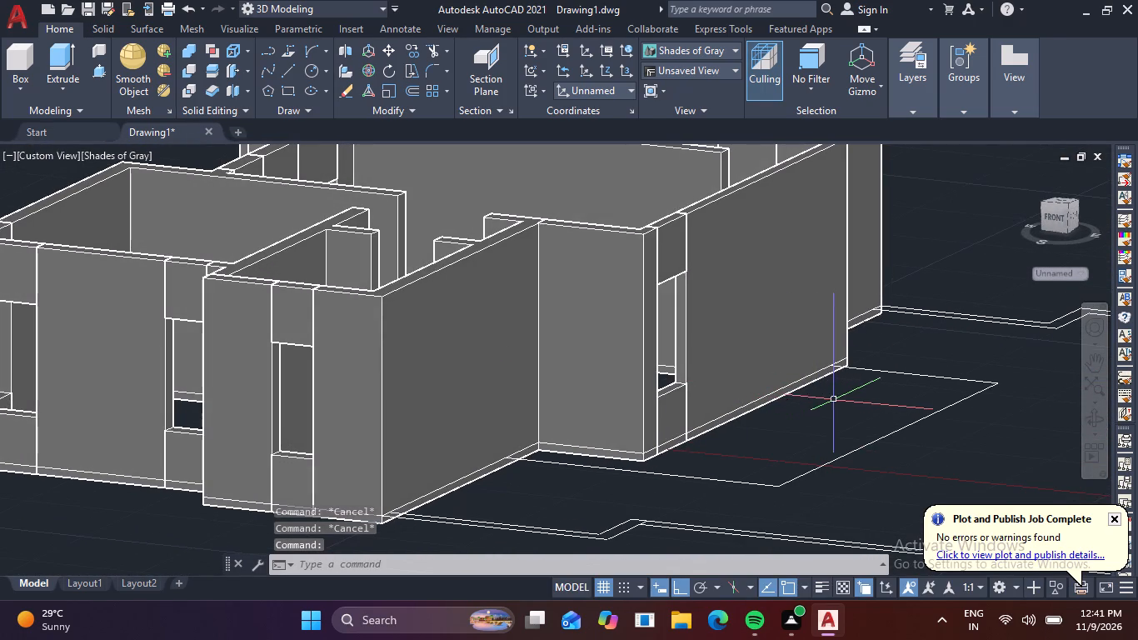
shift+middle_drag(861, 392, 731, 401)
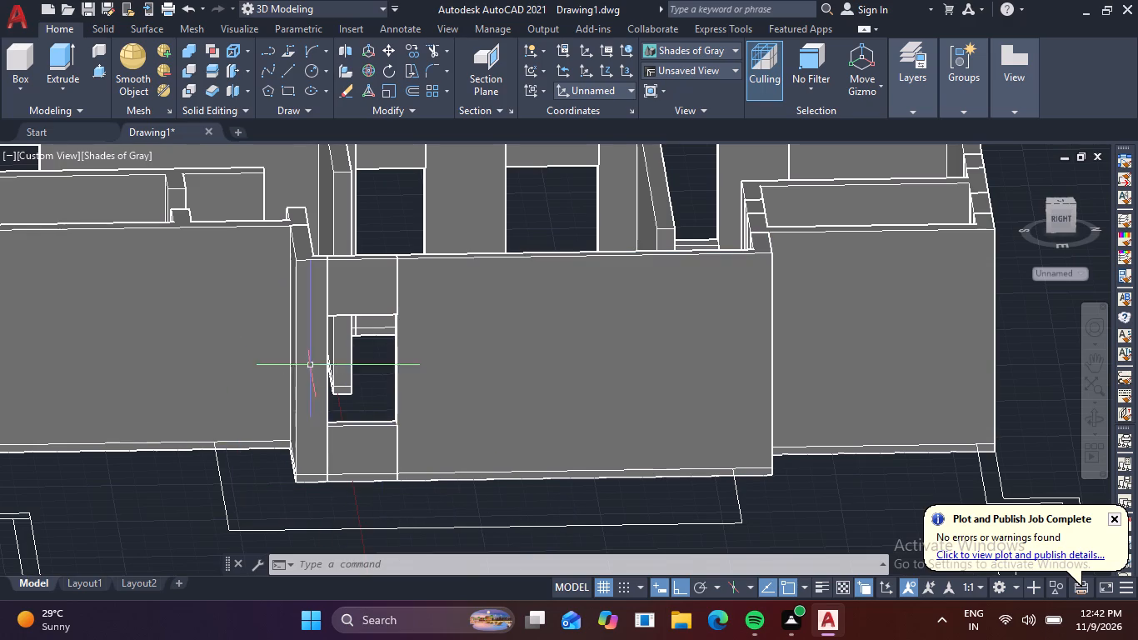
scroll(380, 335, up, 2)
key(Escape)
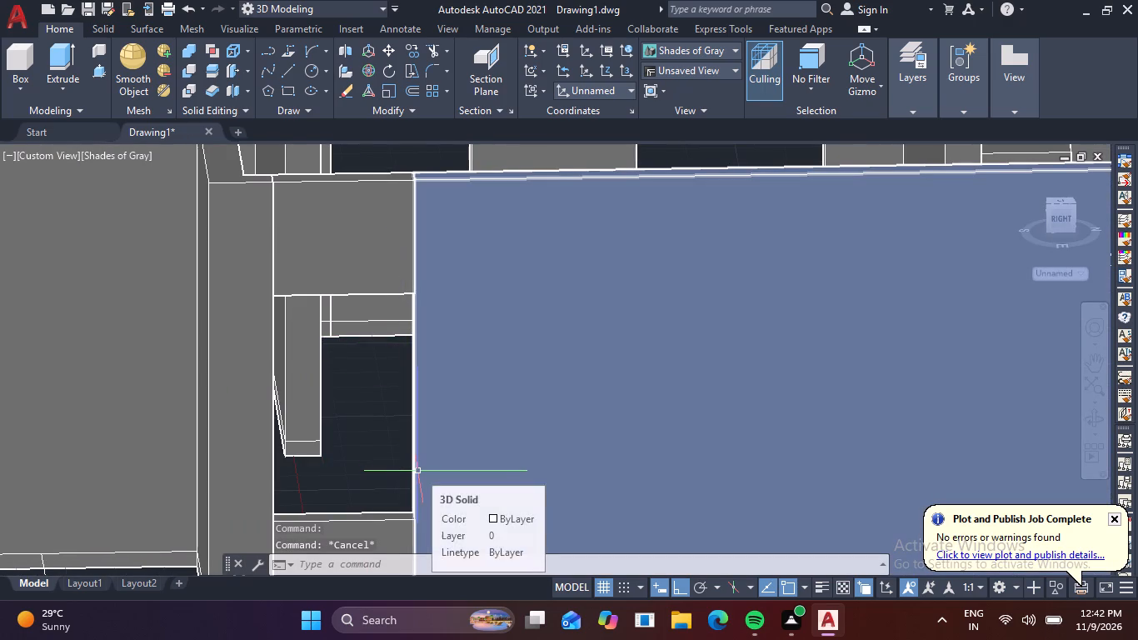
scroll(694, 442, down, 2)
scroll(771, 436, down, 1)
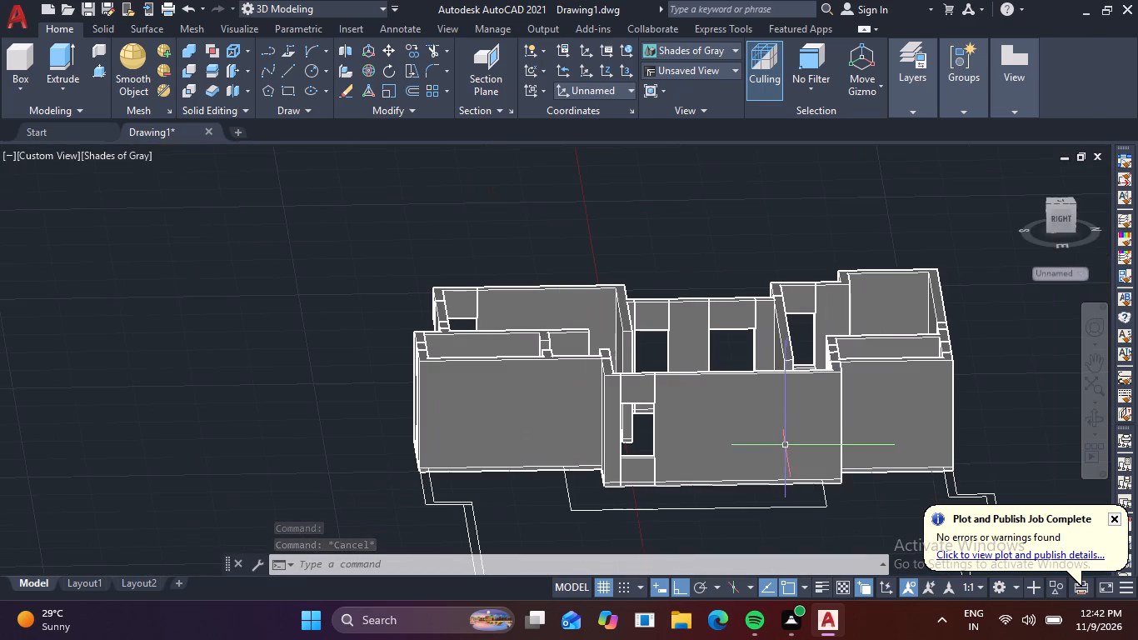
shift+middle_drag(773, 461, 570, 448)
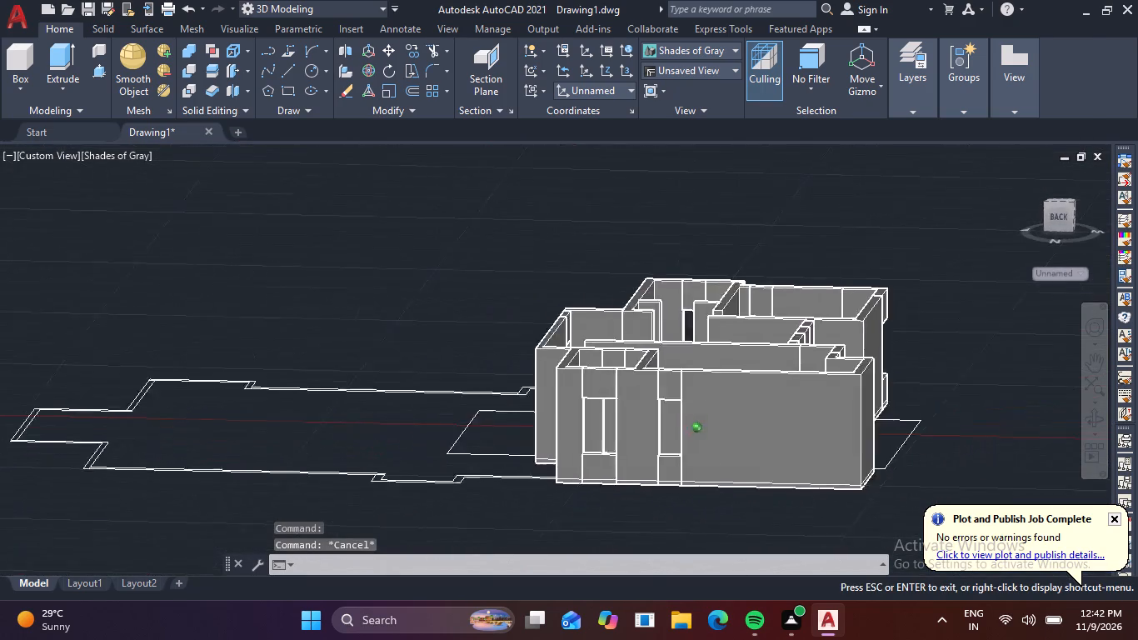
shift+middle_drag(570, 448, 567, 452)
scroll(640, 431, up, 3)
scroll(673, 433, down, 2)
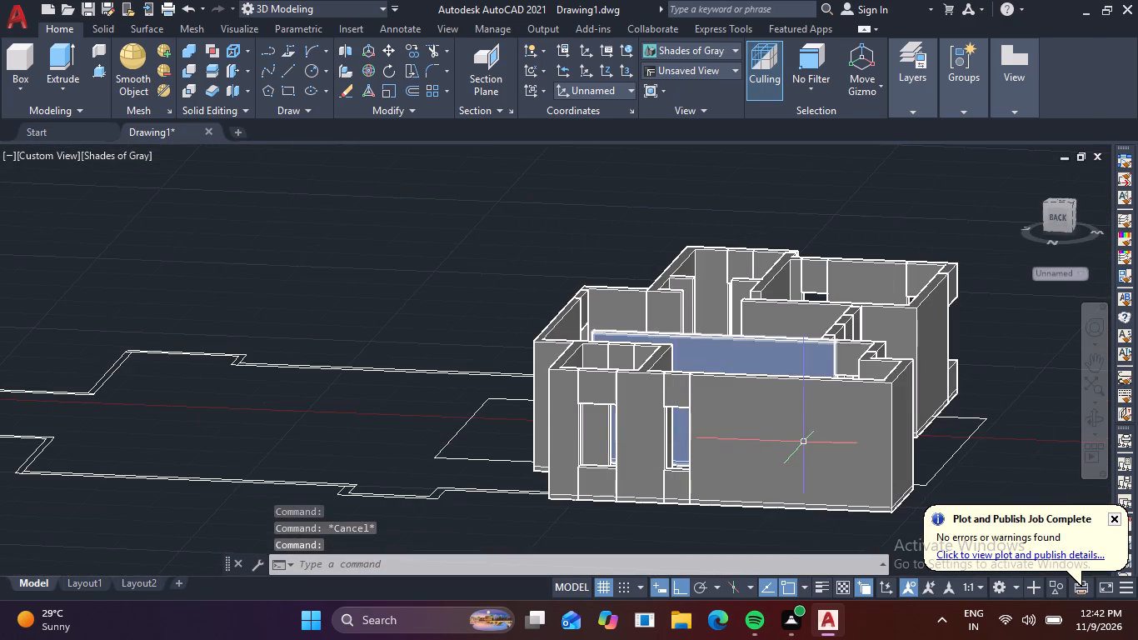
shift+middle_drag(801, 444, 646, 451)
scroll(545, 442, up, 1)
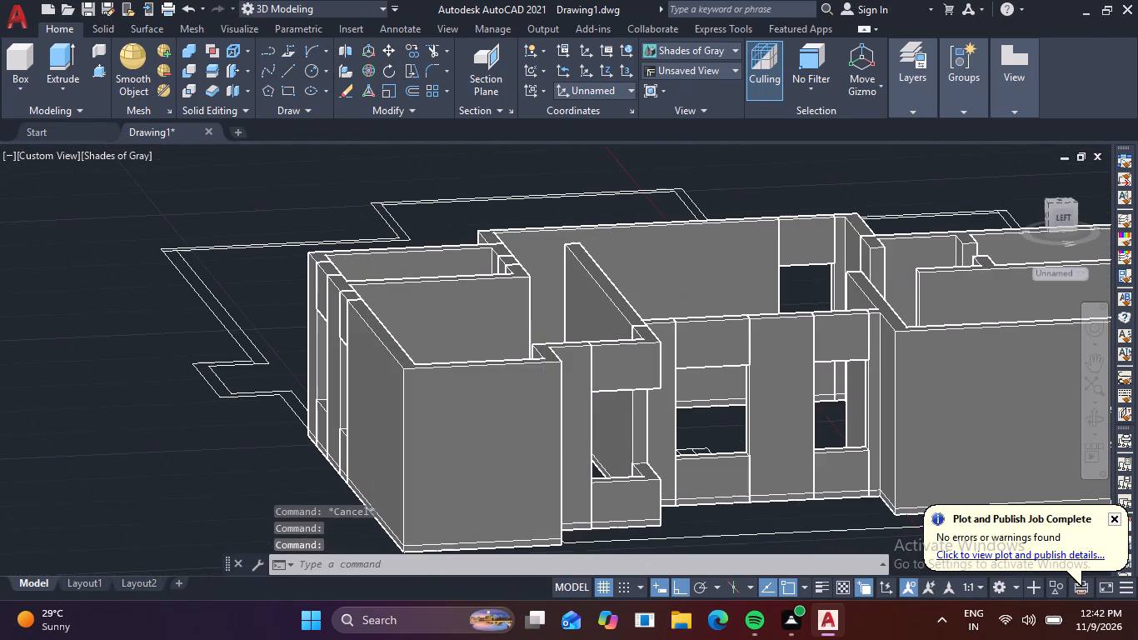
shift+middle_drag(748, 487, 712, 482)
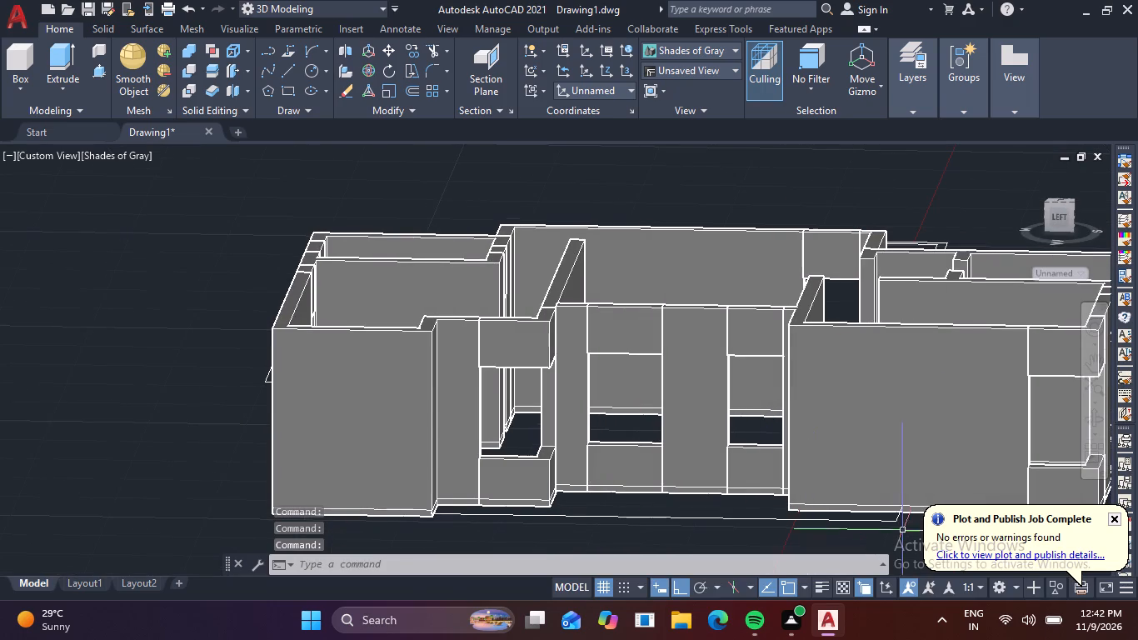
Examine the walls and their openings in the Left and Front elevation views.
click(1059, 222)
scroll(628, 338, up, 3)
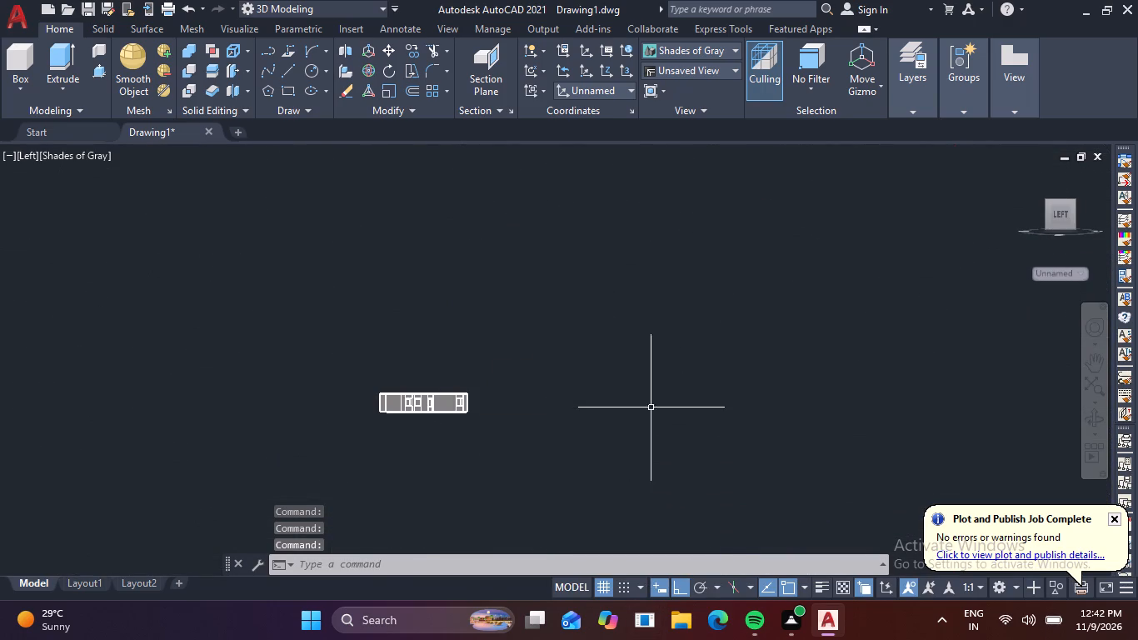
shift+middle_drag(670, 418, 567, 426)
scroll(875, 414, up, 3)
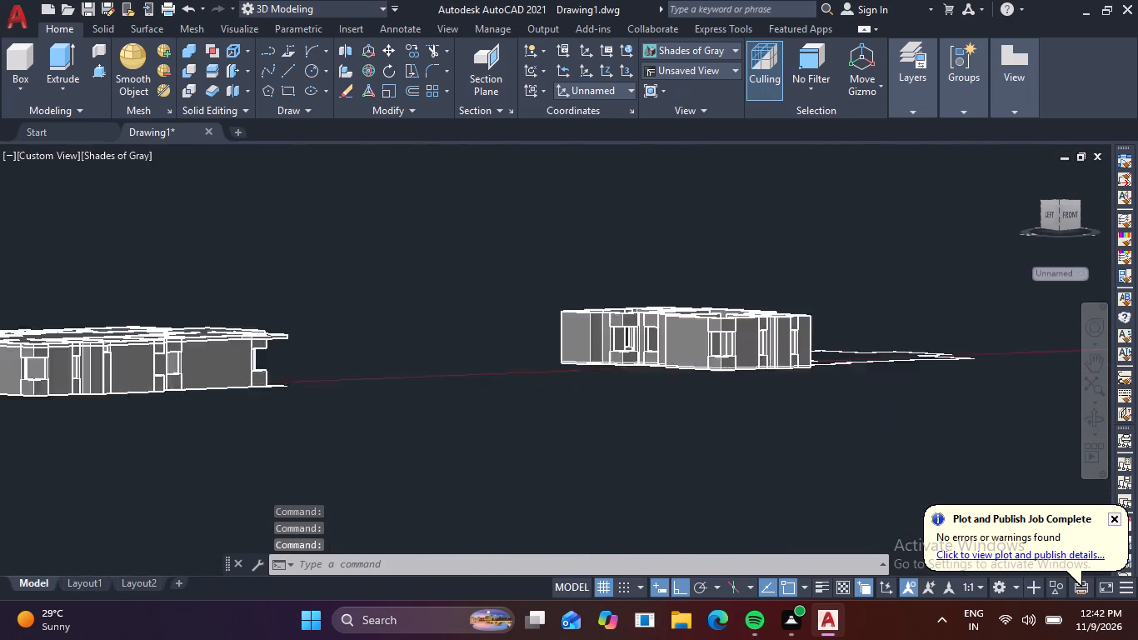
scroll(871, 409, up, 1)
middle_drag(735, 325, 754, 402)
scroll(774, 392, up, 3)
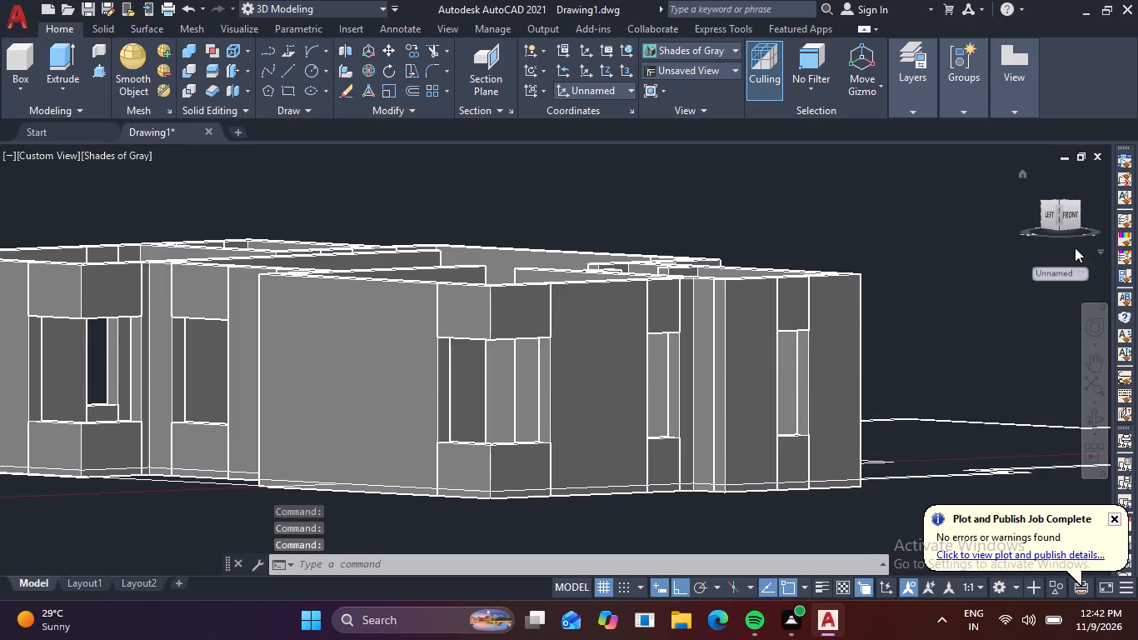
click(1077, 216)
scroll(799, 358, up, 4)
scroll(630, 363, up, 5)
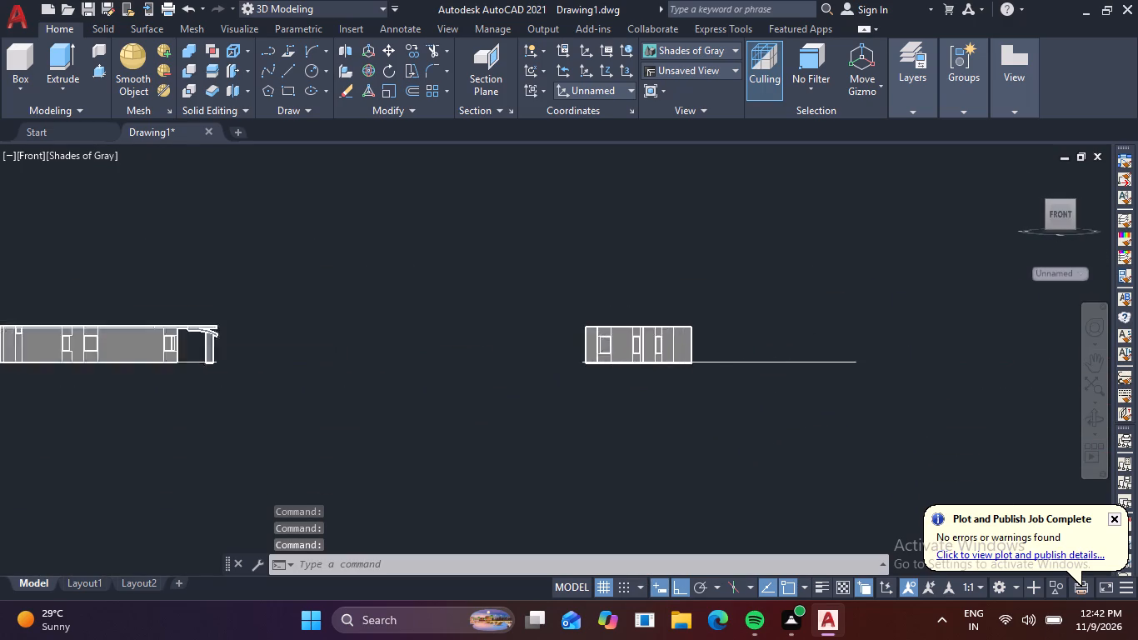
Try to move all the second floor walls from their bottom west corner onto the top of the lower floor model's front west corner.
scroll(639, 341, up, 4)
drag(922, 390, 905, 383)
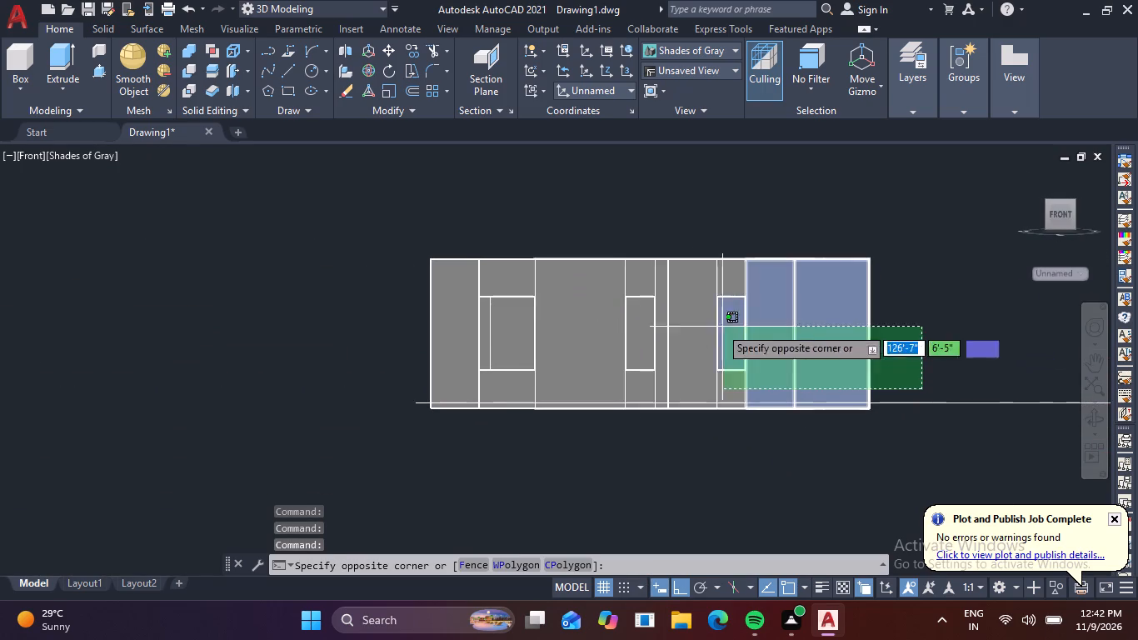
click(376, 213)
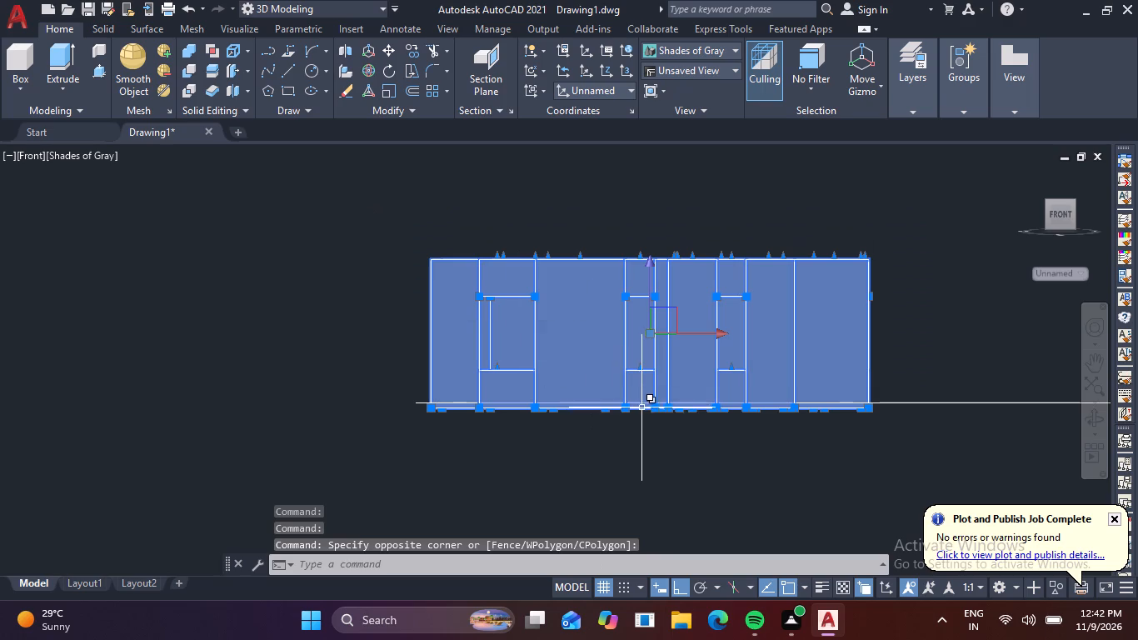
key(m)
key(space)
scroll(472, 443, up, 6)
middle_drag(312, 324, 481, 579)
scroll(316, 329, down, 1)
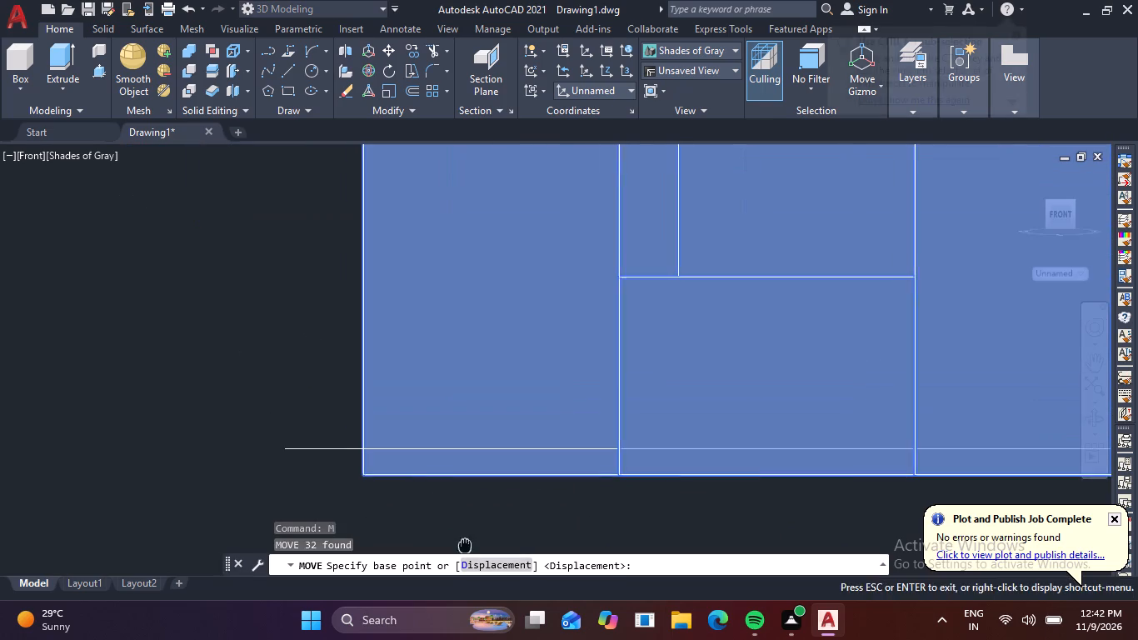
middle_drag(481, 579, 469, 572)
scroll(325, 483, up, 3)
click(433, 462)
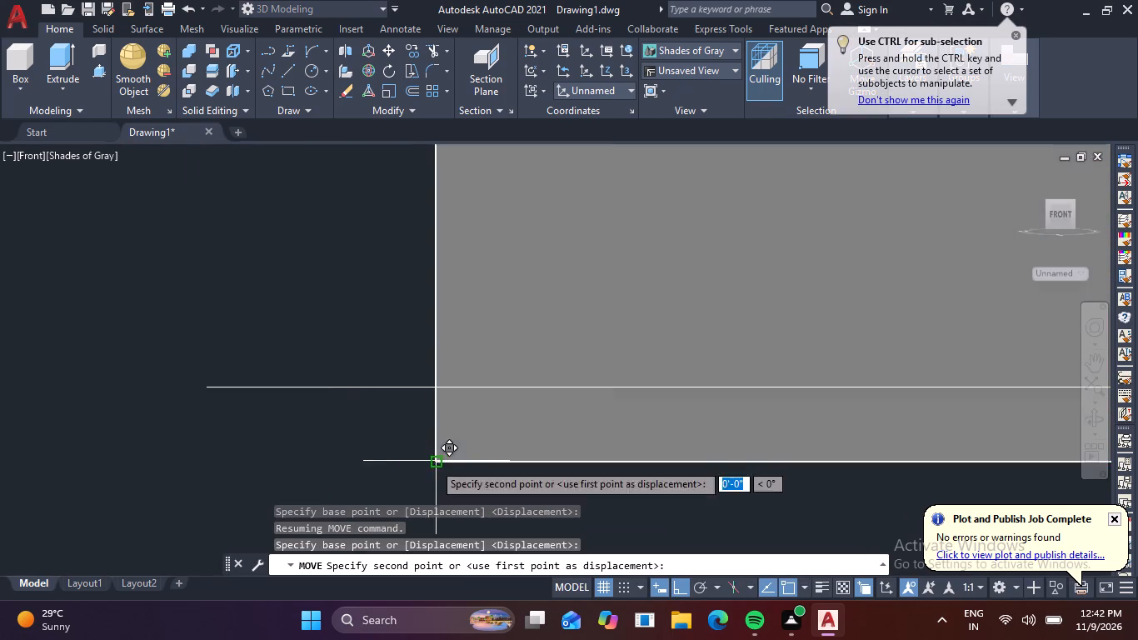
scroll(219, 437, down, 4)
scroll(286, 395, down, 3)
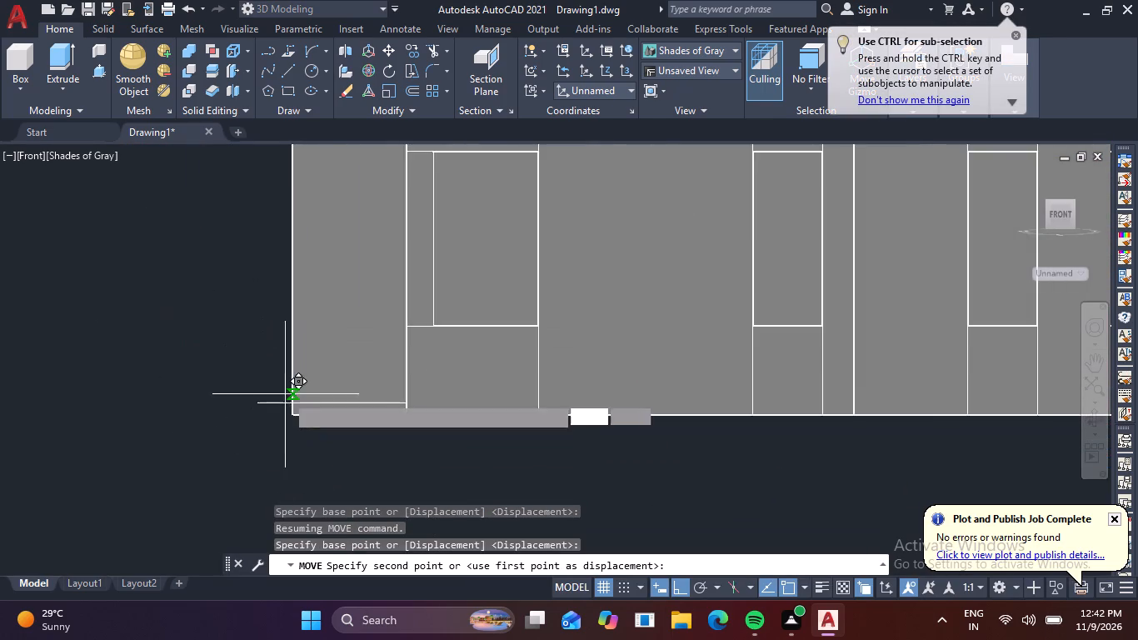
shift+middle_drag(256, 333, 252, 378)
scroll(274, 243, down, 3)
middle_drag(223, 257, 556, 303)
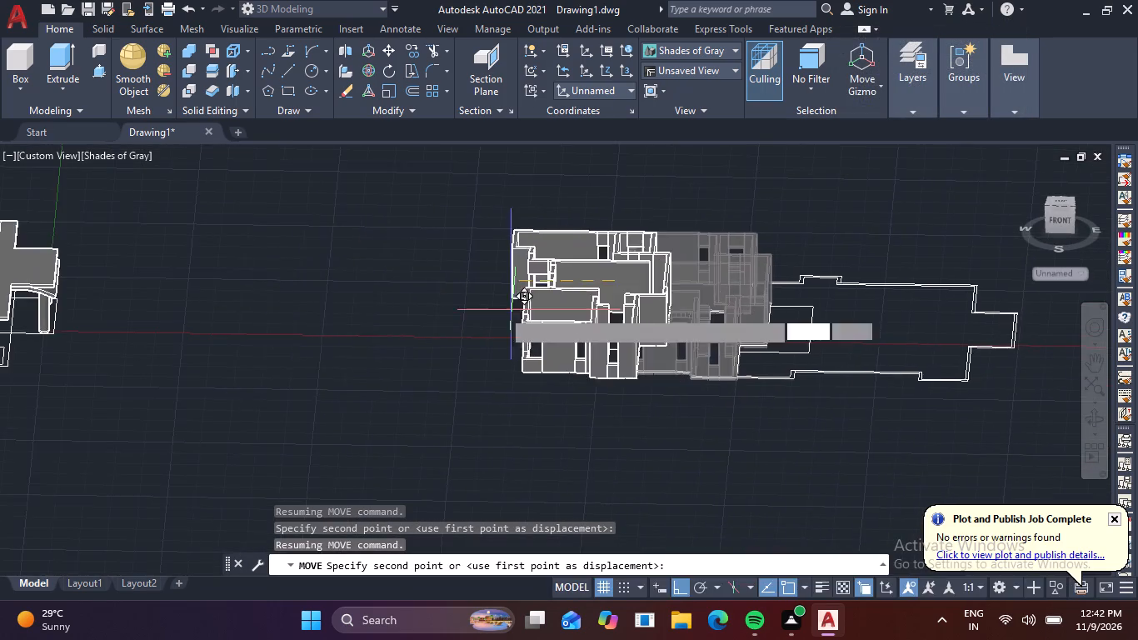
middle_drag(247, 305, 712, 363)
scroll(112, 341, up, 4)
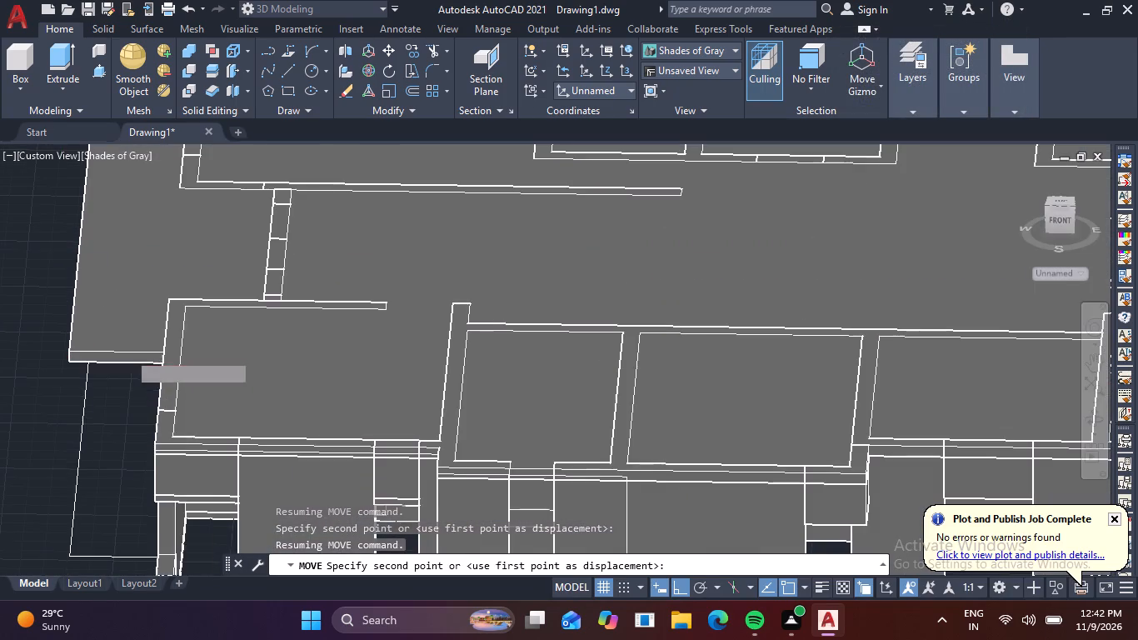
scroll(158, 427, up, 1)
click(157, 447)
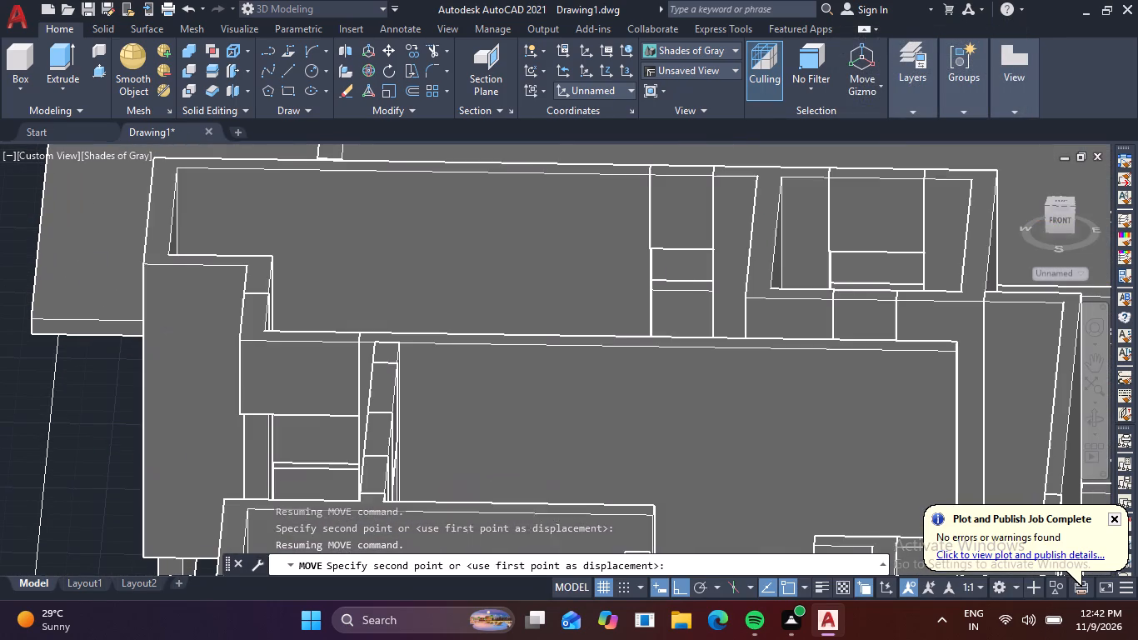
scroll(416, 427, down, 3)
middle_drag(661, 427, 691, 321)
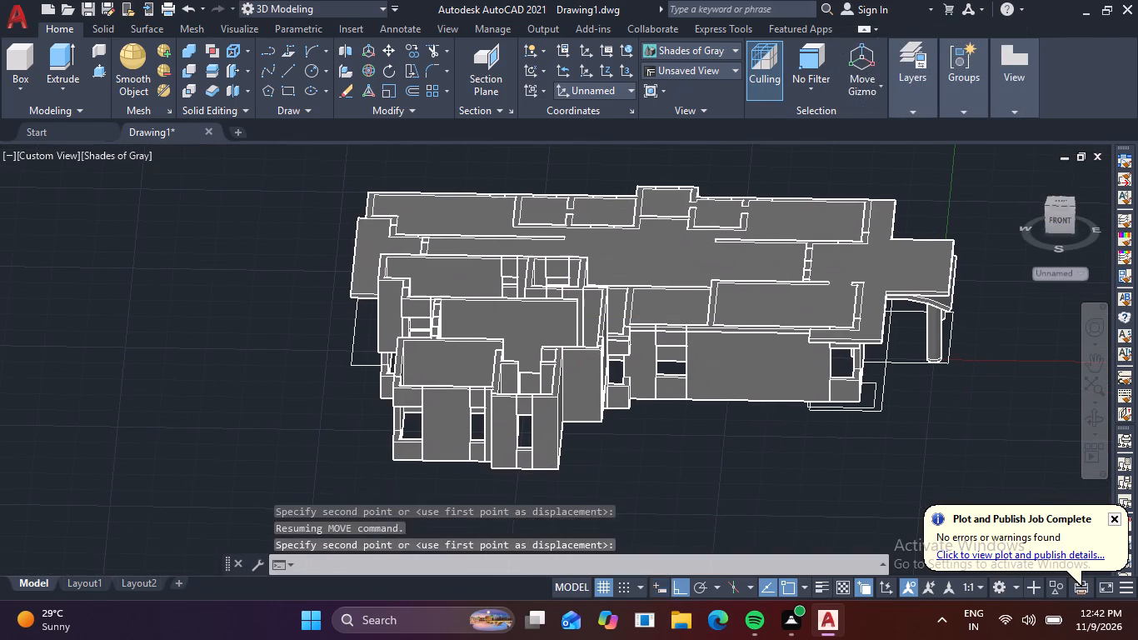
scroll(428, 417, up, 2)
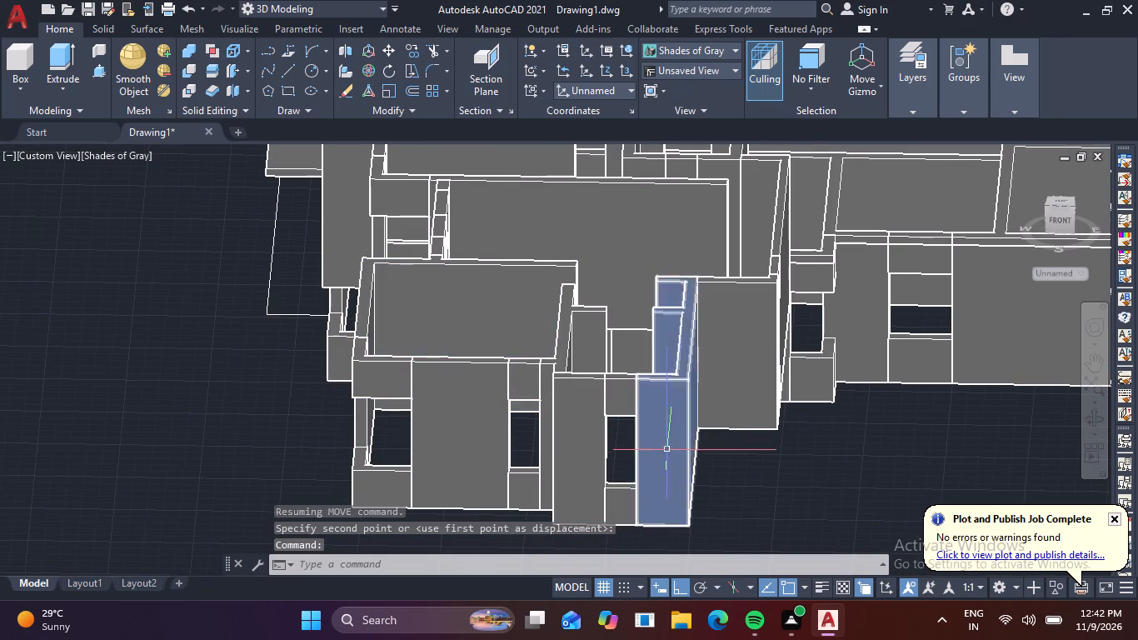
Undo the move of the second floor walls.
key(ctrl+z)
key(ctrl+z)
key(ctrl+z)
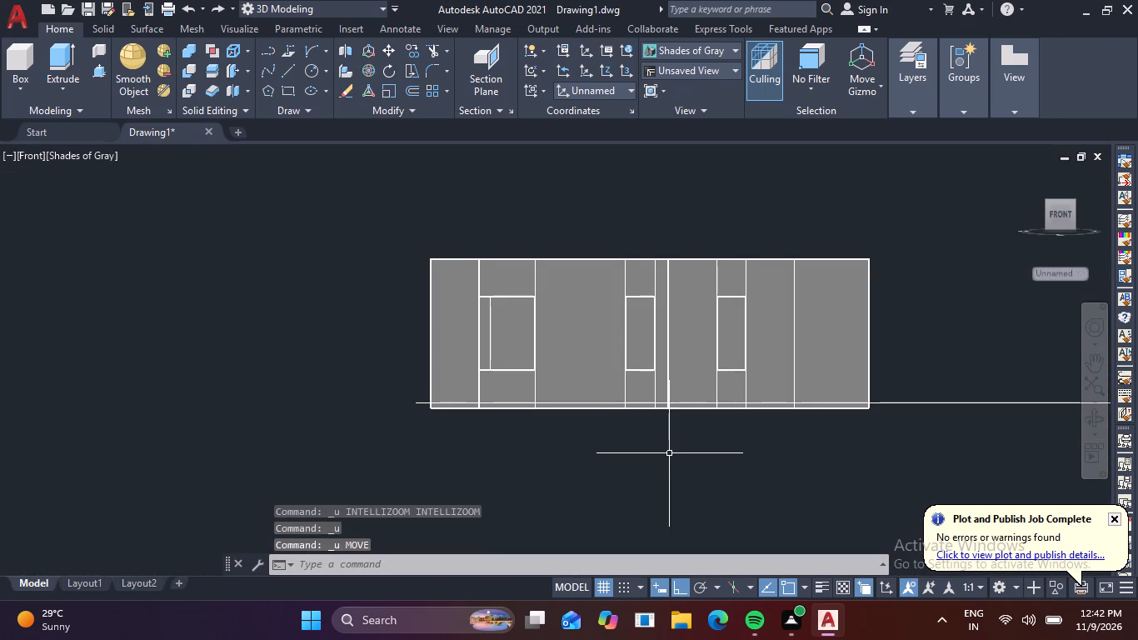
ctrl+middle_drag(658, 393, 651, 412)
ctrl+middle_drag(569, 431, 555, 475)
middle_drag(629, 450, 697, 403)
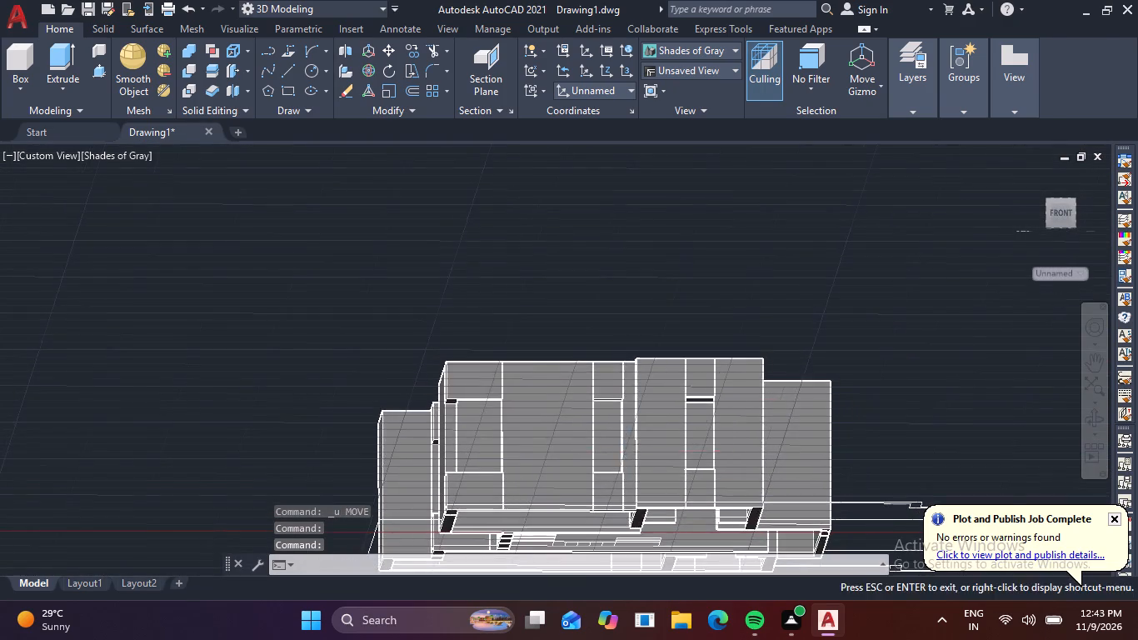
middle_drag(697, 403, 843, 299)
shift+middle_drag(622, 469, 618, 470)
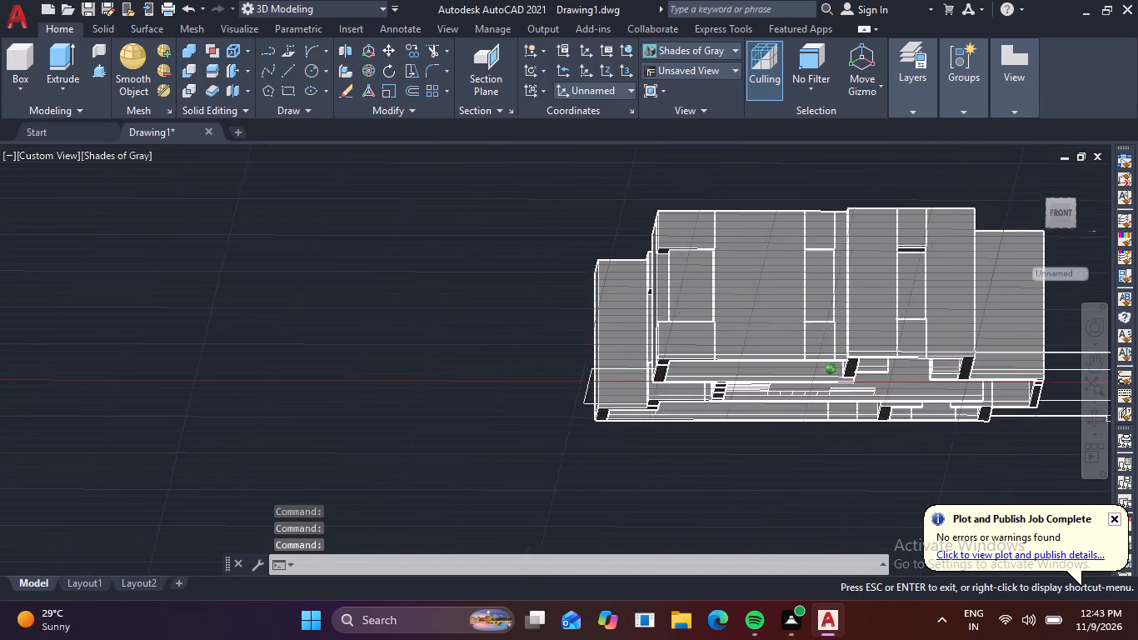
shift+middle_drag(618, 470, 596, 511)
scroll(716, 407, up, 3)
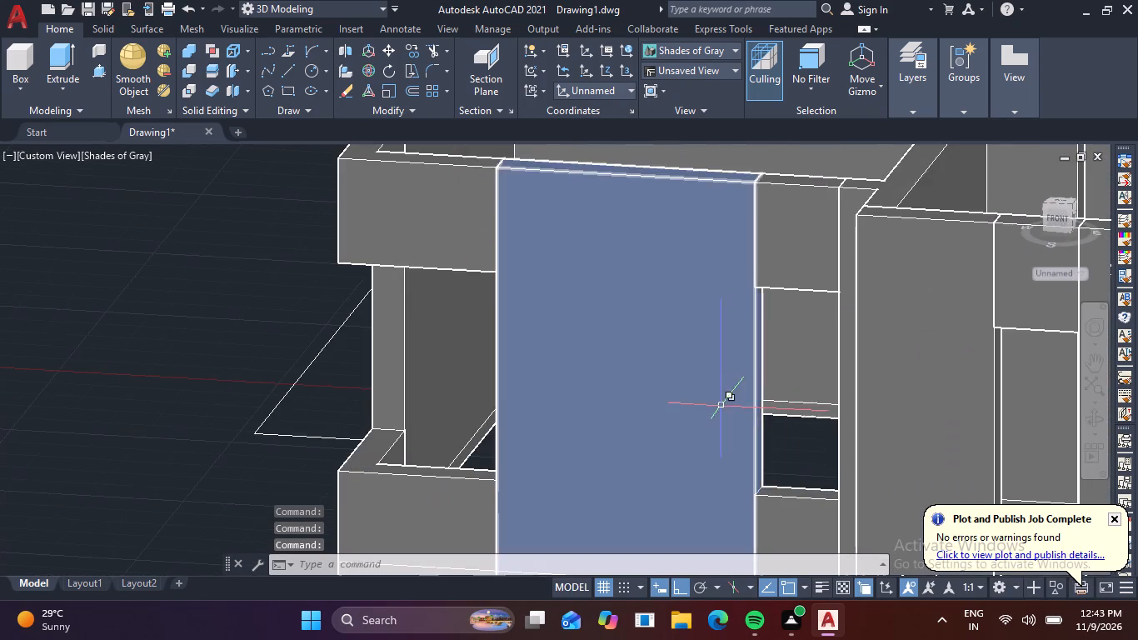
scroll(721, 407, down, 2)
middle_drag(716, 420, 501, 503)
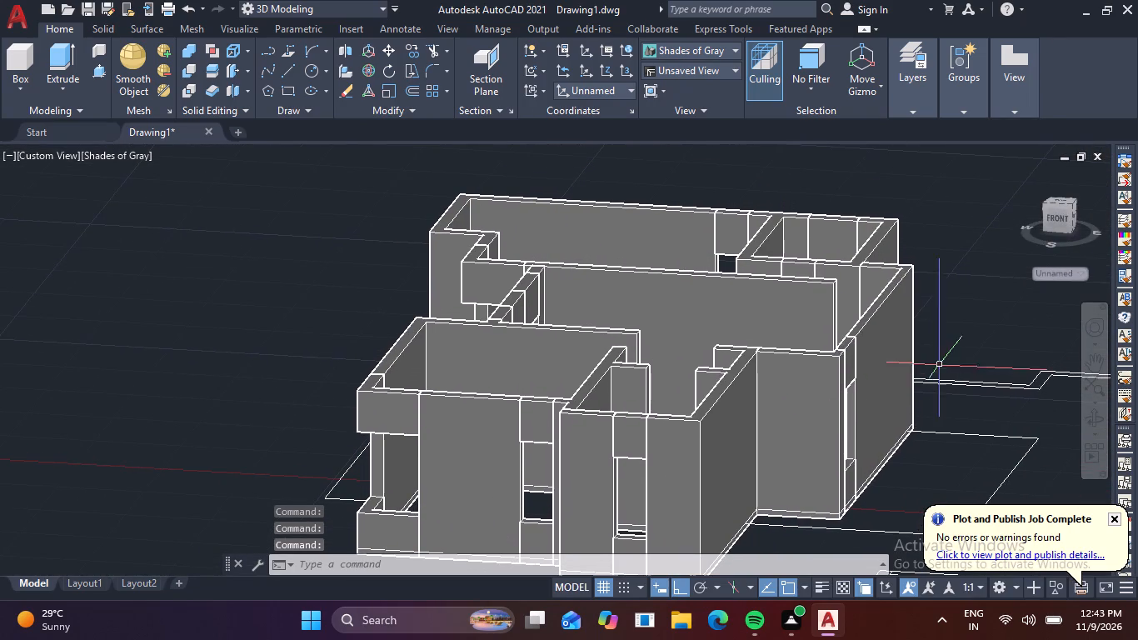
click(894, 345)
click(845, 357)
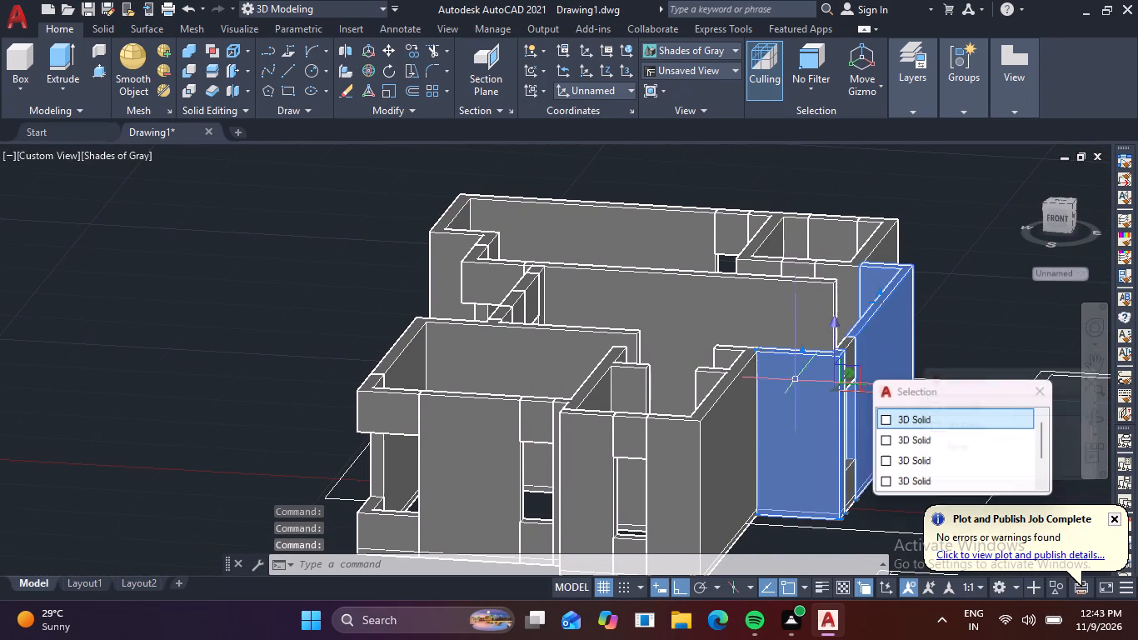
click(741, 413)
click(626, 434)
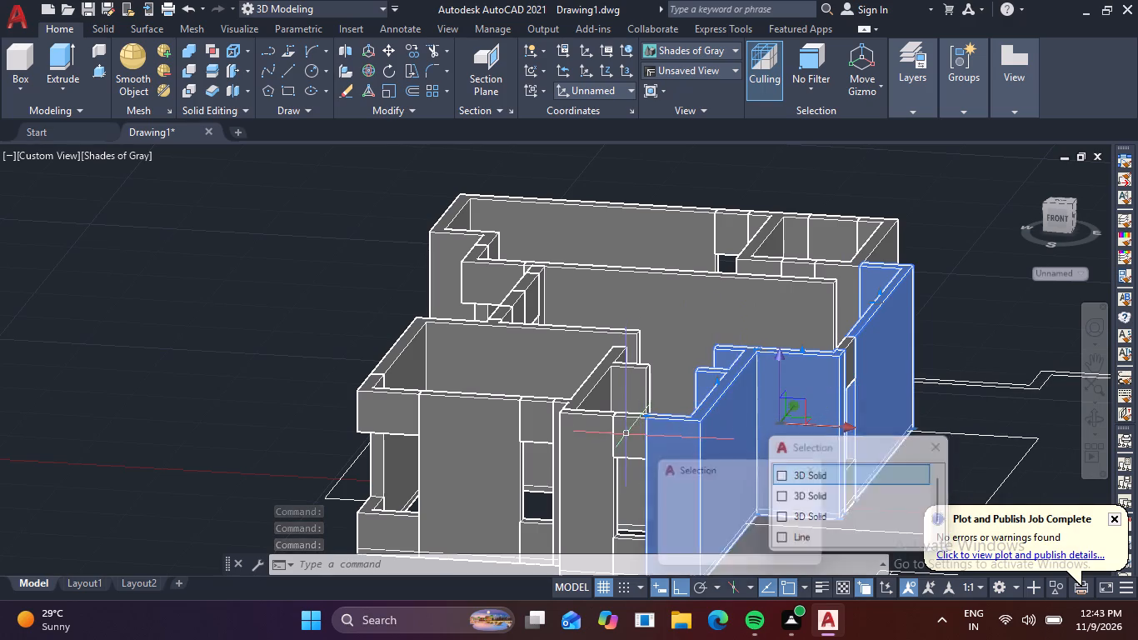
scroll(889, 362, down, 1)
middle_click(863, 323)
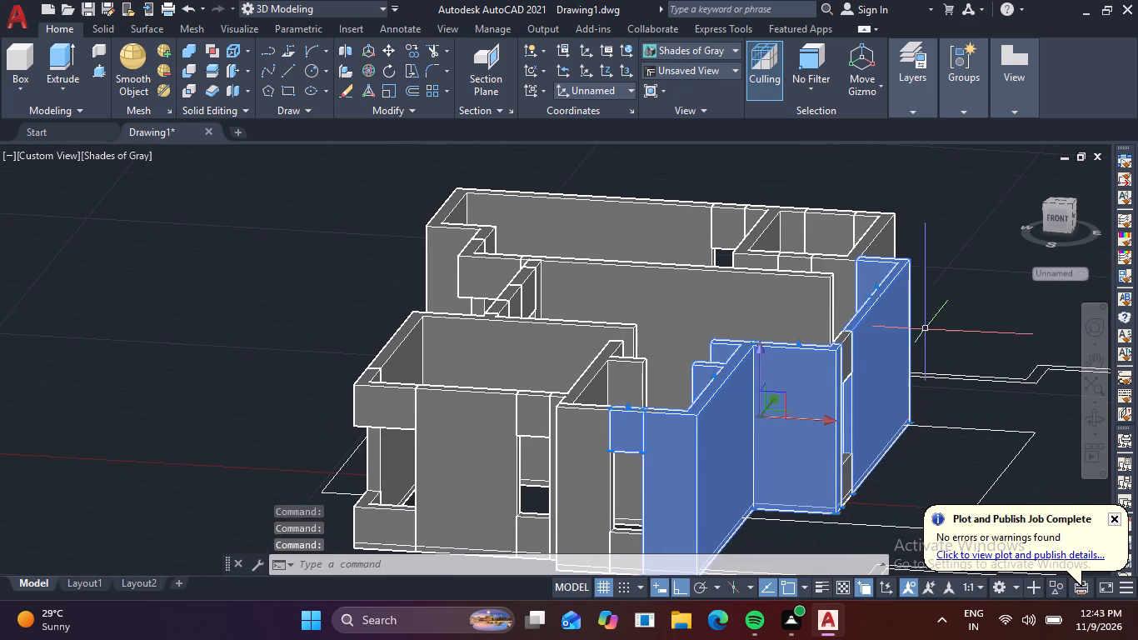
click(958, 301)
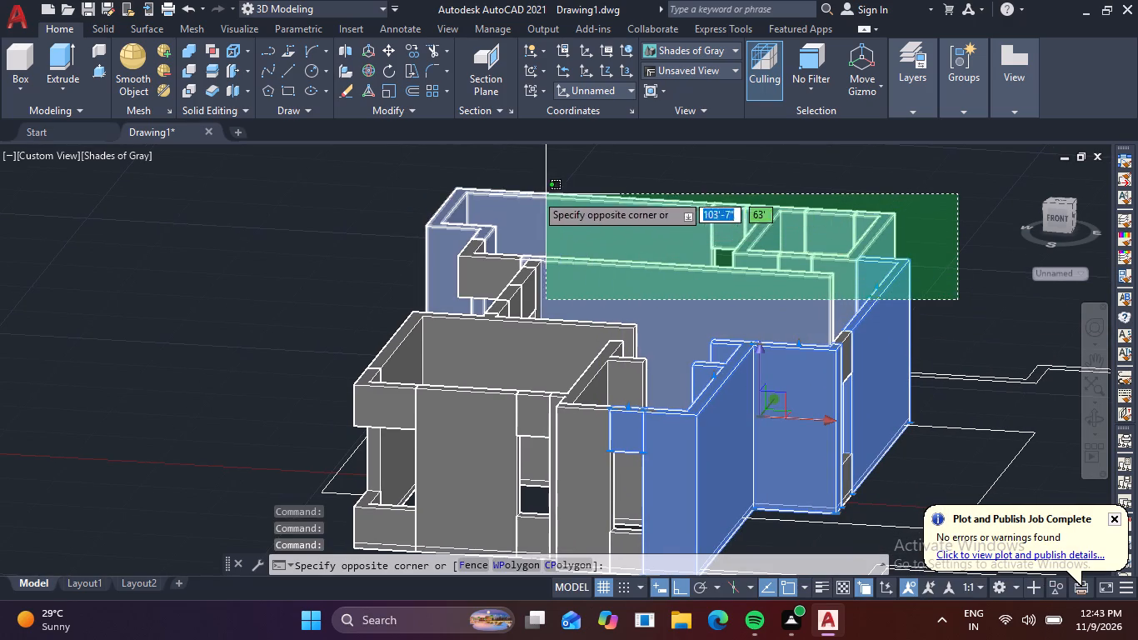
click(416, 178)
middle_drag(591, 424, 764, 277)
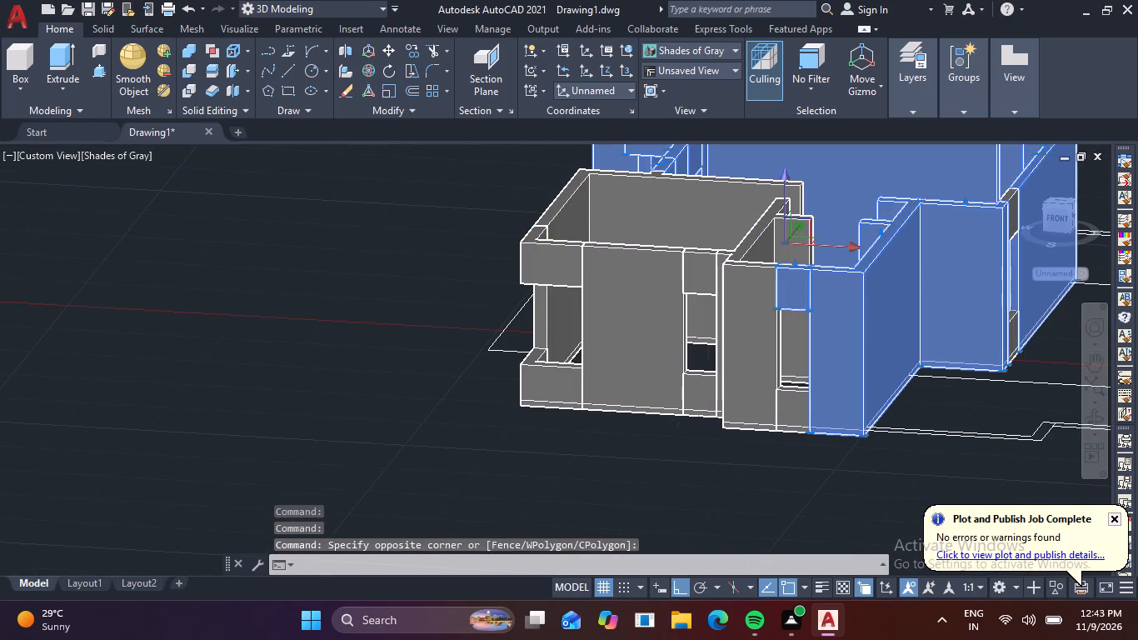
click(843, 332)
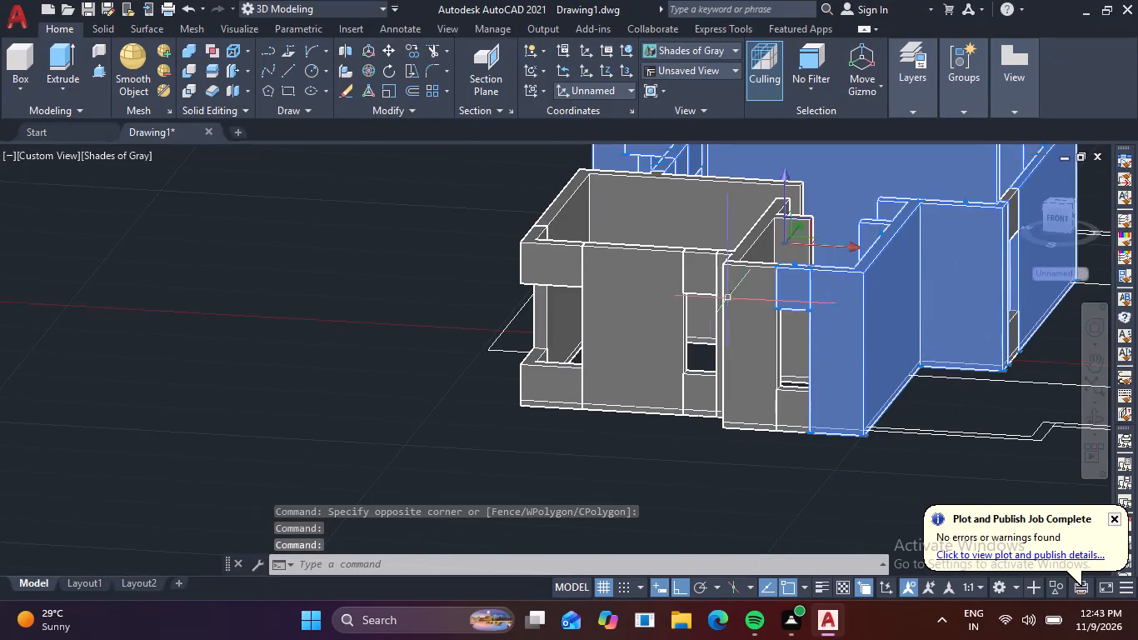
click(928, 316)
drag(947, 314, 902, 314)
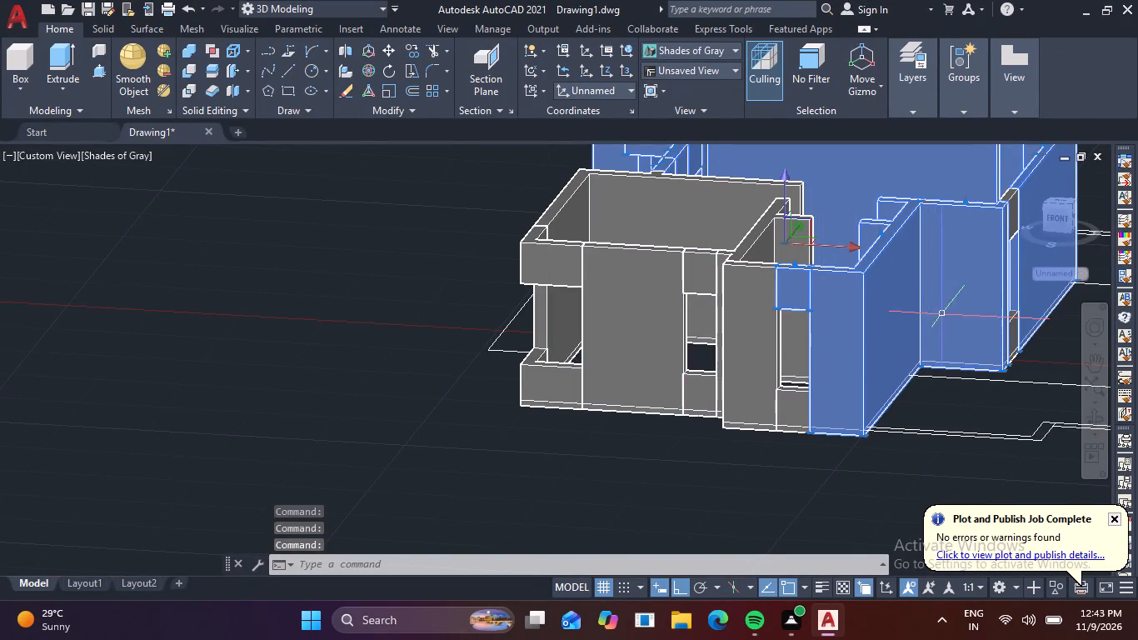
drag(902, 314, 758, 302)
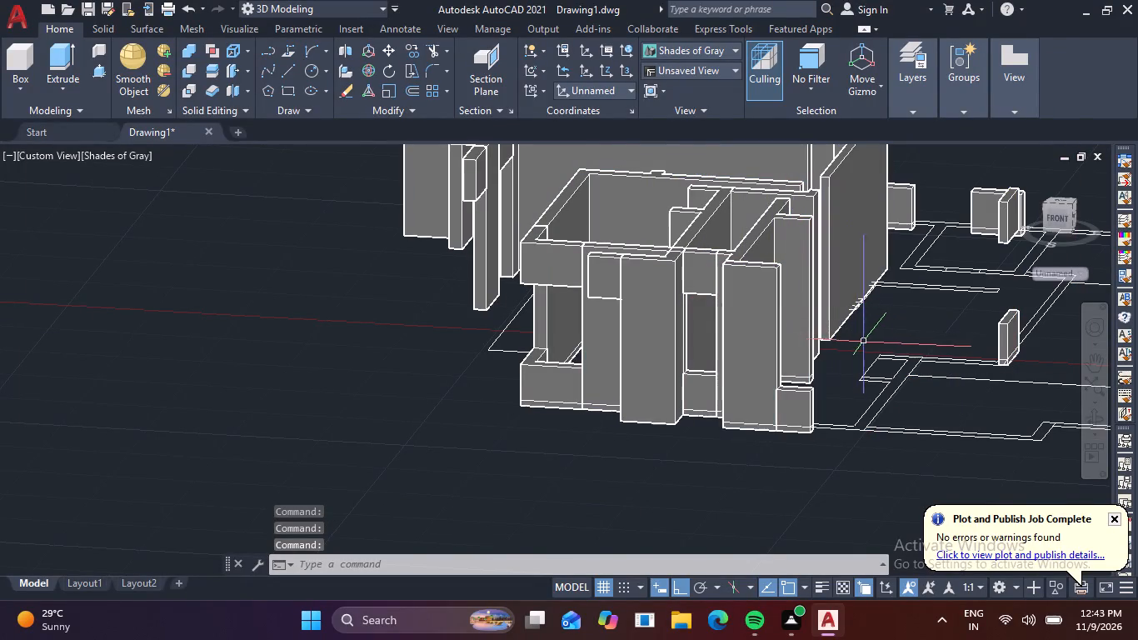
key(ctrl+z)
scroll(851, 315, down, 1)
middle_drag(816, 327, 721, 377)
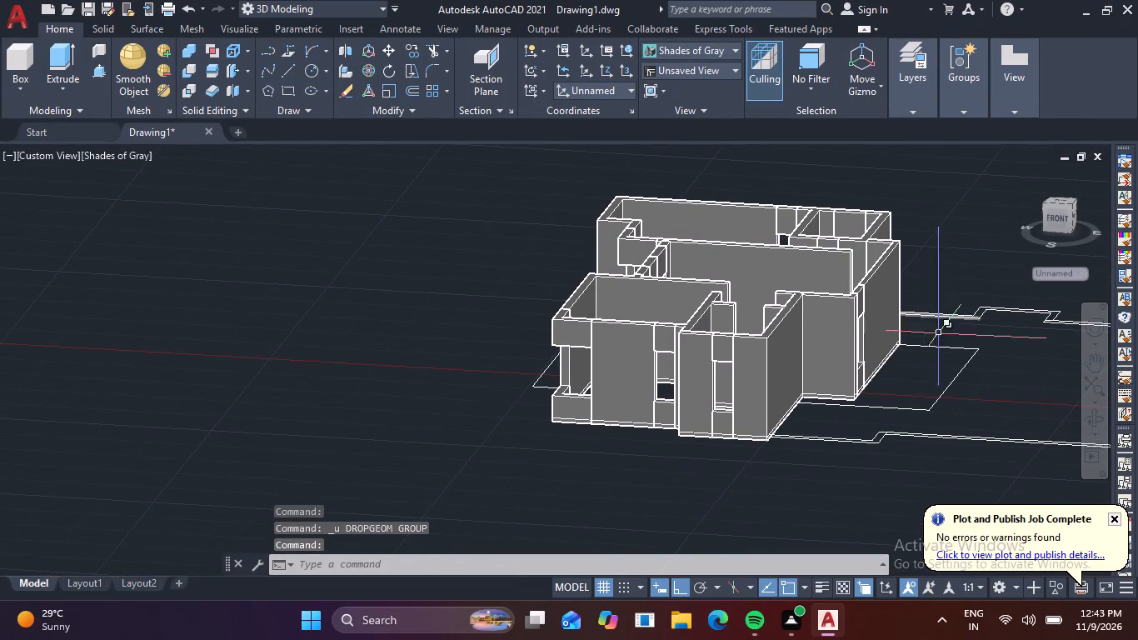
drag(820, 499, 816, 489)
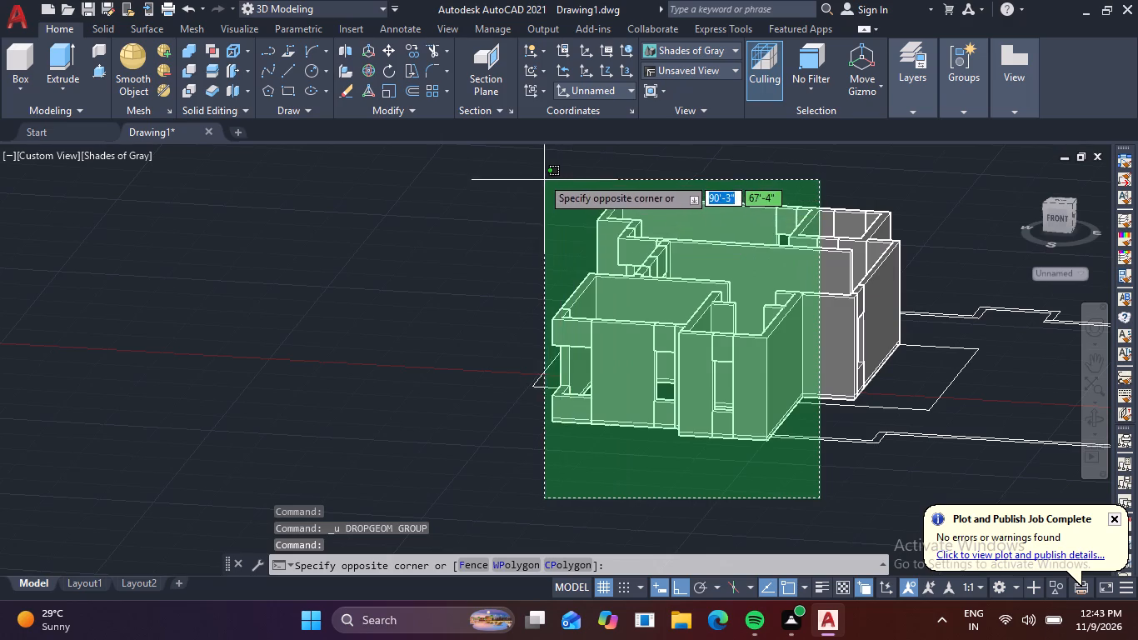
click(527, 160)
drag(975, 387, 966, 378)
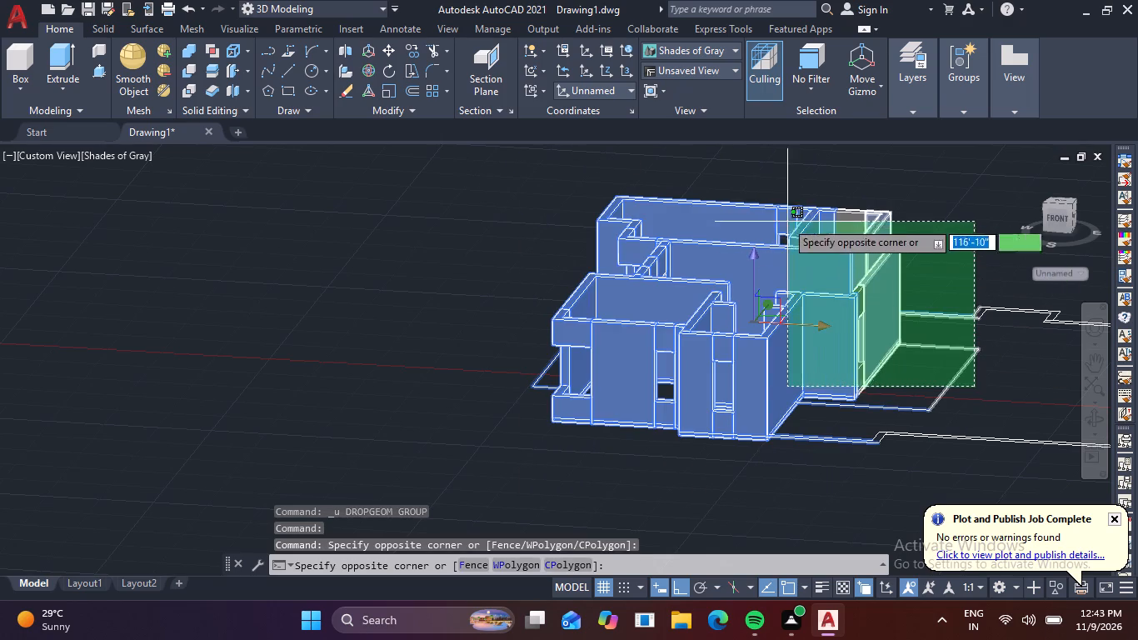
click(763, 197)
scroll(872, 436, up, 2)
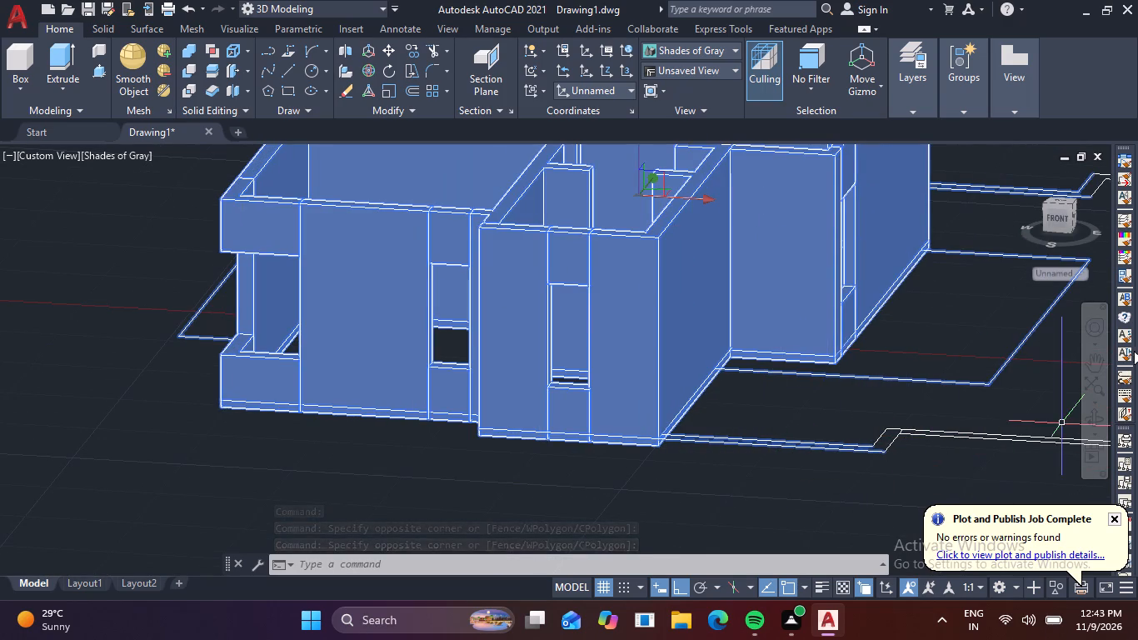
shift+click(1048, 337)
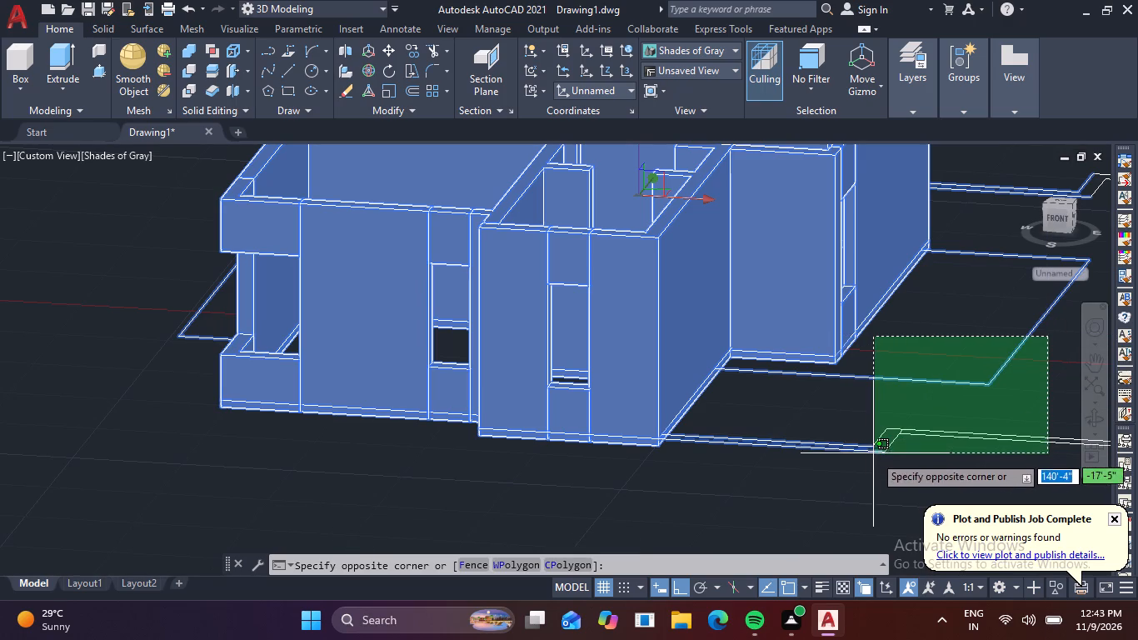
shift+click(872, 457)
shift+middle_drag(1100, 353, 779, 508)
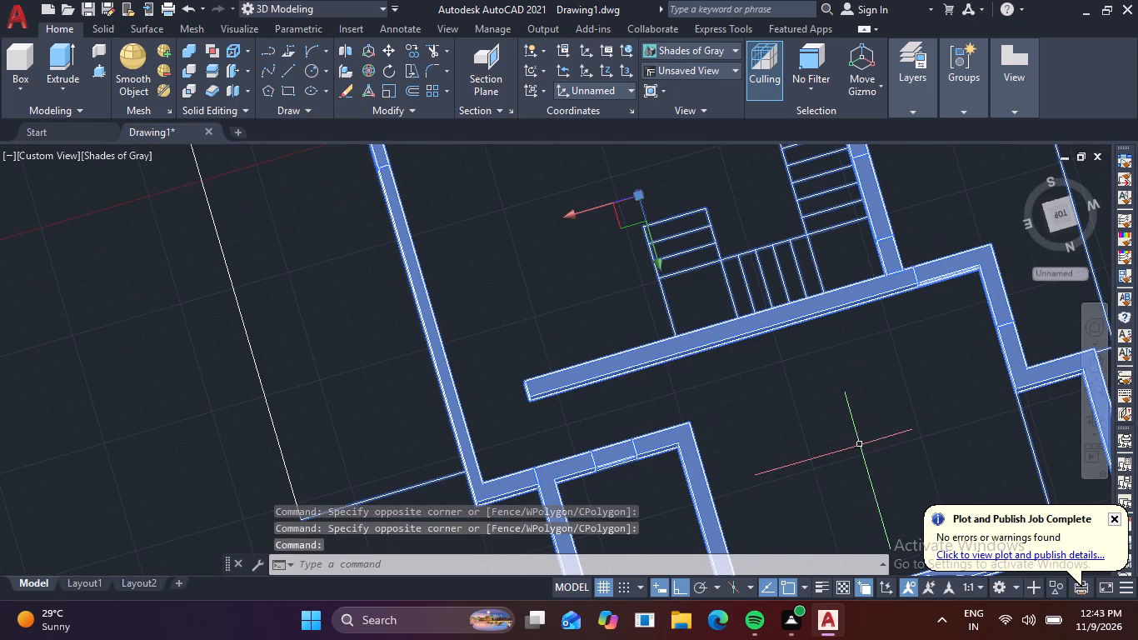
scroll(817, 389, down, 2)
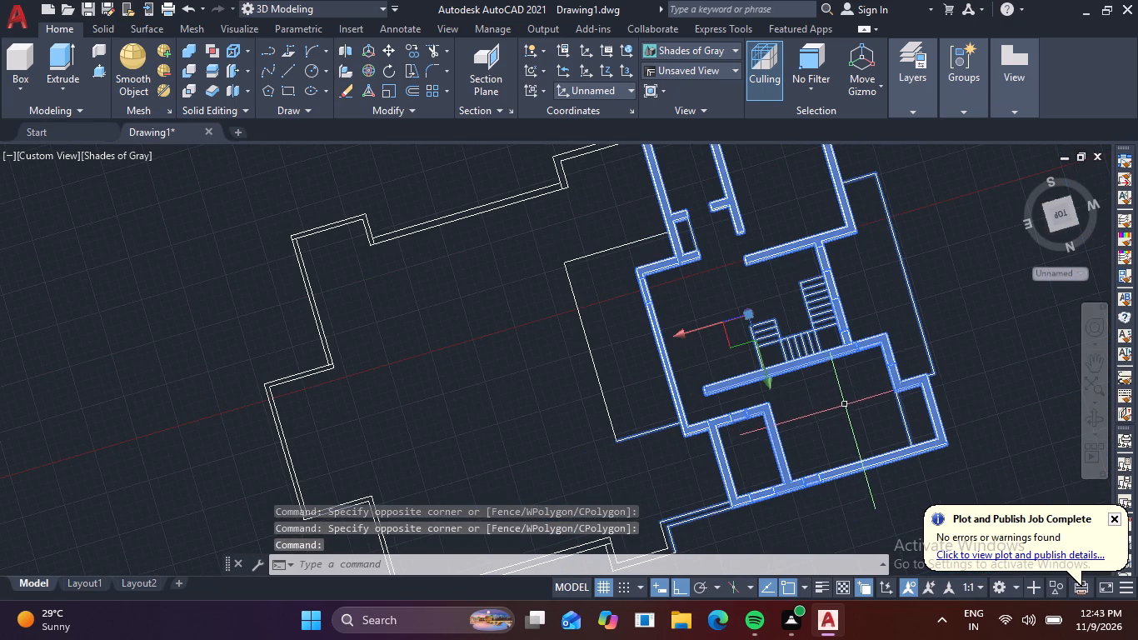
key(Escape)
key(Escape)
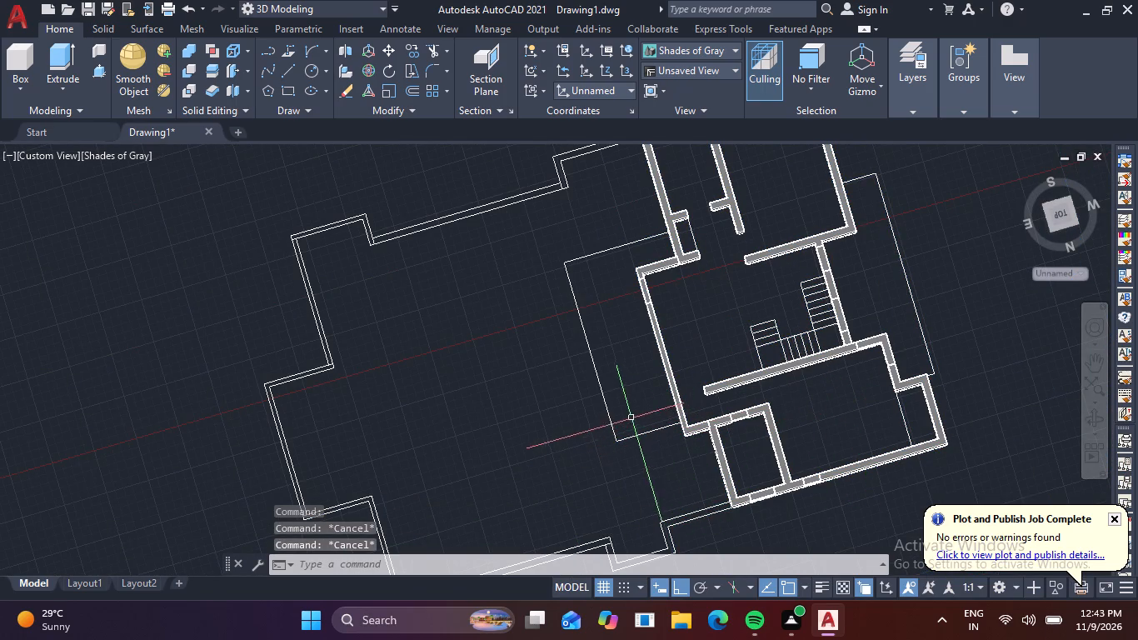
Select all the second floor walls in the Front view and move them from their bottom front west corner onto the lower floor model's matching top corner.
middle_drag(557, 396, 585, 418)
click(1059, 226)
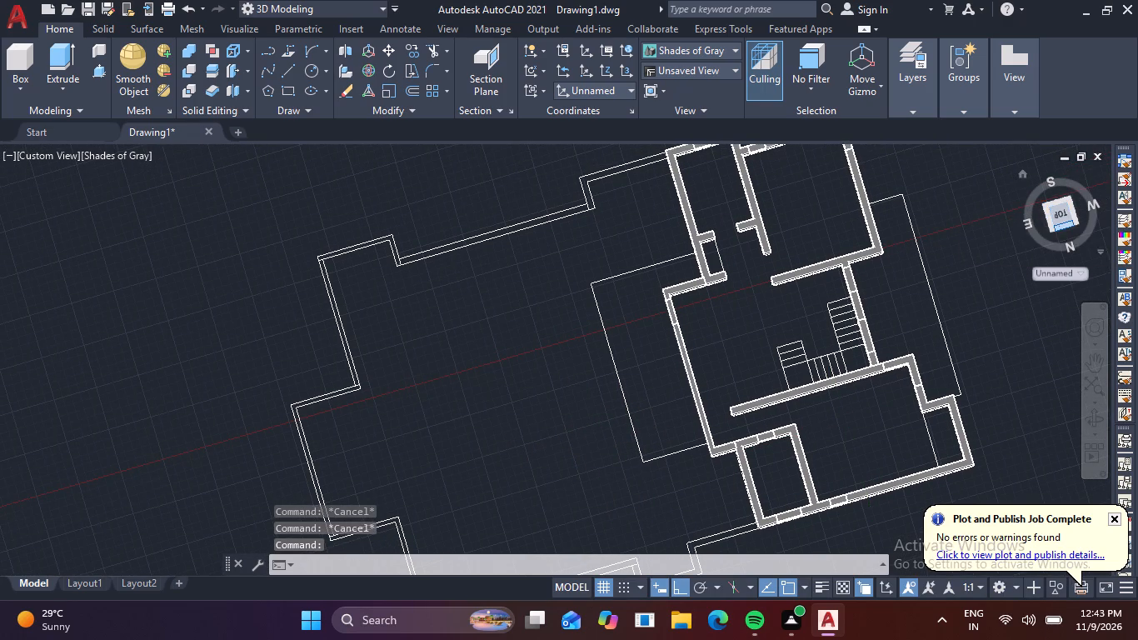
click(1057, 198)
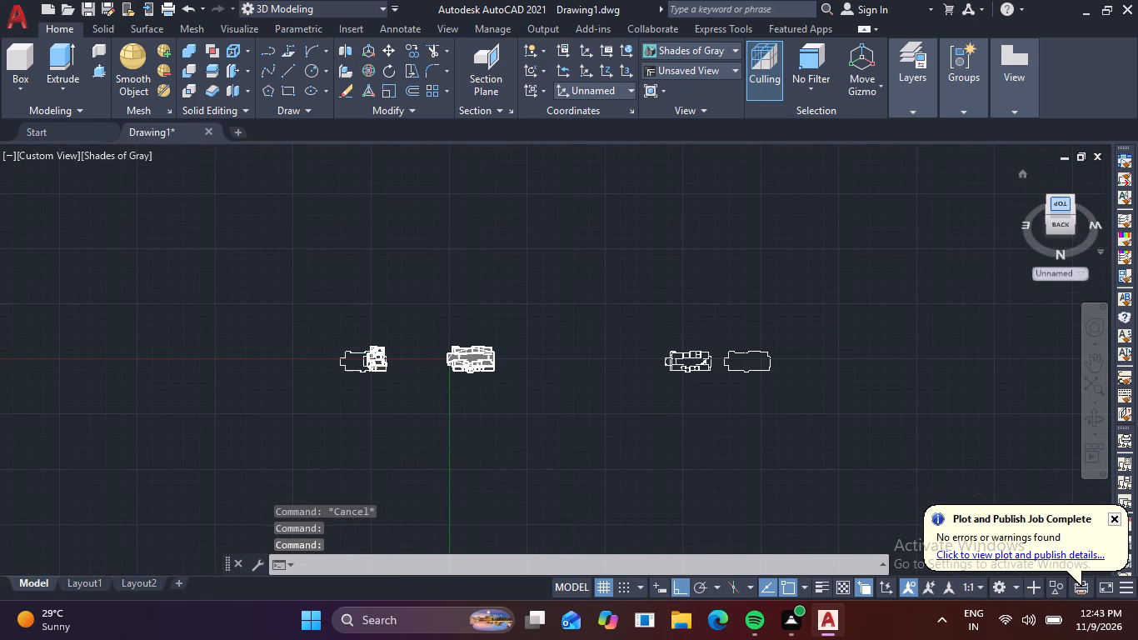
click(1058, 196)
click(1058, 202)
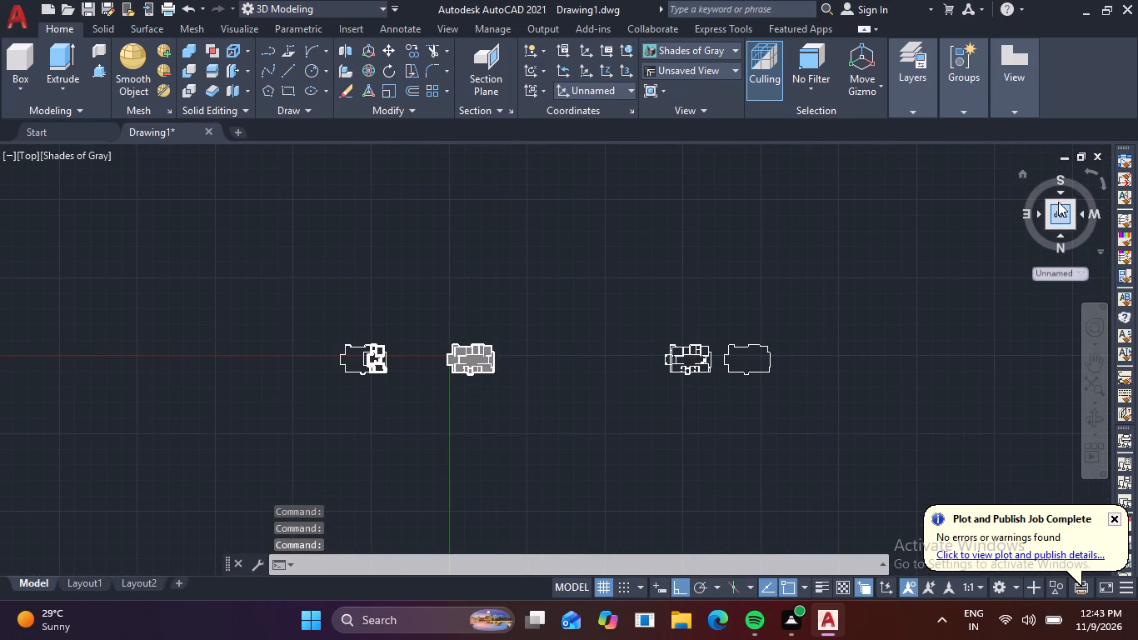
click(1058, 201)
click(1061, 198)
click(1051, 201)
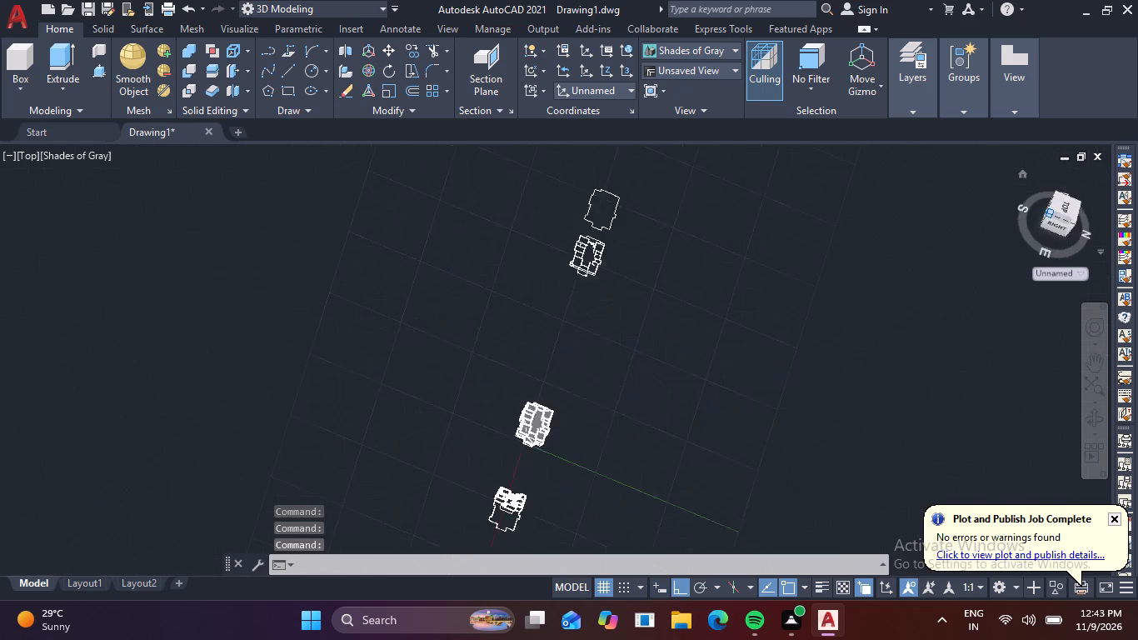
click(1050, 217)
scroll(766, 337, up, 5)
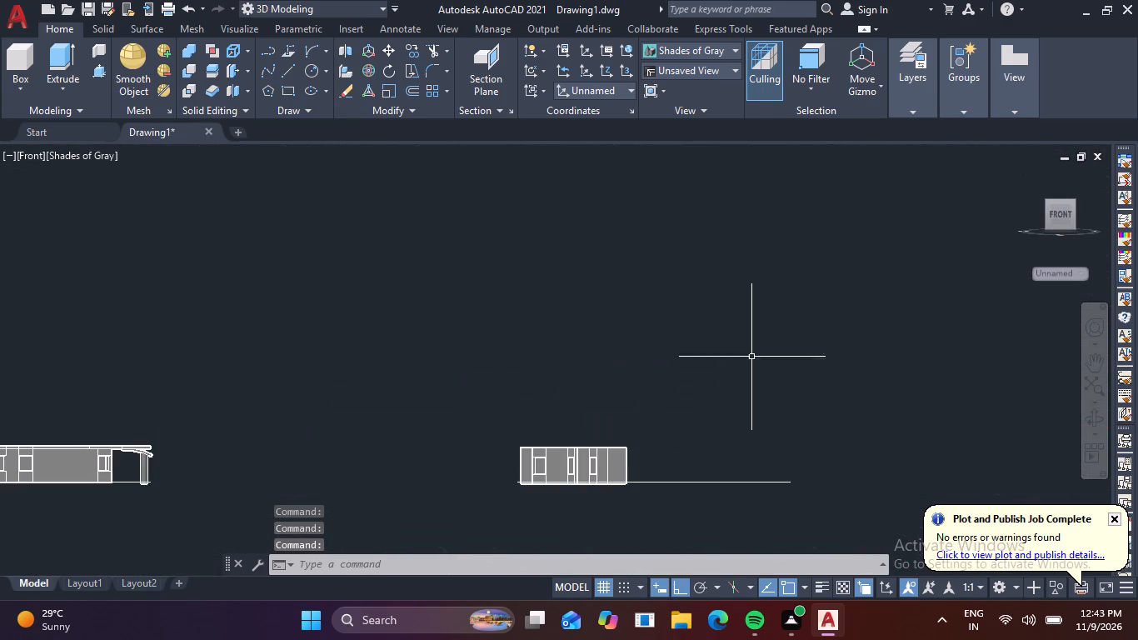
scroll(533, 447, up, 3)
middle_drag(665, 468, 716, 267)
click(916, 338)
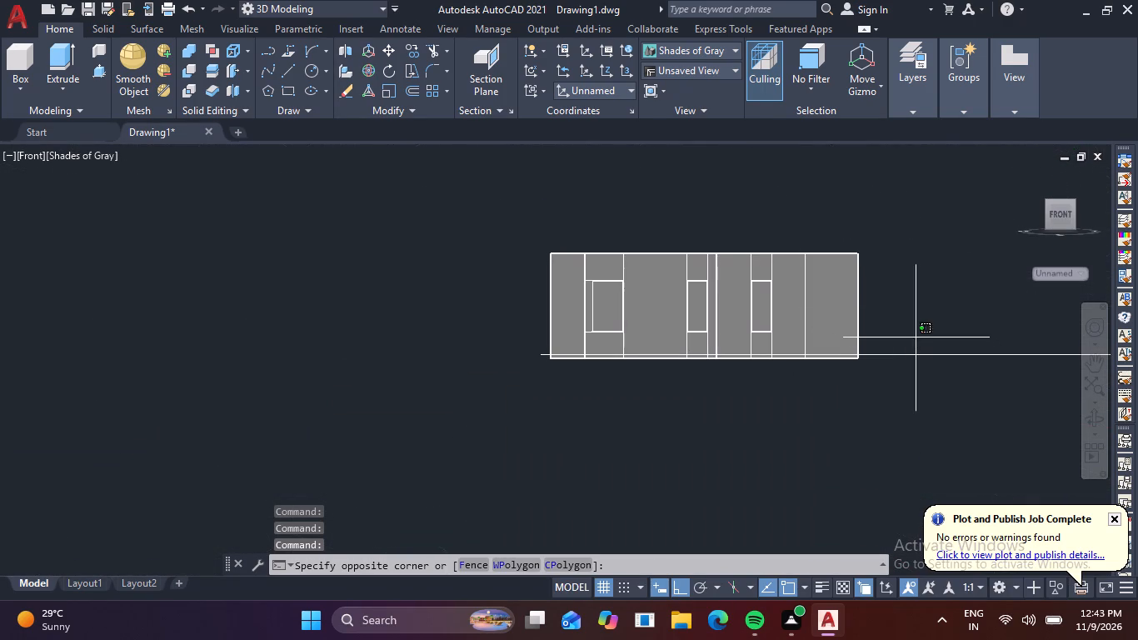
click(502, 219)
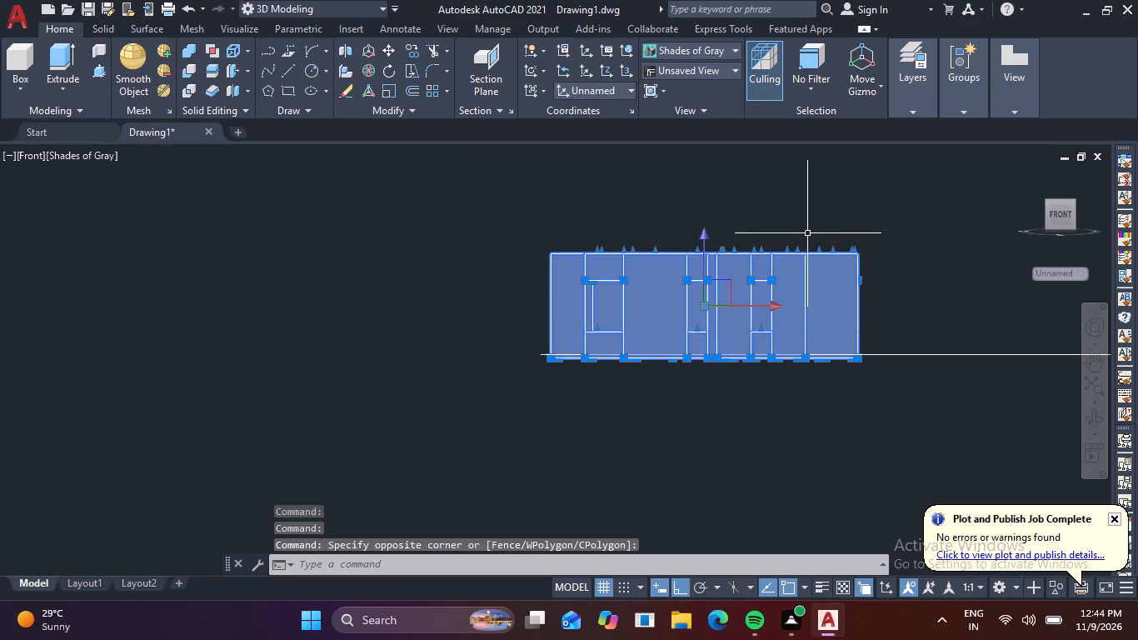
shift+middle_drag(807, 234, 787, 262)
scroll(616, 379, up, 2)
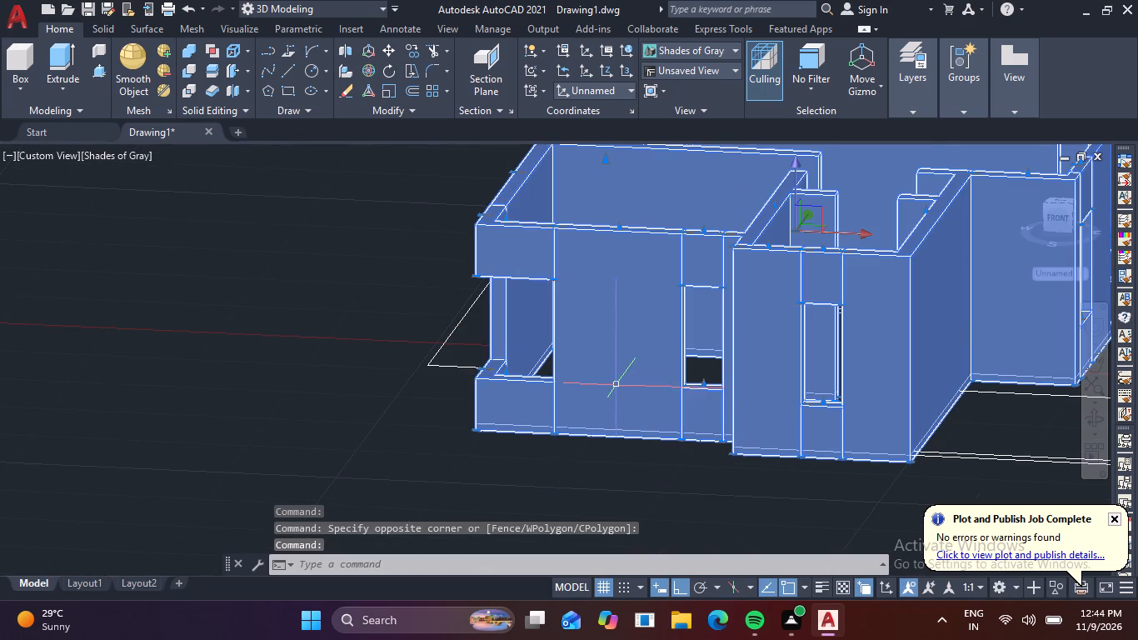
key(m)
key(space)
scroll(440, 450, up, 3)
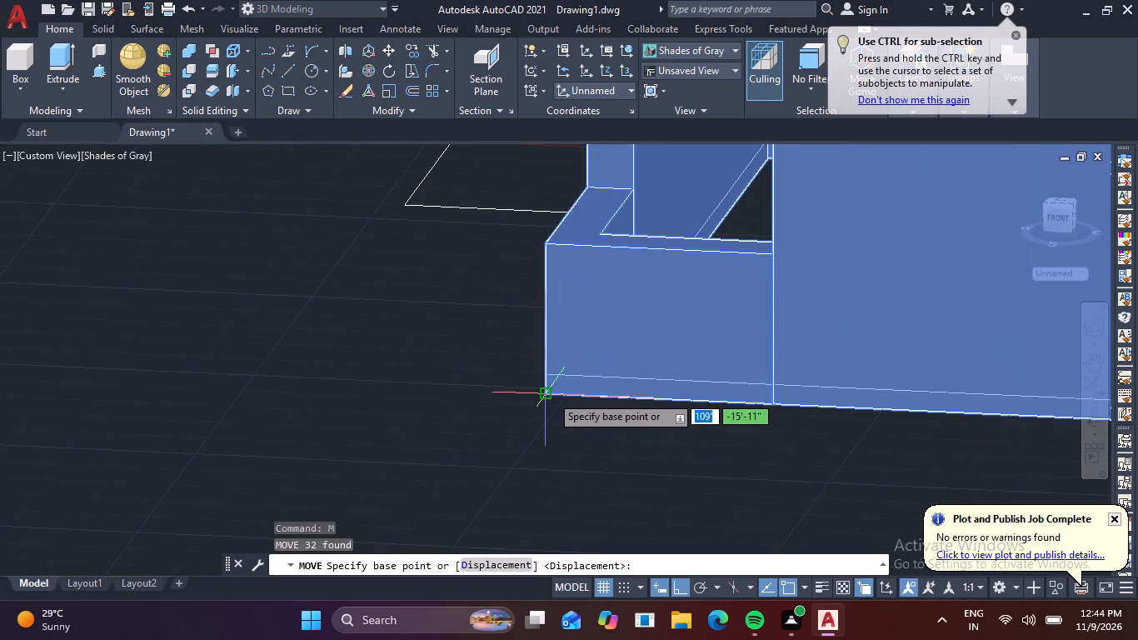
click(551, 394)
scroll(403, 305, down, 4)
middle_drag(387, 304, 672, 400)
scroll(471, 347, down, 4)
scroll(392, 342, down, 1)
middle_drag(413, 347, 531, 390)
scroll(443, 351, up, 4)
scroll(456, 417, up, 4)
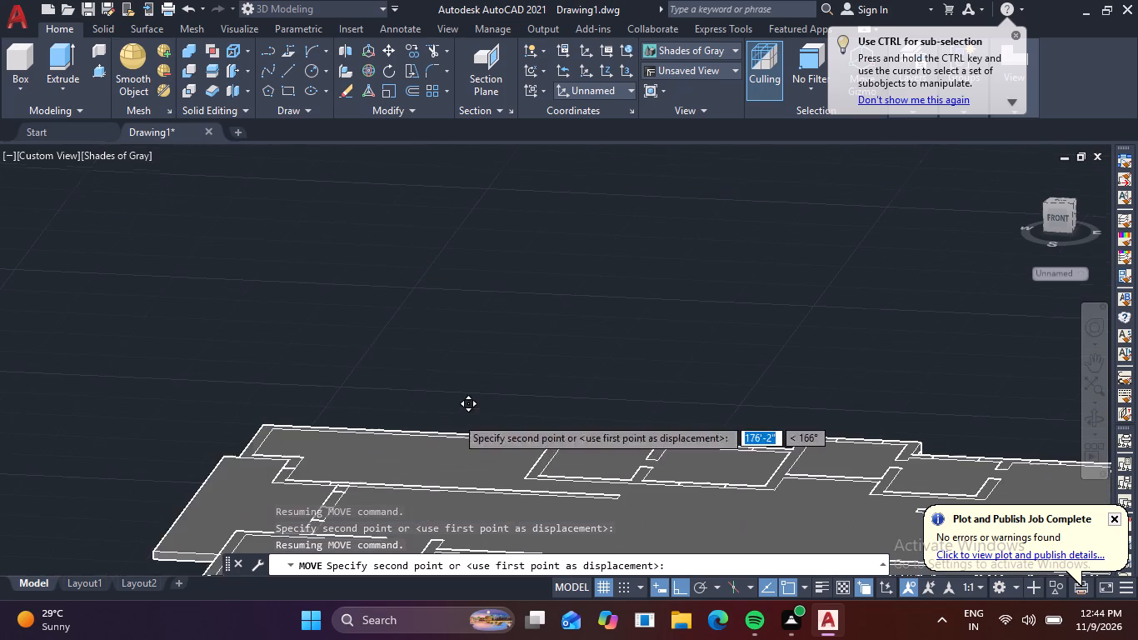
middle_drag(356, 447, 597, 316)
scroll(597, 316, up, 1)
scroll(407, 459, up, 3)
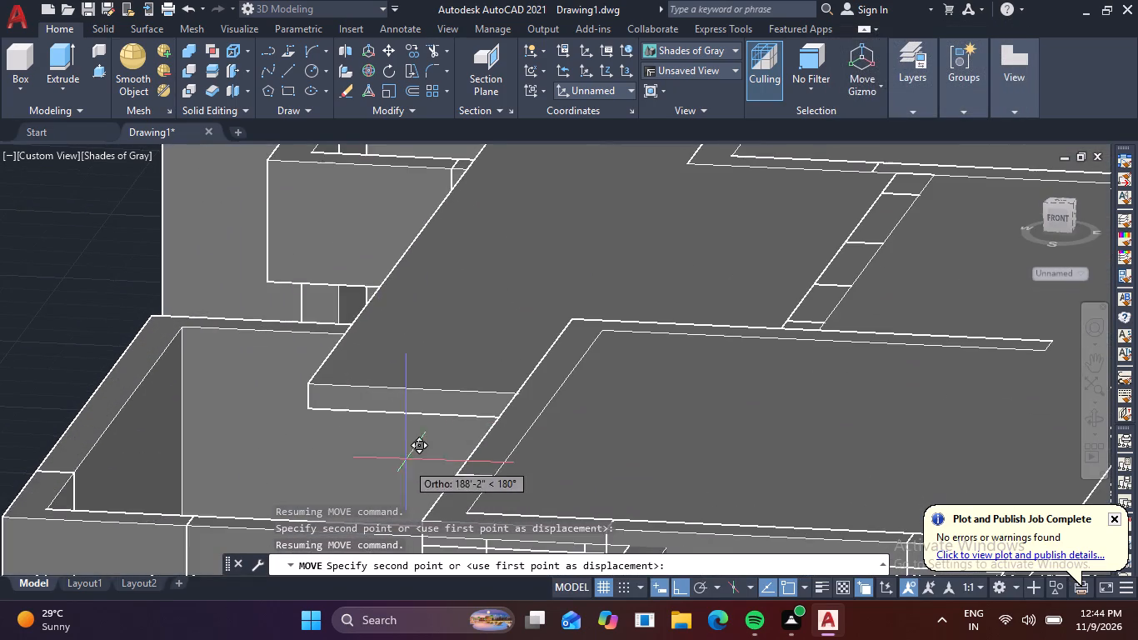
middle_drag(401, 494, 476, 386)
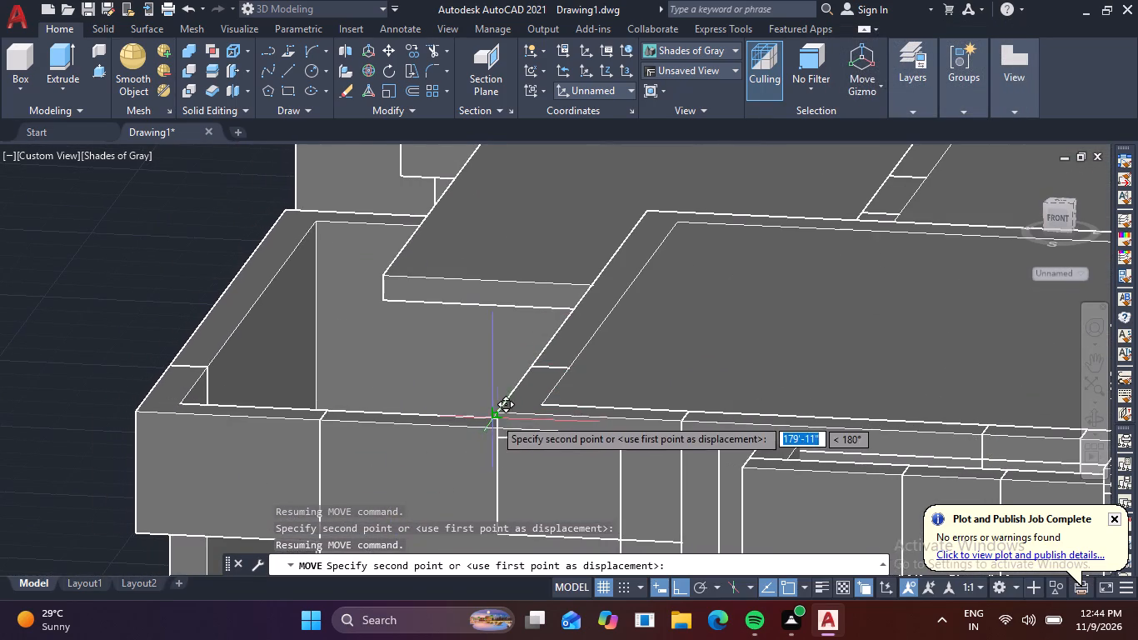
click(502, 412)
Examine how the second floor walls sit on the lower floor model and look over the remaining floor plans.
scroll(664, 363, down, 4)
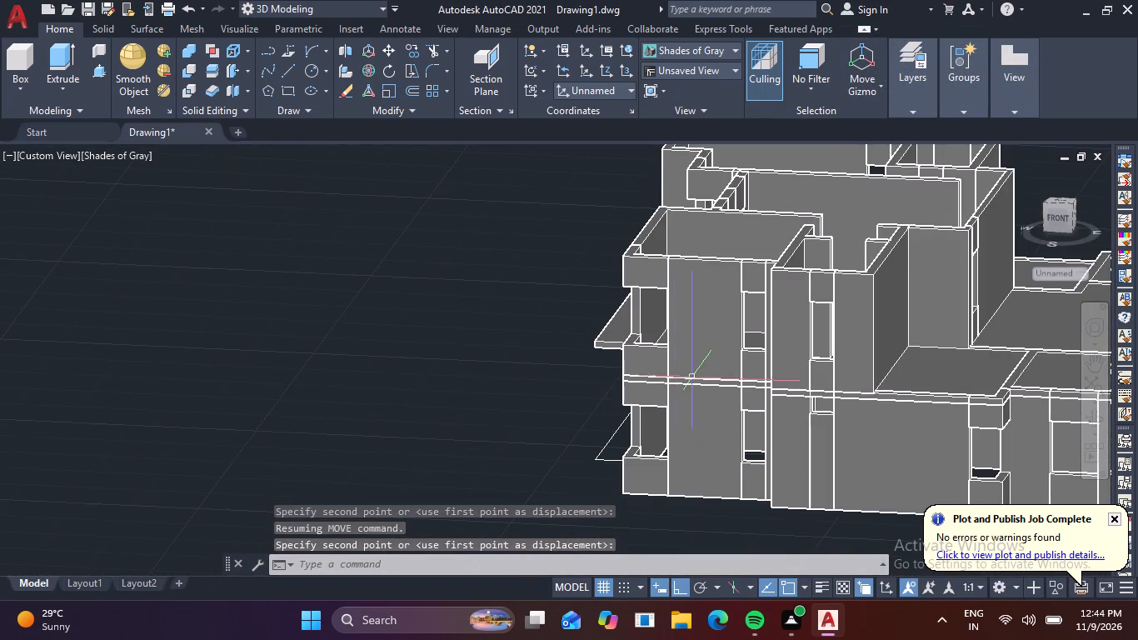
middle_drag(675, 395, 547, 332)
key(Escape)
middle_drag(686, 404, 549, 465)
scroll(595, 437, down, 1)
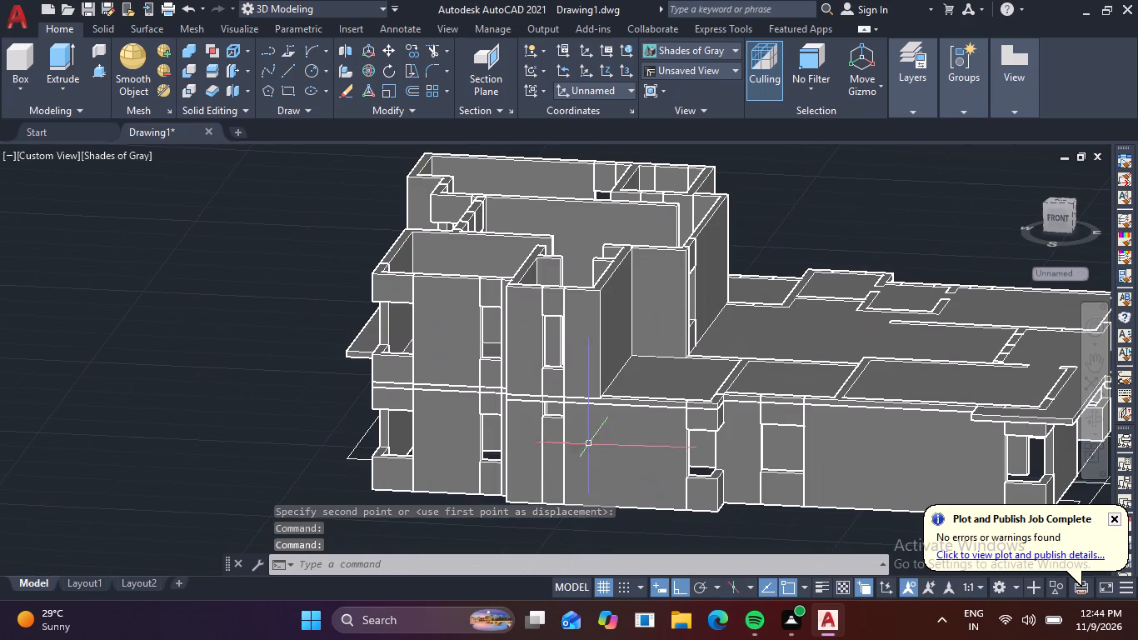
scroll(613, 434, down, 2)
middle_drag(746, 452, 513, 353)
scroll(735, 385, down, 2)
middle_drag(899, 402, 743, 387)
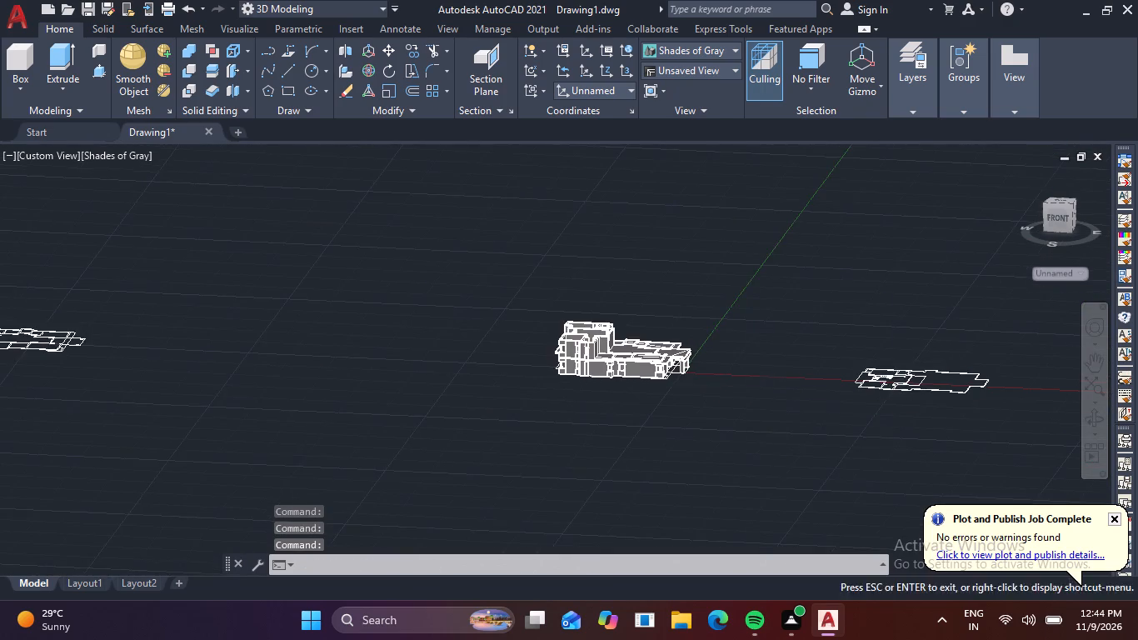
middle_drag(743, 387, 721, 380)
In the Top view, trace the second floor plan's outer wall outline with a polyline, clockwise from its northwest corner, following the recess beside the stairs.
click(1056, 195)
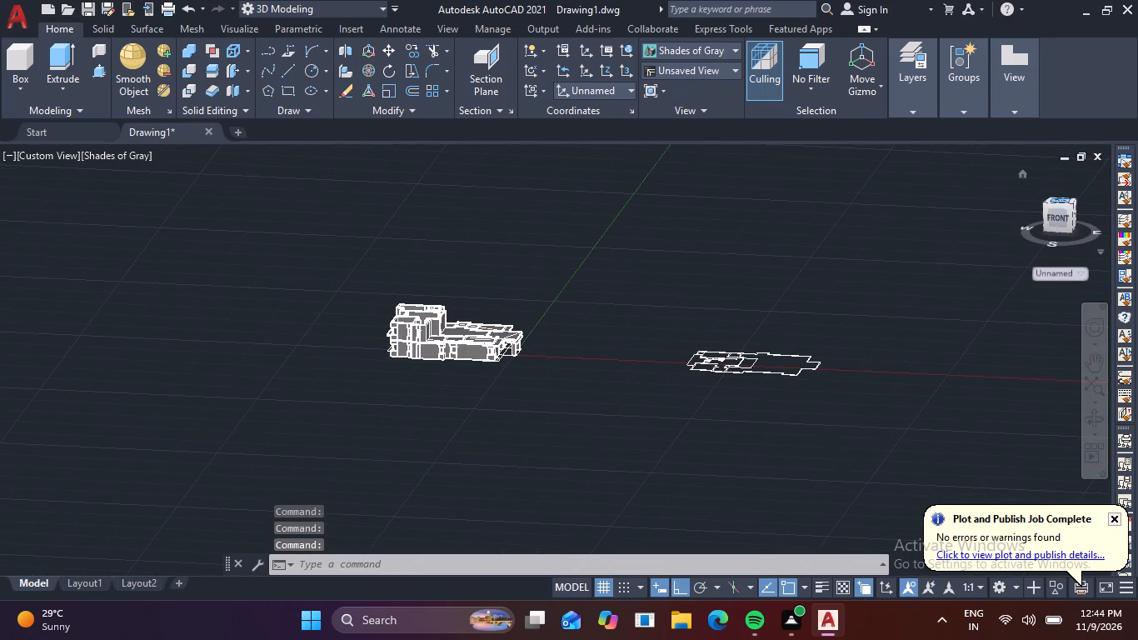
click(1056, 201)
scroll(753, 387, up, 5)
middle_drag(717, 338, 710, 422)
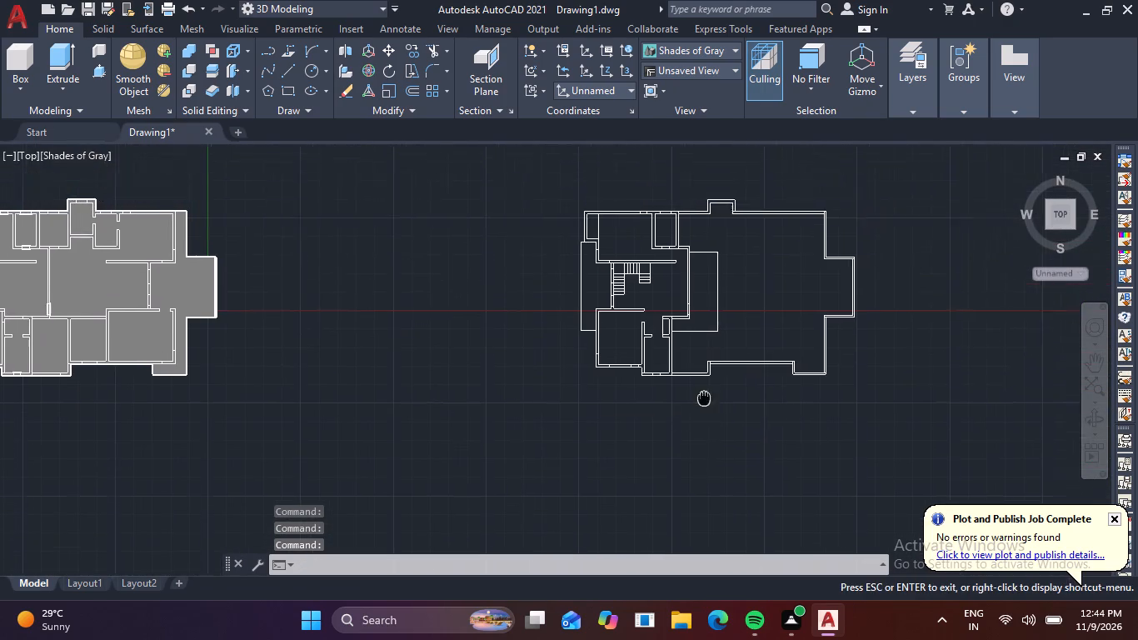
middle_drag(710, 422, 738, 455)
scroll(754, 282, up, 3)
scroll(743, 303, down, 2)
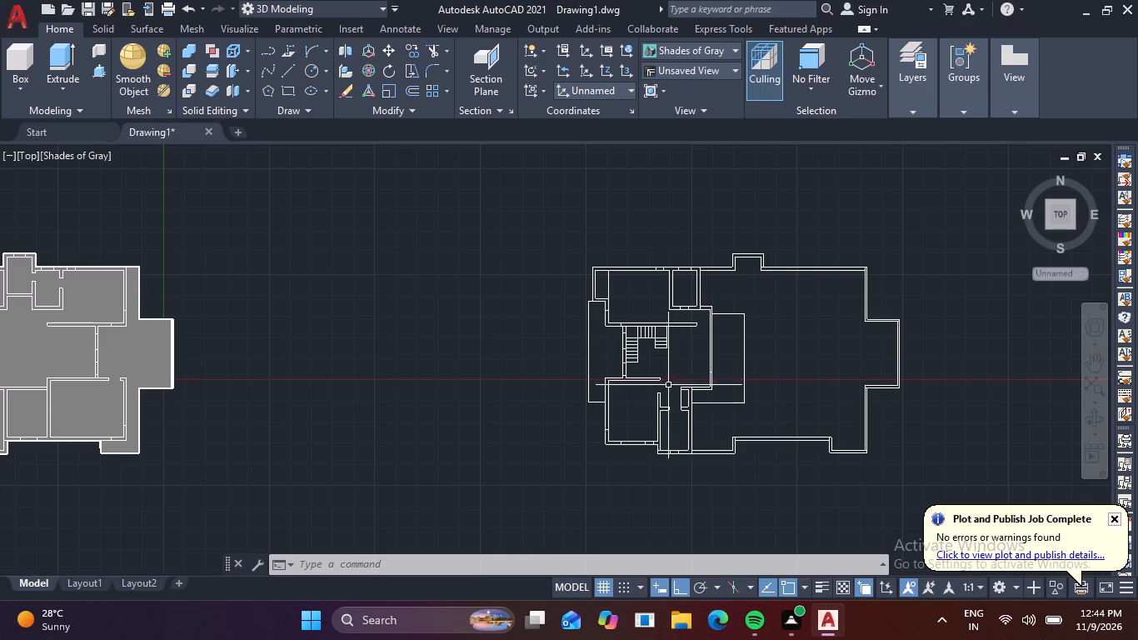
scroll(633, 281, up, 2)
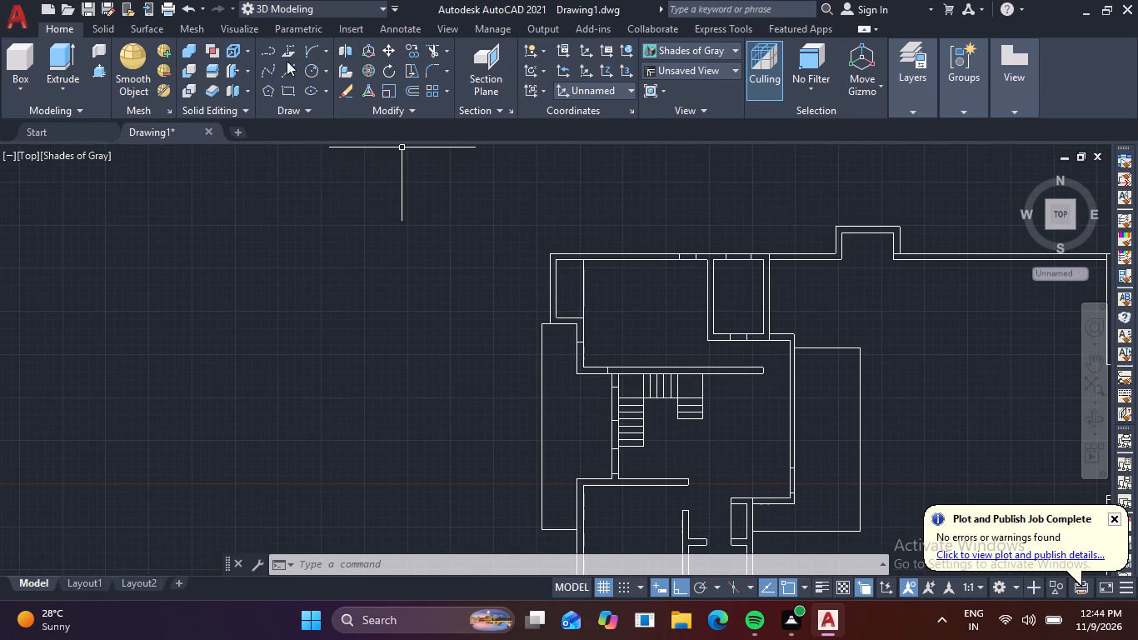
click(270, 47)
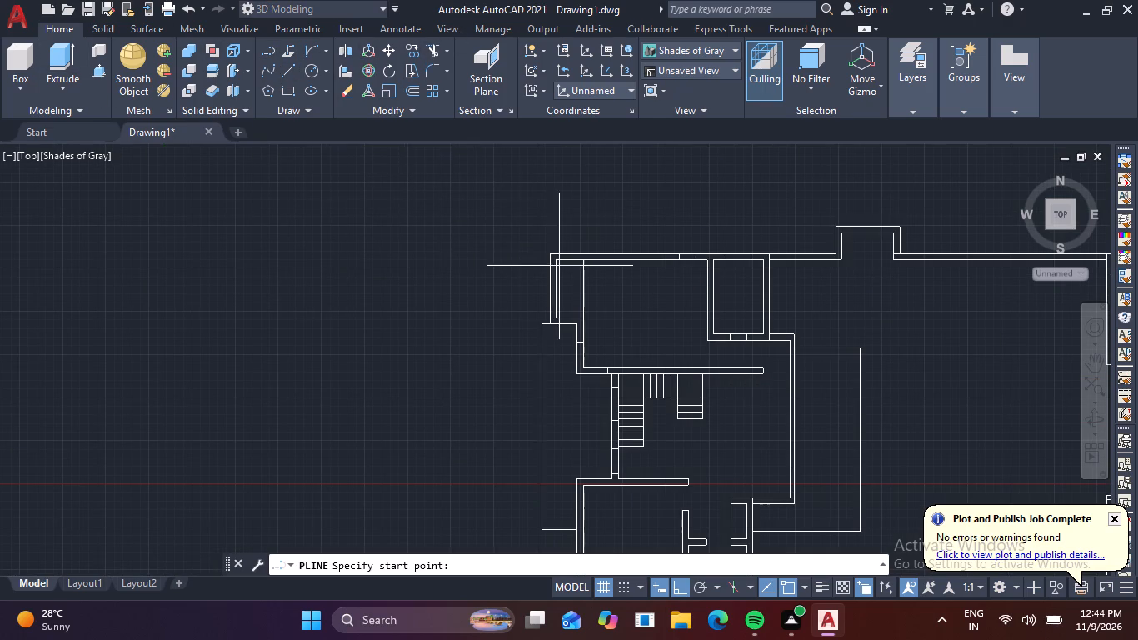
scroll(581, 306, up, 1)
click(534, 236)
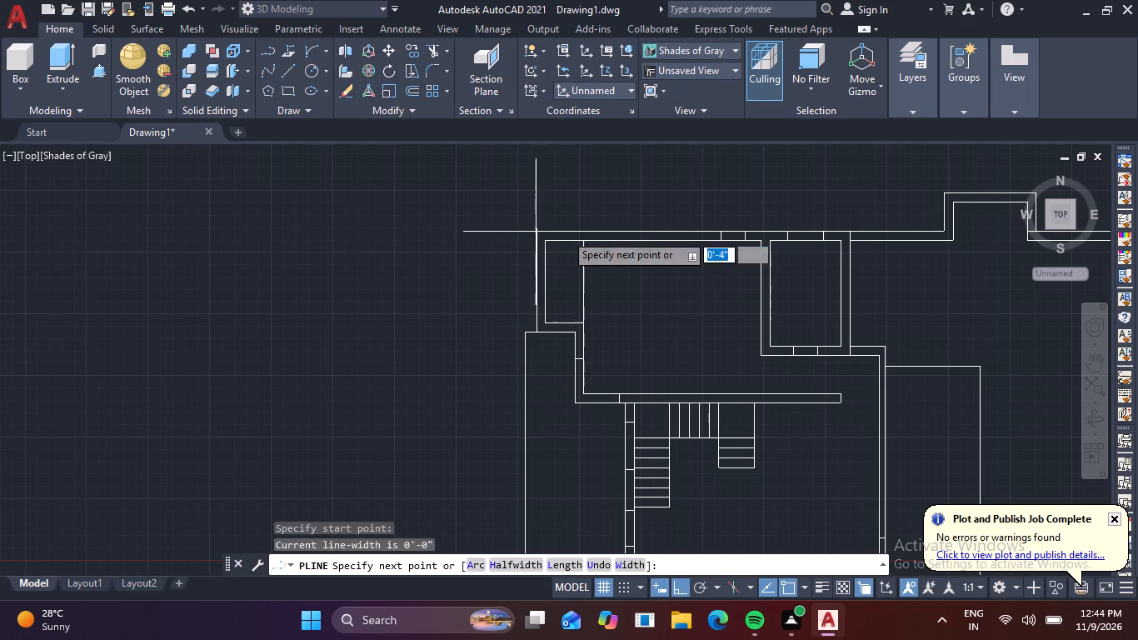
click(855, 232)
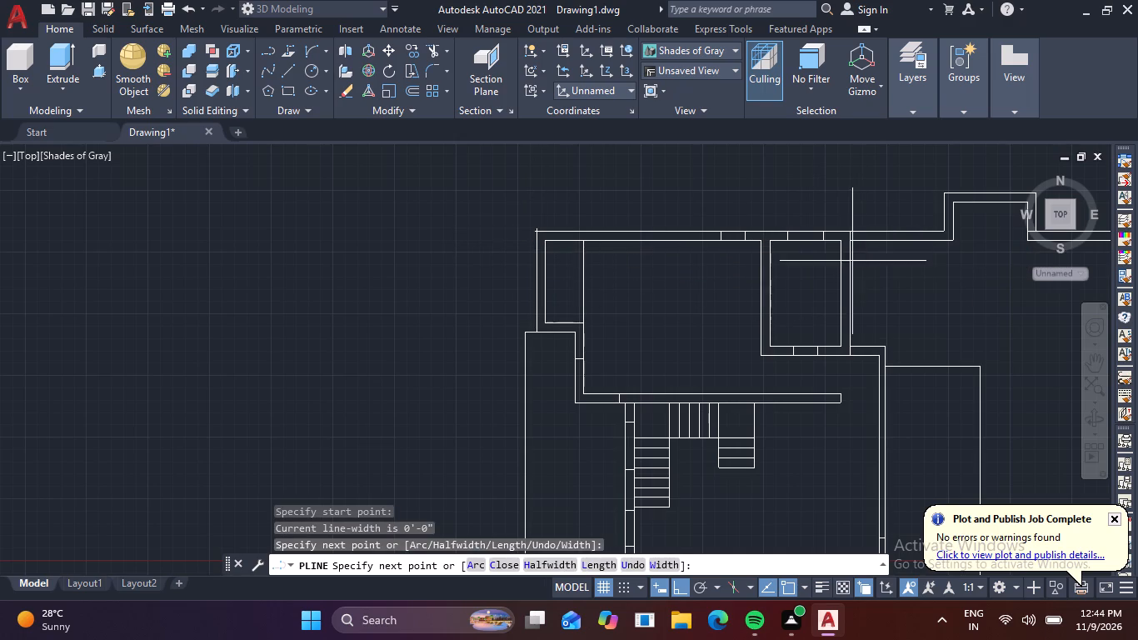
click(853, 347)
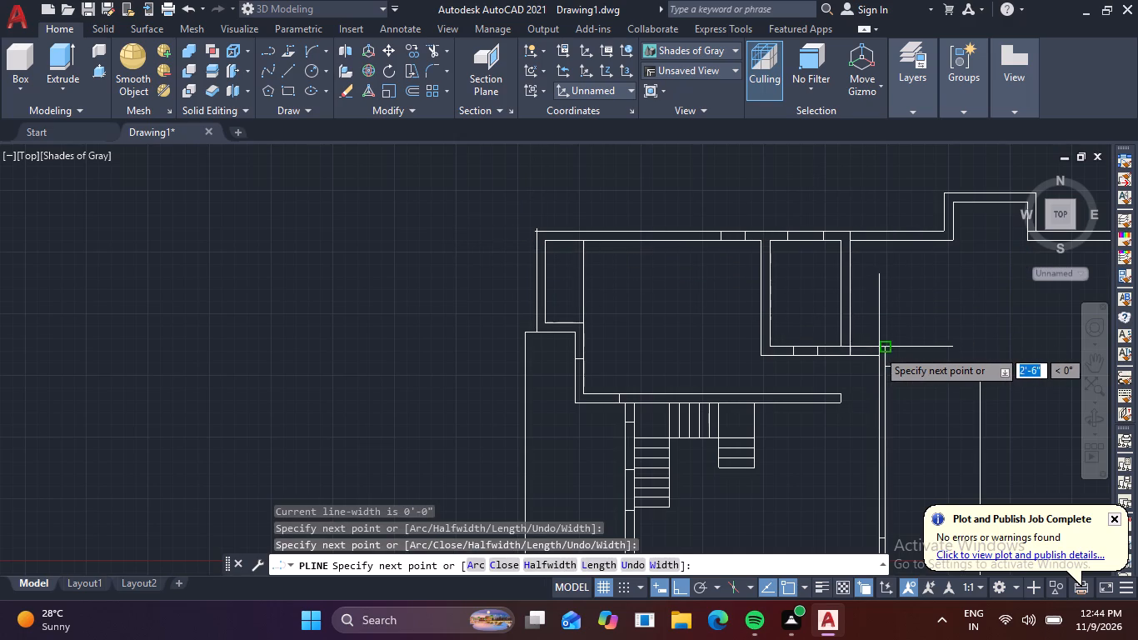
click(886, 349)
middle_drag(904, 407, 928, 232)
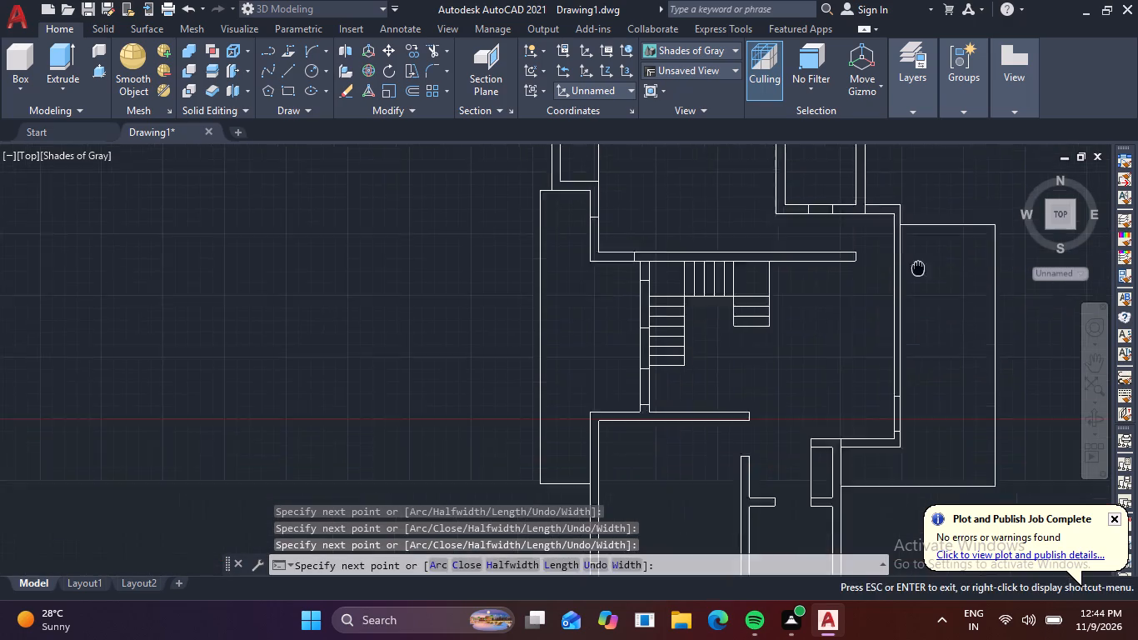
middle_drag(928, 232, 937, 192)
click(920, 387)
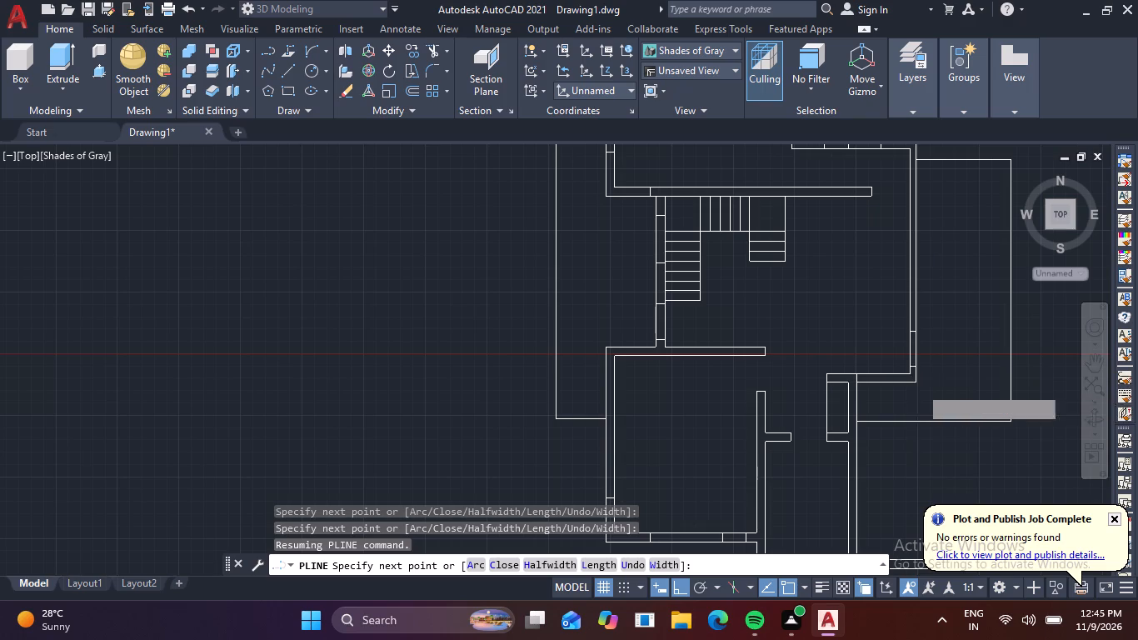
click(861, 385)
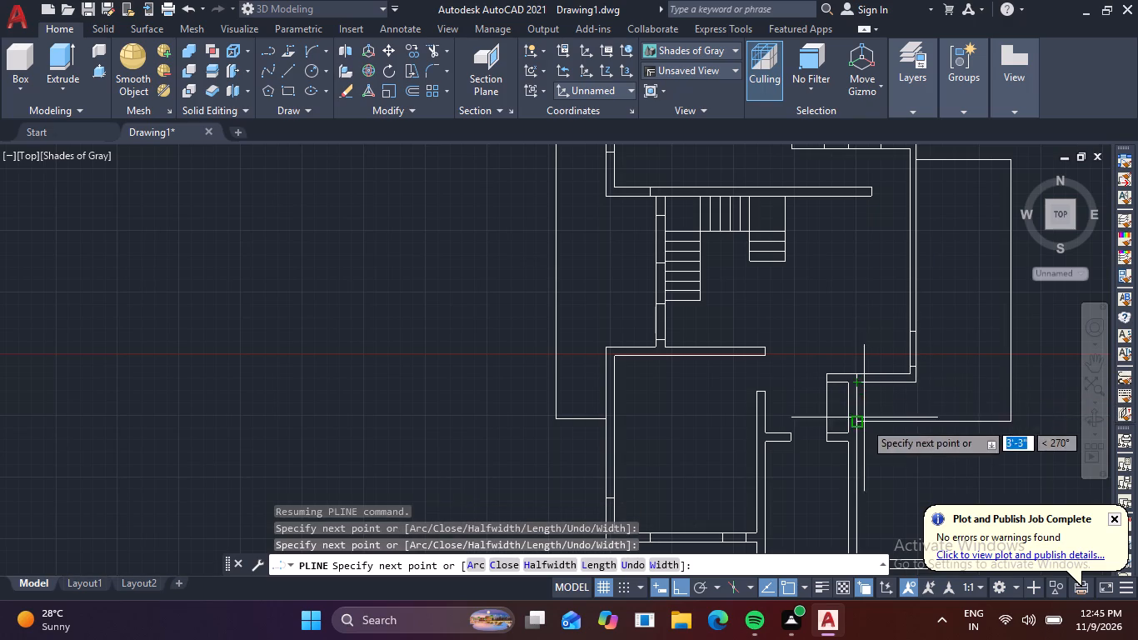
middle_drag(862, 425, 826, 256)
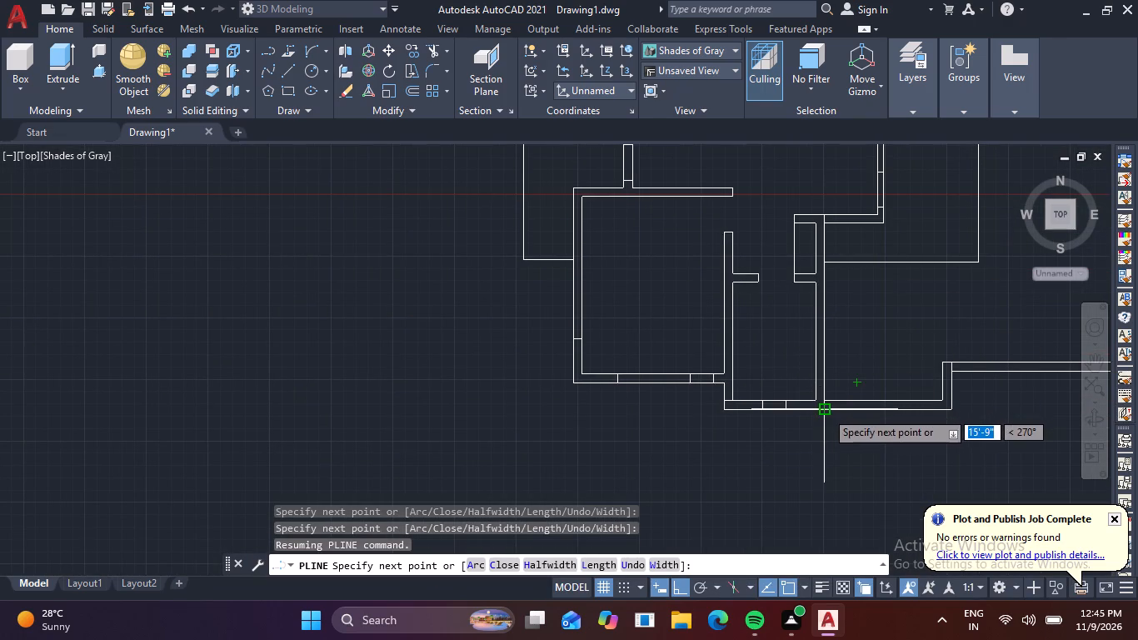
click(826, 411)
click(730, 413)
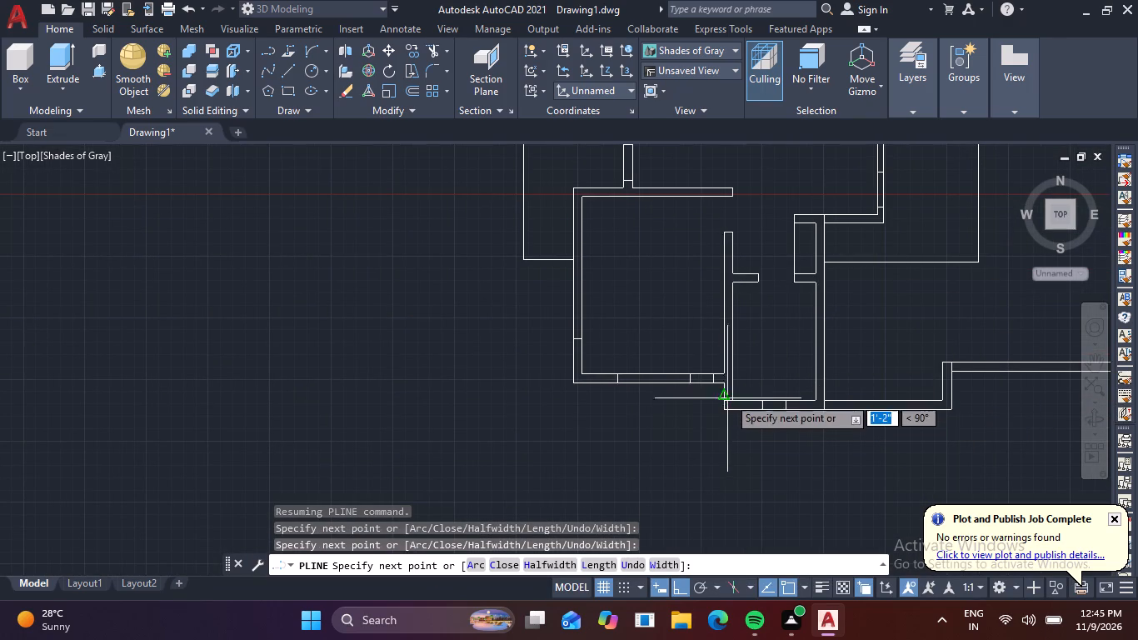
click(724, 386)
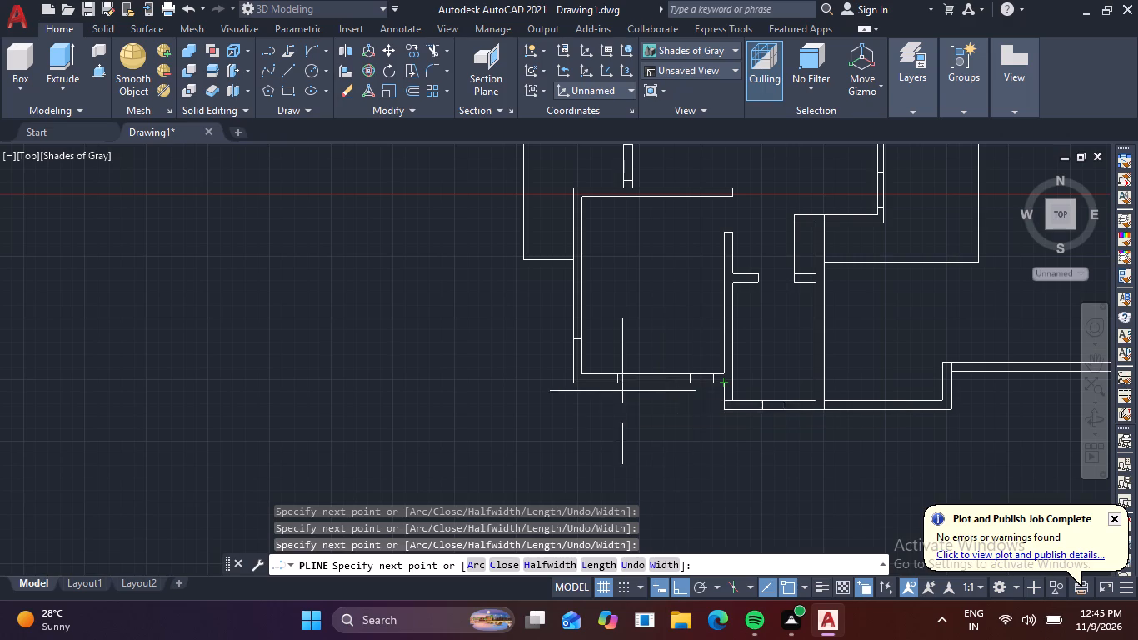
click(572, 383)
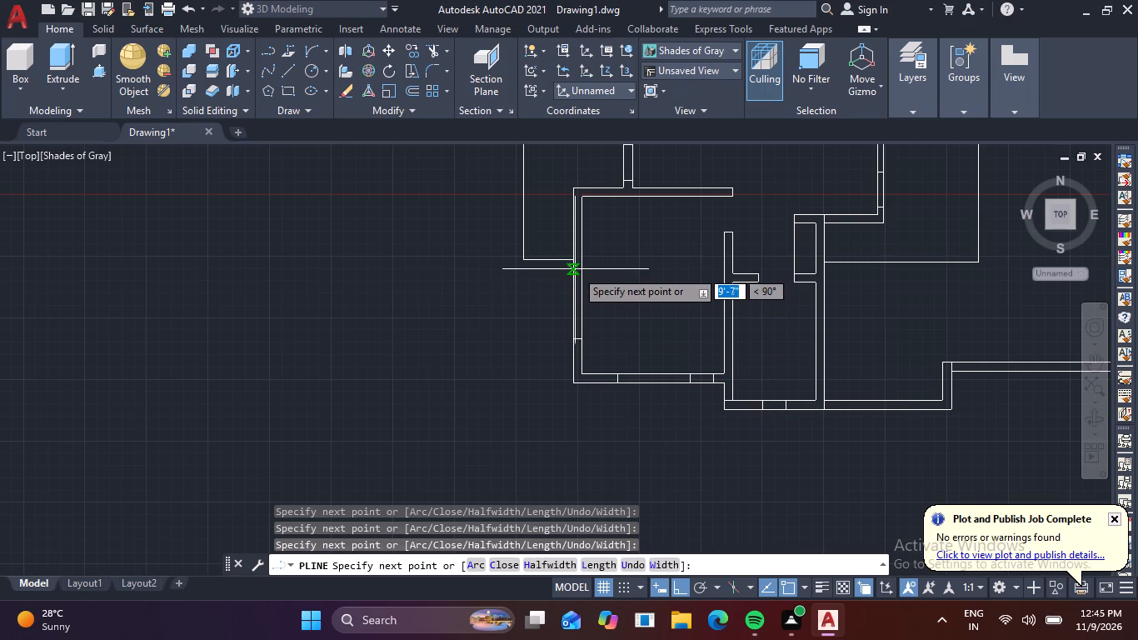
click(576, 265)
middle_drag(576, 265, 591, 429)
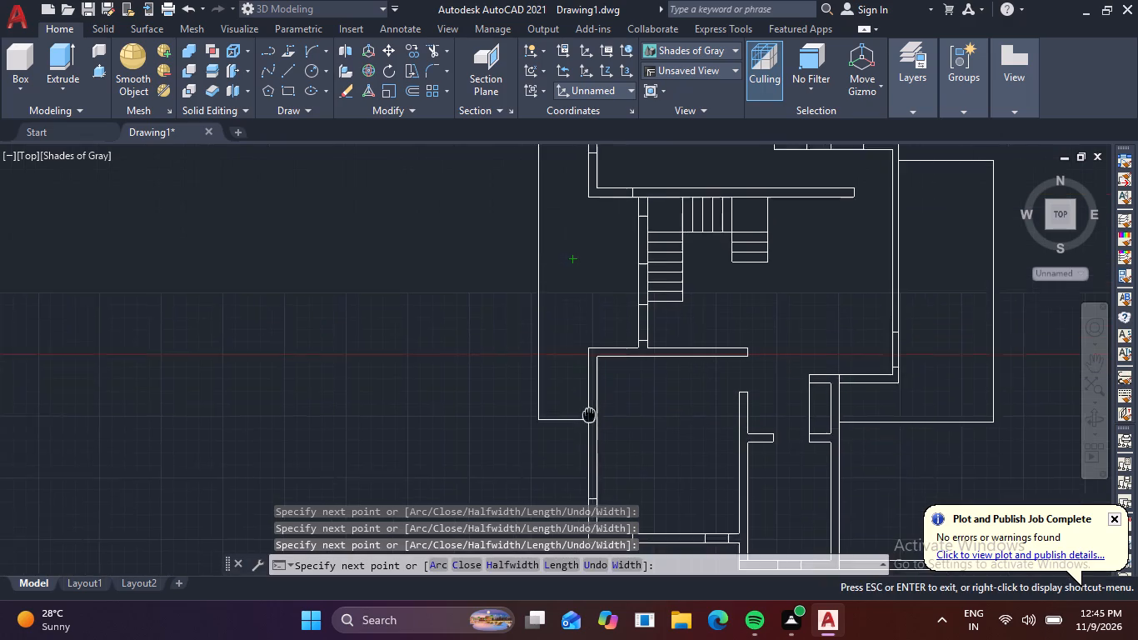
middle_drag(591, 429, 596, 471)
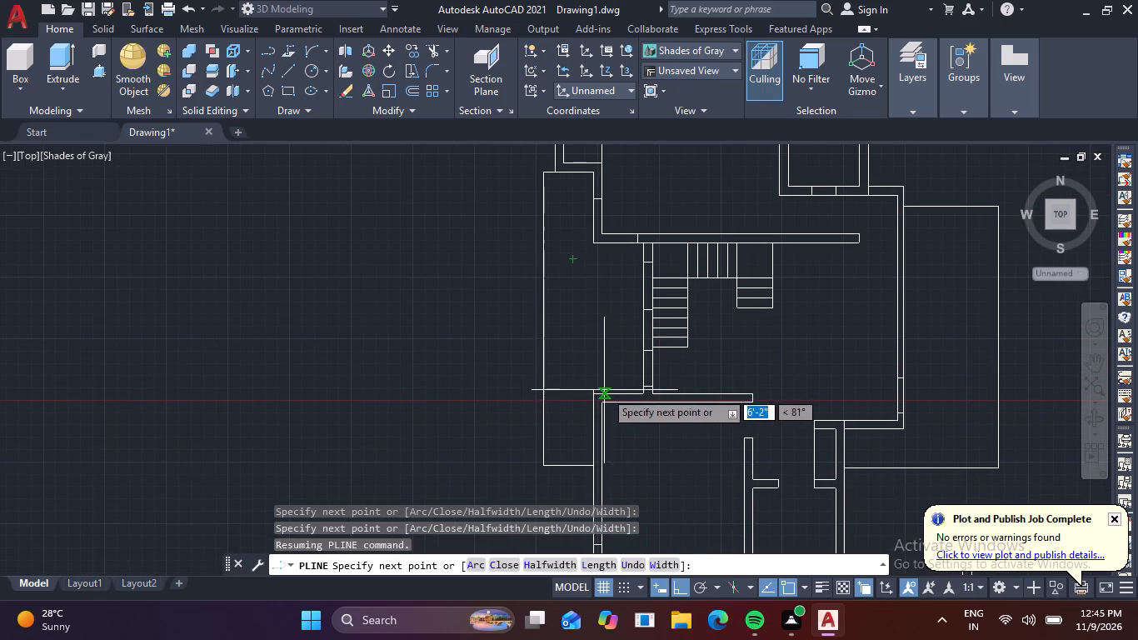
click(595, 396)
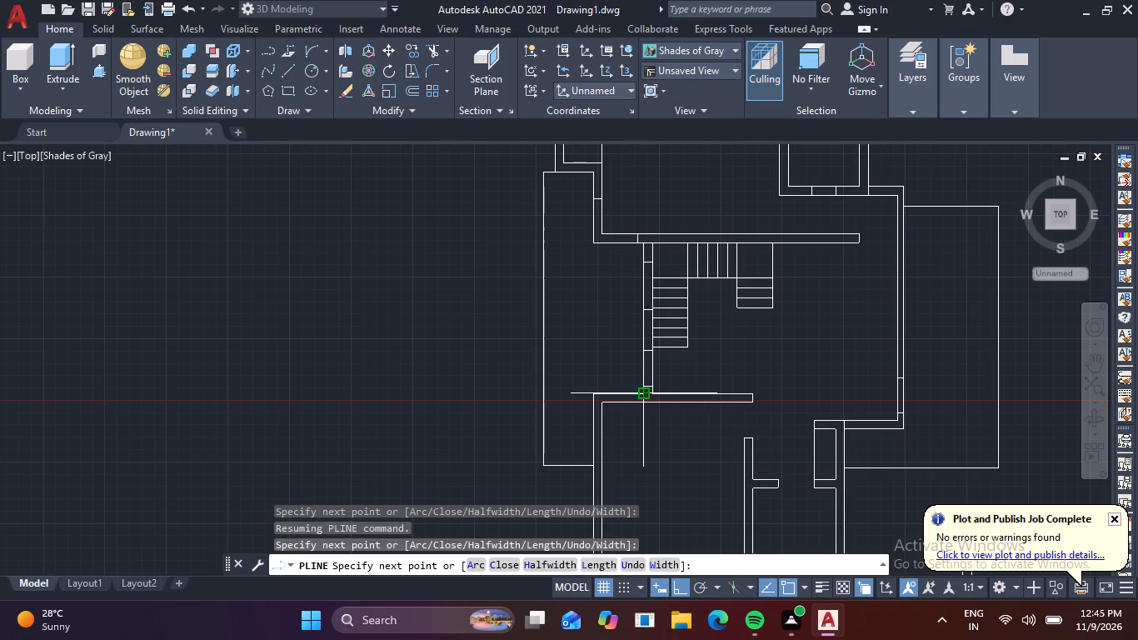
click(646, 397)
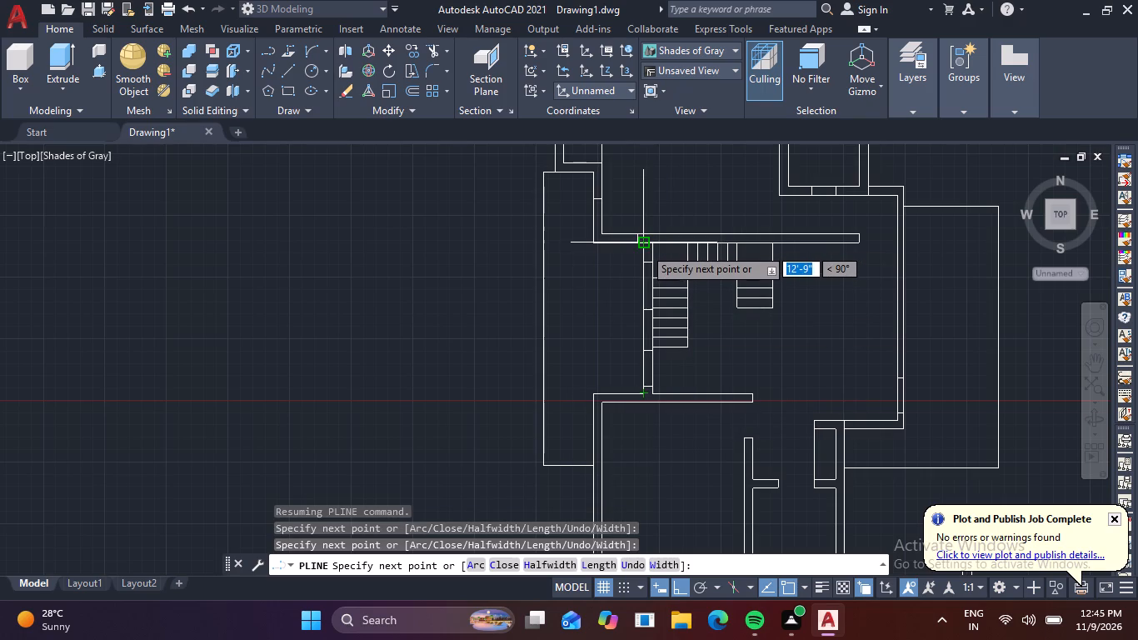
click(646, 247)
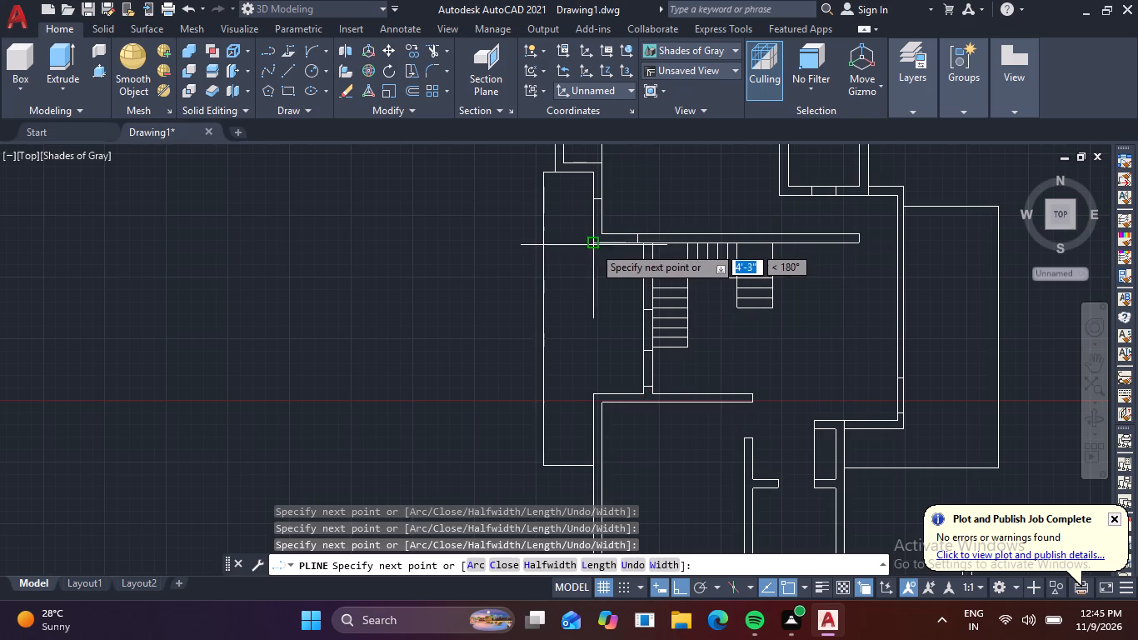
Finish the outer wall polyline along the west walls from the recess beside the stairs back to the northwest corner.
click(593, 246)
click(591, 177)
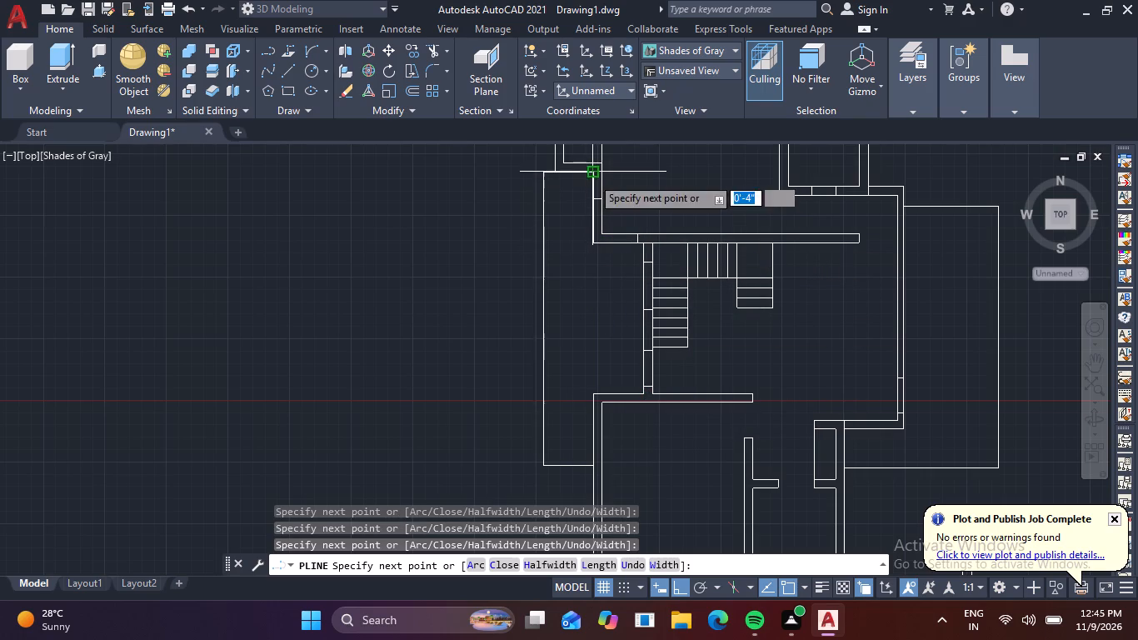
middle_drag(596, 187, 628, 344)
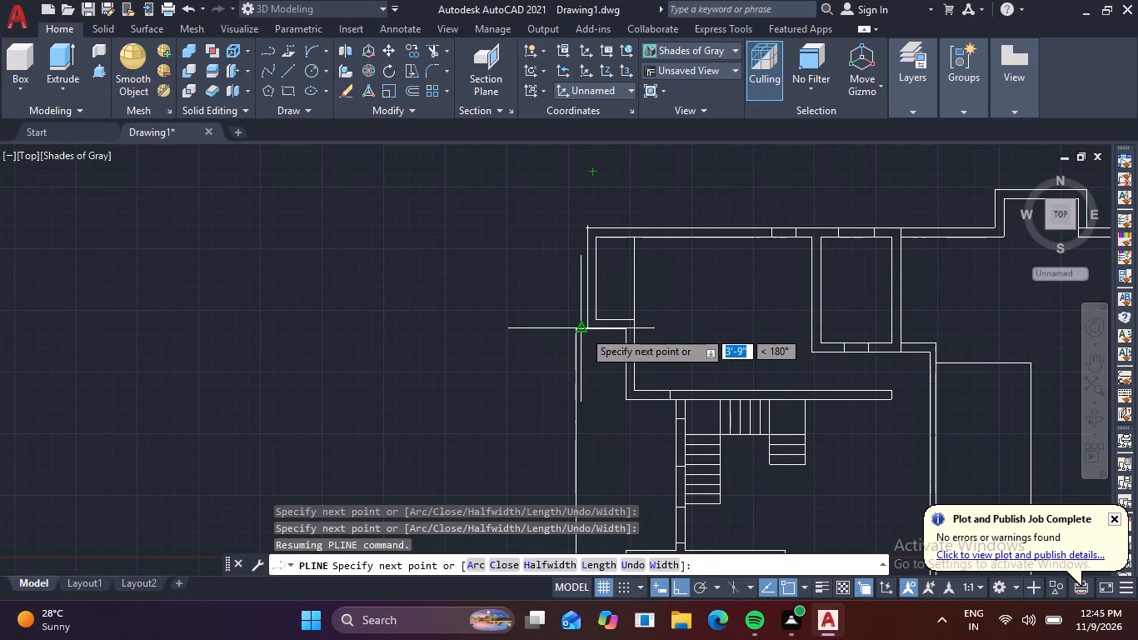
click(586, 327)
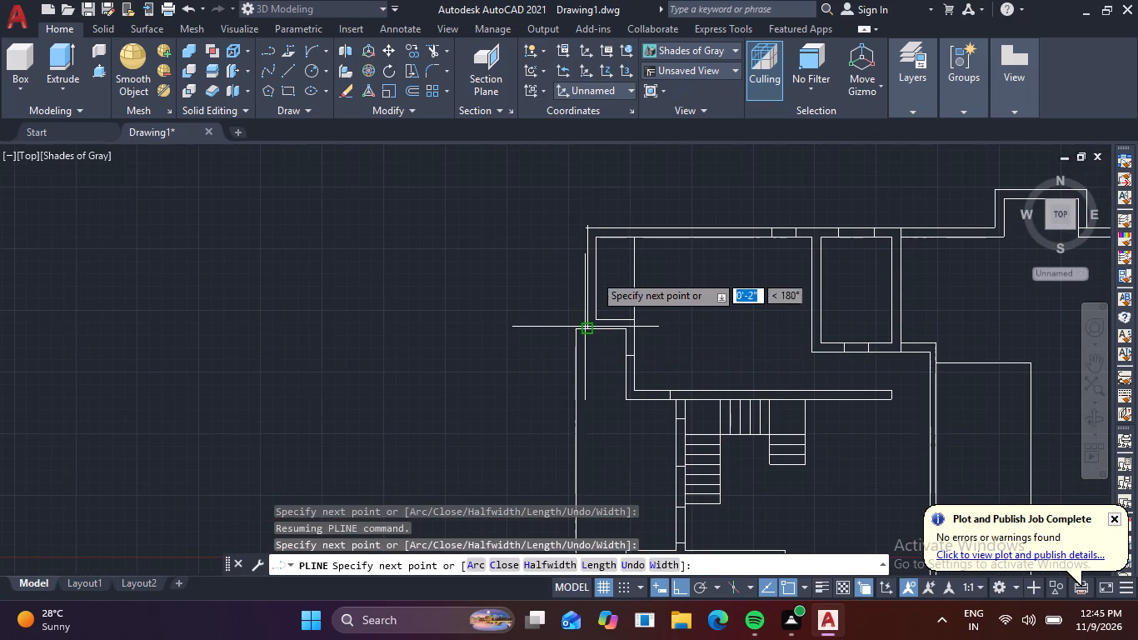
click(585, 230)
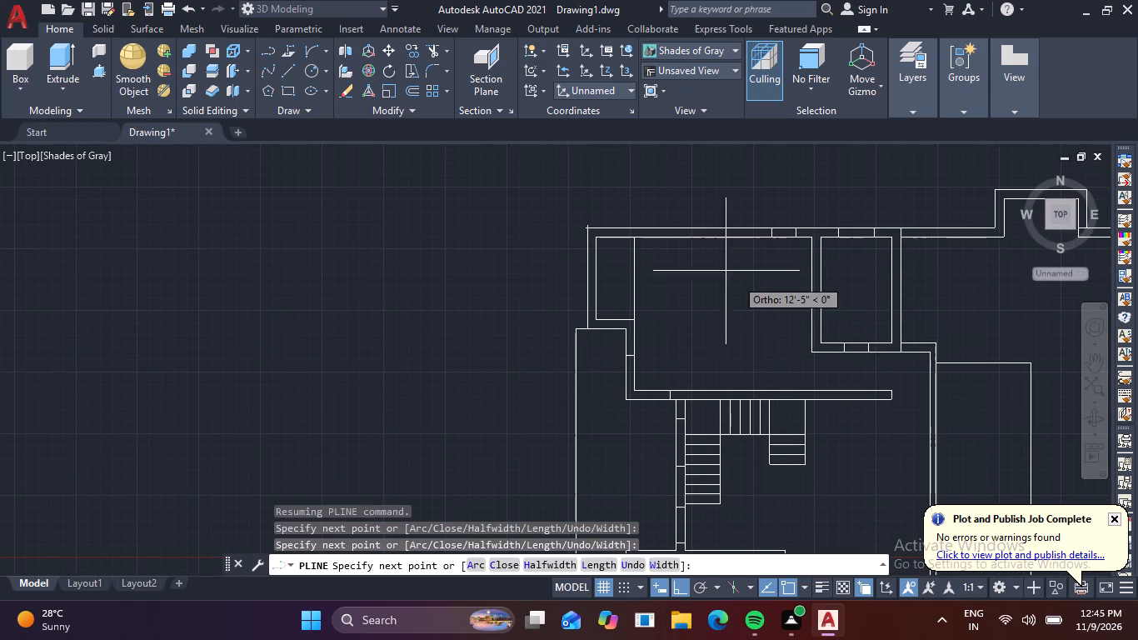
key(Escape)
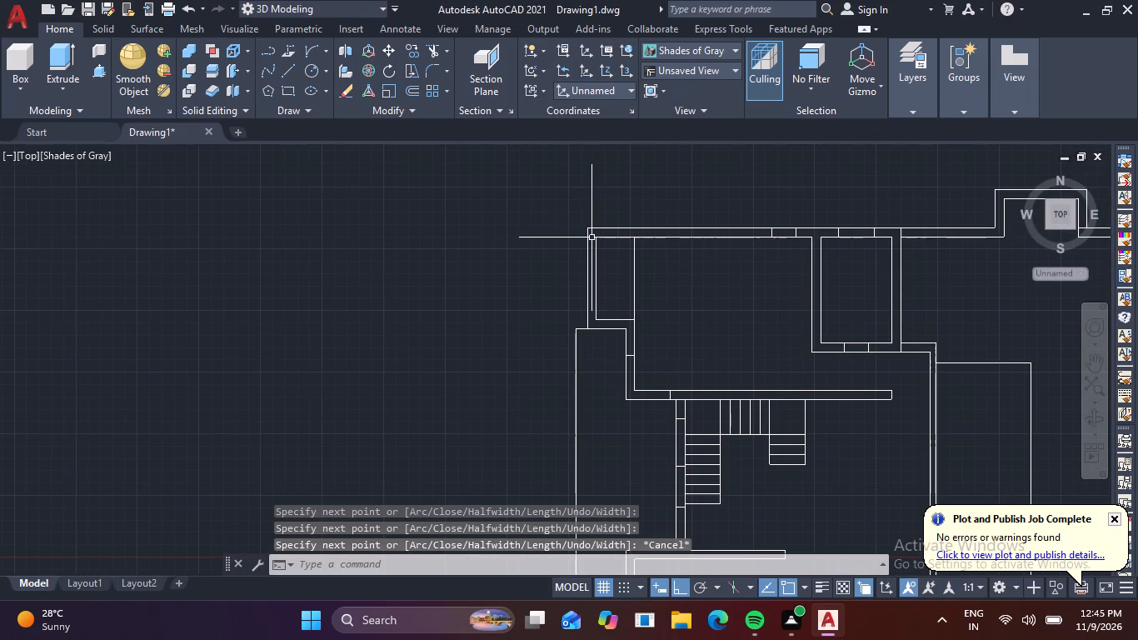
Select the traced outline polyline and move it straight east into the empty space beyond the second floor plan.
click(590, 238)
click(652, 317)
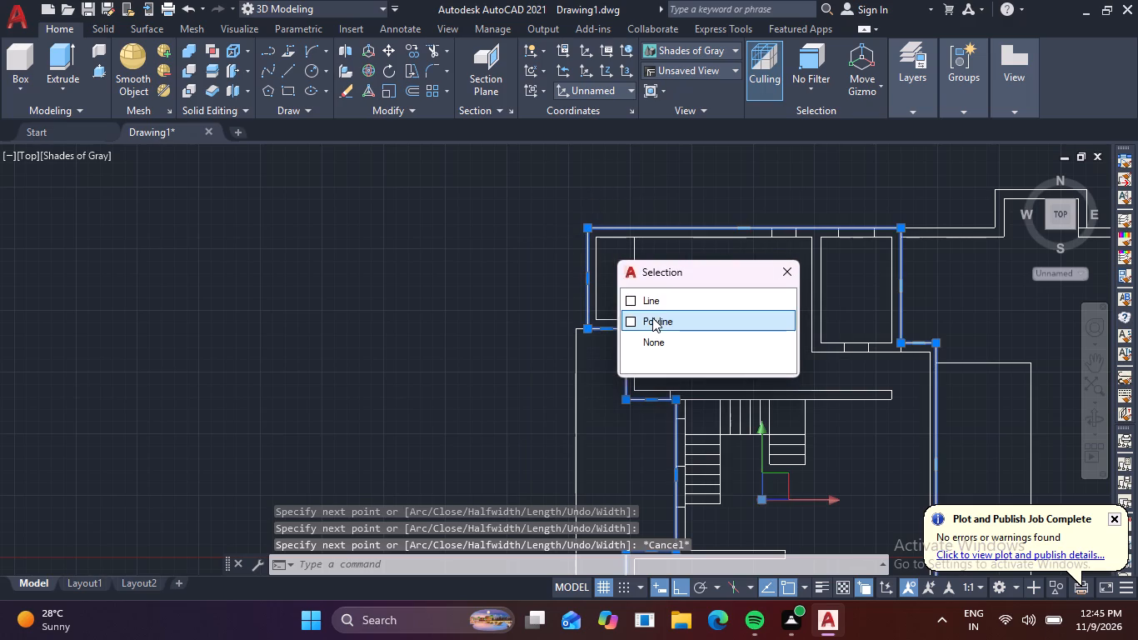
scroll(739, 301, down, 2)
middle_drag(725, 327, 624, 194)
key(m)
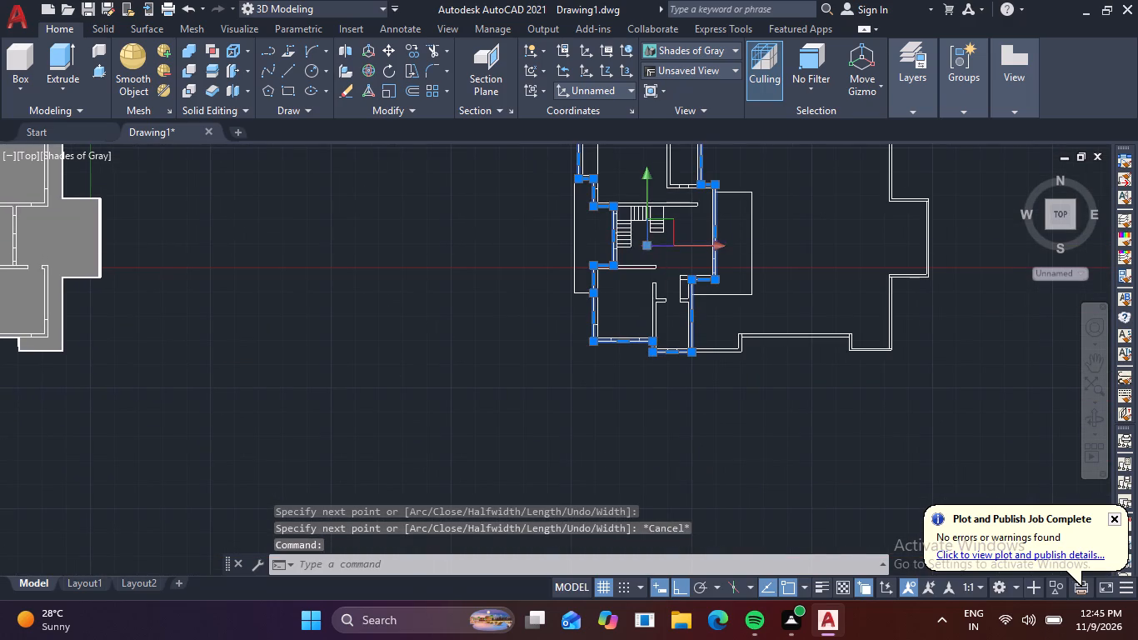
key(space)
click(651, 252)
scroll(841, 271, down, 2)
middle_drag(834, 280, 703, 264)
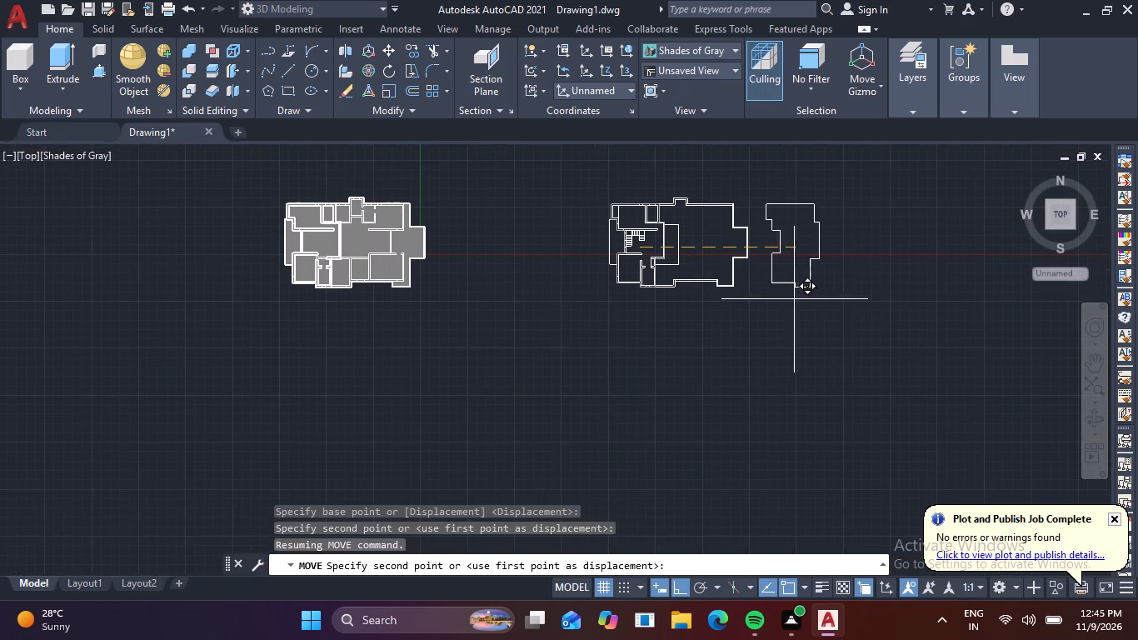
click(837, 289)
key(Escape)
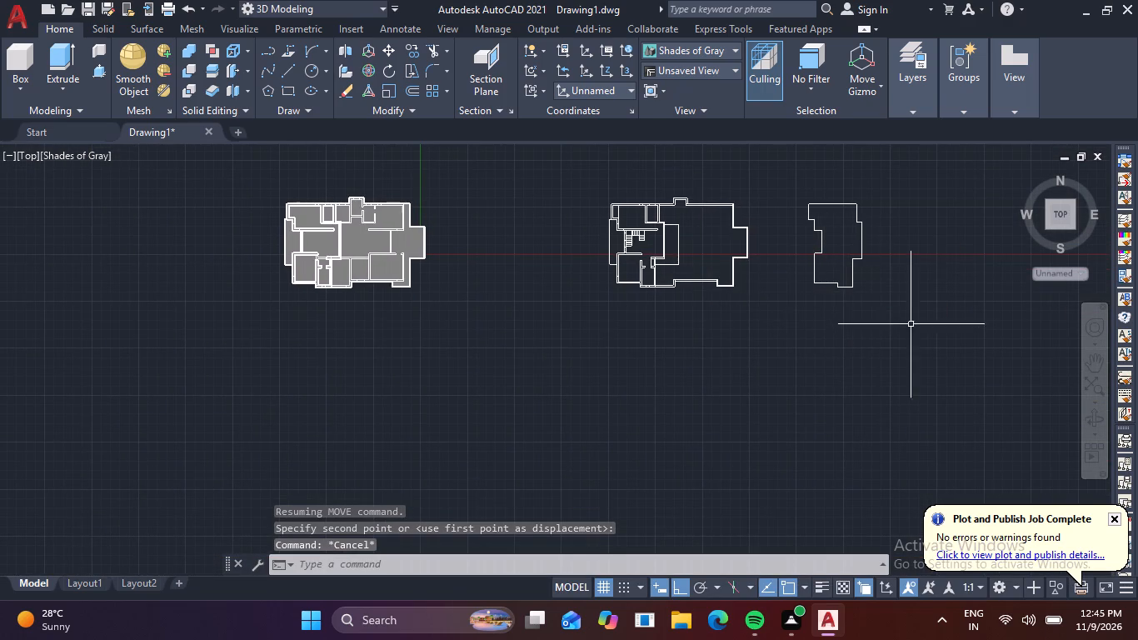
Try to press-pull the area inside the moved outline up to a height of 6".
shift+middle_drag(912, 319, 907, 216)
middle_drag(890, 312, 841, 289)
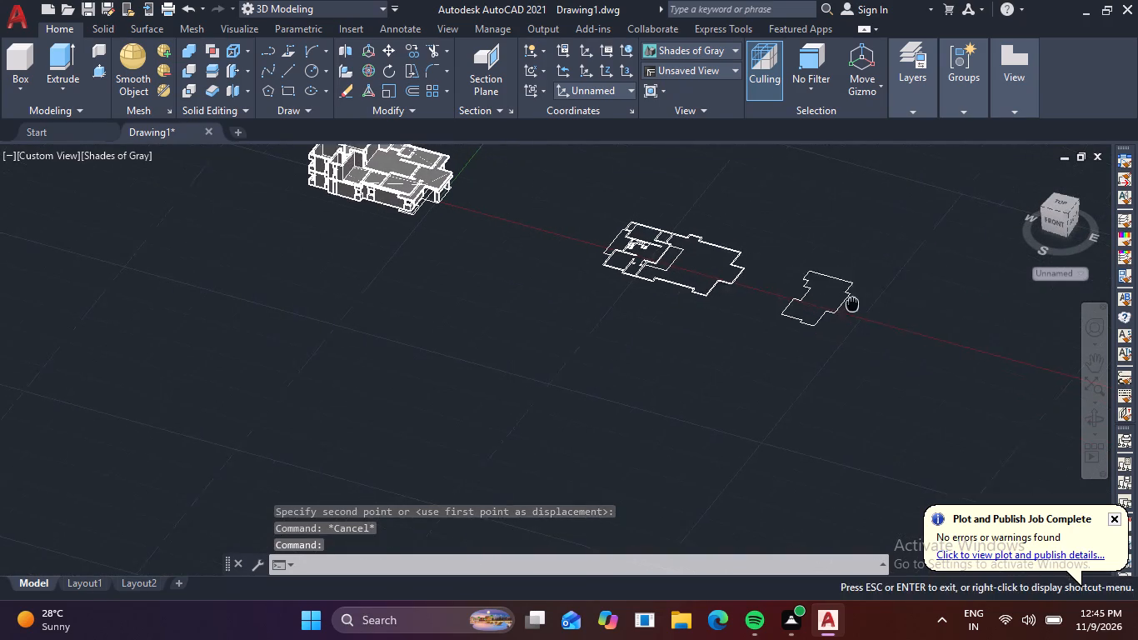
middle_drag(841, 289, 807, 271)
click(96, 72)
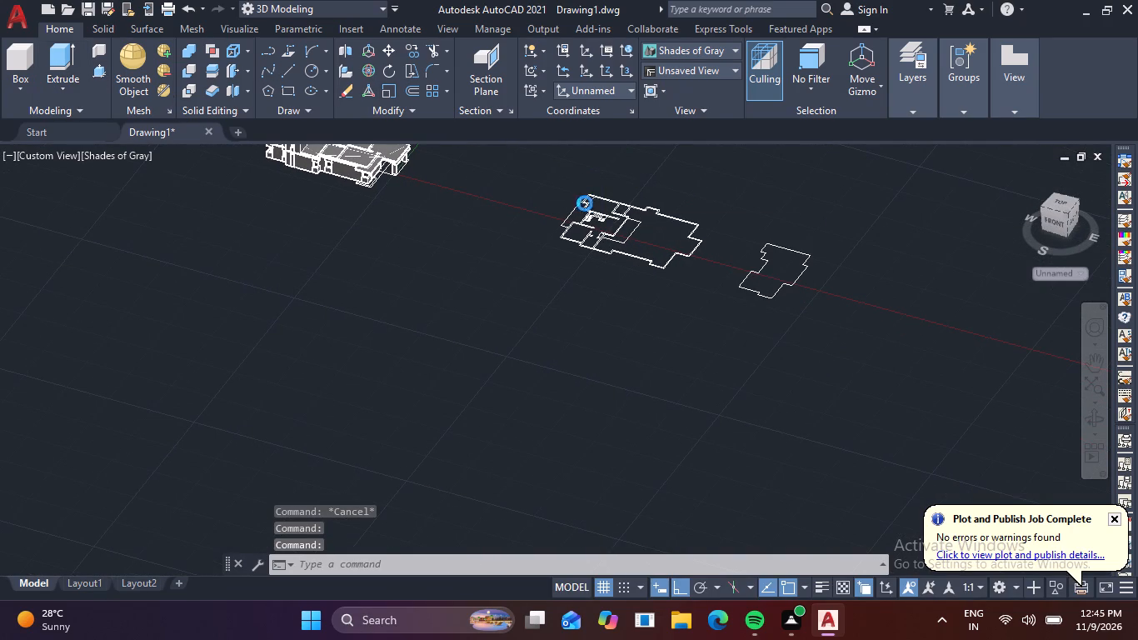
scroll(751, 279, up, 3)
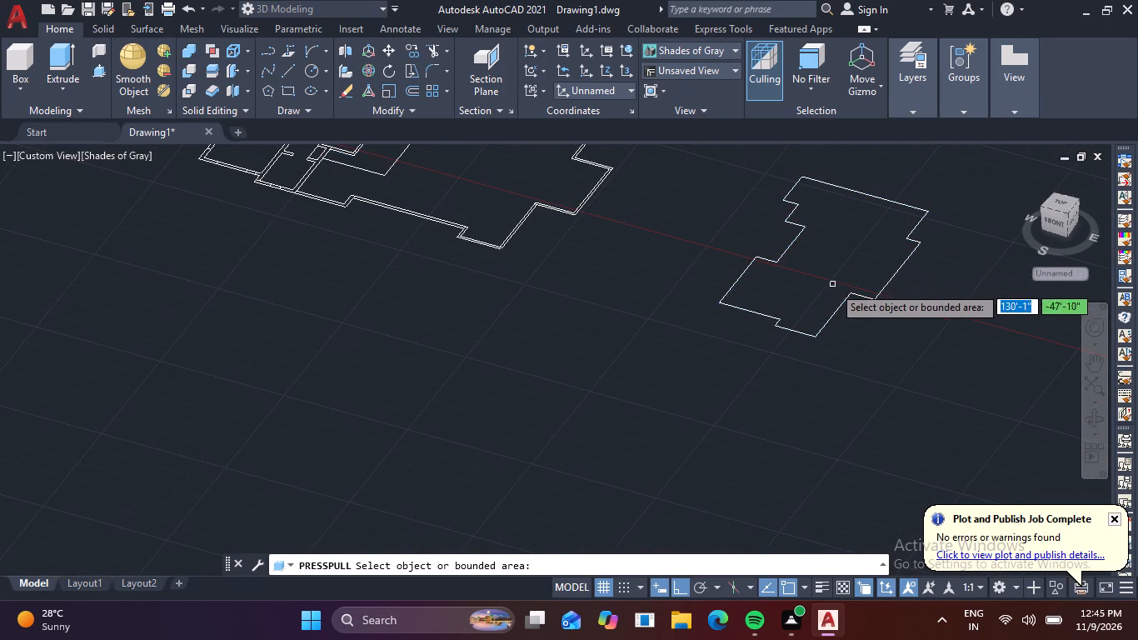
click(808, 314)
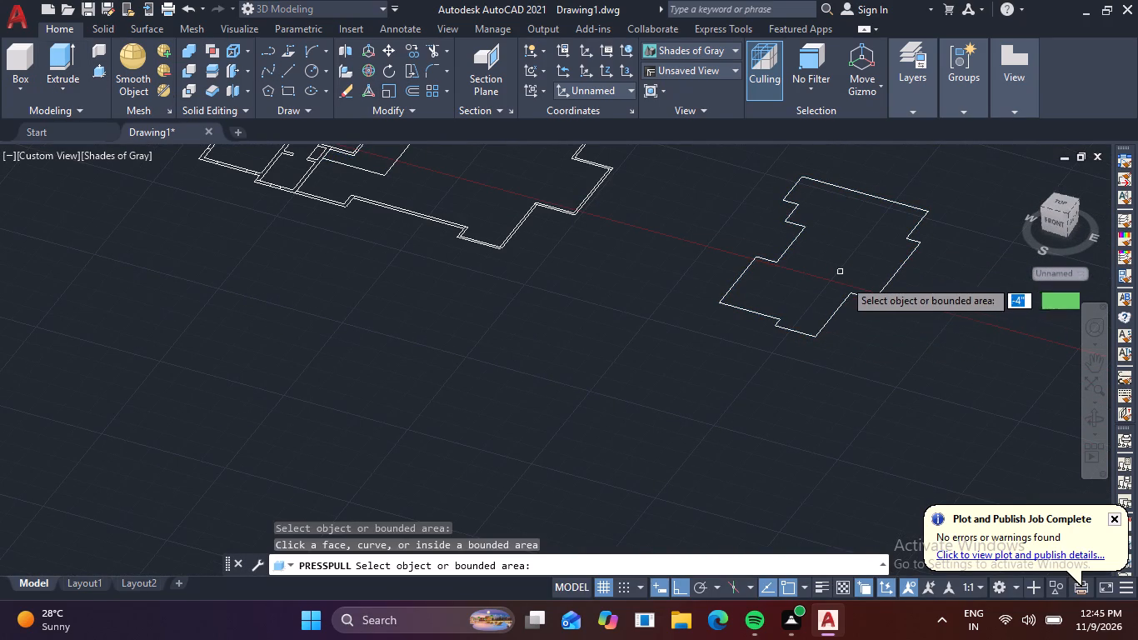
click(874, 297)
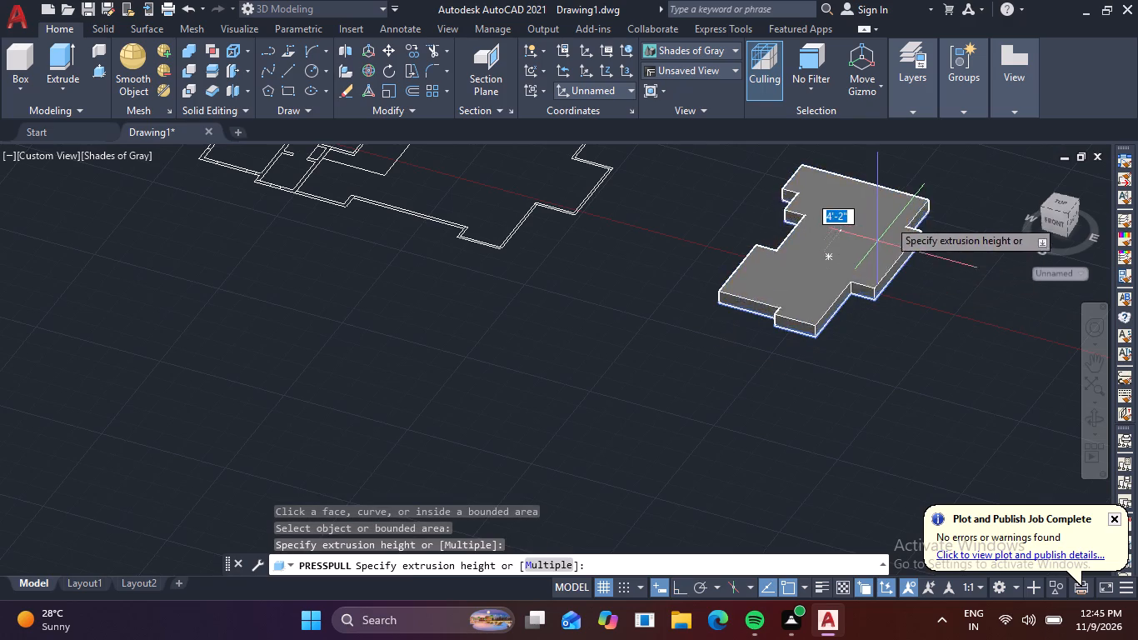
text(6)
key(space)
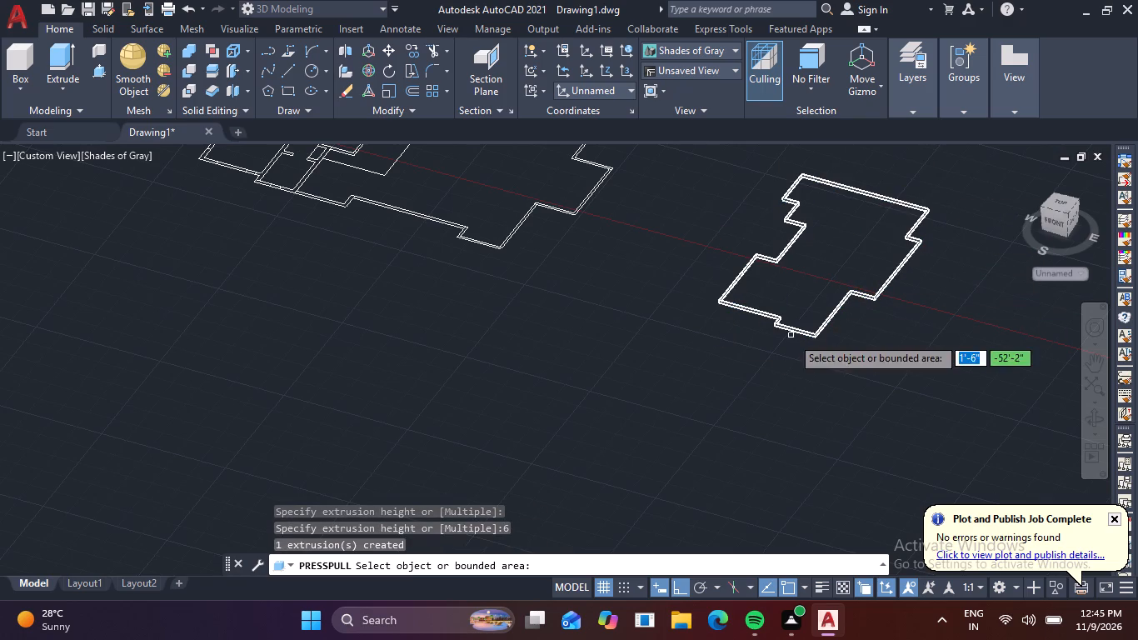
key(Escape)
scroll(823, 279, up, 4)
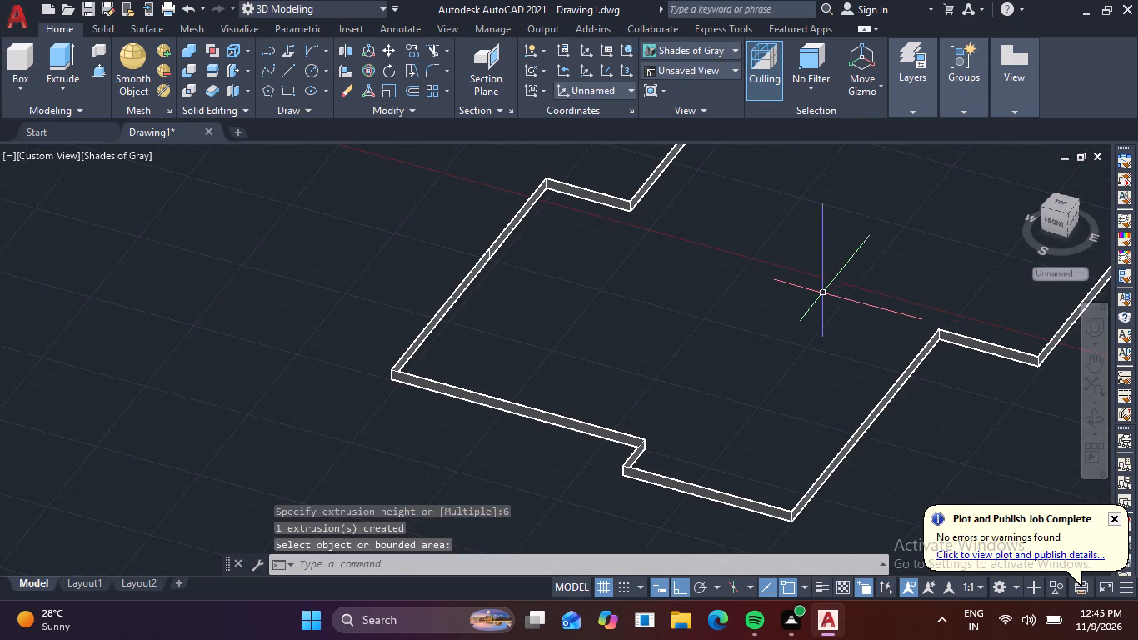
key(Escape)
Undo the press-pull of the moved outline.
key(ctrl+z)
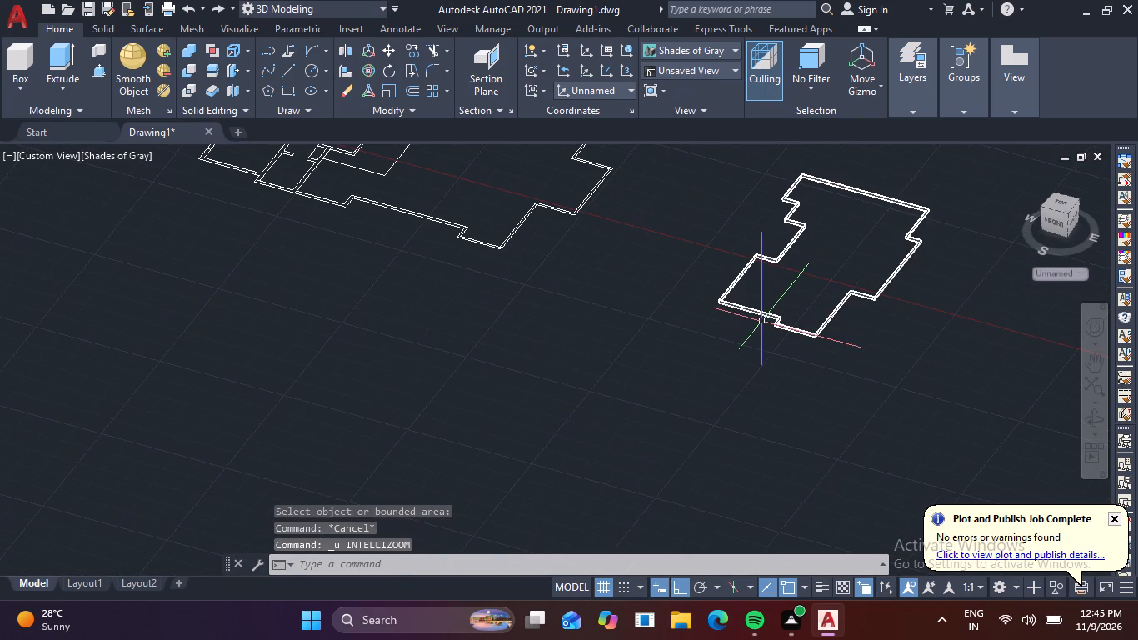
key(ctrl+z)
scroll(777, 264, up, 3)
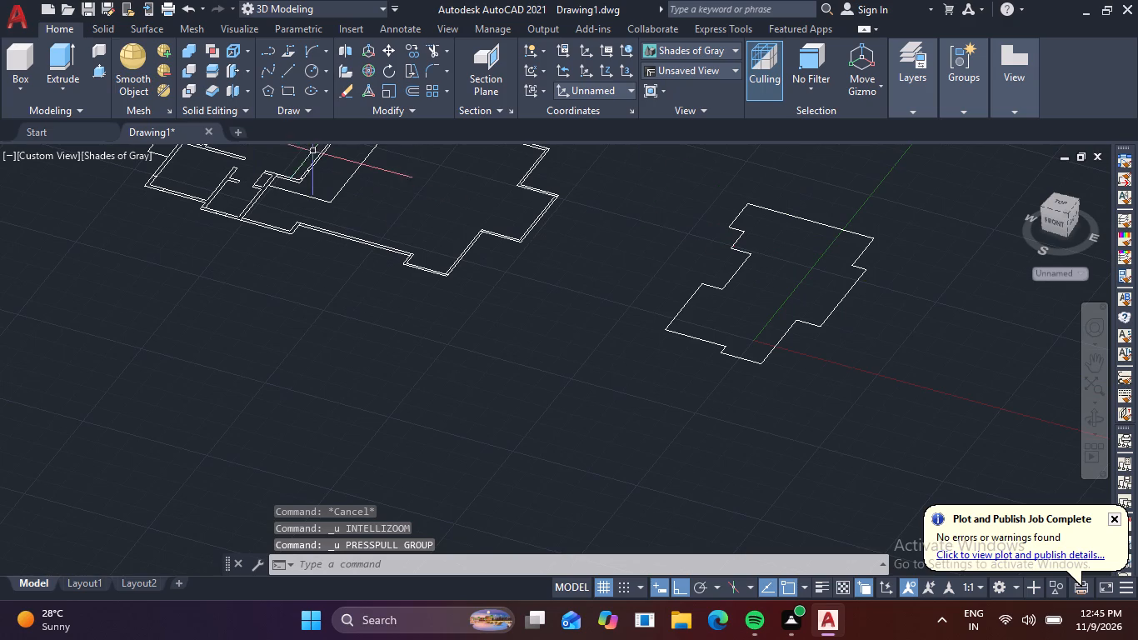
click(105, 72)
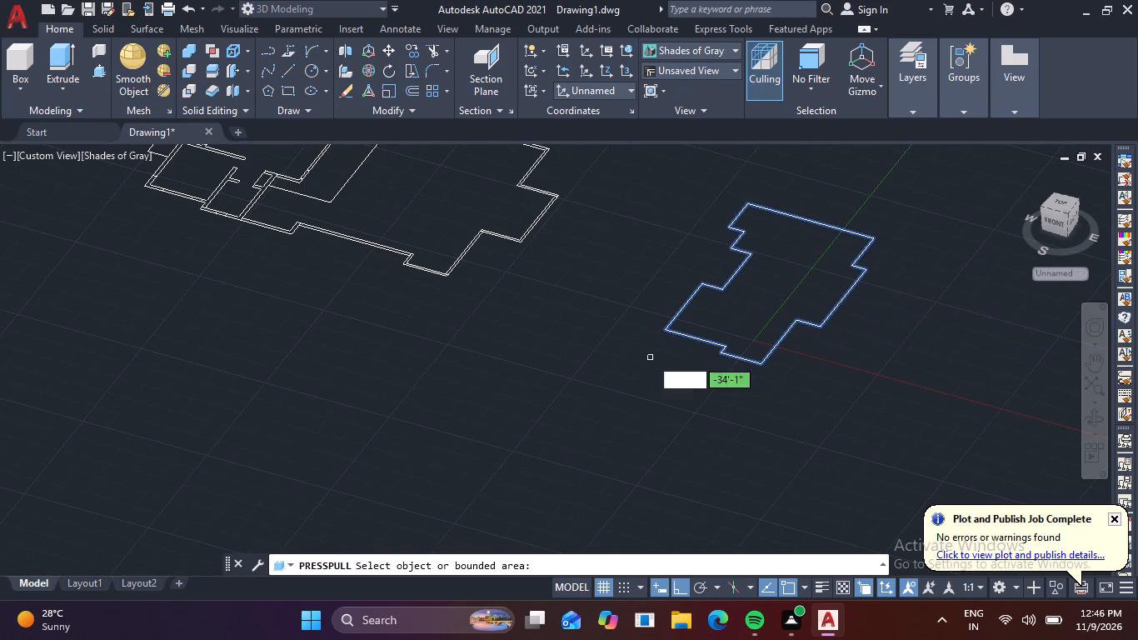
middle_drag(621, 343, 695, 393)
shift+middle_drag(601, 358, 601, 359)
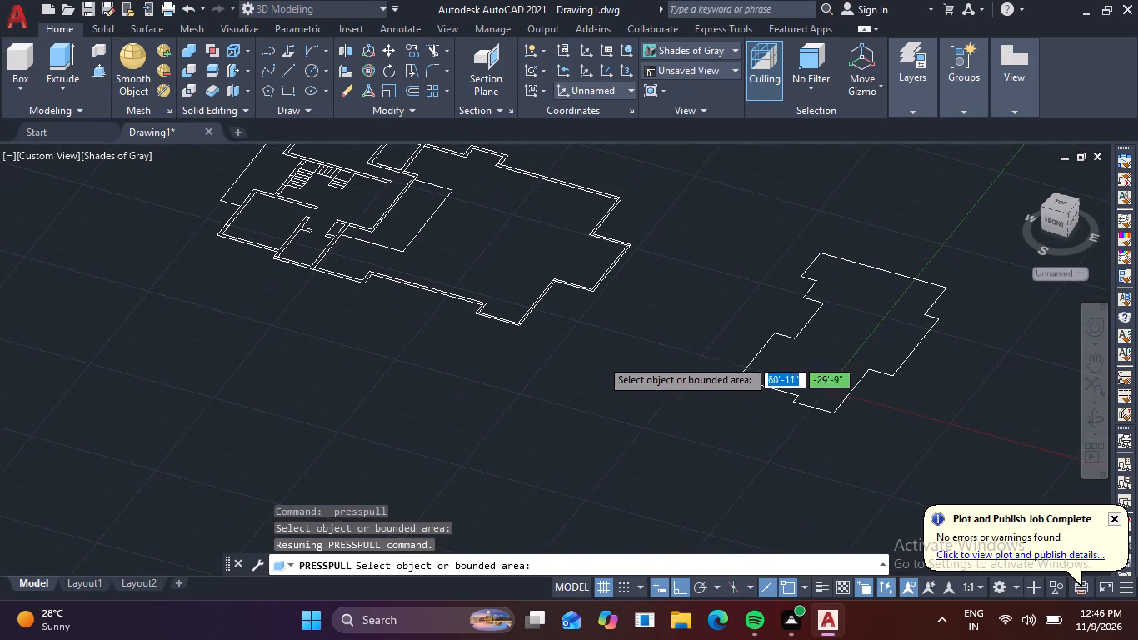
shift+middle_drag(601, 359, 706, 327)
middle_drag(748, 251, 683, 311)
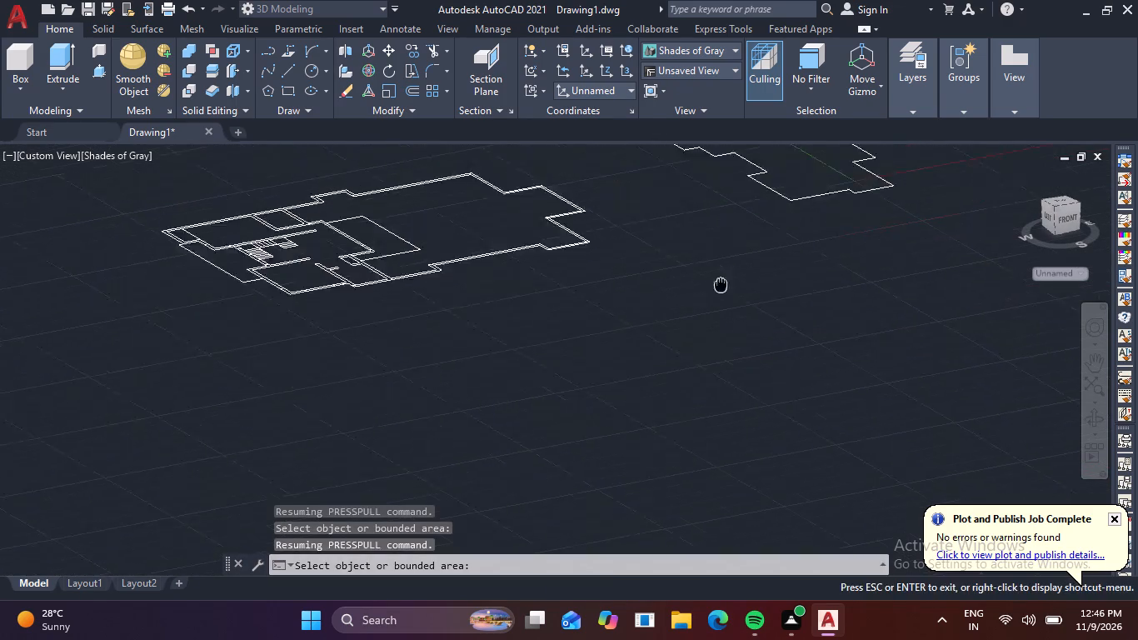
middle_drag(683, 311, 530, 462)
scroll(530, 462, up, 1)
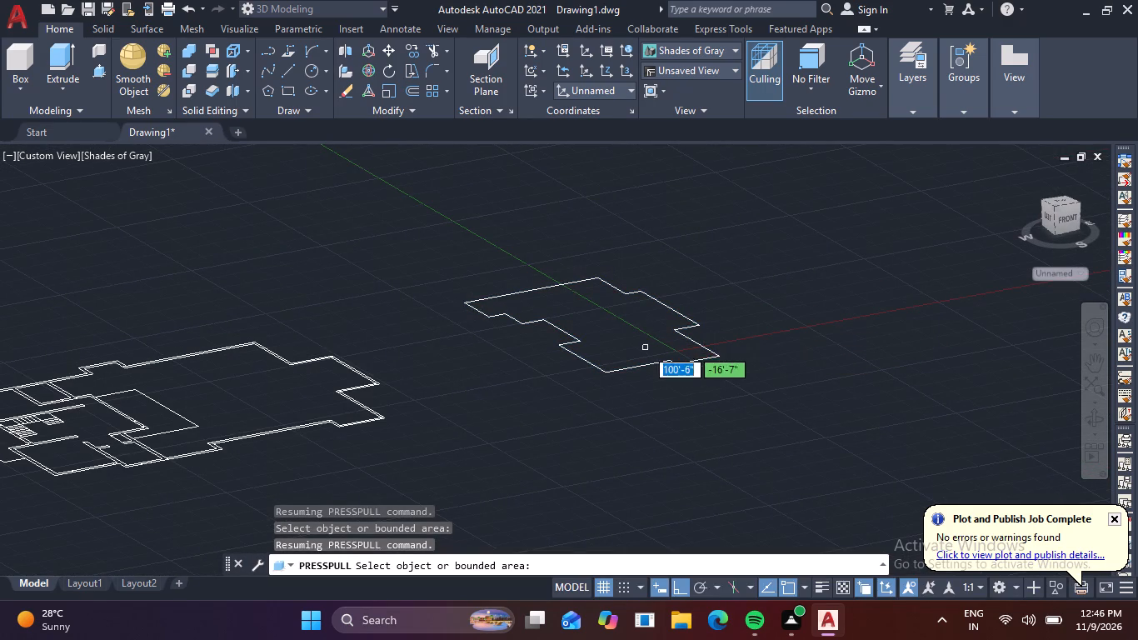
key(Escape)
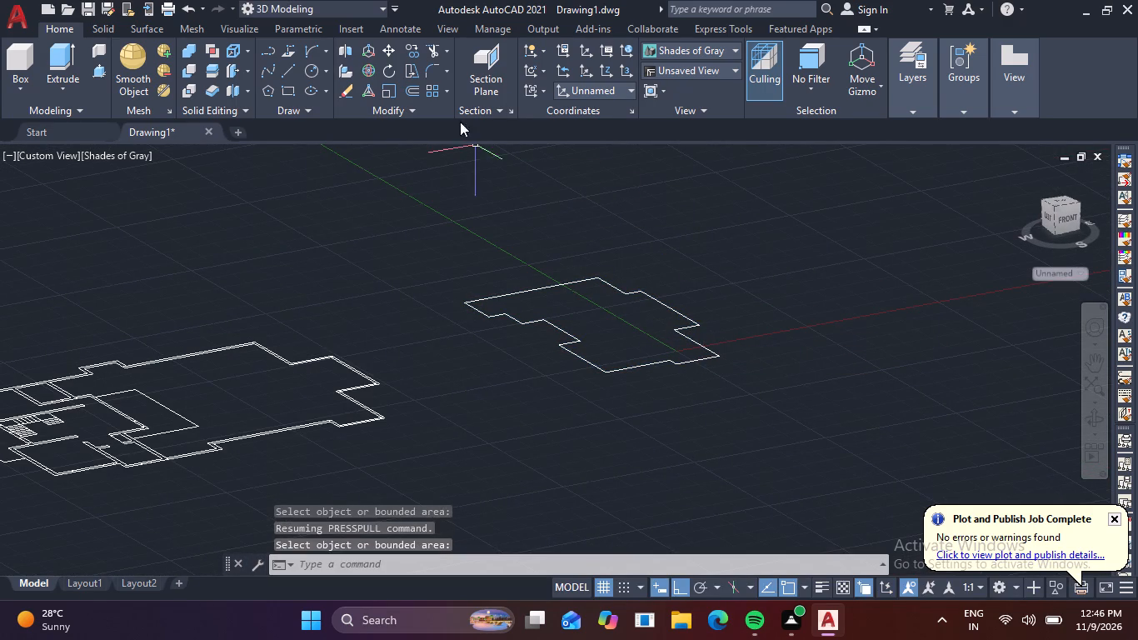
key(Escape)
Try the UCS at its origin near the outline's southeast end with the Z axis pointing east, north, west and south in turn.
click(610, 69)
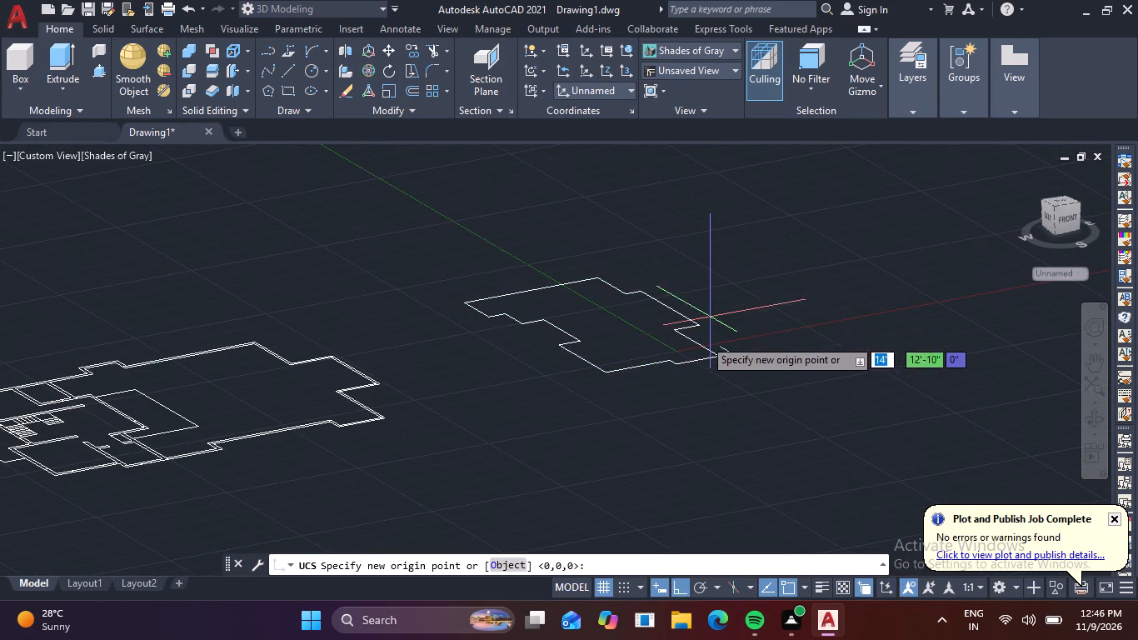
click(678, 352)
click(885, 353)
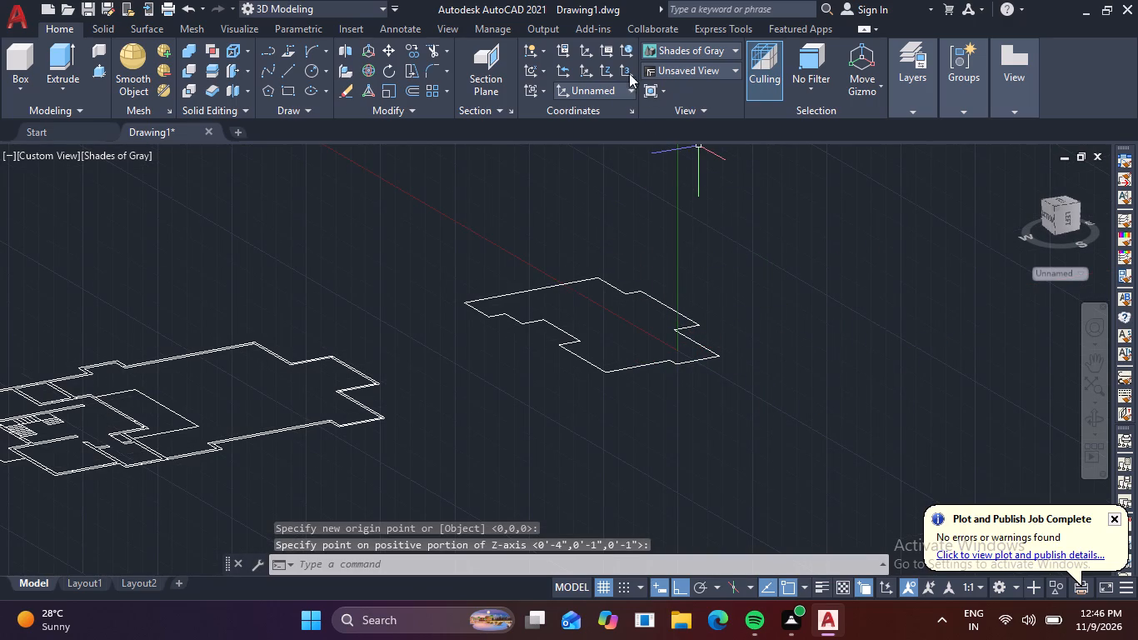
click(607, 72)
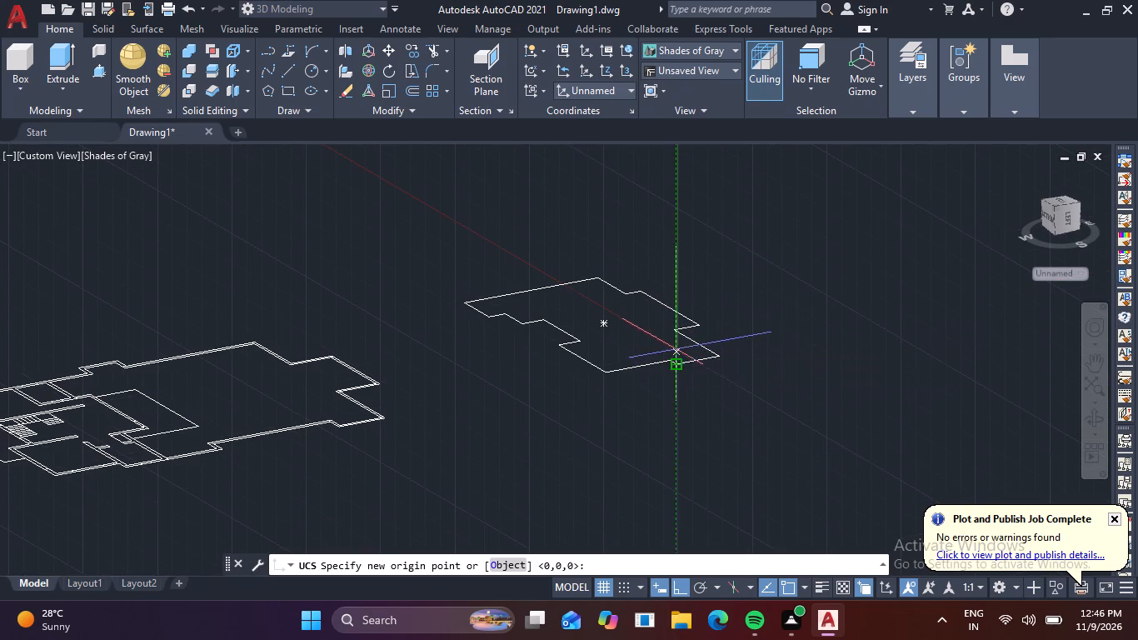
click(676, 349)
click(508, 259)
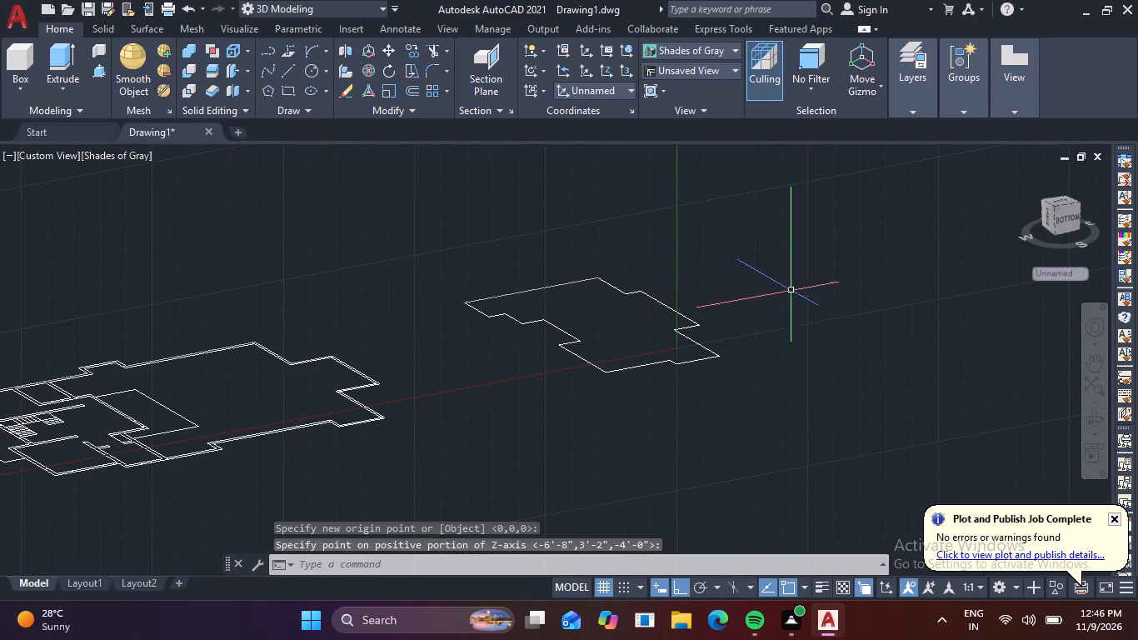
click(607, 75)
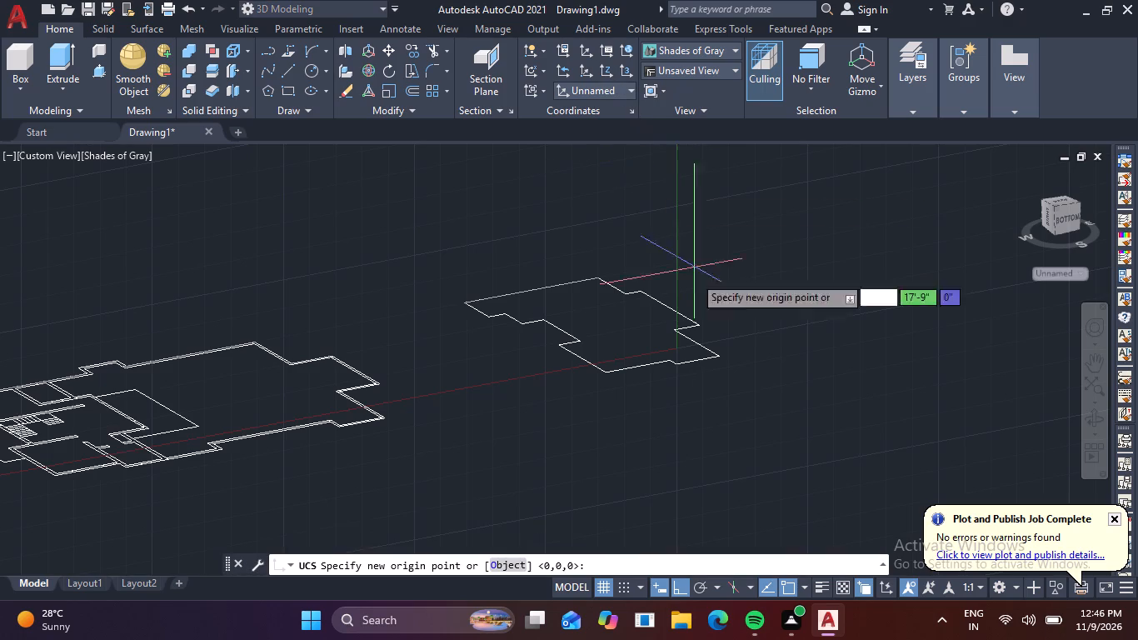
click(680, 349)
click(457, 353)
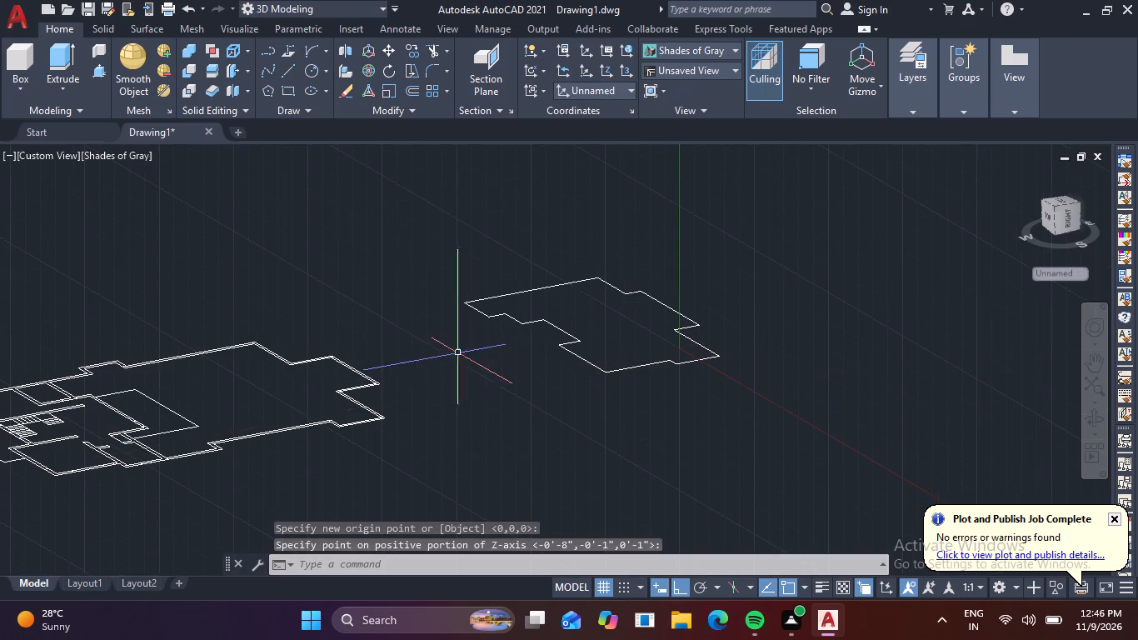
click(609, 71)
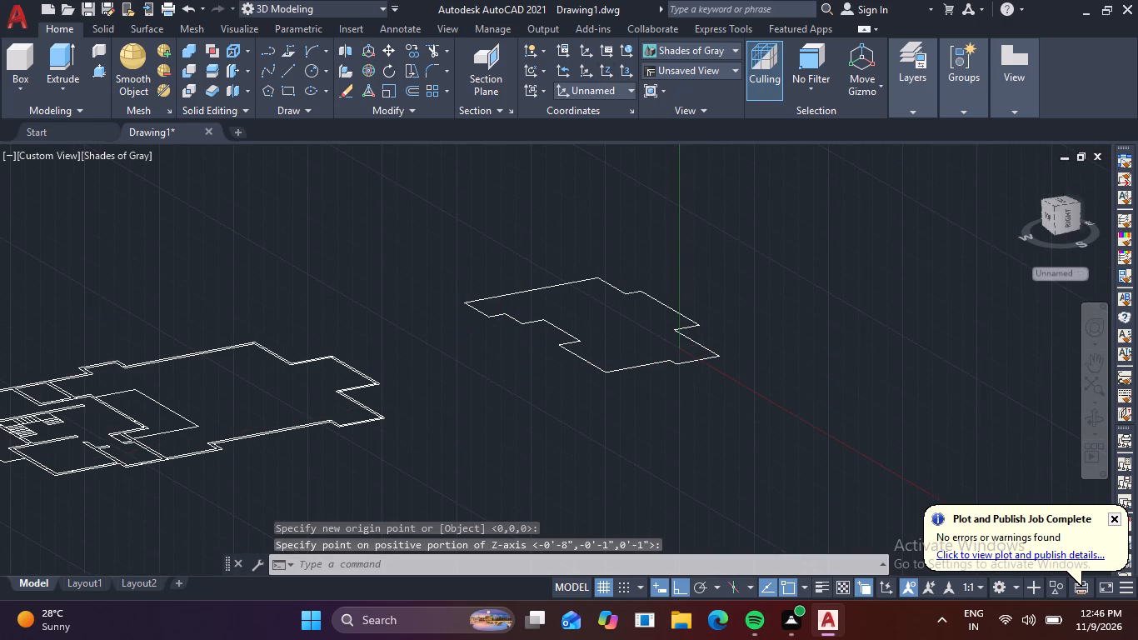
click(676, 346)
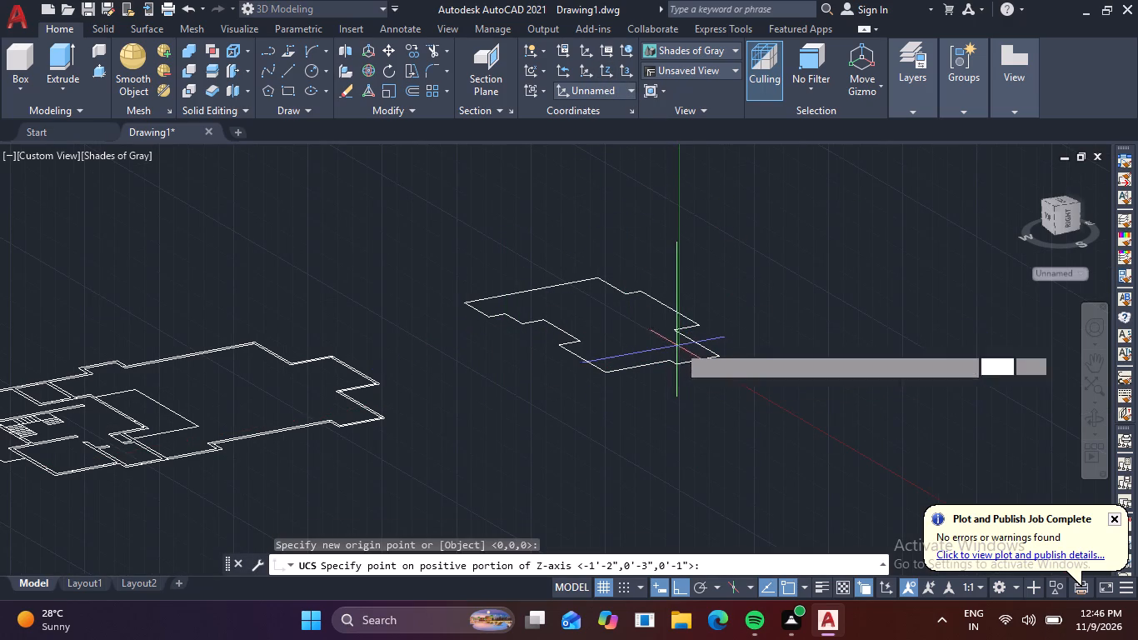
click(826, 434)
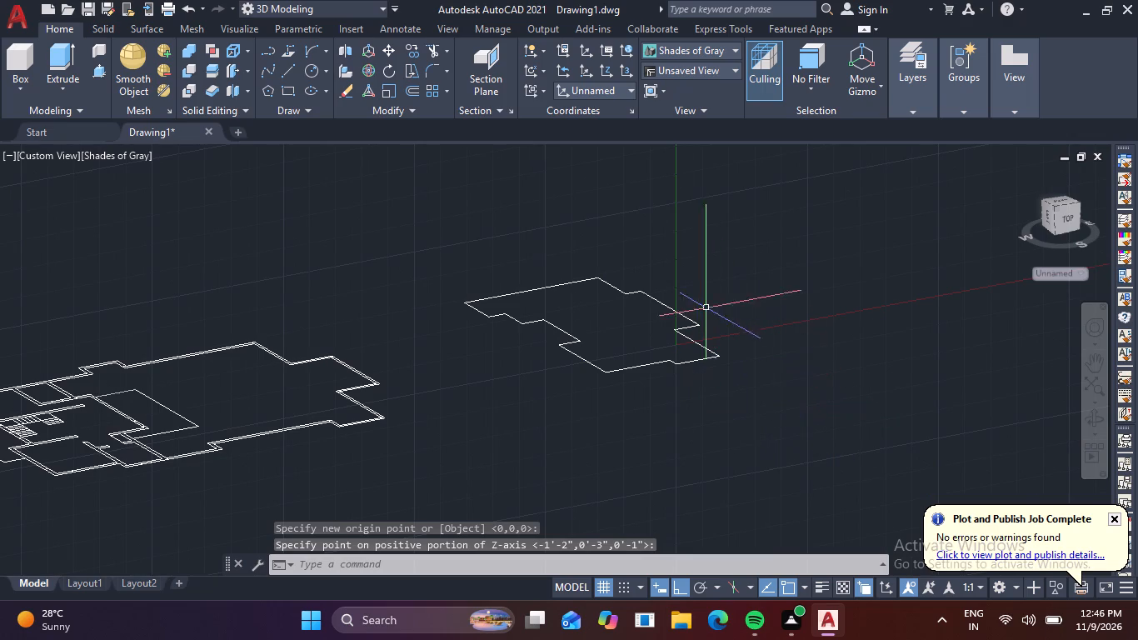
Reorient the UCS near the outline's southeast end so that its Z axis points east.
click(606, 75)
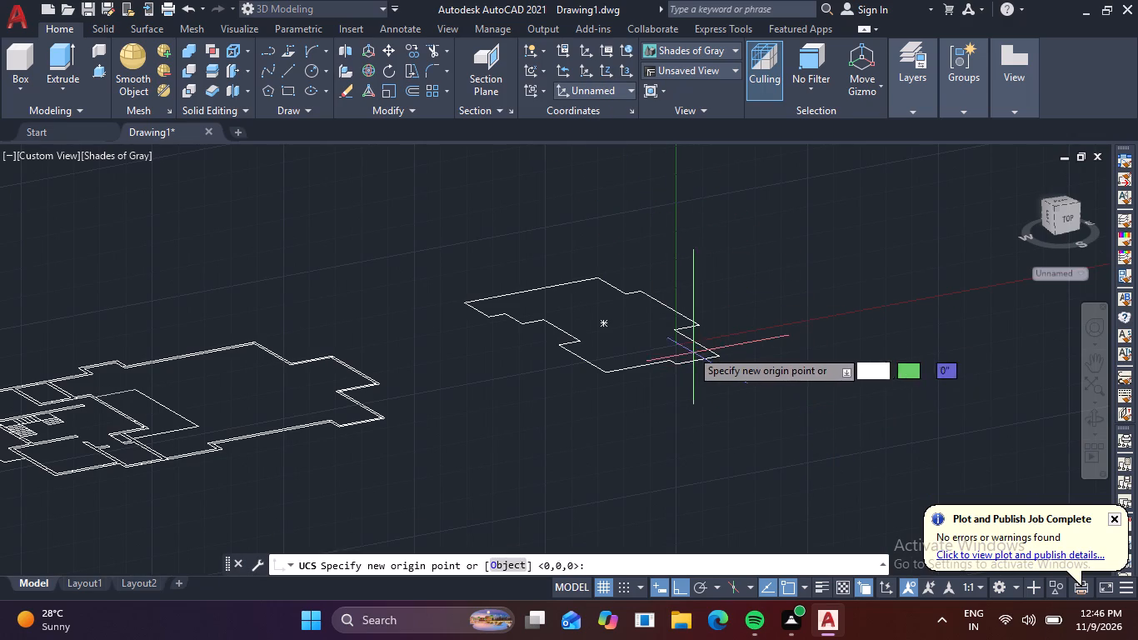
click(671, 348)
click(851, 299)
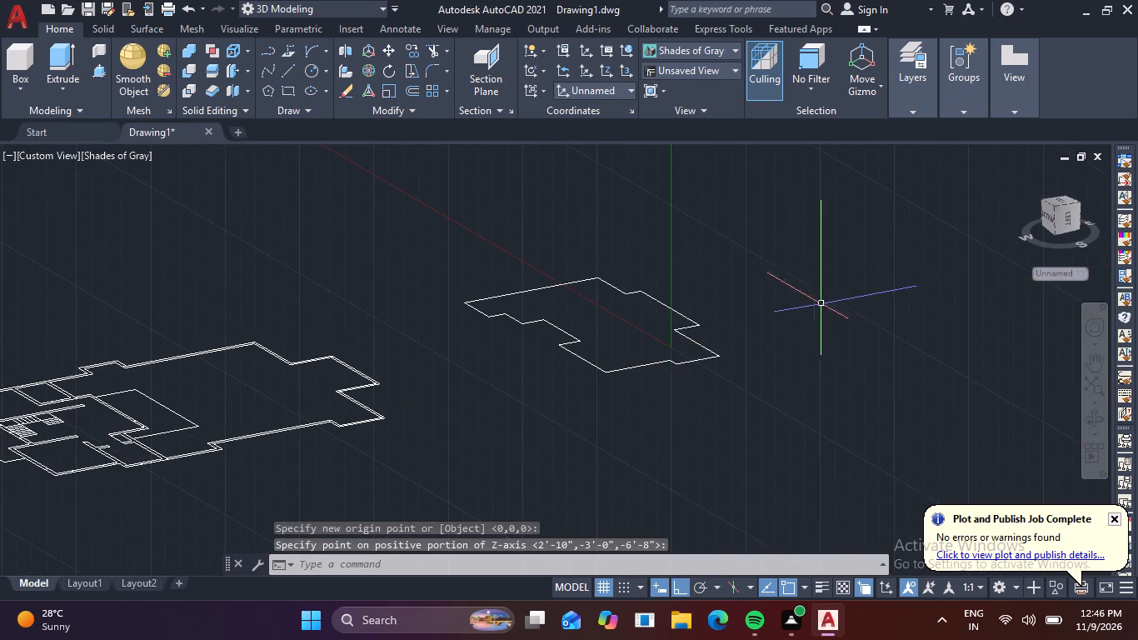
scroll(697, 330, down, 1)
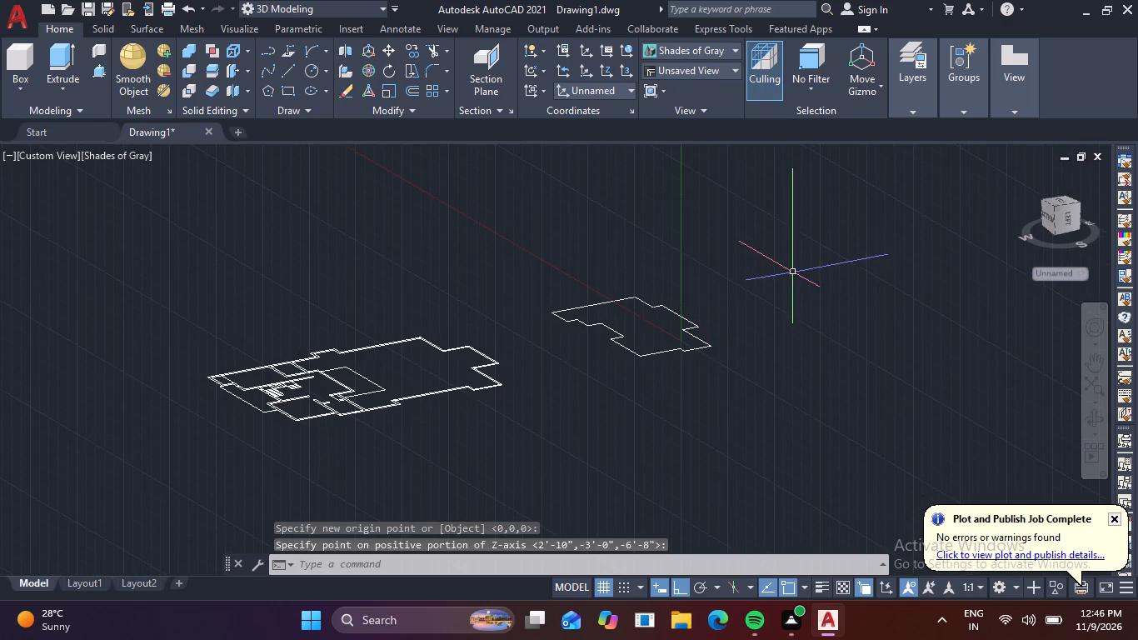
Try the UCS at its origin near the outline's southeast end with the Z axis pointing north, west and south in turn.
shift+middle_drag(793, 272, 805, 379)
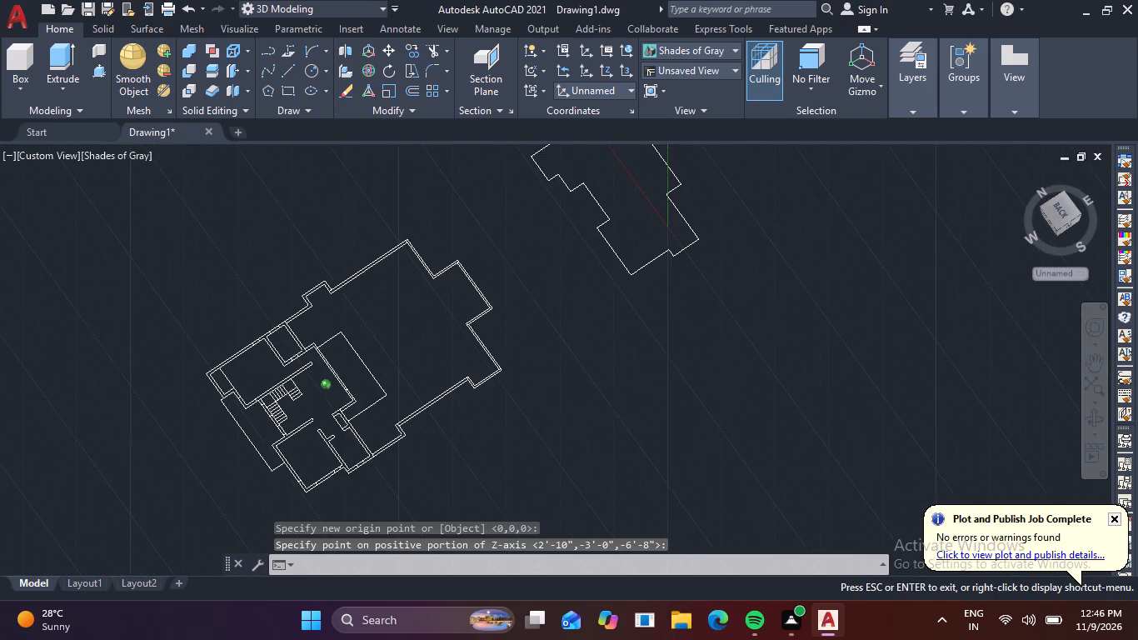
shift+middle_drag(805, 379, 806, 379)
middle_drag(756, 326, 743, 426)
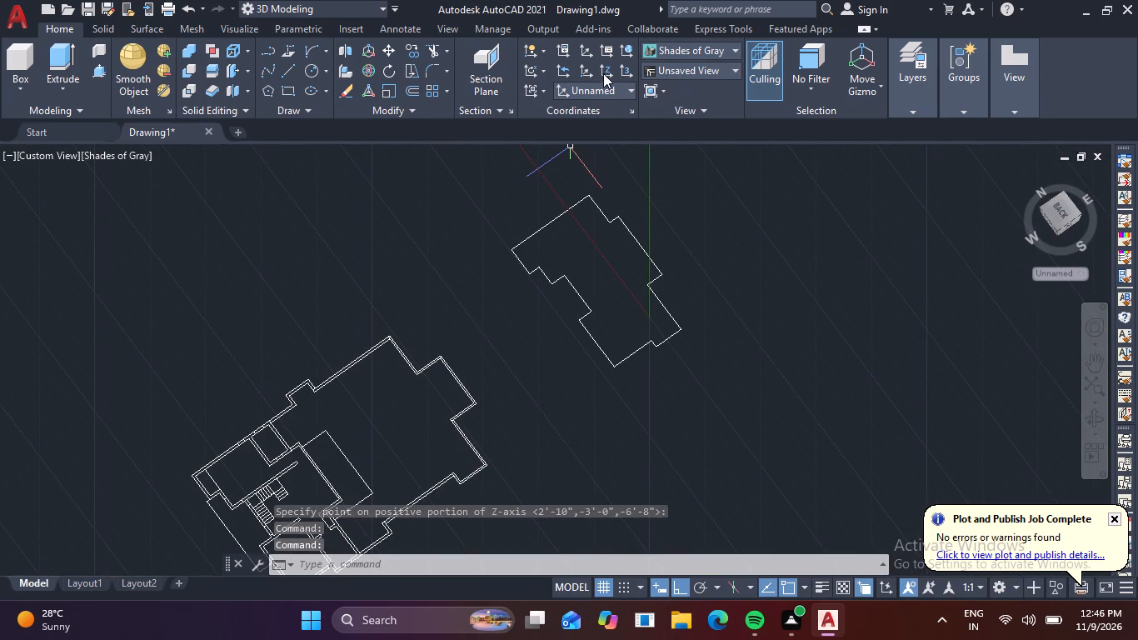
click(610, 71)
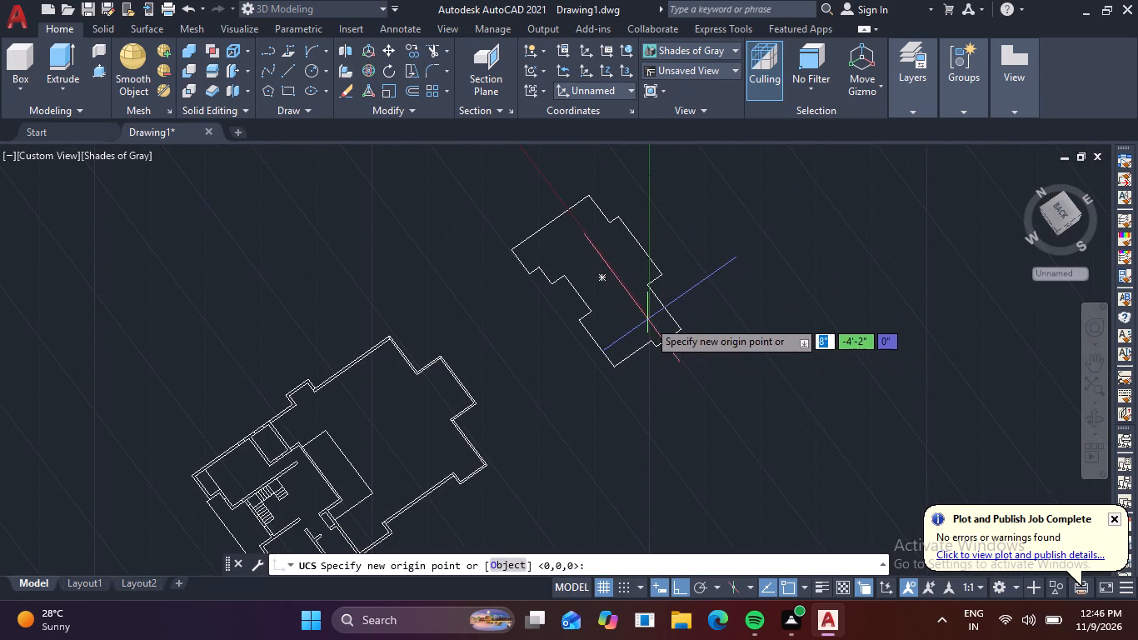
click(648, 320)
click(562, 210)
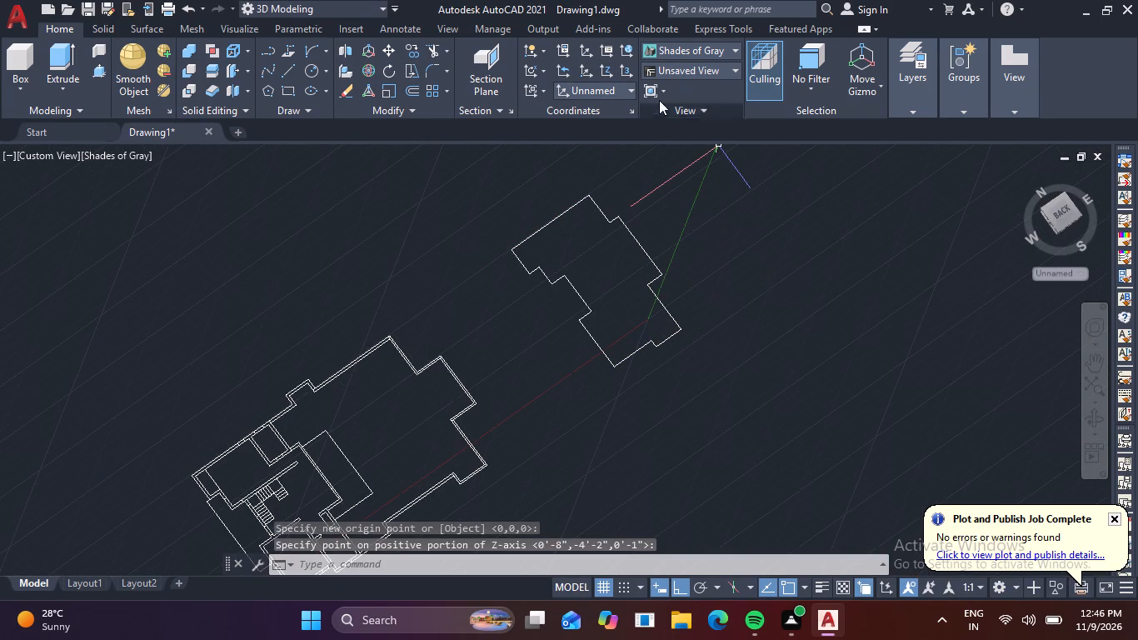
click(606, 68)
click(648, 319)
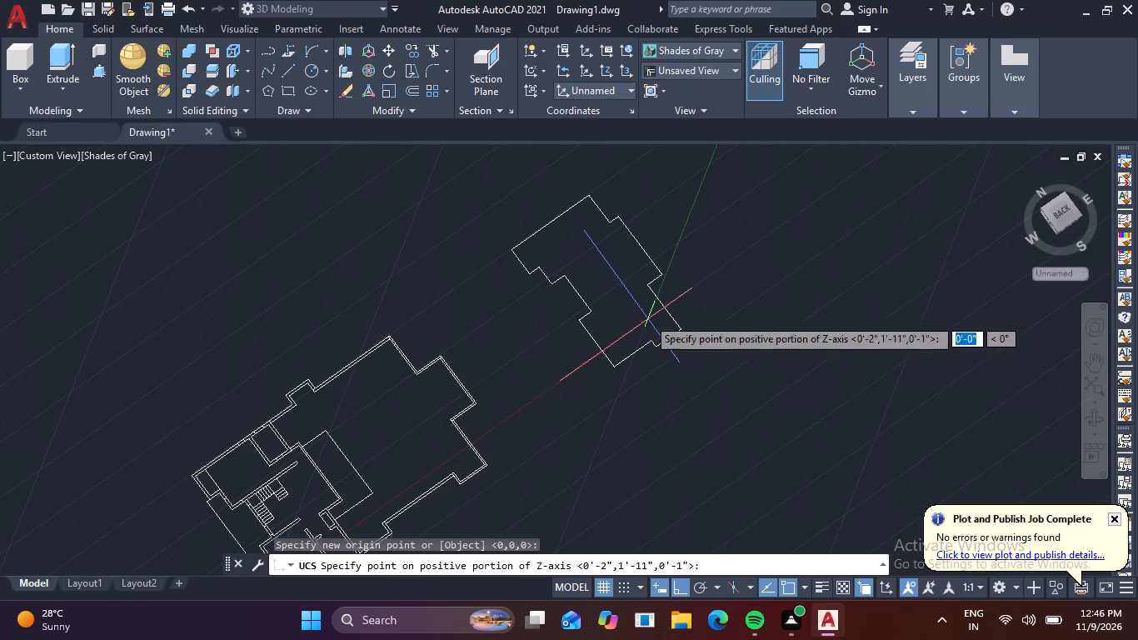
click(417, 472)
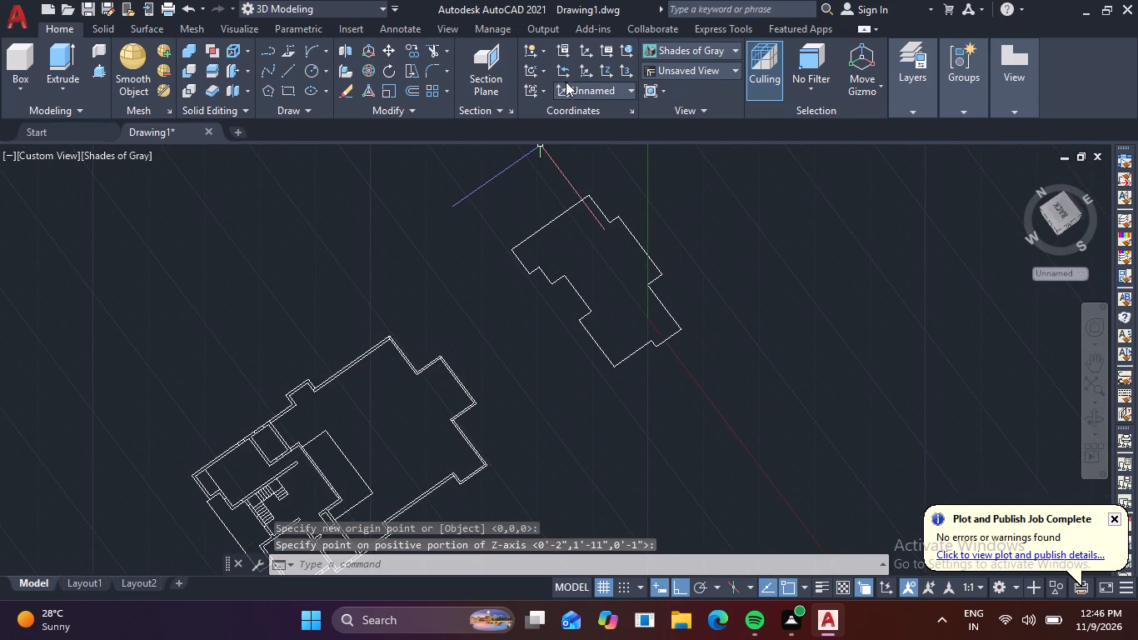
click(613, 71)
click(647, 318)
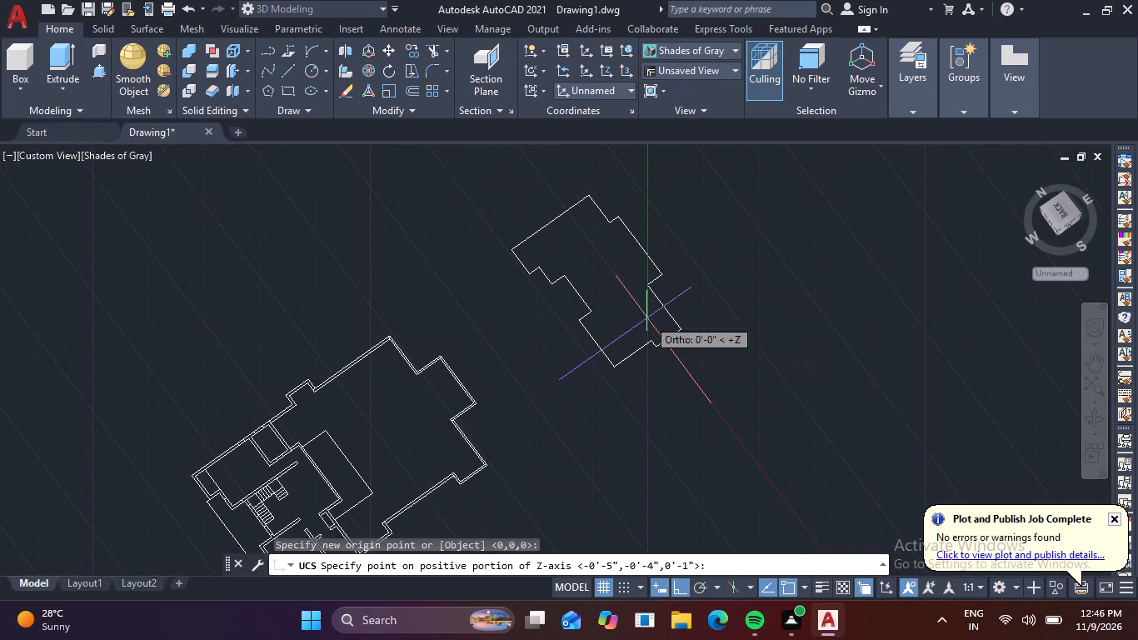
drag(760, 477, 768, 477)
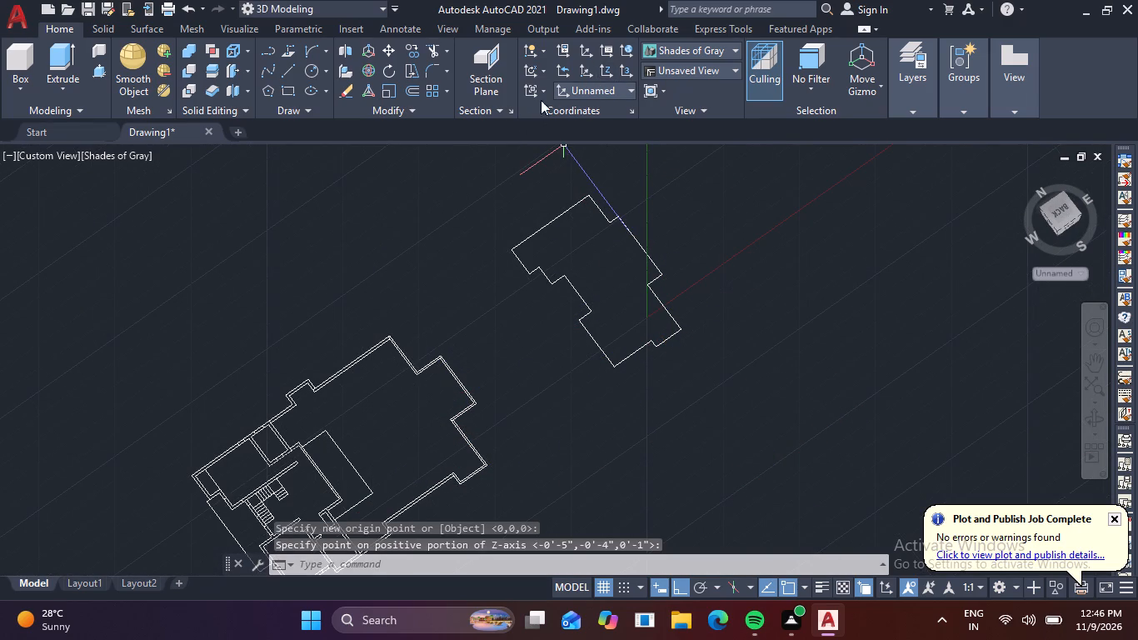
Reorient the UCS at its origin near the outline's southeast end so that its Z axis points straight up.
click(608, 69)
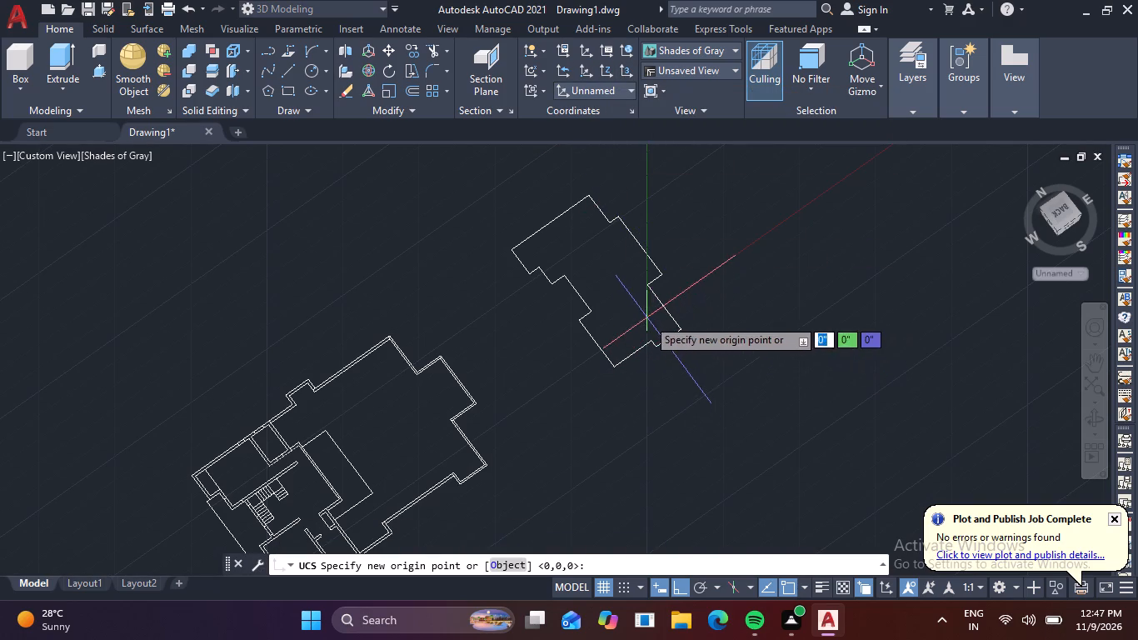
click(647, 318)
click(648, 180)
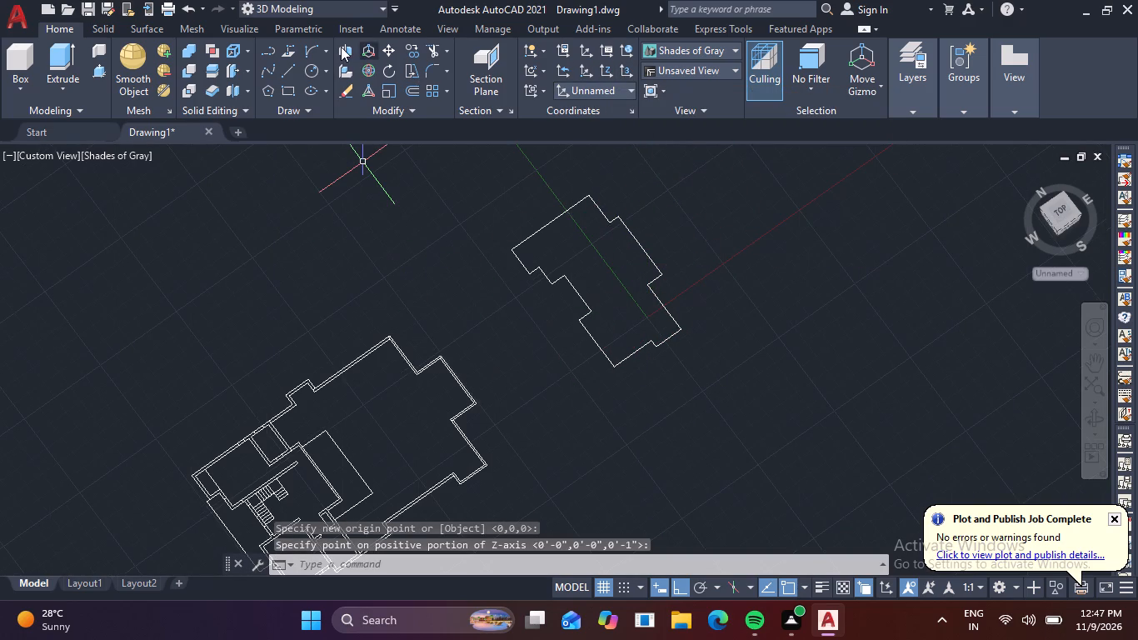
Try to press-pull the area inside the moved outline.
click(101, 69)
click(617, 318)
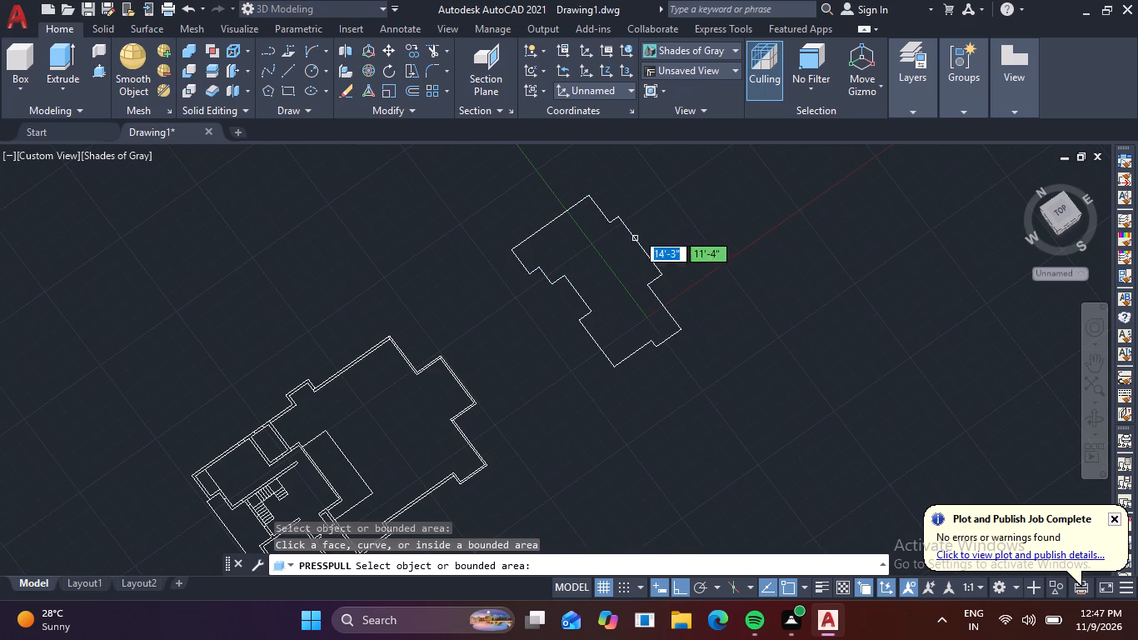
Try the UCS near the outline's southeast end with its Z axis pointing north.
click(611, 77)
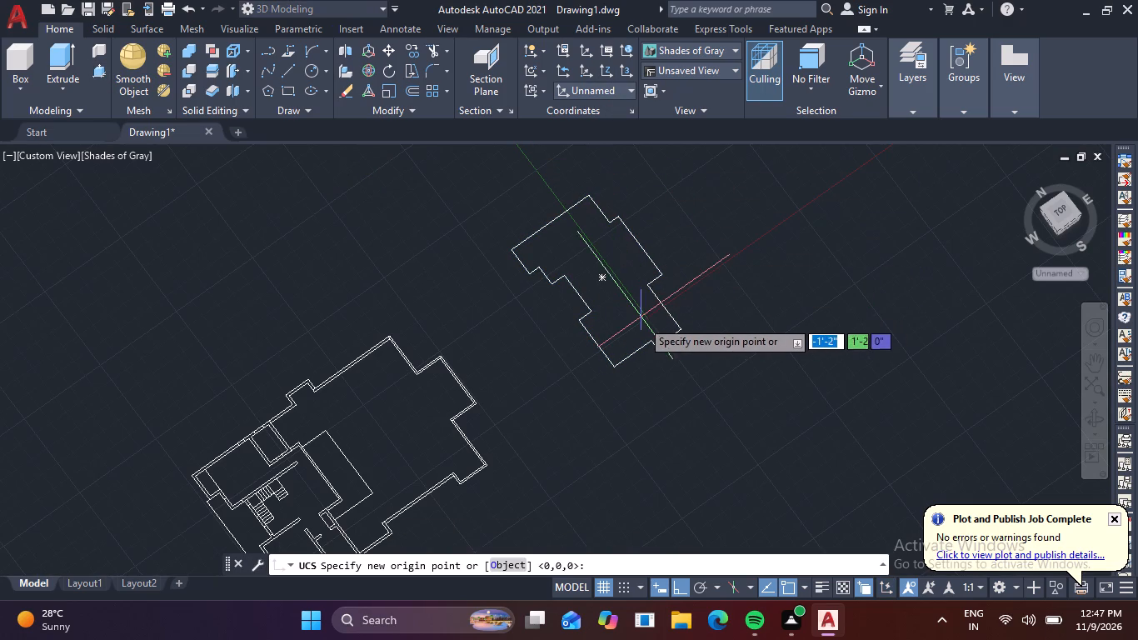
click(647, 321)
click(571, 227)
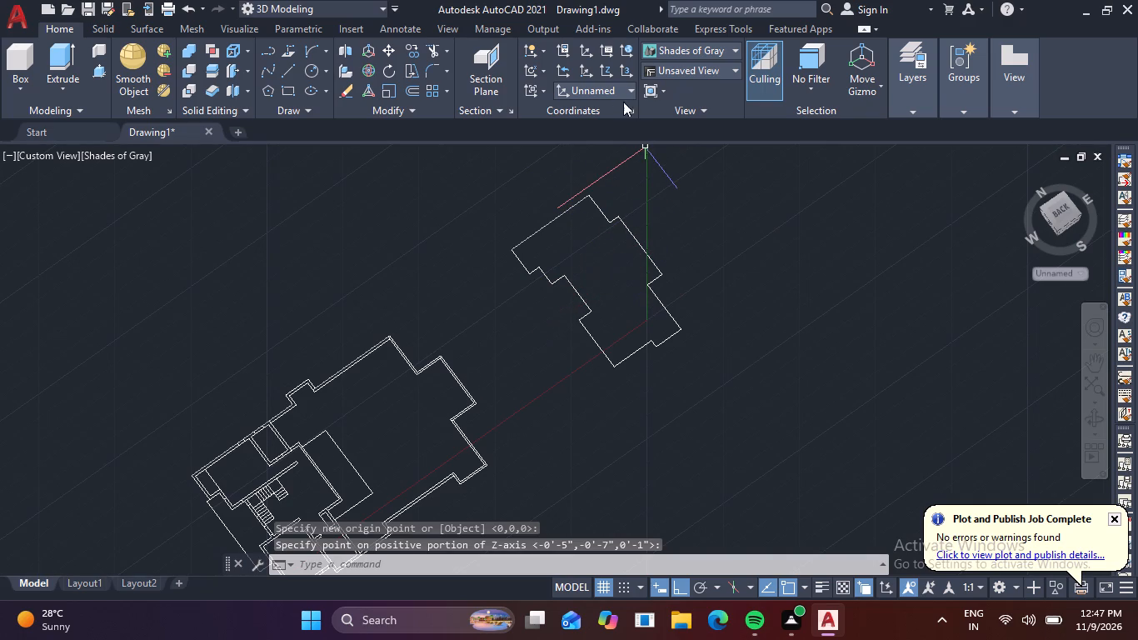
Reorient the UCS near the outline's southeast end so that its Z axis points west.
click(609, 70)
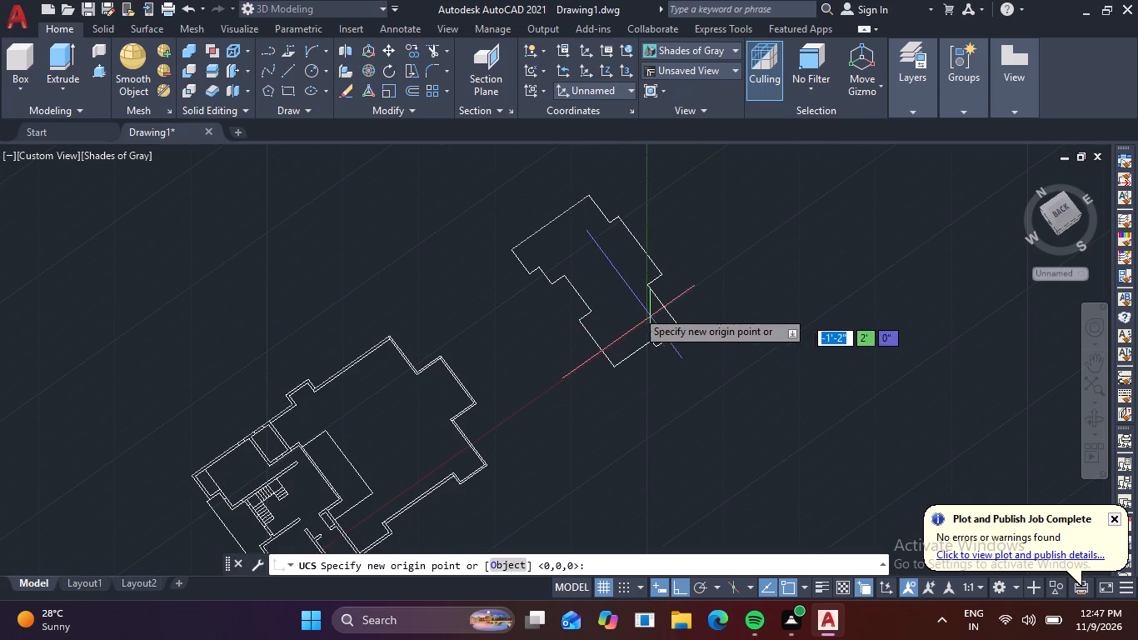
click(653, 315)
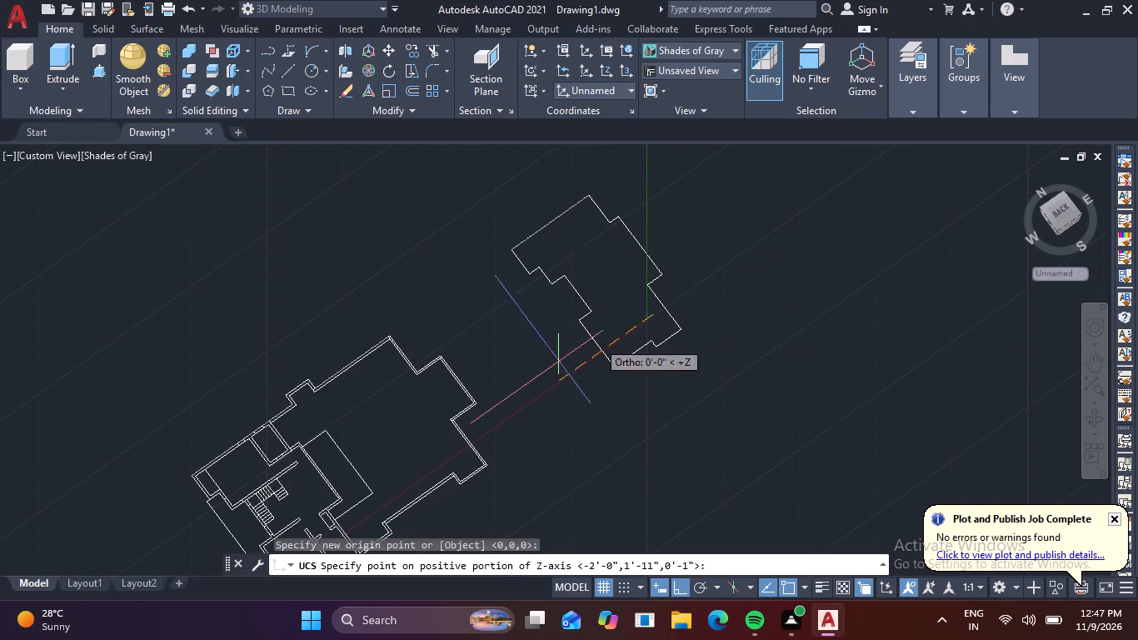
click(512, 395)
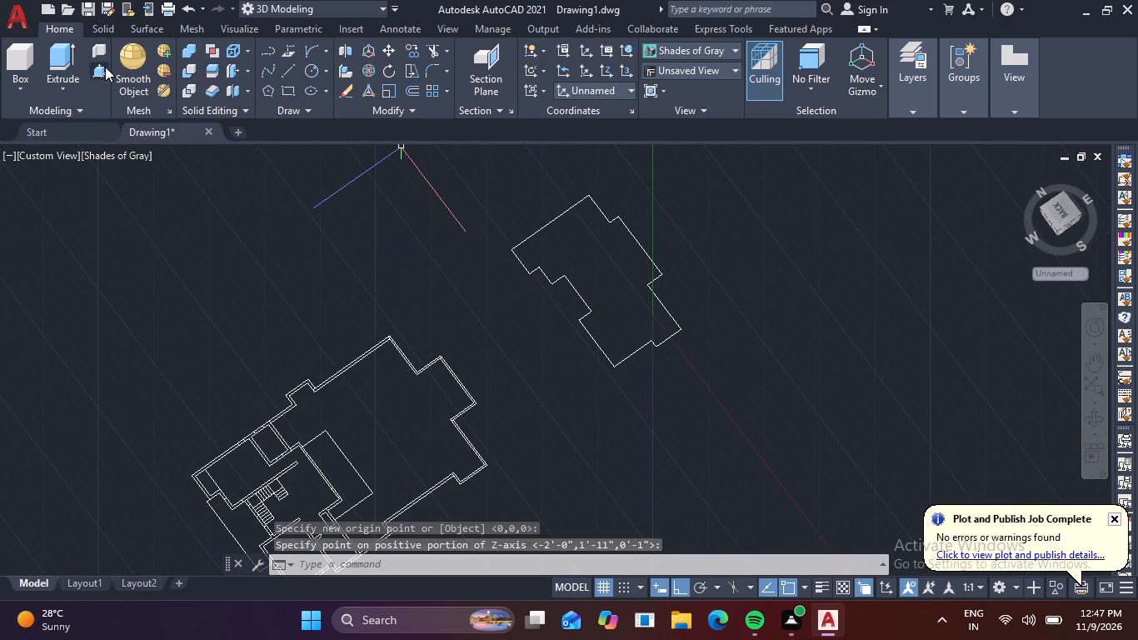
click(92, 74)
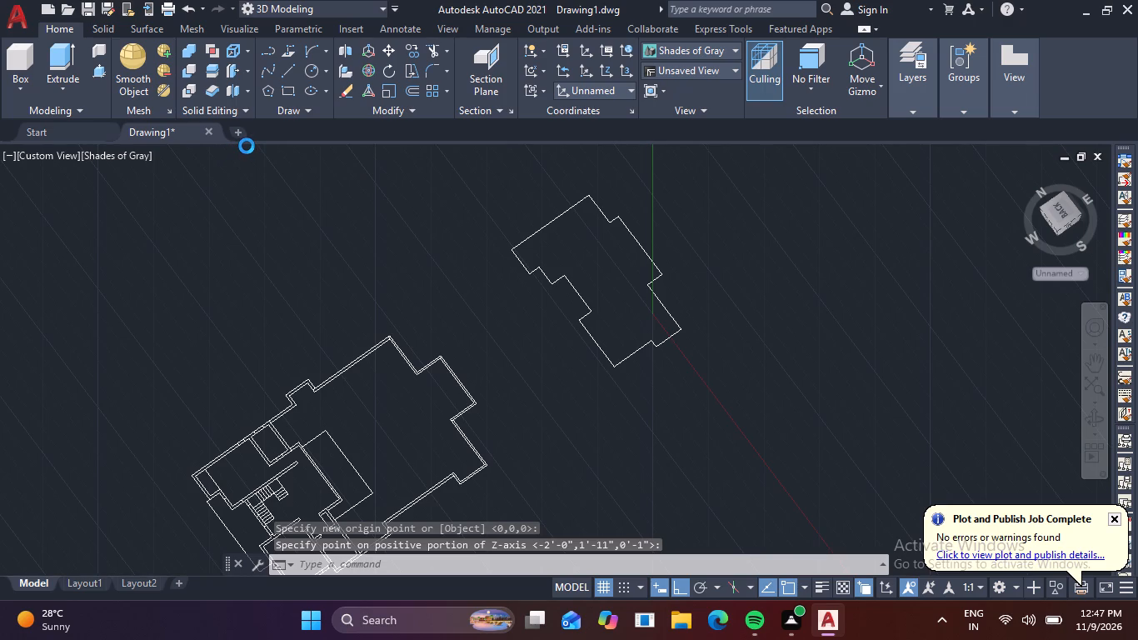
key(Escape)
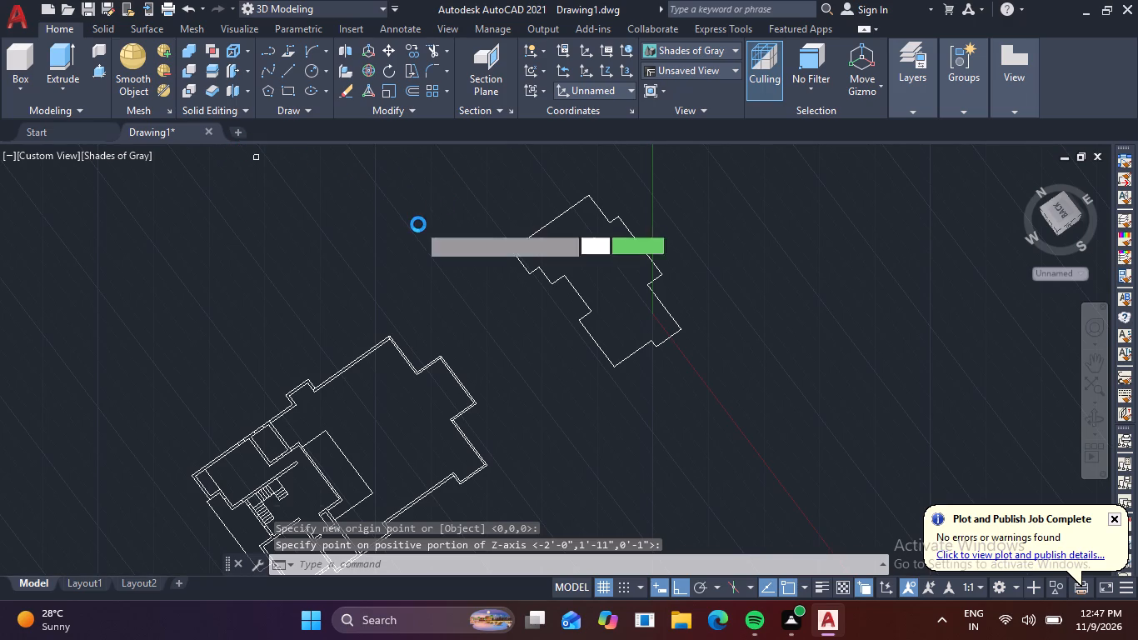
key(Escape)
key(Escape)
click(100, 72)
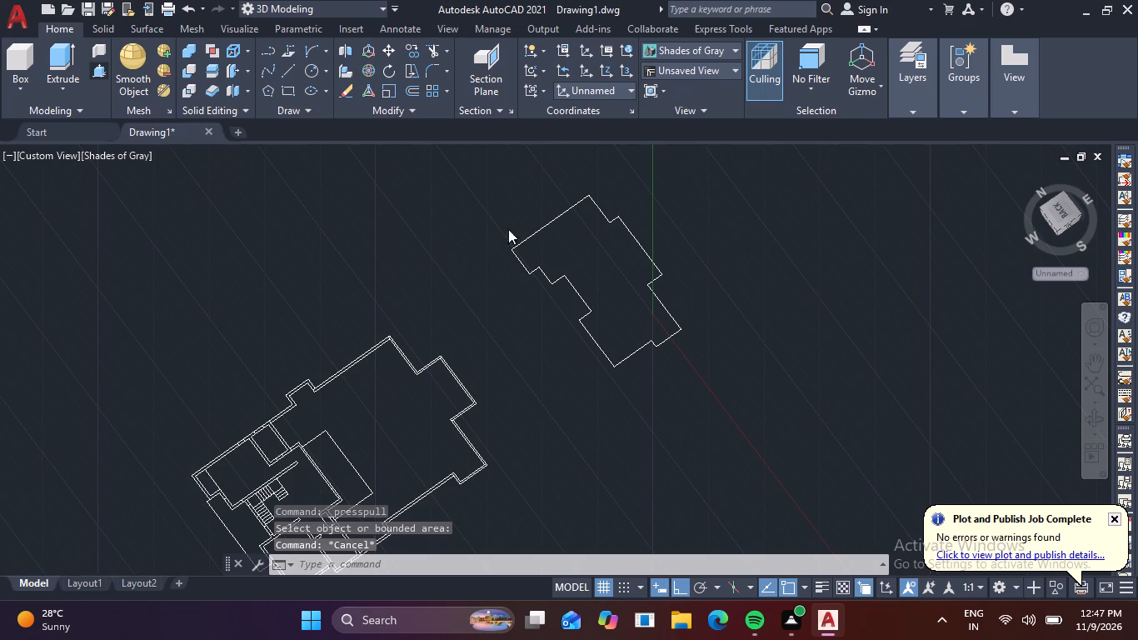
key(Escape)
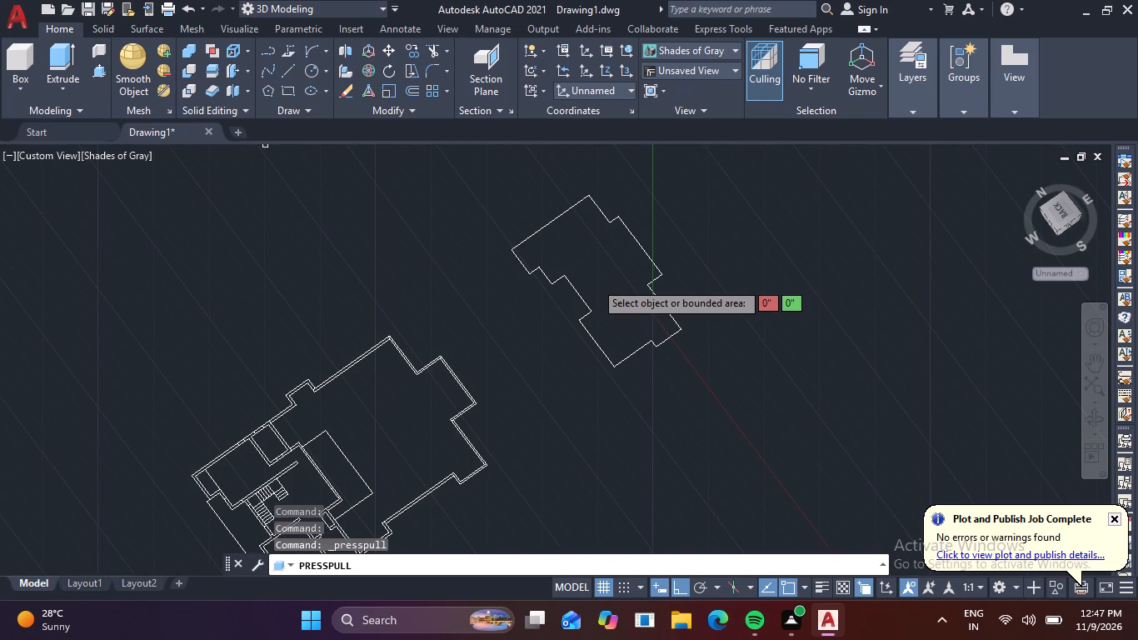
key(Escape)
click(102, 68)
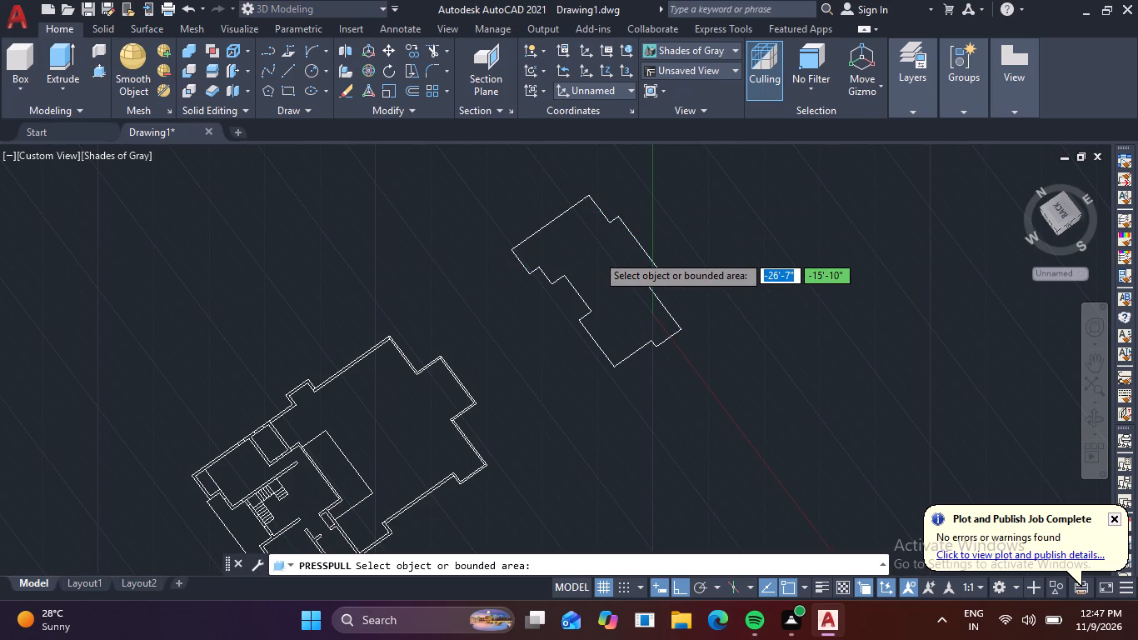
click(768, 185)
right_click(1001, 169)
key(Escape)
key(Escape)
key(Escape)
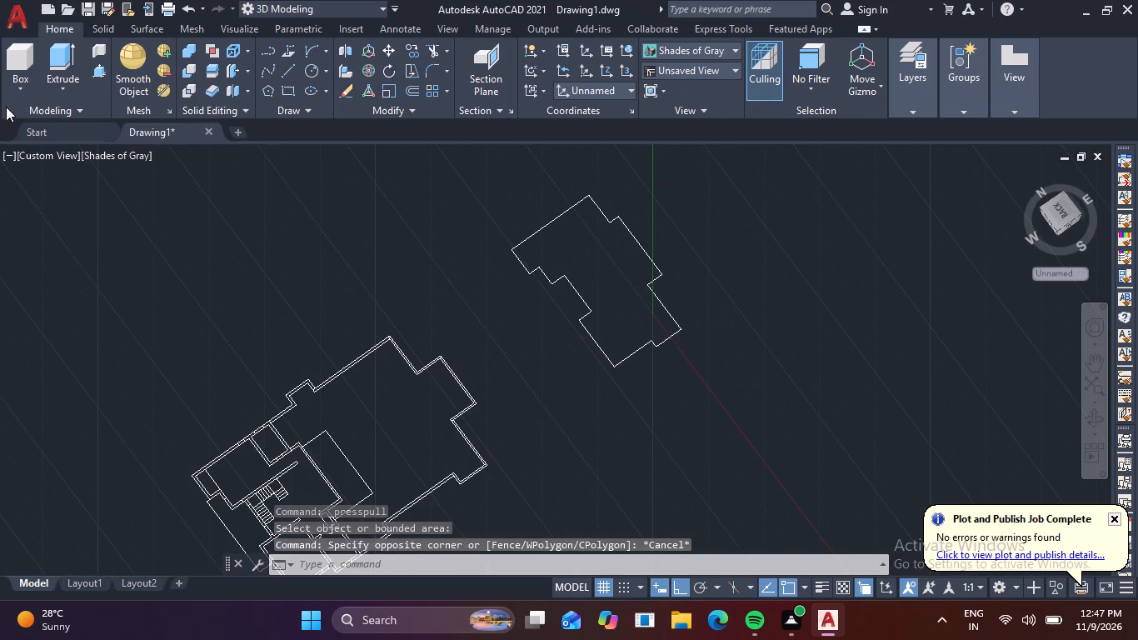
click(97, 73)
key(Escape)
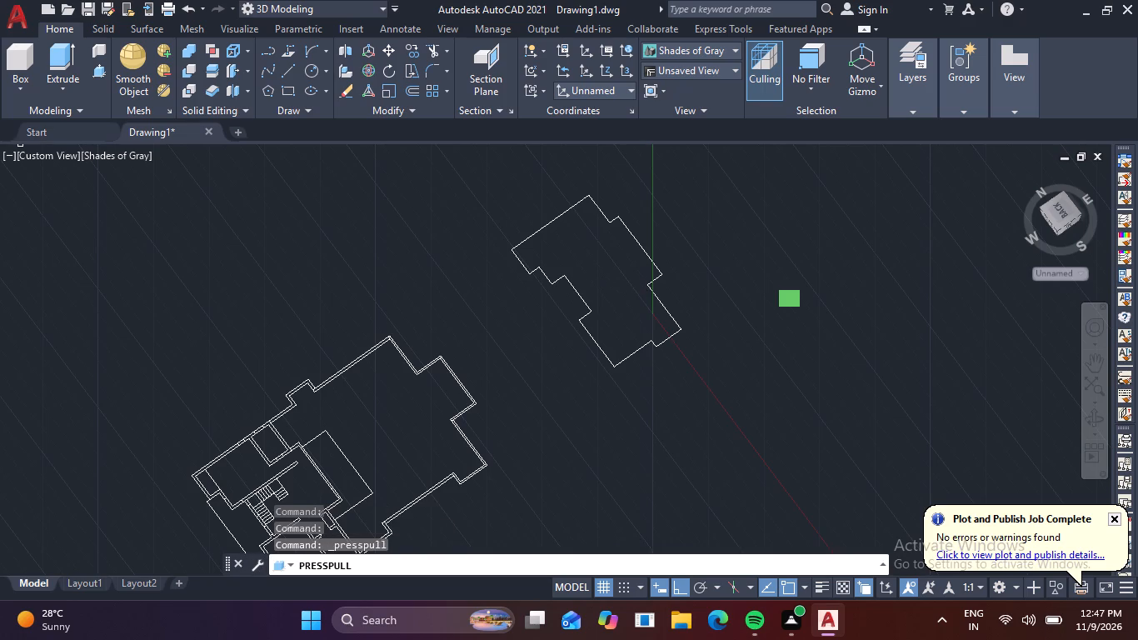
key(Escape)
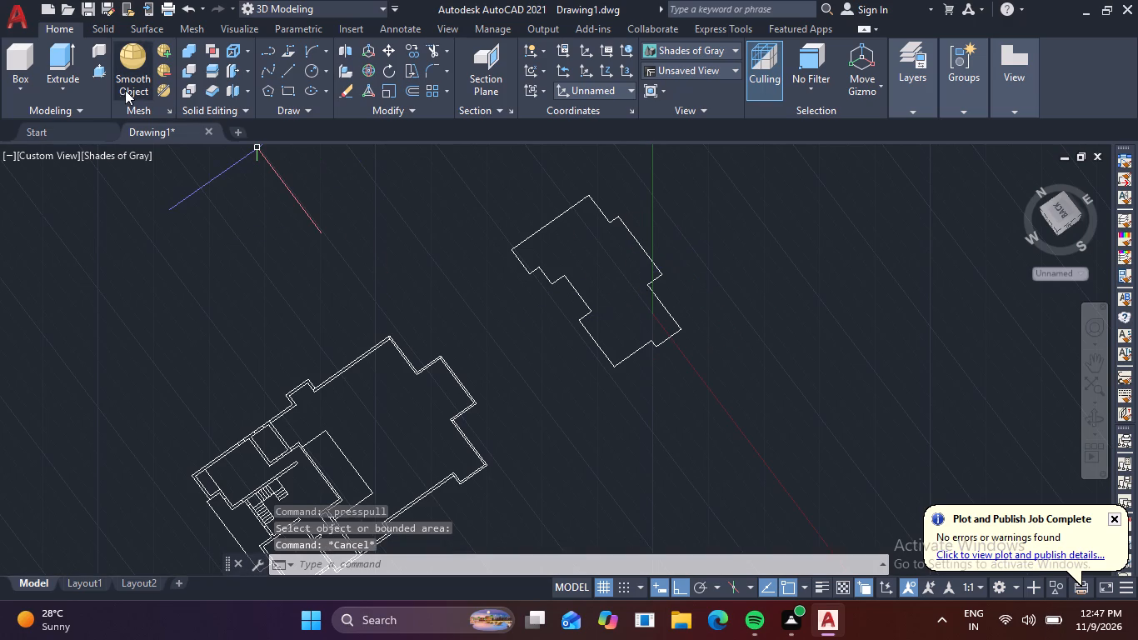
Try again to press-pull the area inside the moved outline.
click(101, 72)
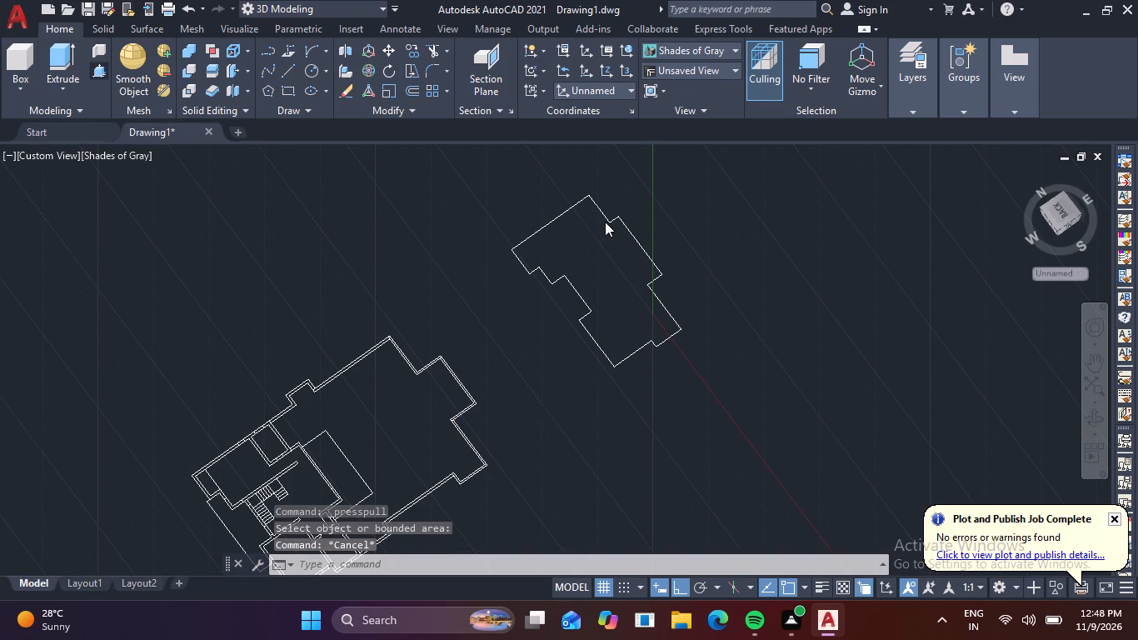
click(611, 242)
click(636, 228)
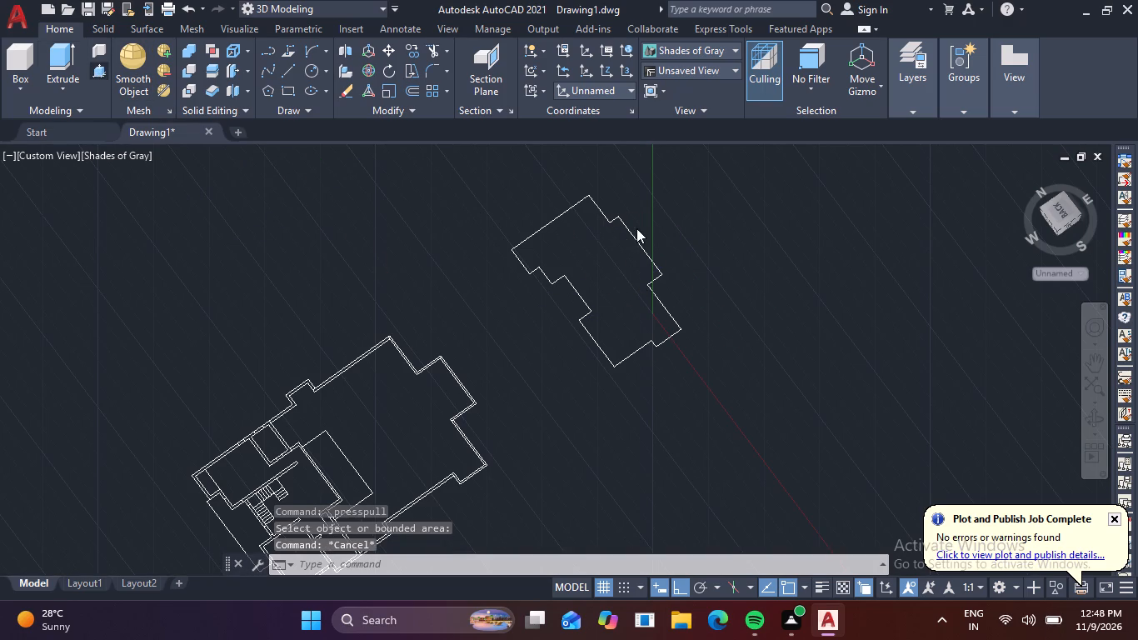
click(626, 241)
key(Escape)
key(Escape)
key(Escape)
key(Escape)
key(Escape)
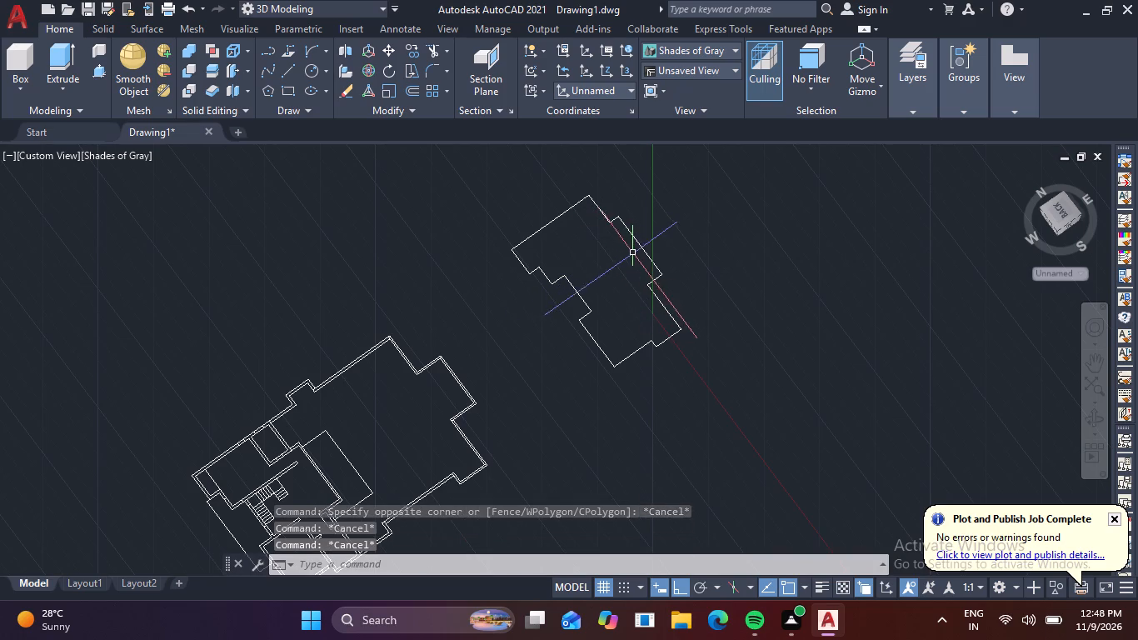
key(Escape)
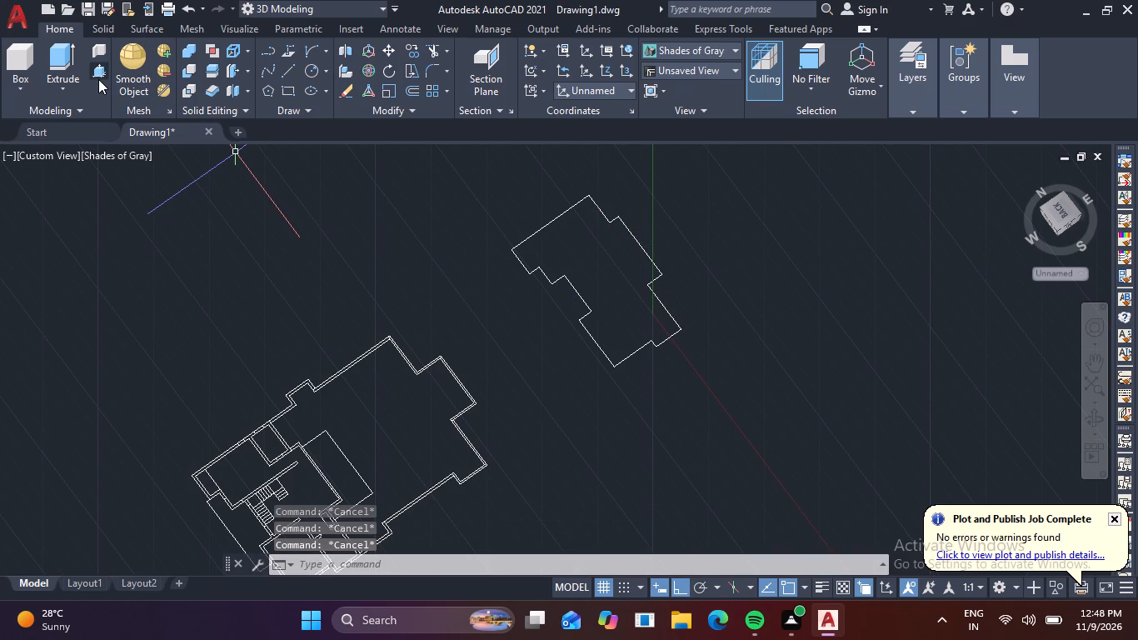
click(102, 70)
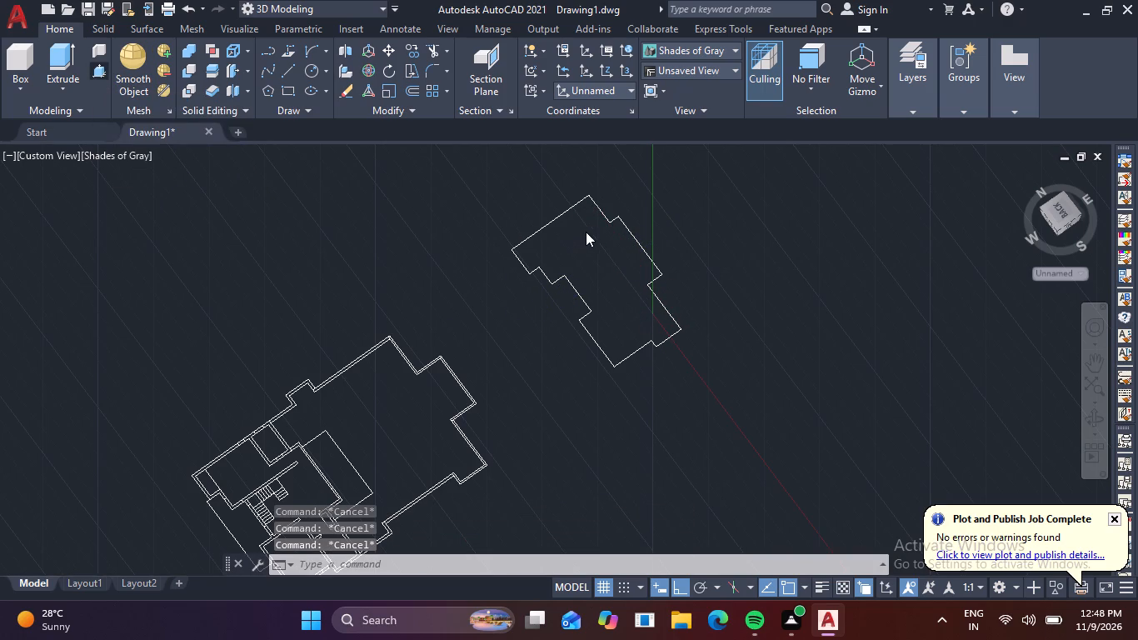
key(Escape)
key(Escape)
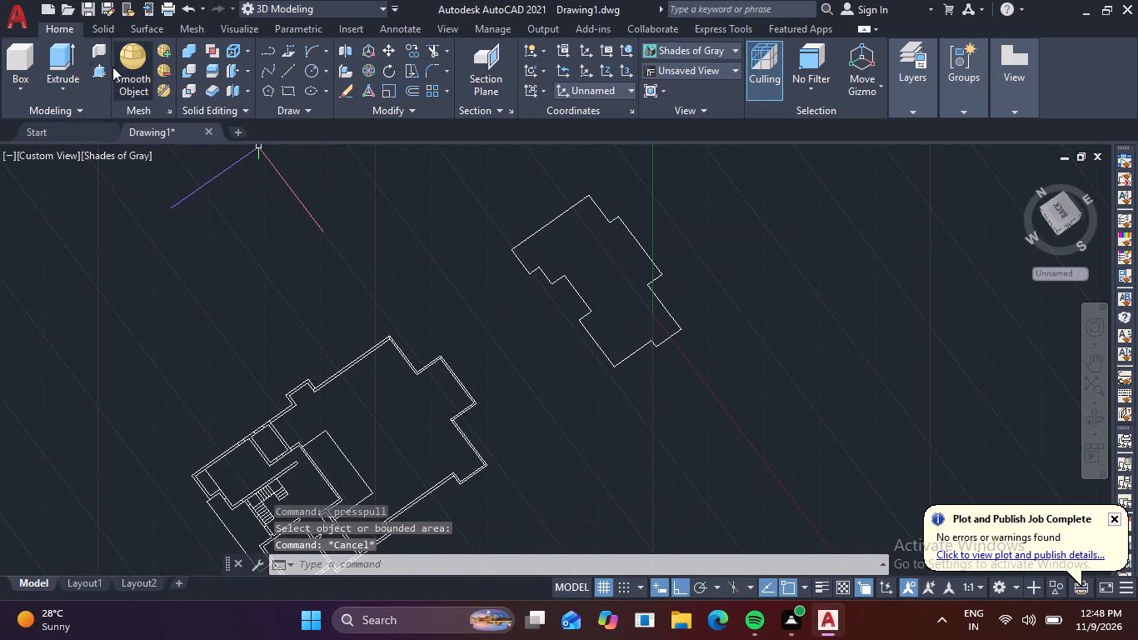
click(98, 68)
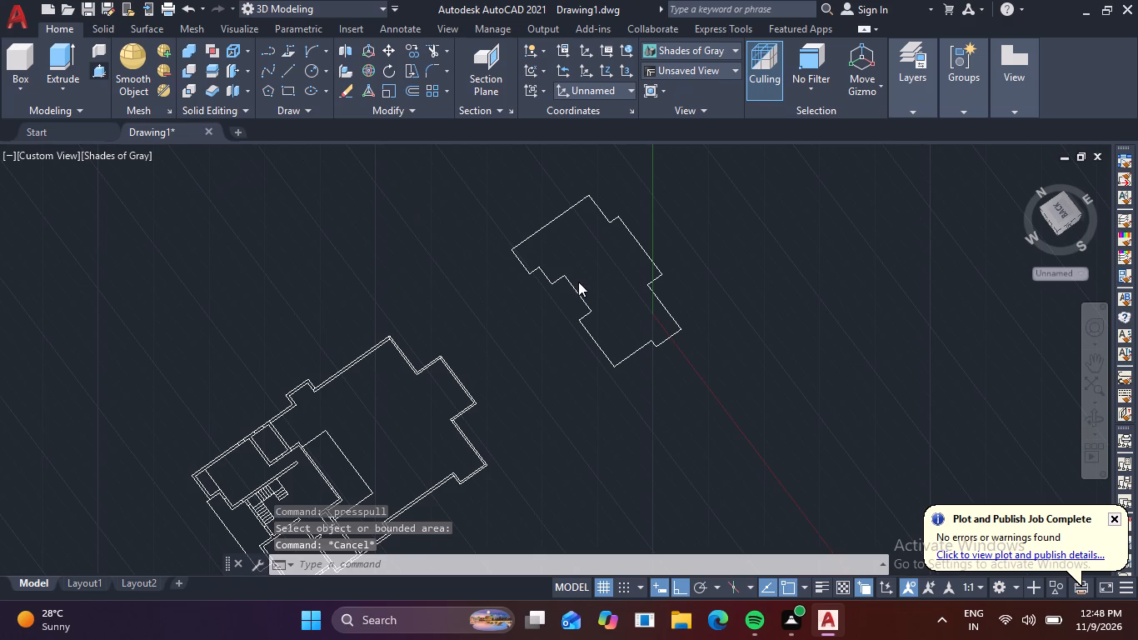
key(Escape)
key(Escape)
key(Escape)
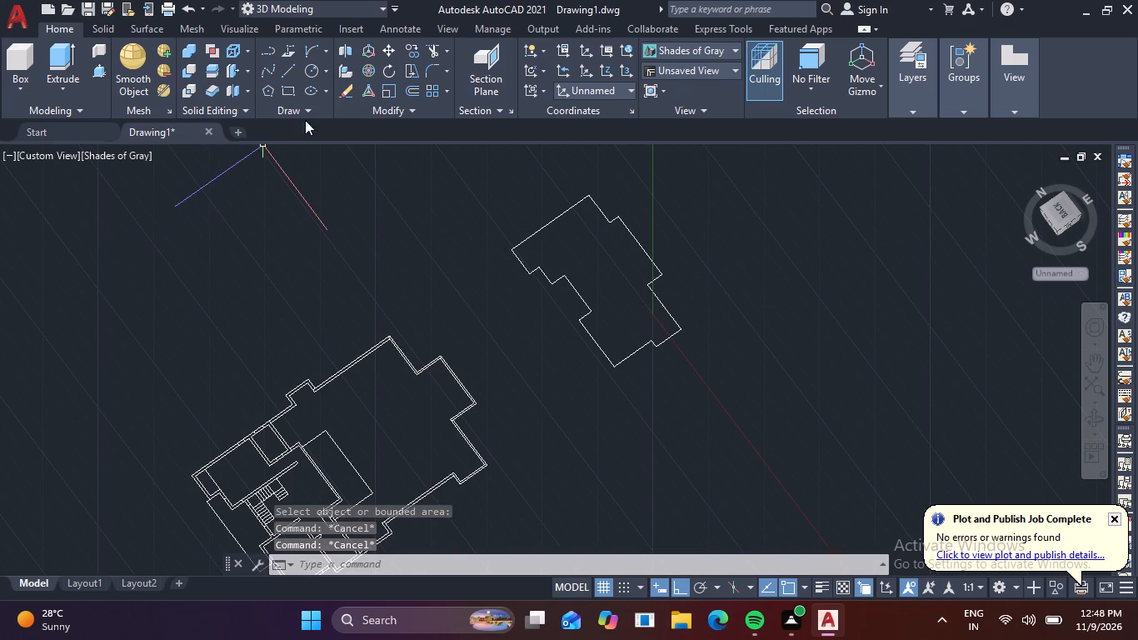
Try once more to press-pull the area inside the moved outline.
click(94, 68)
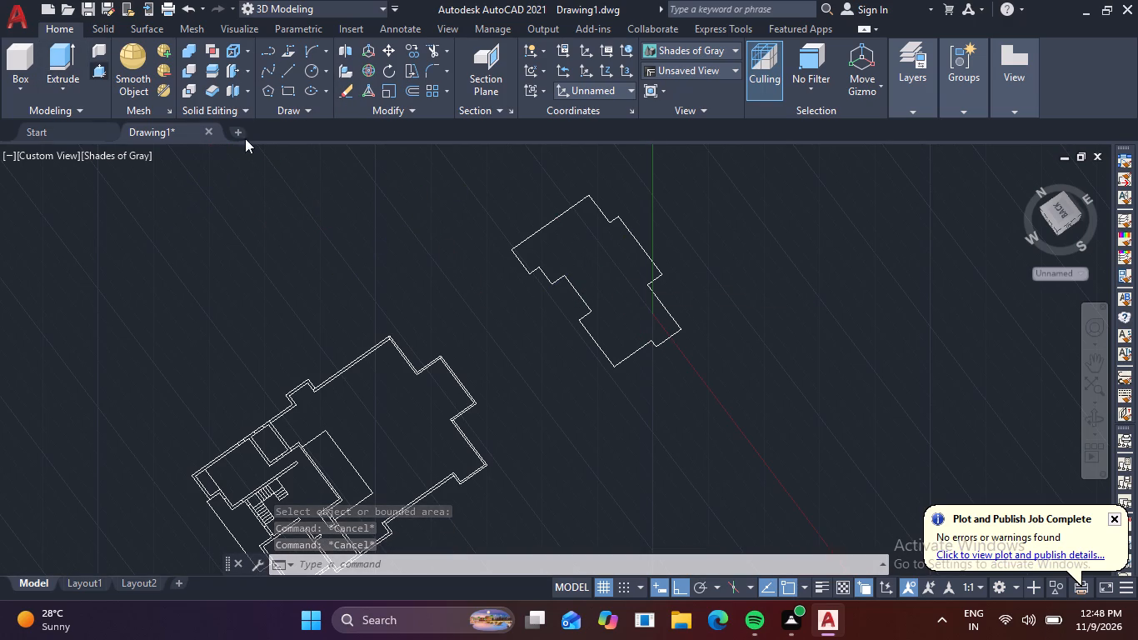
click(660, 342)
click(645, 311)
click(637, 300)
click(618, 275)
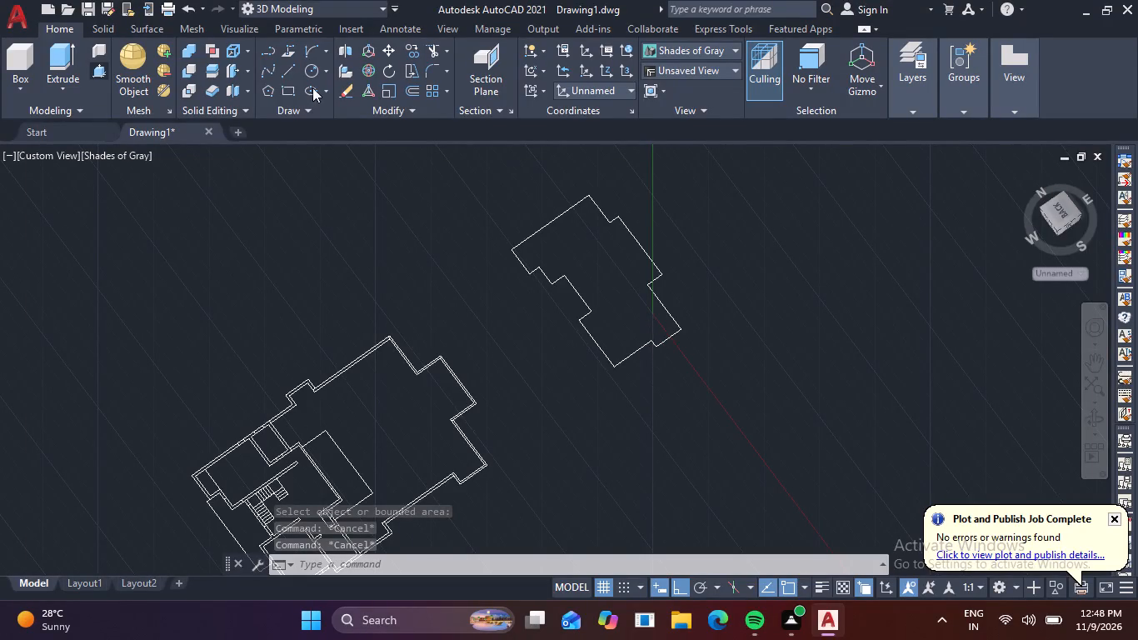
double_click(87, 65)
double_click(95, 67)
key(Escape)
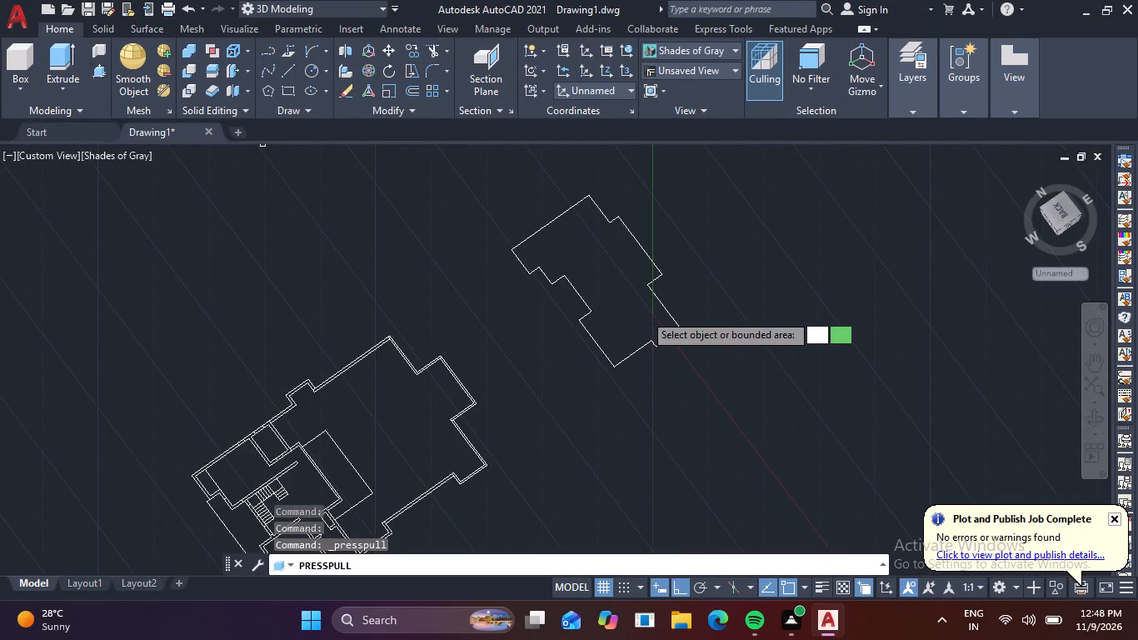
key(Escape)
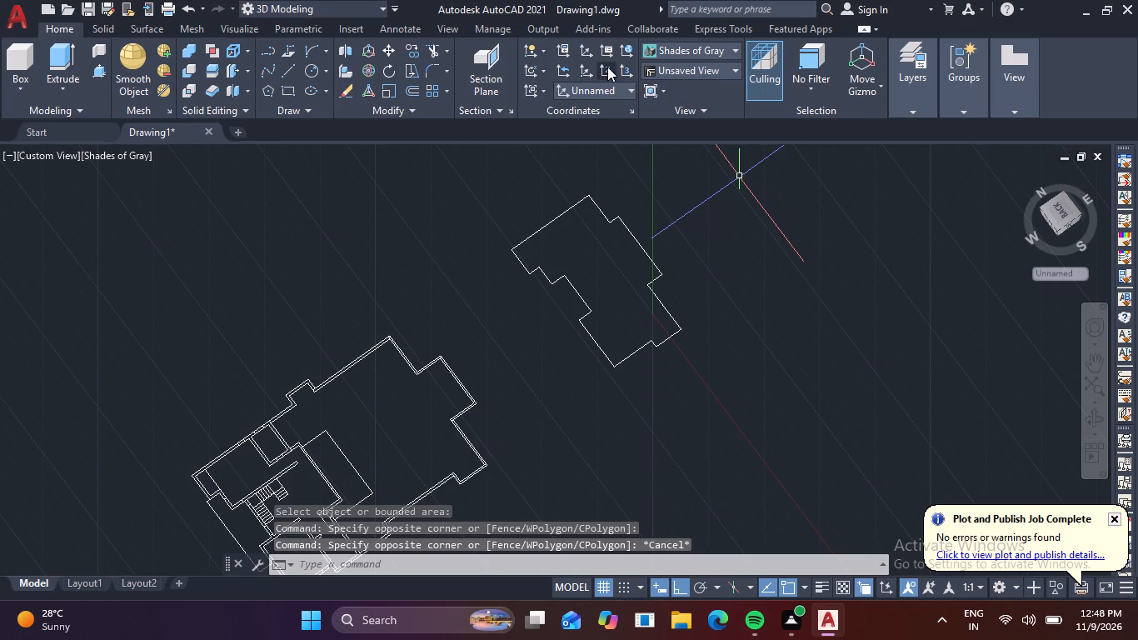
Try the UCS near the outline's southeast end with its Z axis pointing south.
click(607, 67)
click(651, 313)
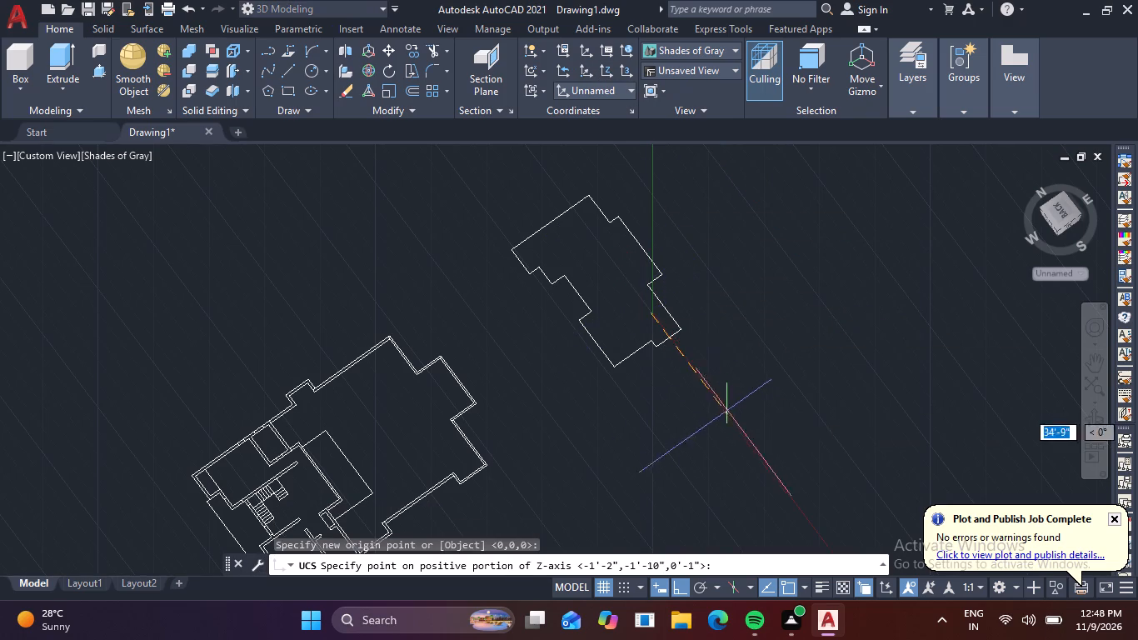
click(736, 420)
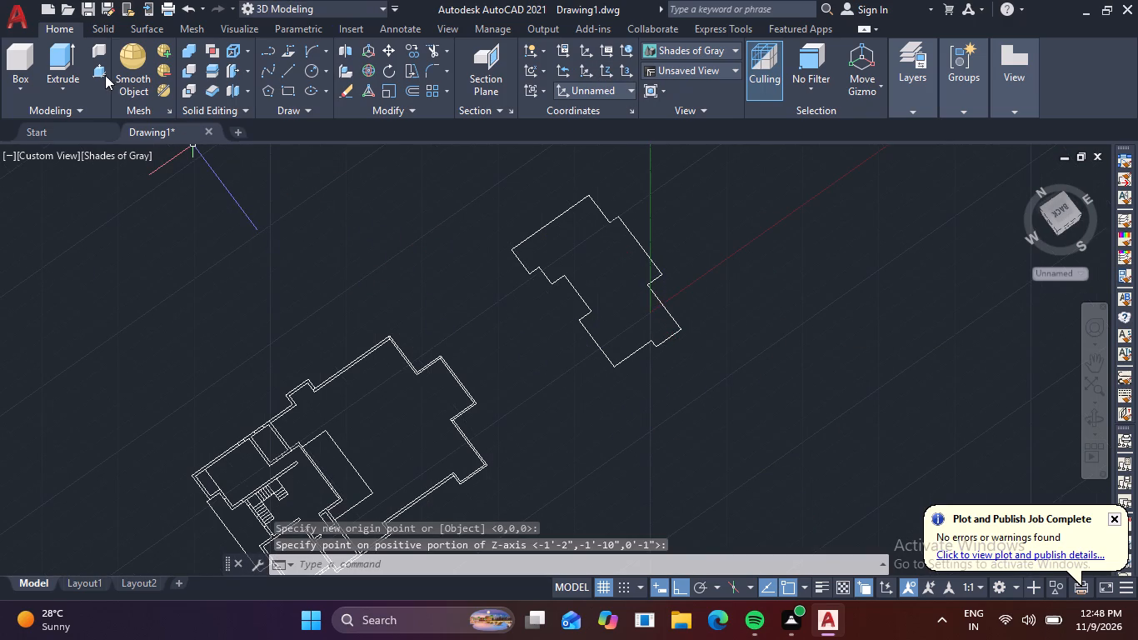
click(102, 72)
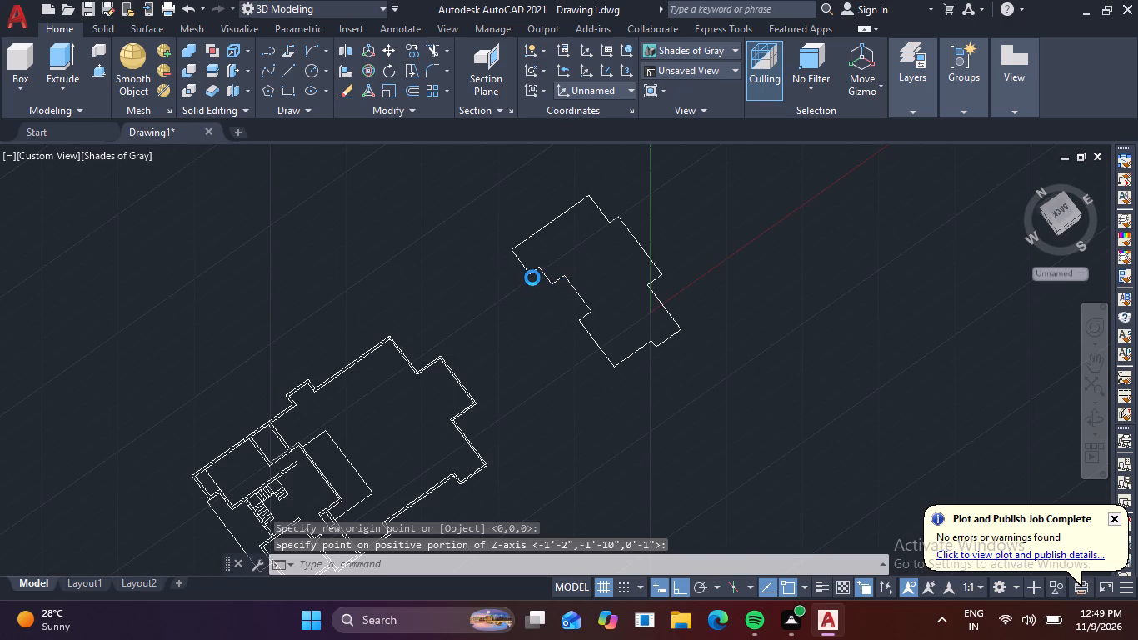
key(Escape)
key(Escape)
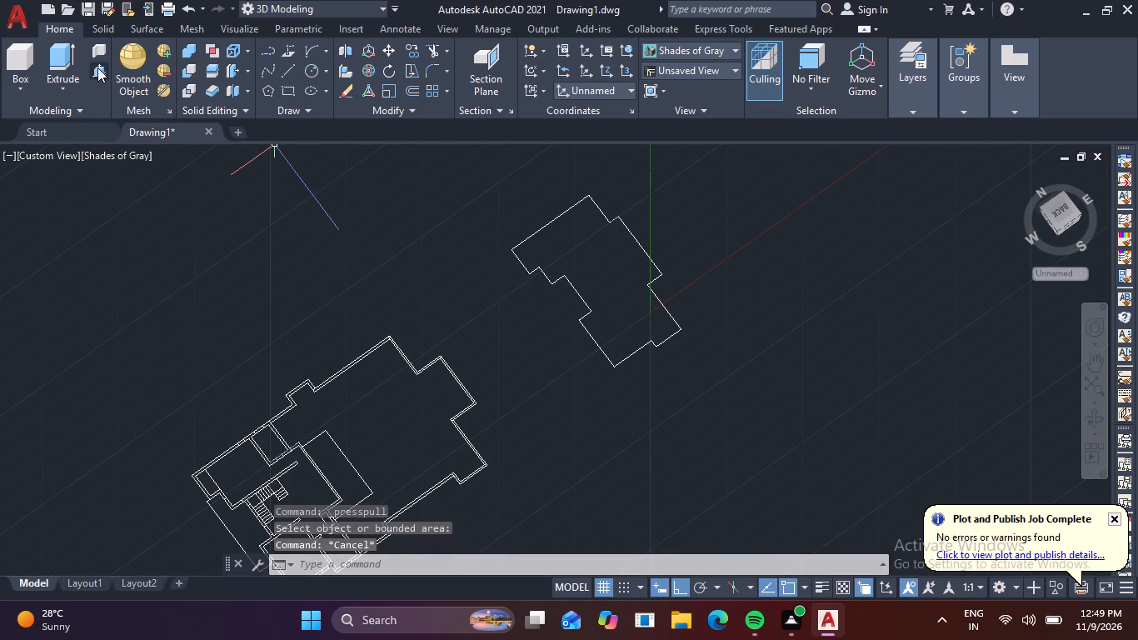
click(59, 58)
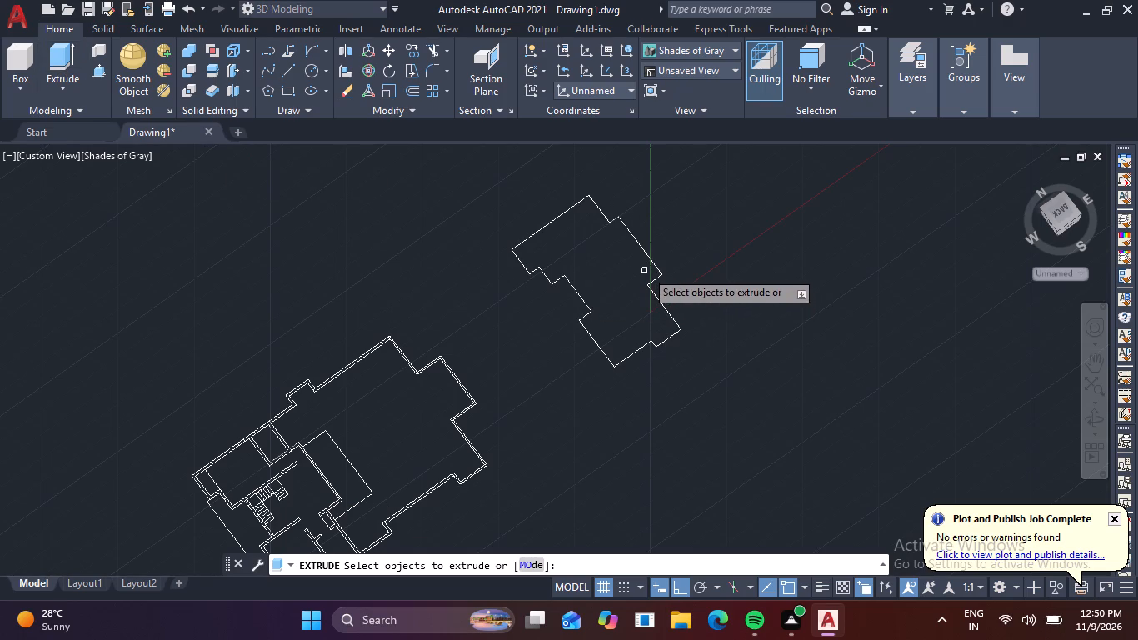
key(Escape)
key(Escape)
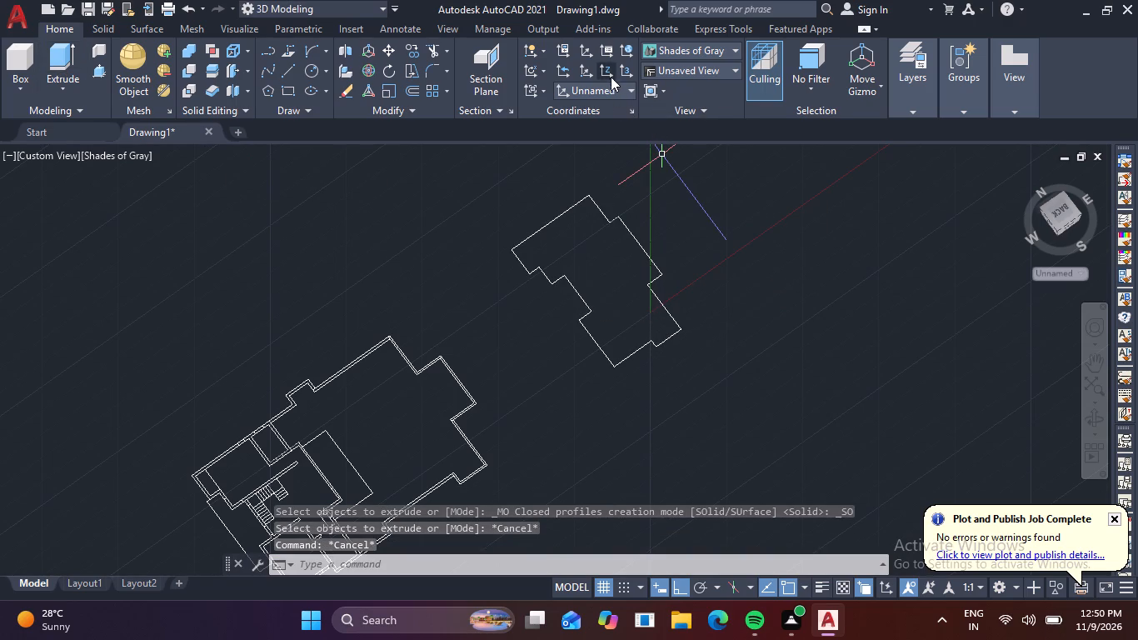
Reorient the UCS near the outline's southeast end so that its Z axis points east.
click(606, 73)
click(652, 311)
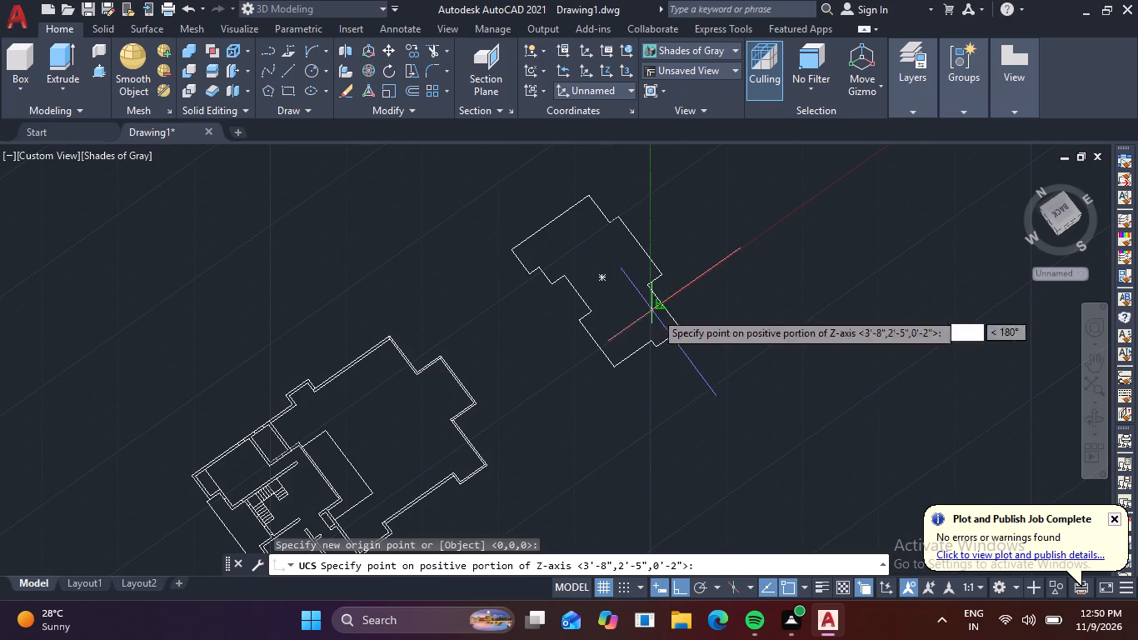
click(785, 241)
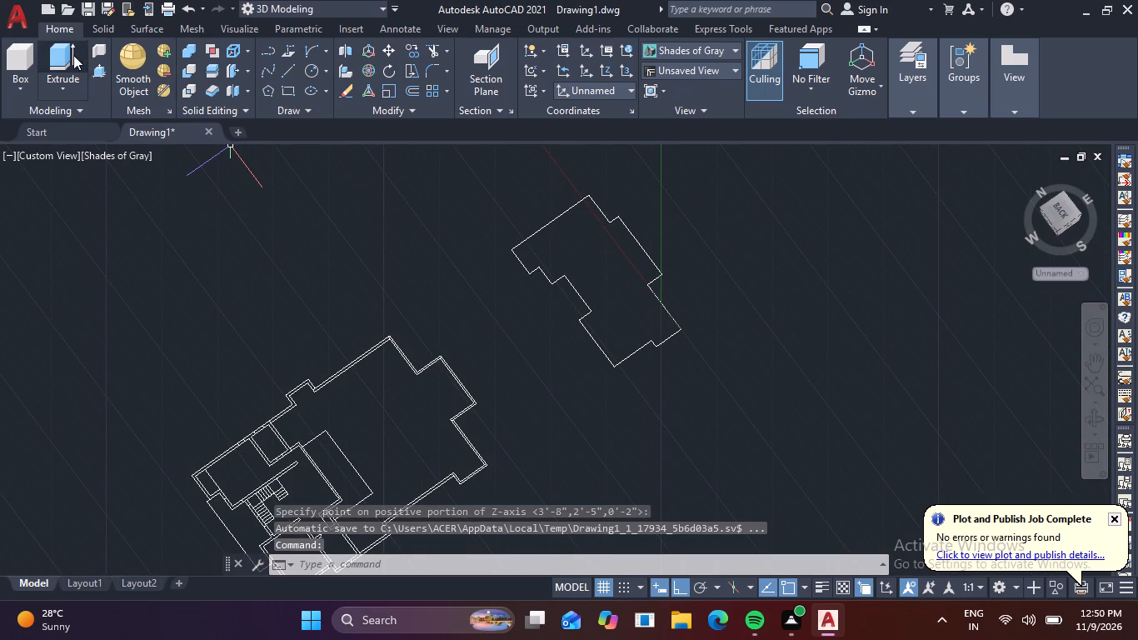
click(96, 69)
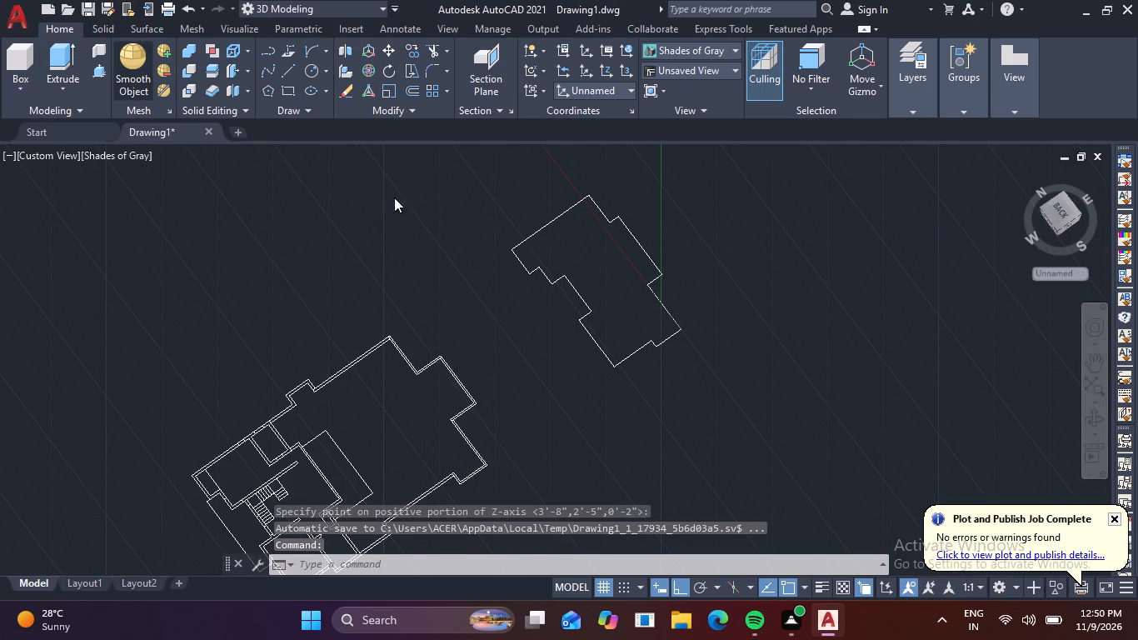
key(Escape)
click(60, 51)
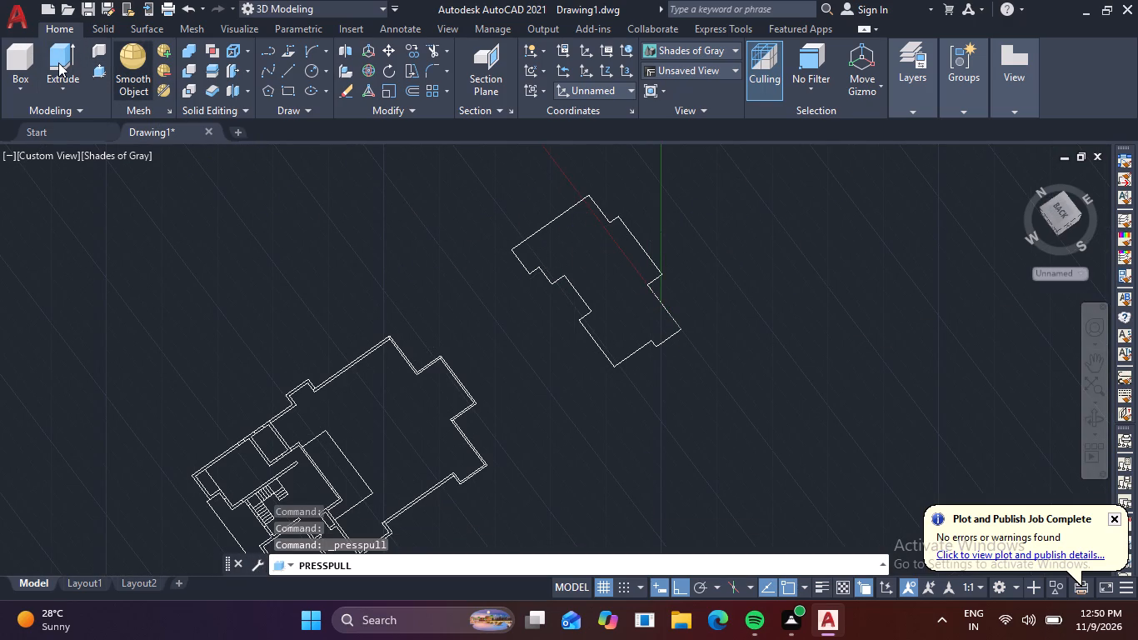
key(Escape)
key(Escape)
Extrude the second floor's moved outer outline as a solid with a height of 6".
click(58, 62)
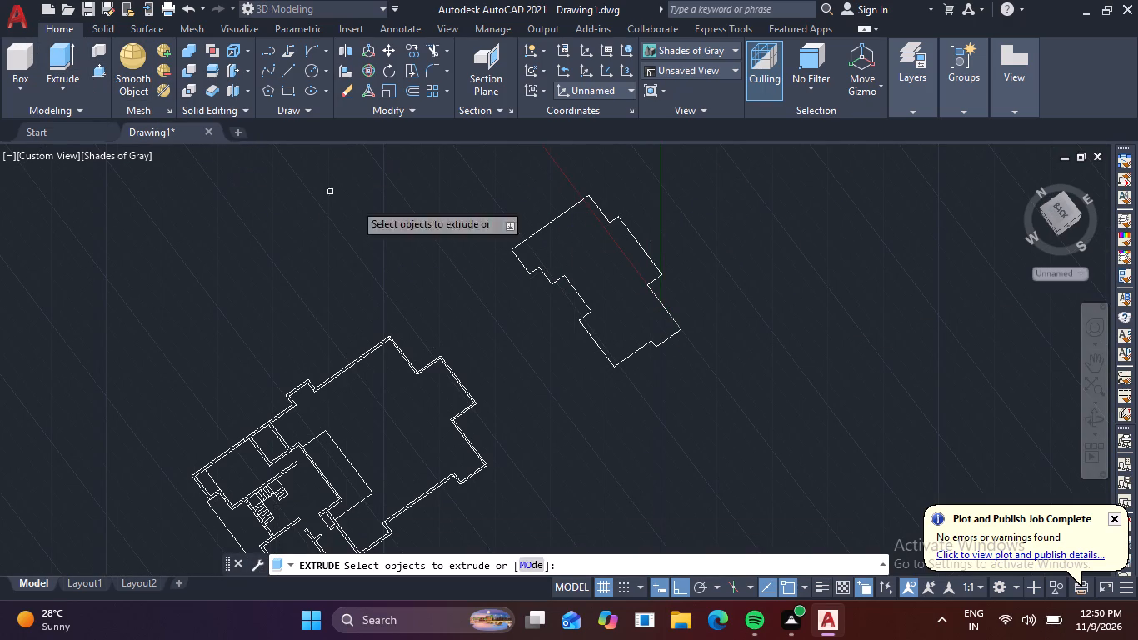
click(585, 302)
click(590, 269)
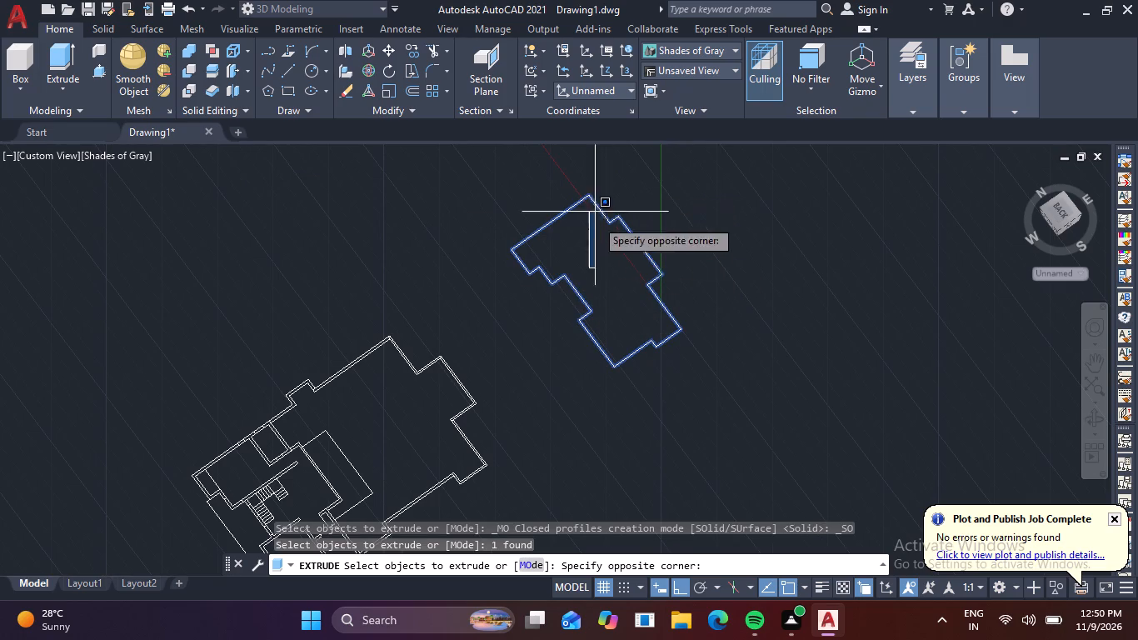
click(601, 245)
shift+middle_drag(610, 294, 636, 252)
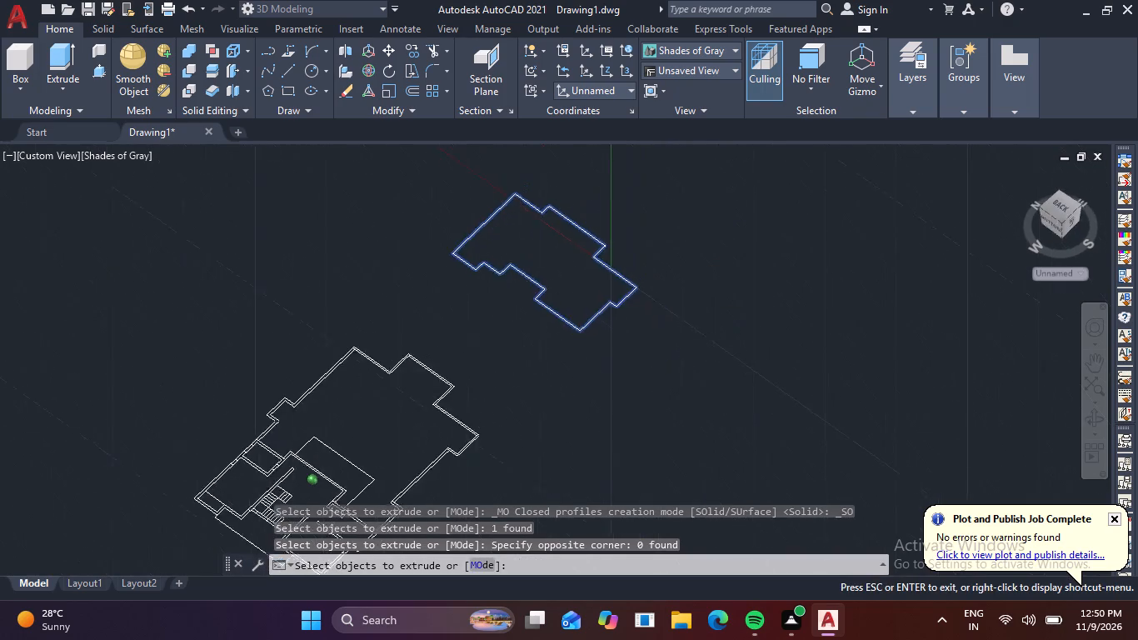
shift+middle_drag(636, 252, 639, 212)
click(572, 342)
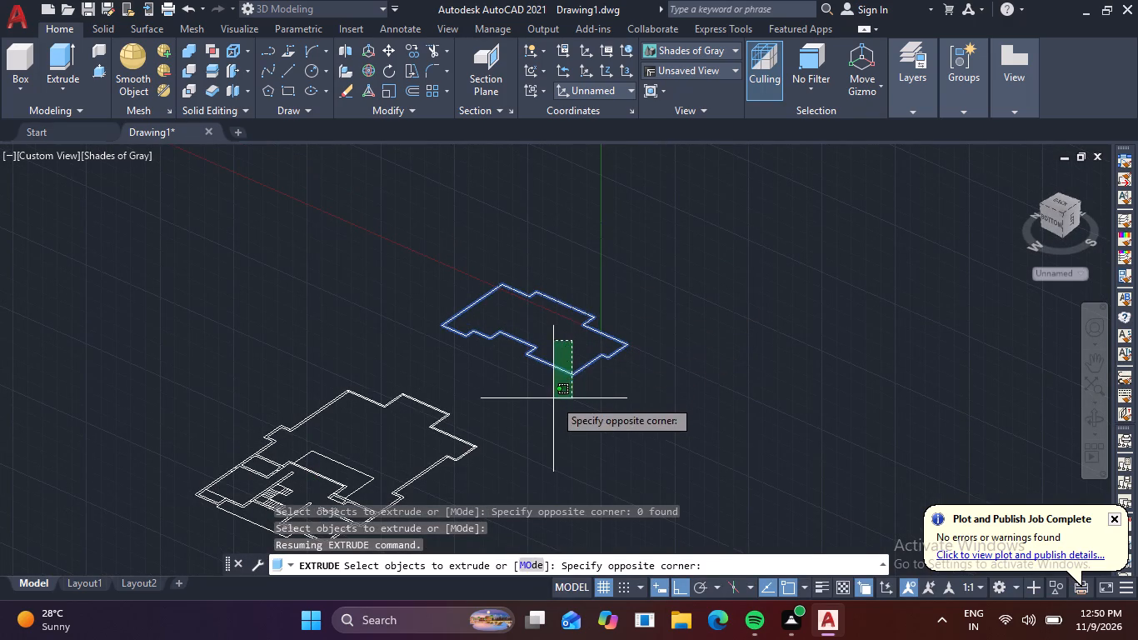
drag(554, 399, 562, 392)
click(554, 352)
click(567, 300)
key(space)
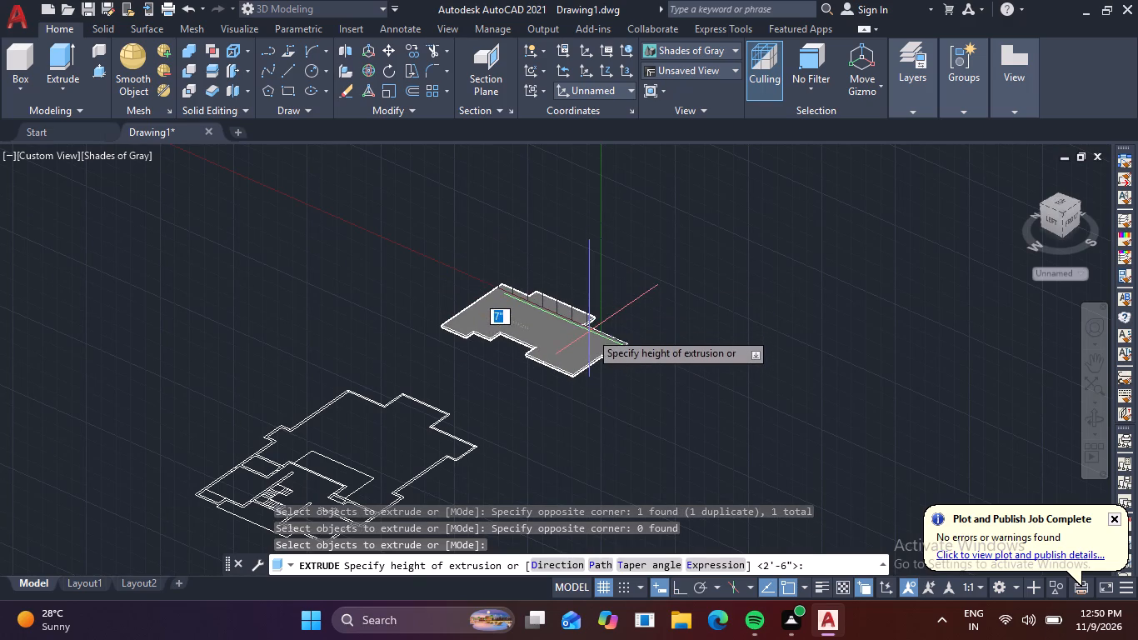
scroll(594, 316, up, 2)
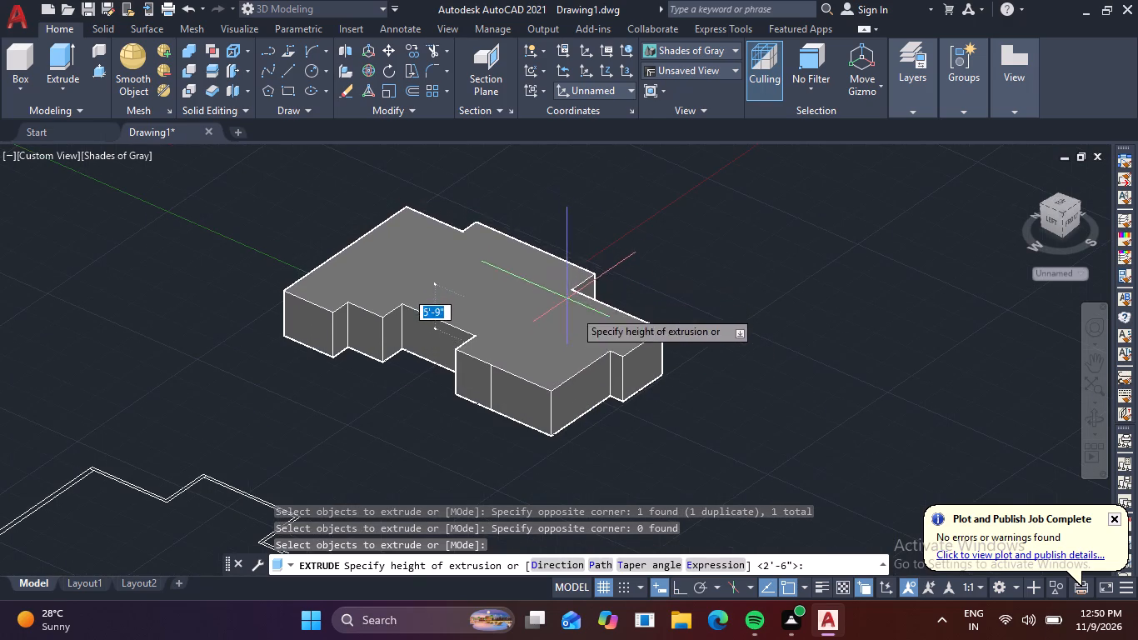
text(6)
key(space)
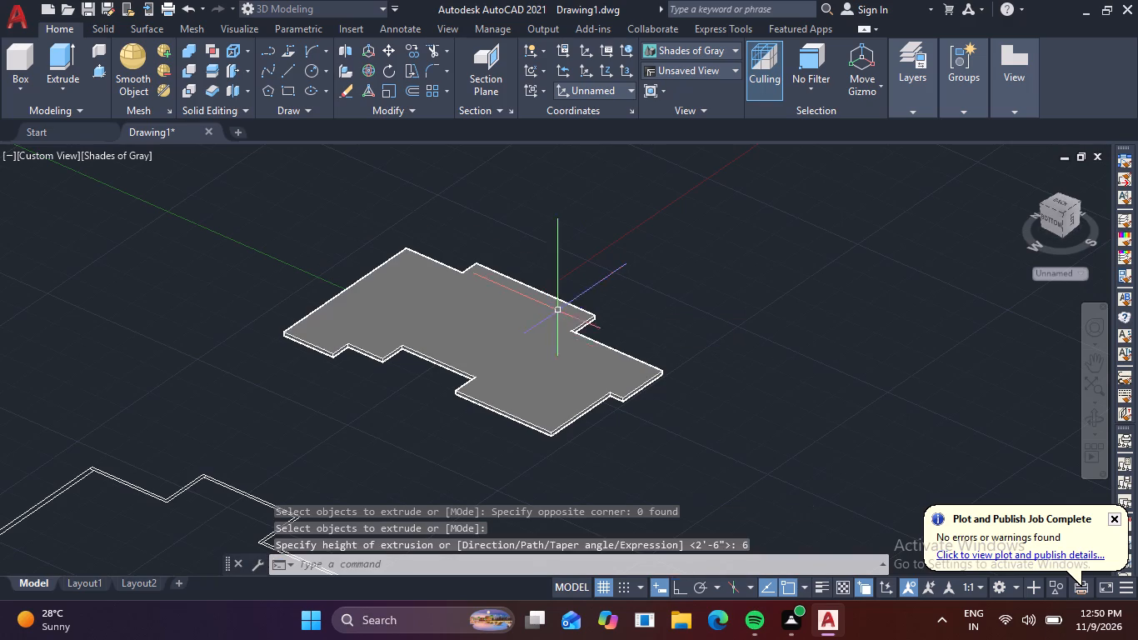
key(Escape)
Move the slab by its bottom southwest corner onto the matching top outer corner of the second floor walls.
scroll(567, 428, up, 3)
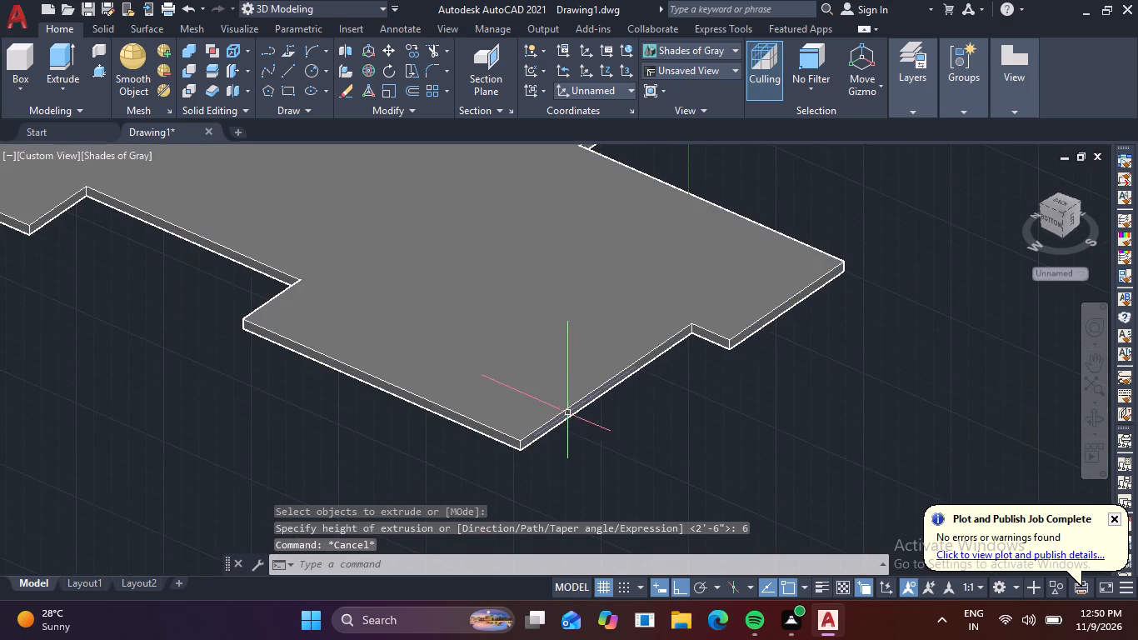
click(567, 412)
scroll(571, 444, up, 3)
key(m)
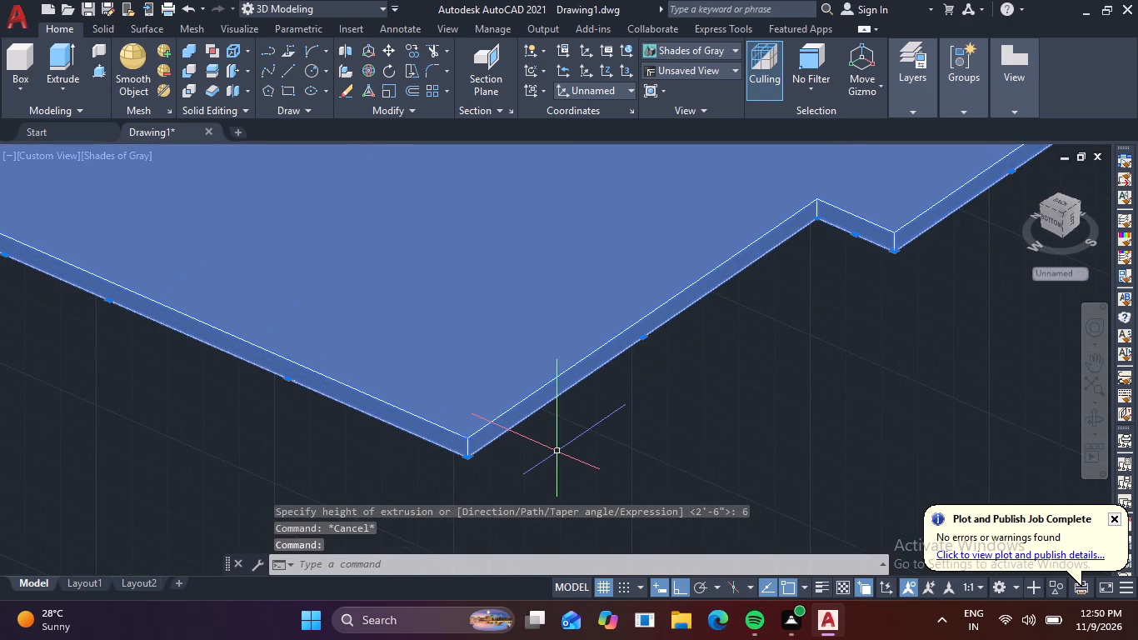
key(space)
scroll(498, 452, up, 3)
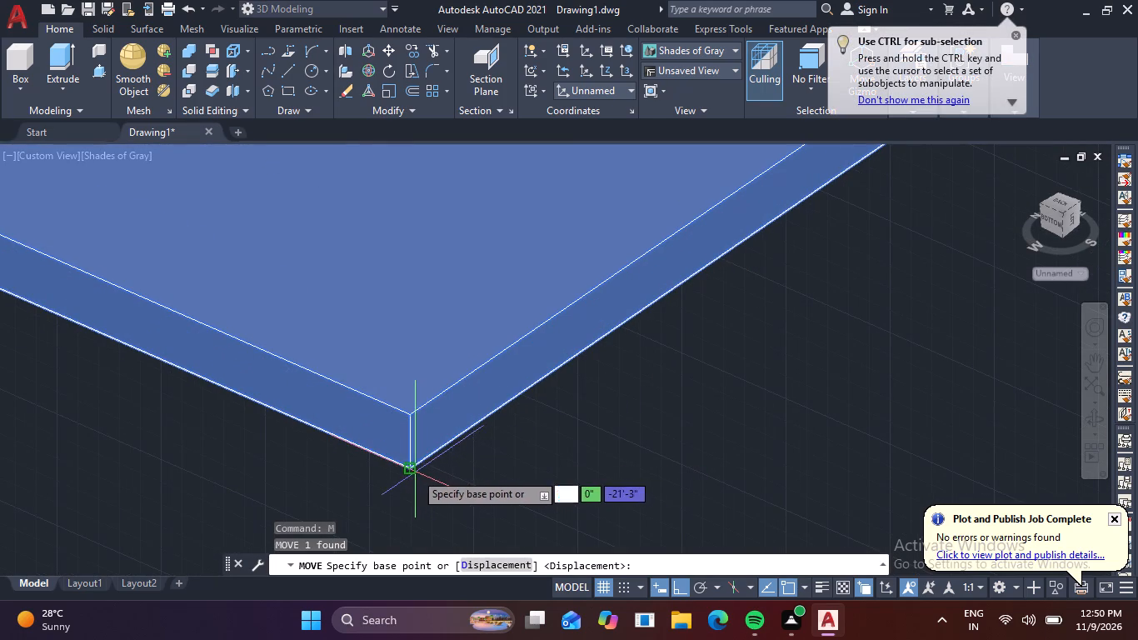
click(408, 468)
scroll(285, 441, down, 4)
scroll(191, 450, down, 4)
middle_drag(182, 441, 188, 437)
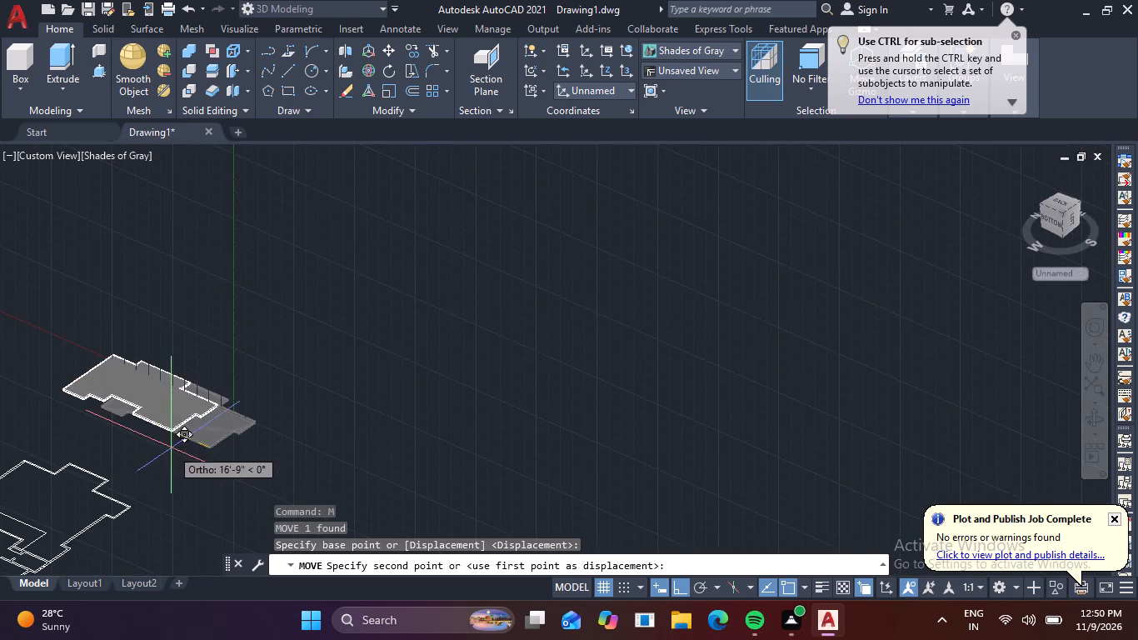
middle_drag(188, 437, 528, 232)
middle_drag(284, 403, 505, 173)
scroll(324, 289, up, 3)
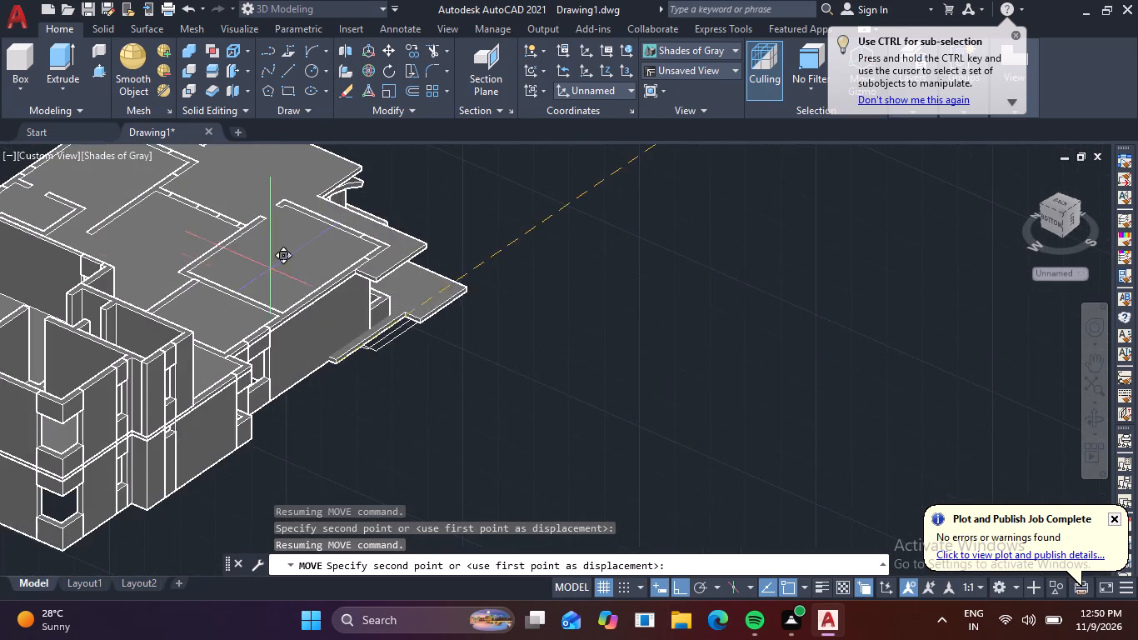
middle_drag(167, 285, 333, 194)
scroll(206, 295, up, 3)
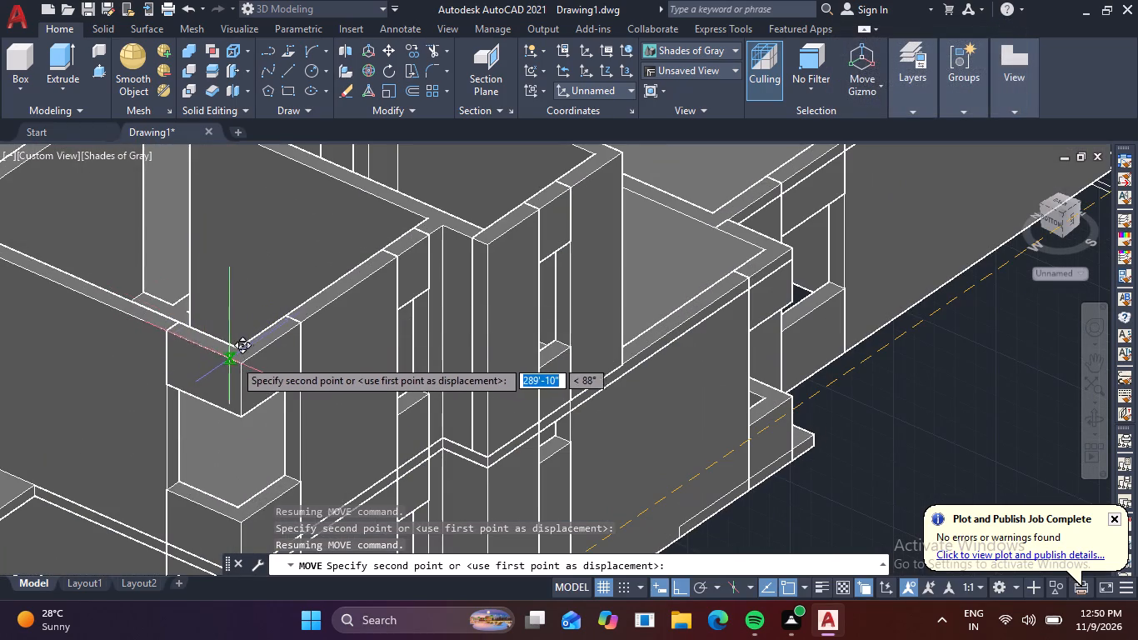
click(242, 361)
key(Escape)
Examine the stacked house model from above and the floor plan linework beside it.
scroll(452, 298, down, 3)
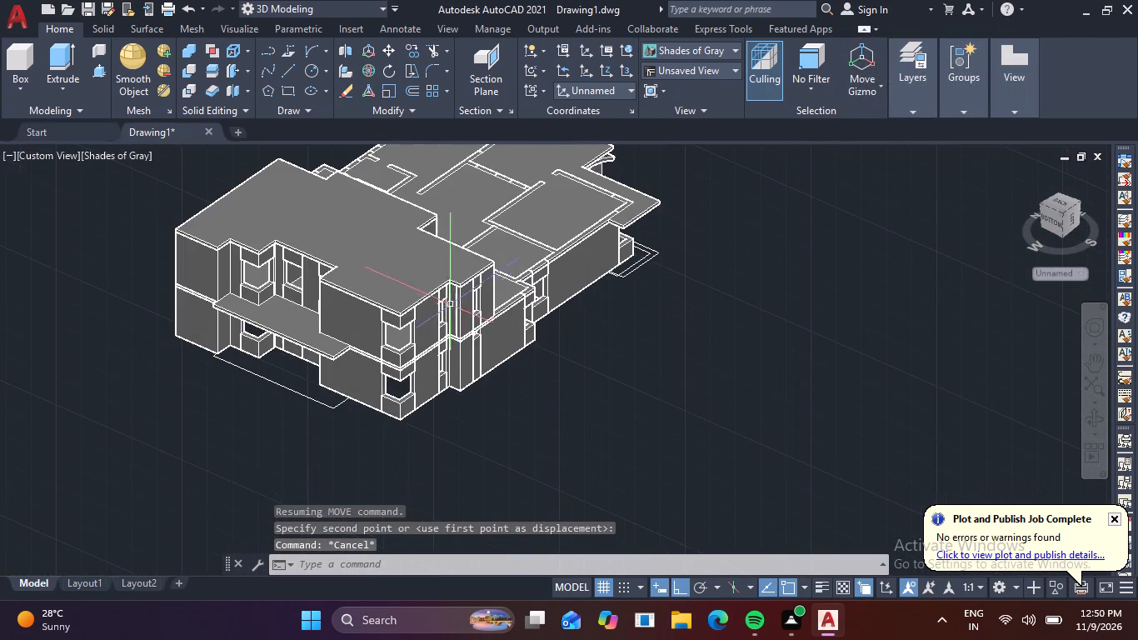
middle_drag(486, 307, 434, 357)
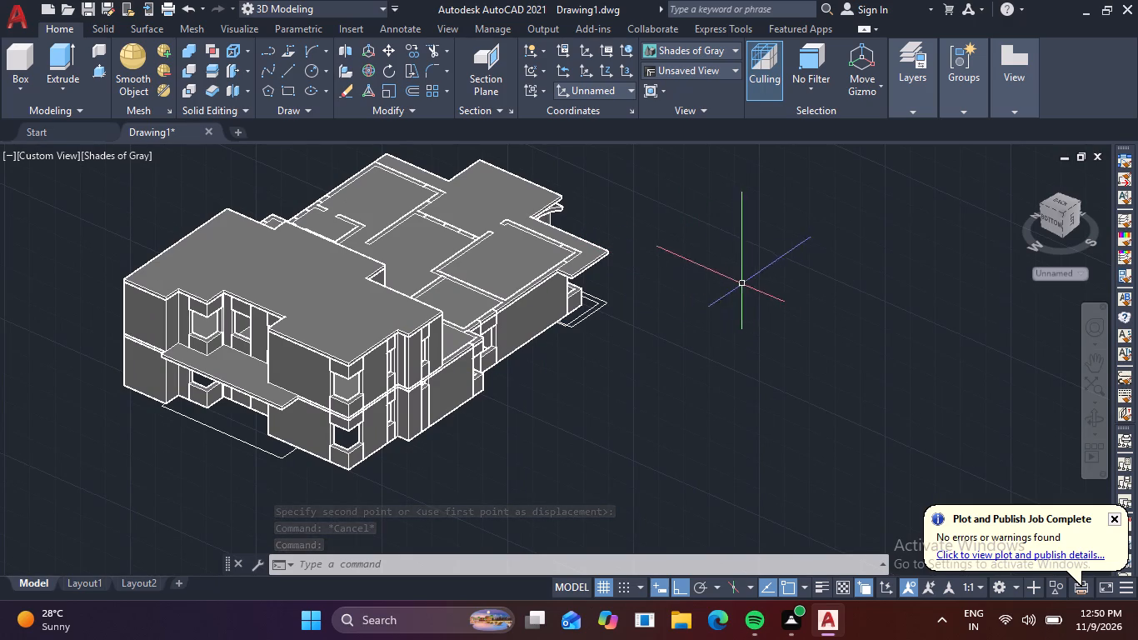
shift+middle_drag(720, 289, 596, 331)
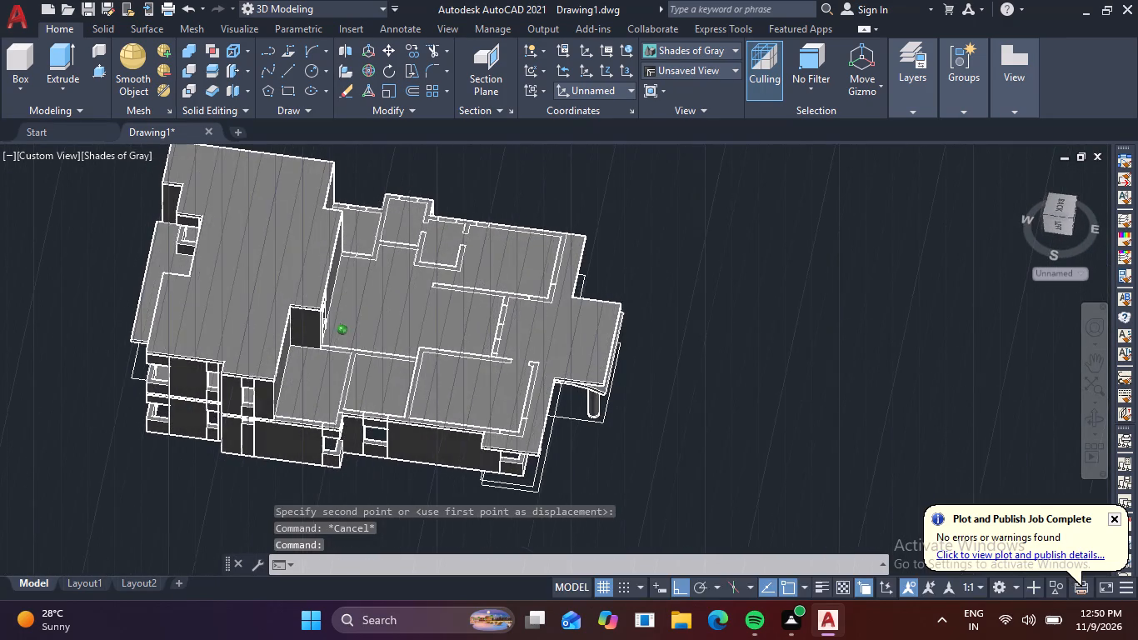
scroll(672, 332, down, 2)
middle_drag(775, 350, 522, 311)
middle_drag(887, 387, 557, 303)
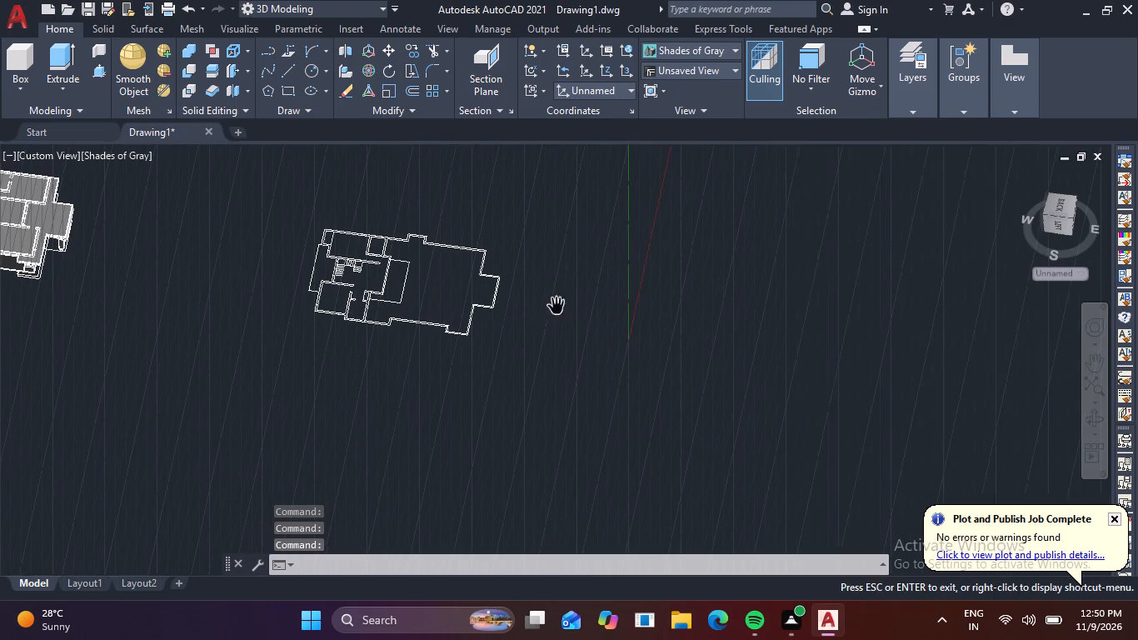
scroll(576, 309, down, 2)
scroll(542, 338, up, 4)
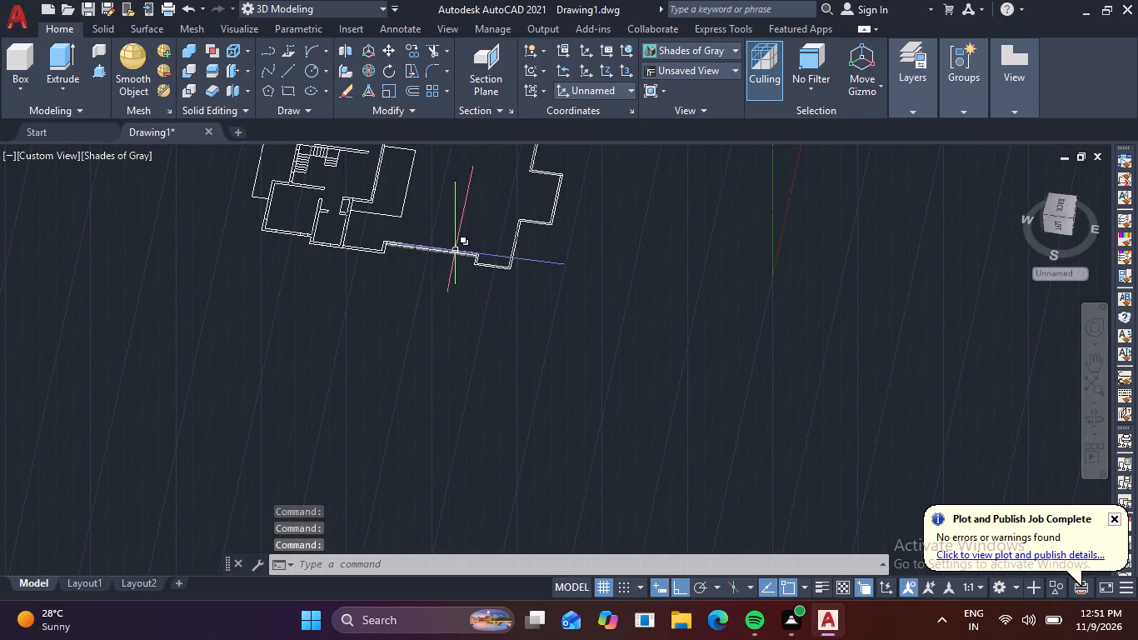
middle_drag(456, 251, 552, 412)
scroll(557, 385, down, 4)
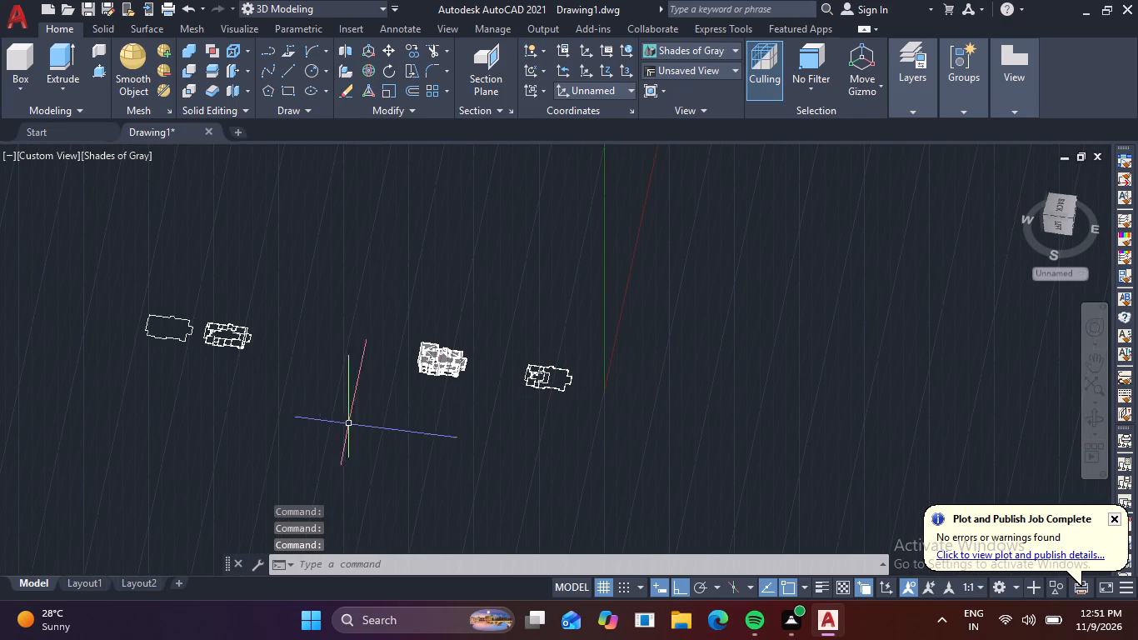
scroll(597, 400, down, 1)
scroll(631, 443, up, 3)
scroll(471, 309, up, 2)
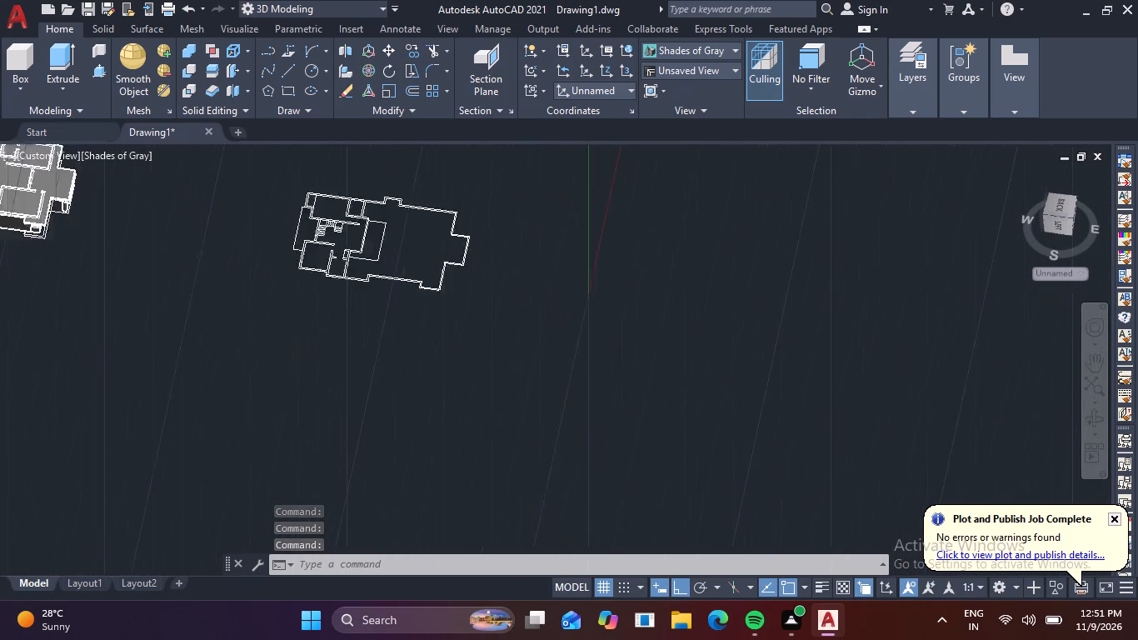
Examine the 2D floor plan linework beside the house model, including the wall lines along its north side.
scroll(463, 297, up, 2)
middle_drag(440, 276, 483, 475)
scroll(299, 368, up, 3)
scroll(401, 317, down, 2)
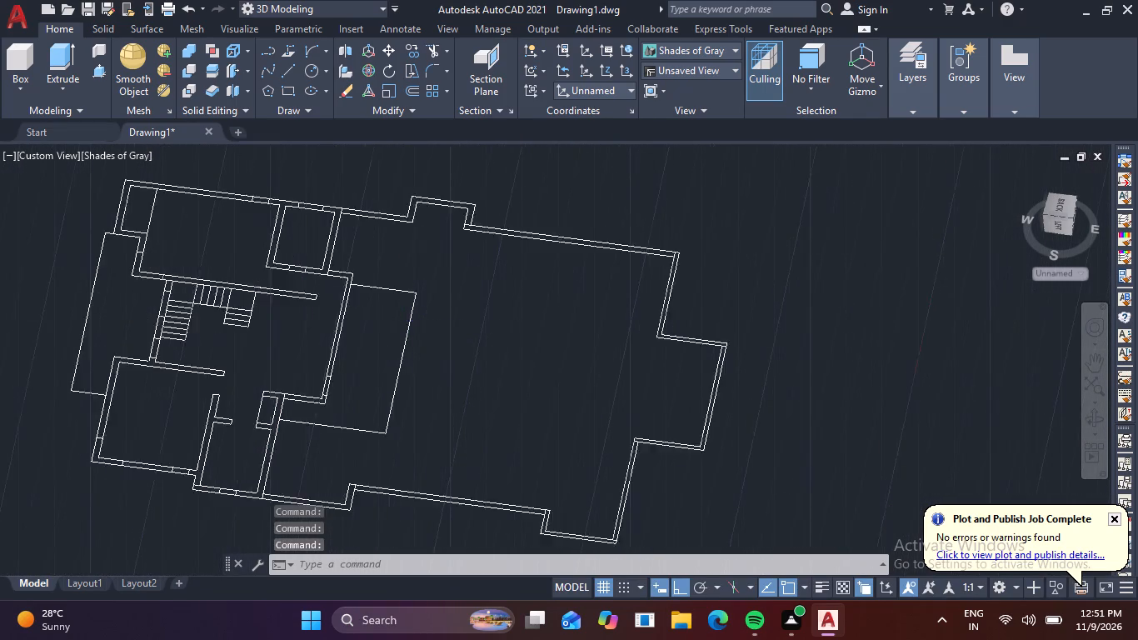
scroll(415, 333, down, 2)
scroll(100, 322, up, 2)
middle_drag(147, 329, 326, 382)
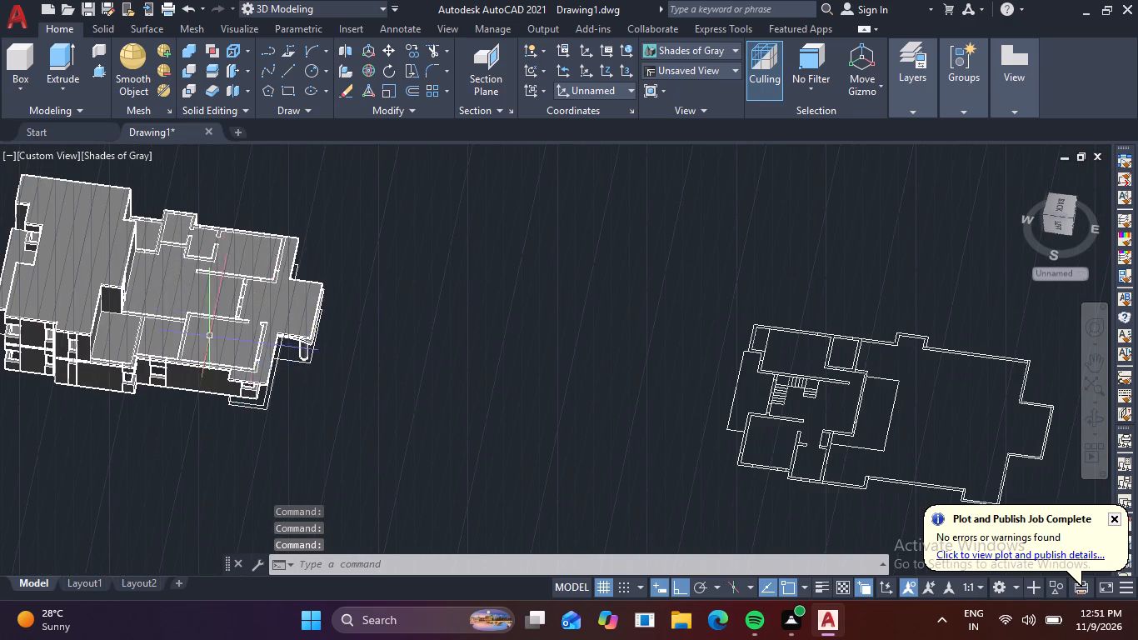
scroll(210, 245, up, 1)
scroll(352, 262, down, 1)
middle_drag(570, 342, 271, 263)
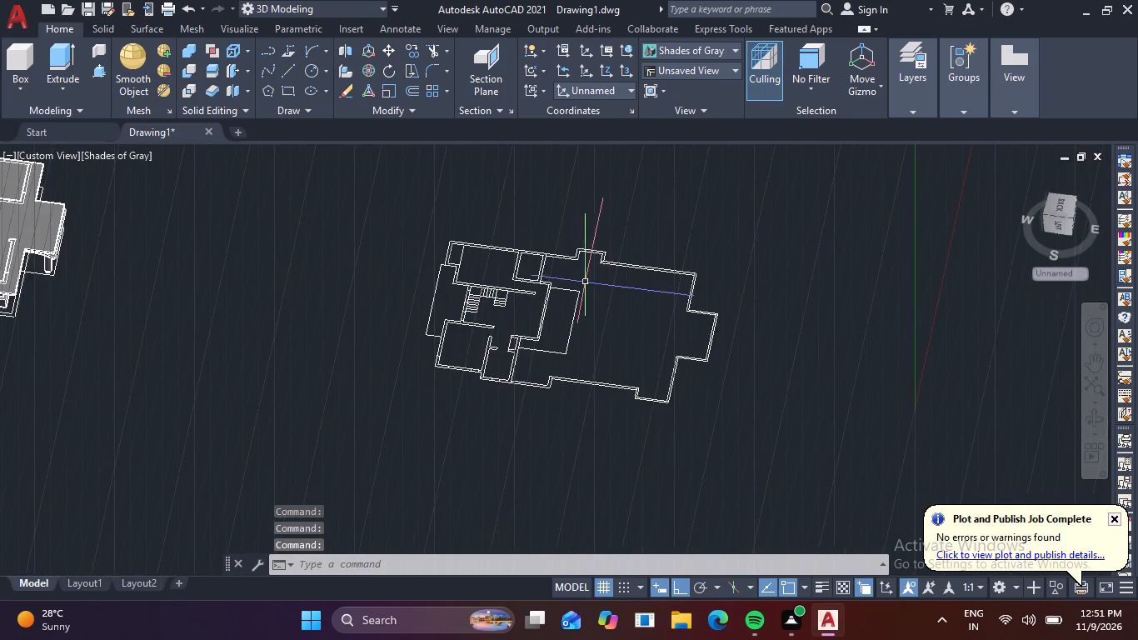
scroll(631, 271, up, 3)
scroll(452, 225, up, 2)
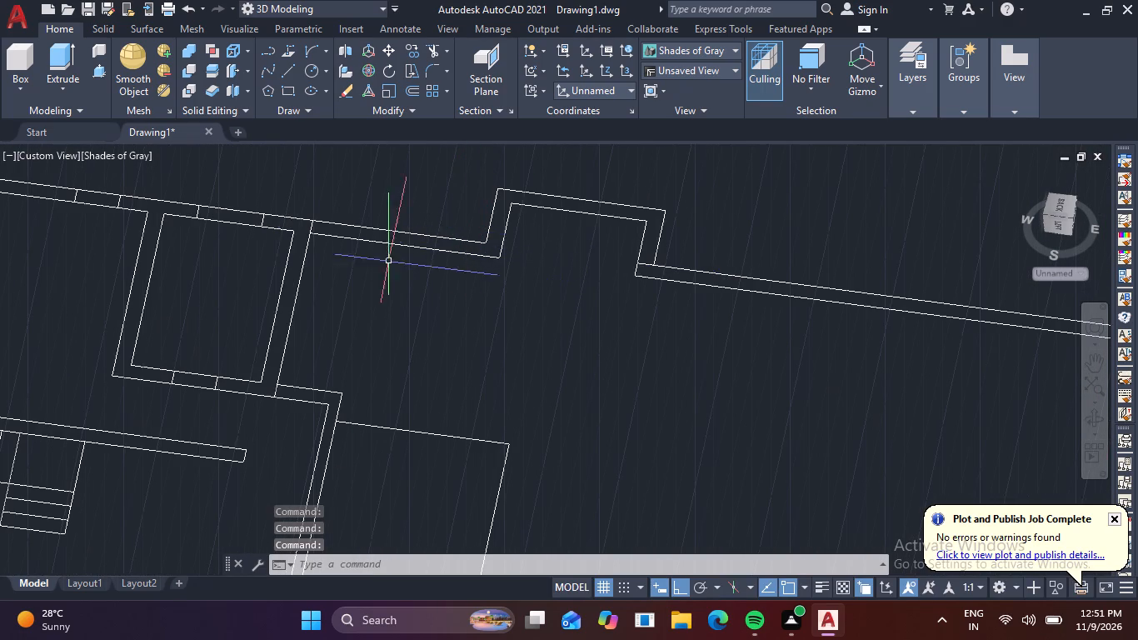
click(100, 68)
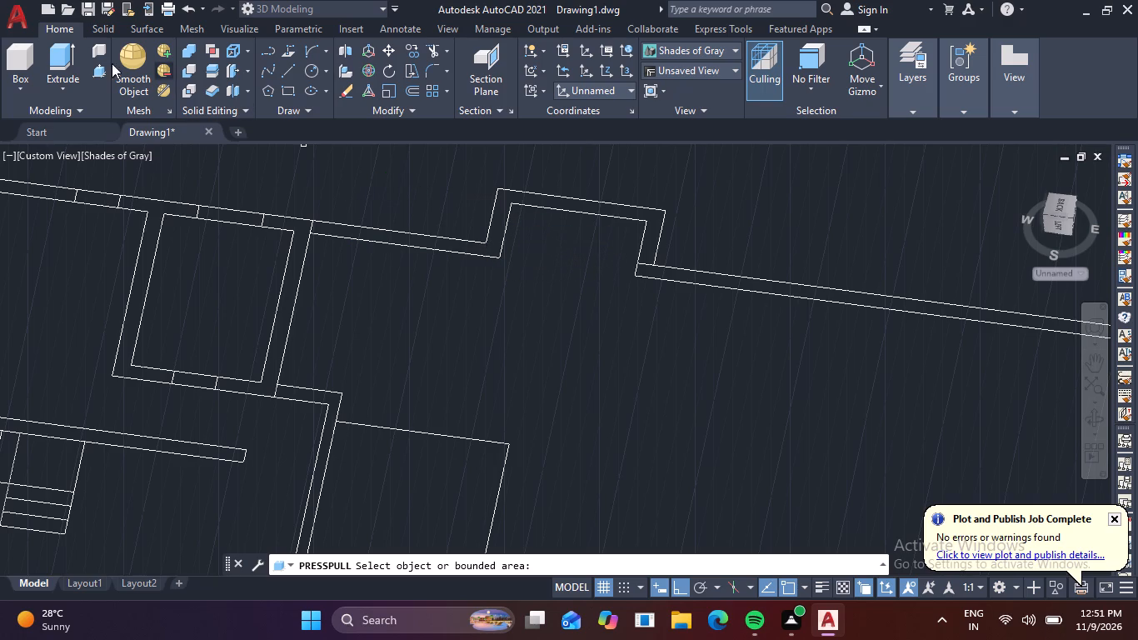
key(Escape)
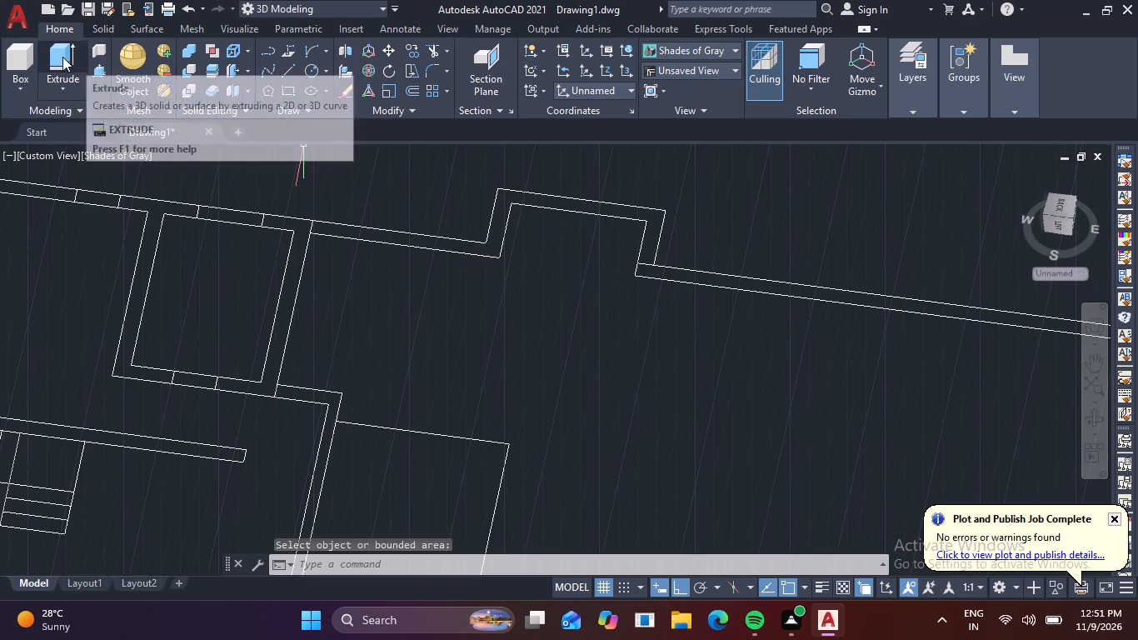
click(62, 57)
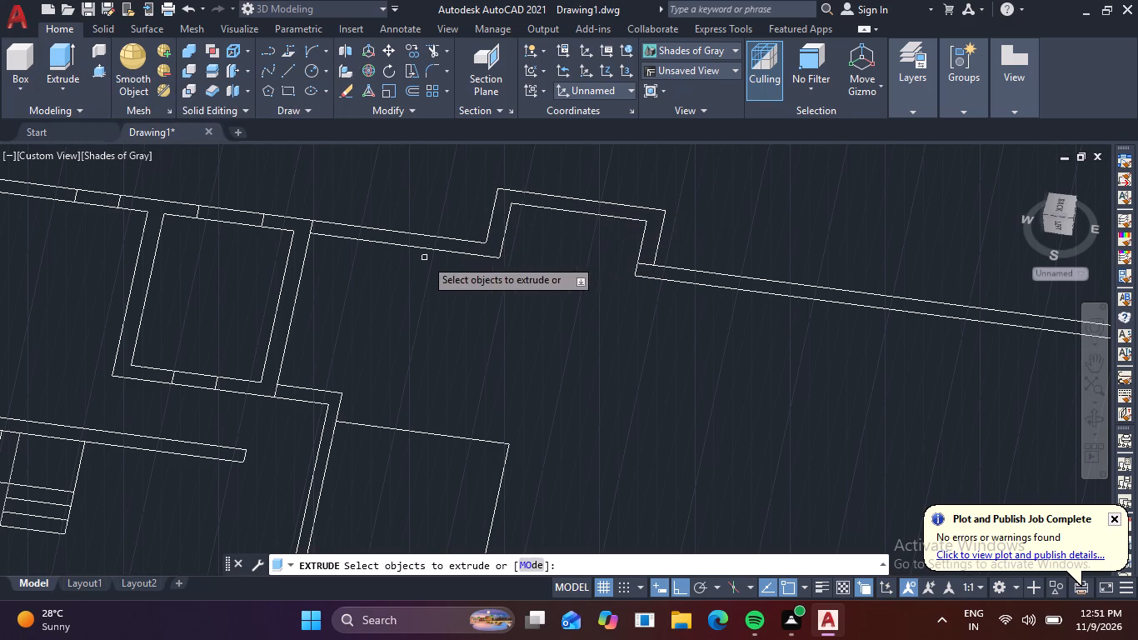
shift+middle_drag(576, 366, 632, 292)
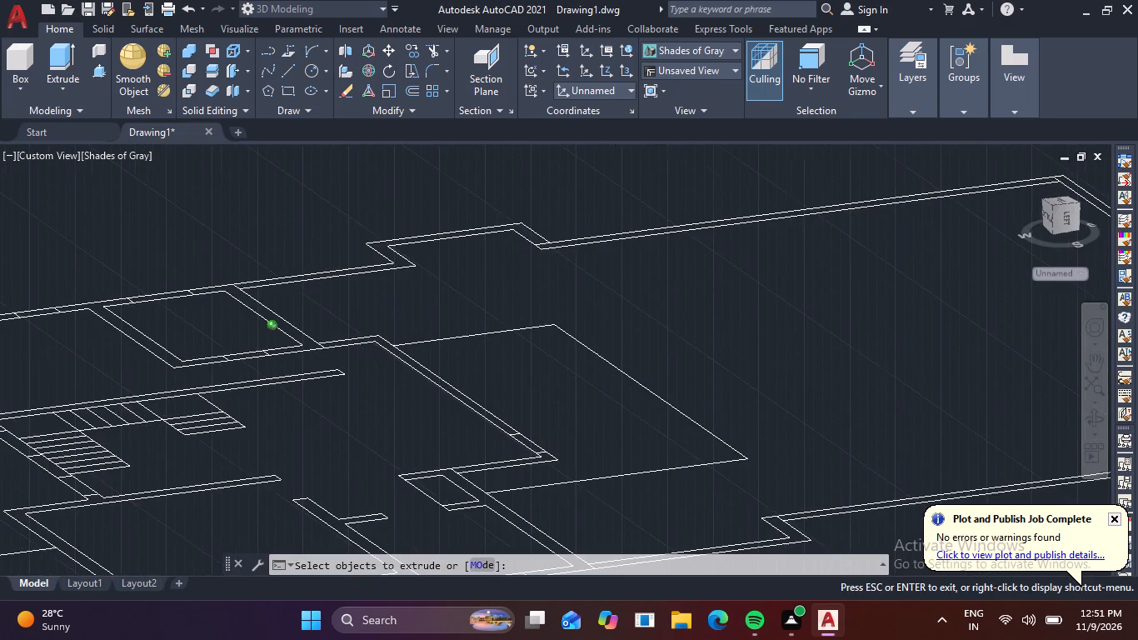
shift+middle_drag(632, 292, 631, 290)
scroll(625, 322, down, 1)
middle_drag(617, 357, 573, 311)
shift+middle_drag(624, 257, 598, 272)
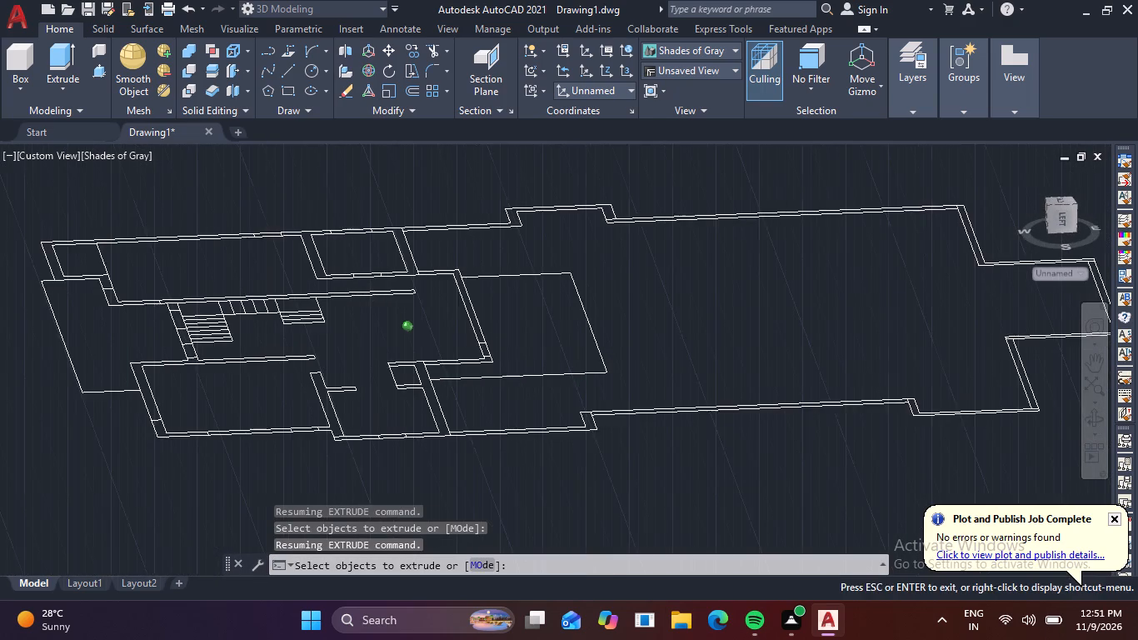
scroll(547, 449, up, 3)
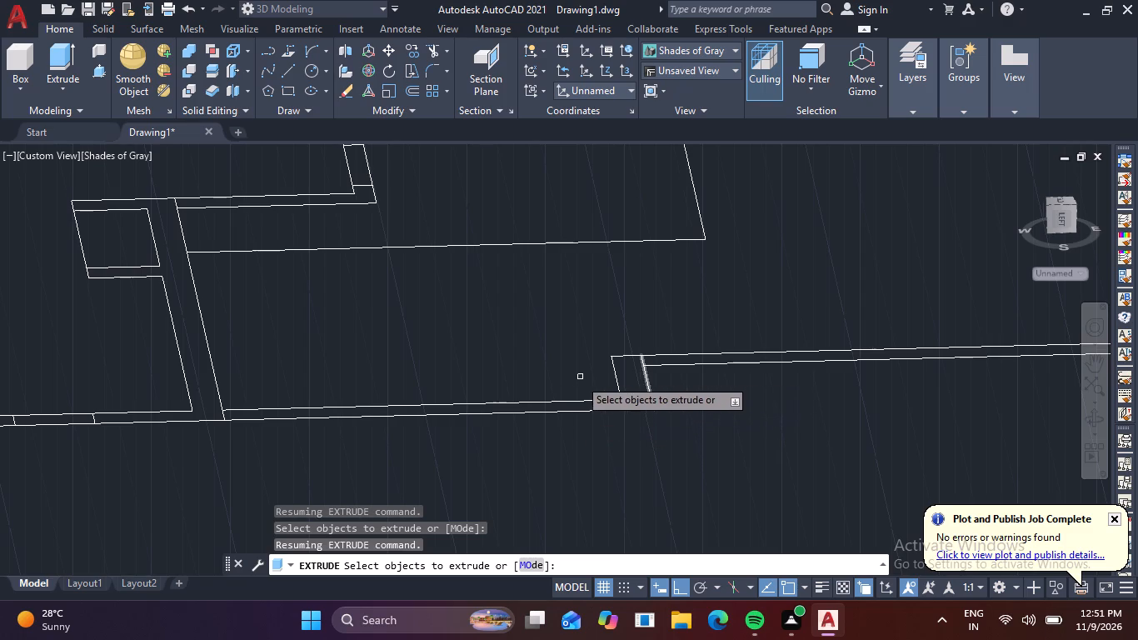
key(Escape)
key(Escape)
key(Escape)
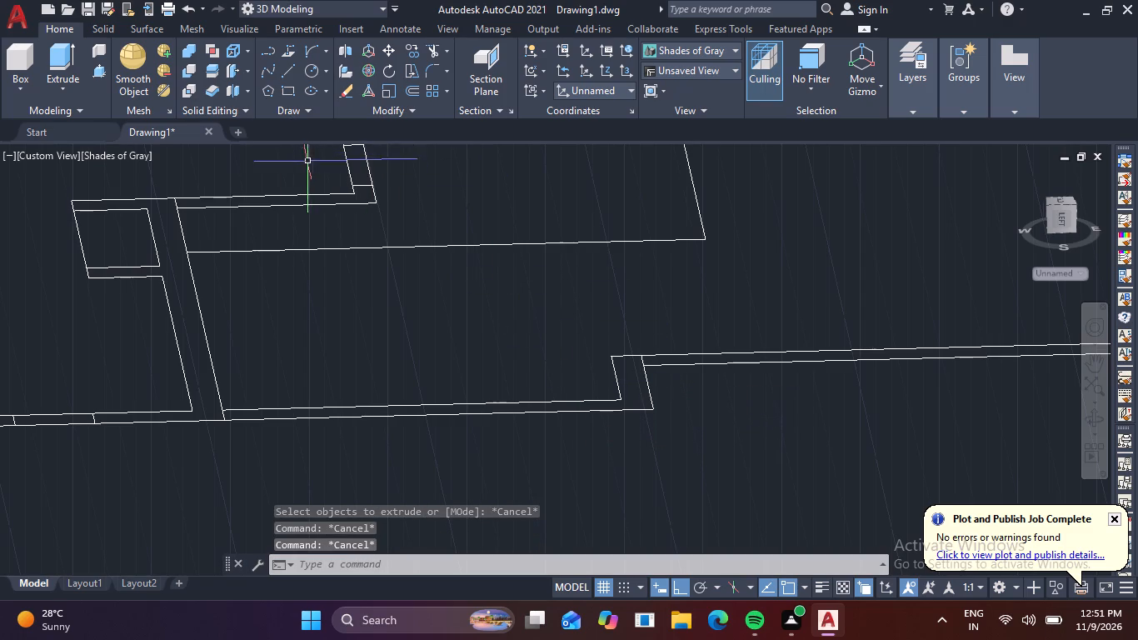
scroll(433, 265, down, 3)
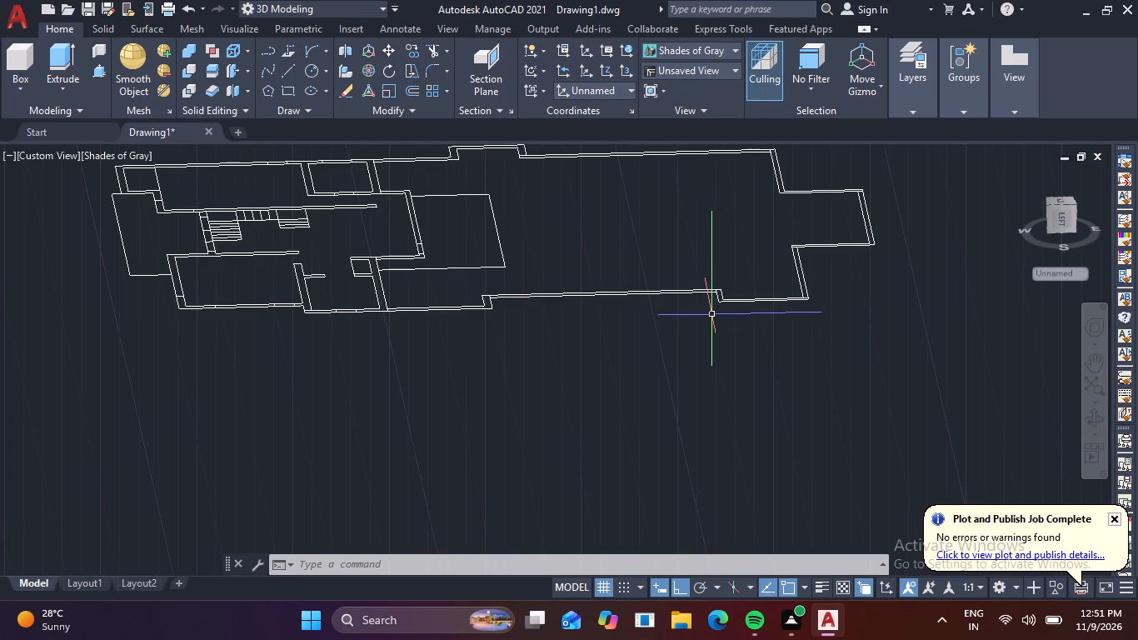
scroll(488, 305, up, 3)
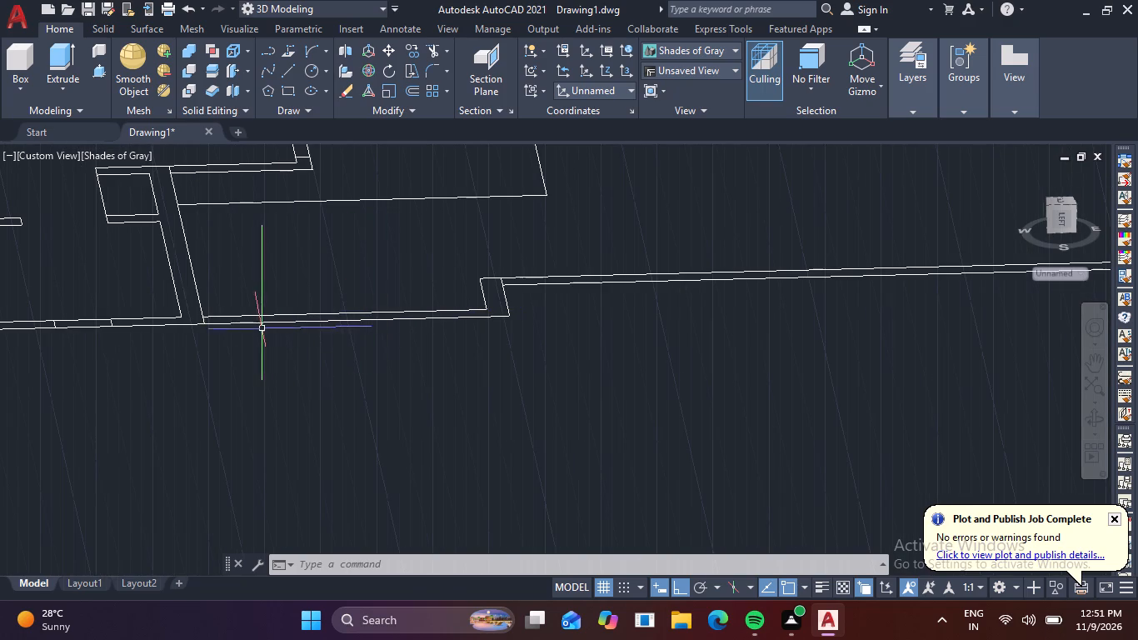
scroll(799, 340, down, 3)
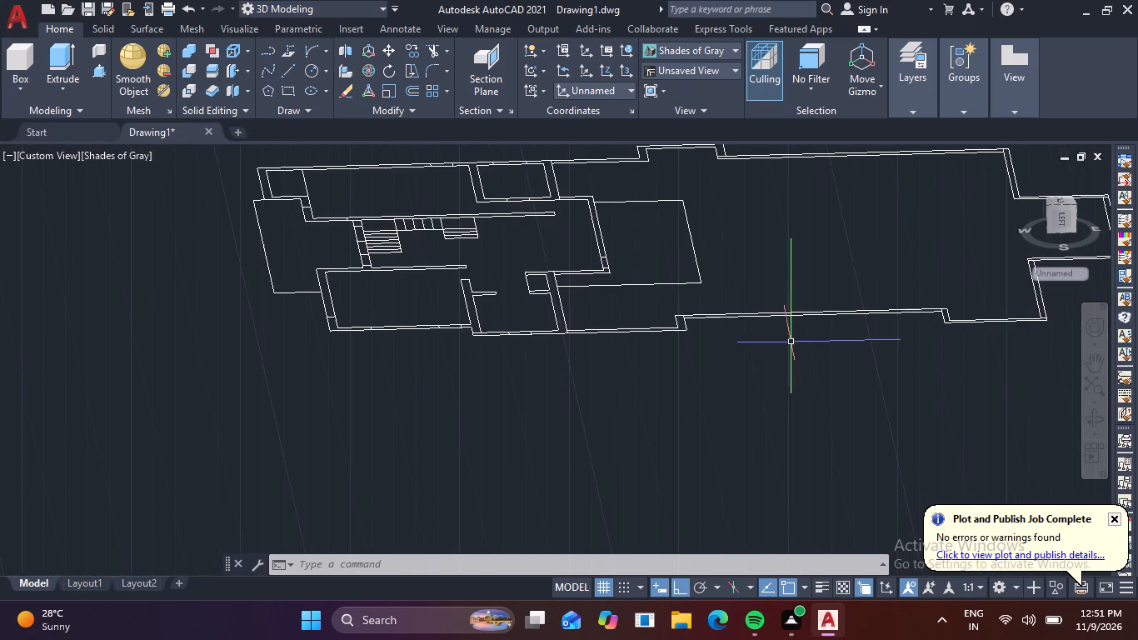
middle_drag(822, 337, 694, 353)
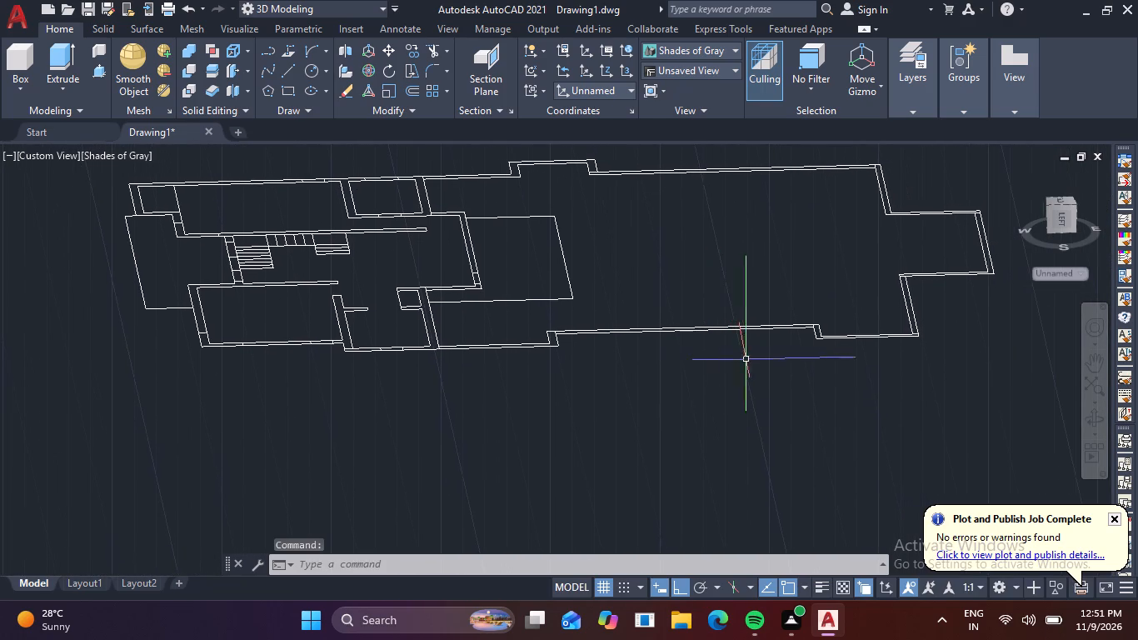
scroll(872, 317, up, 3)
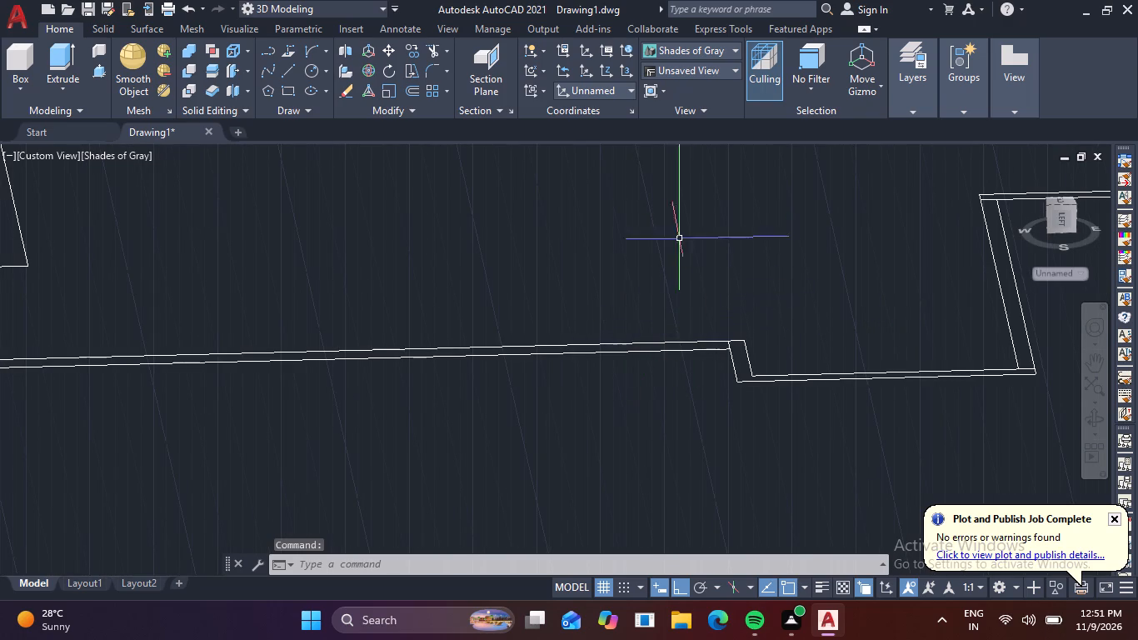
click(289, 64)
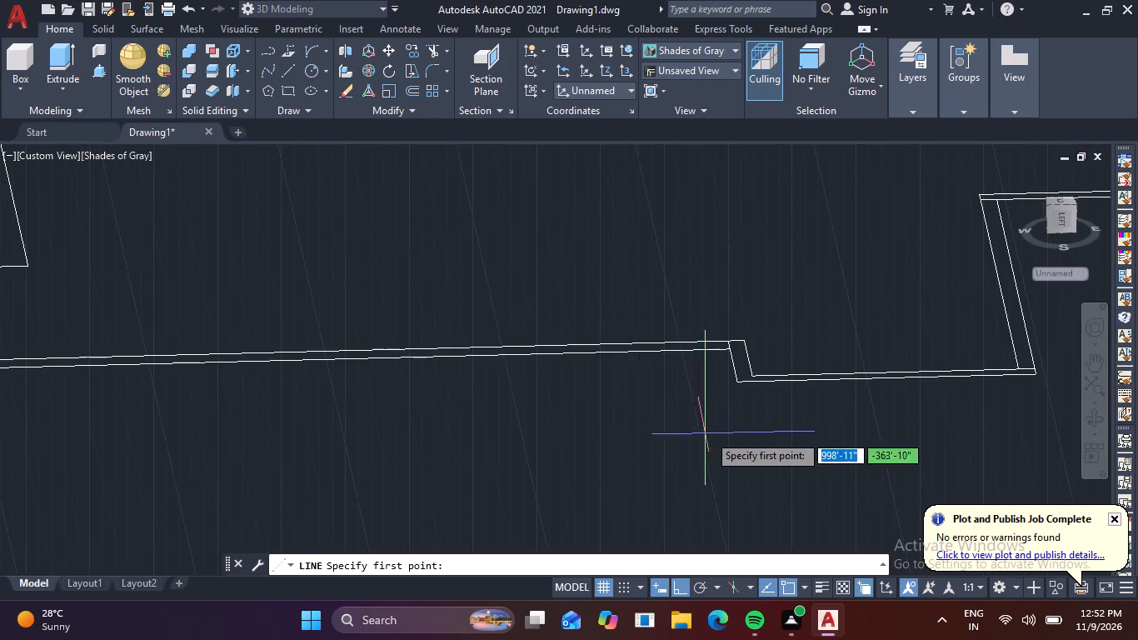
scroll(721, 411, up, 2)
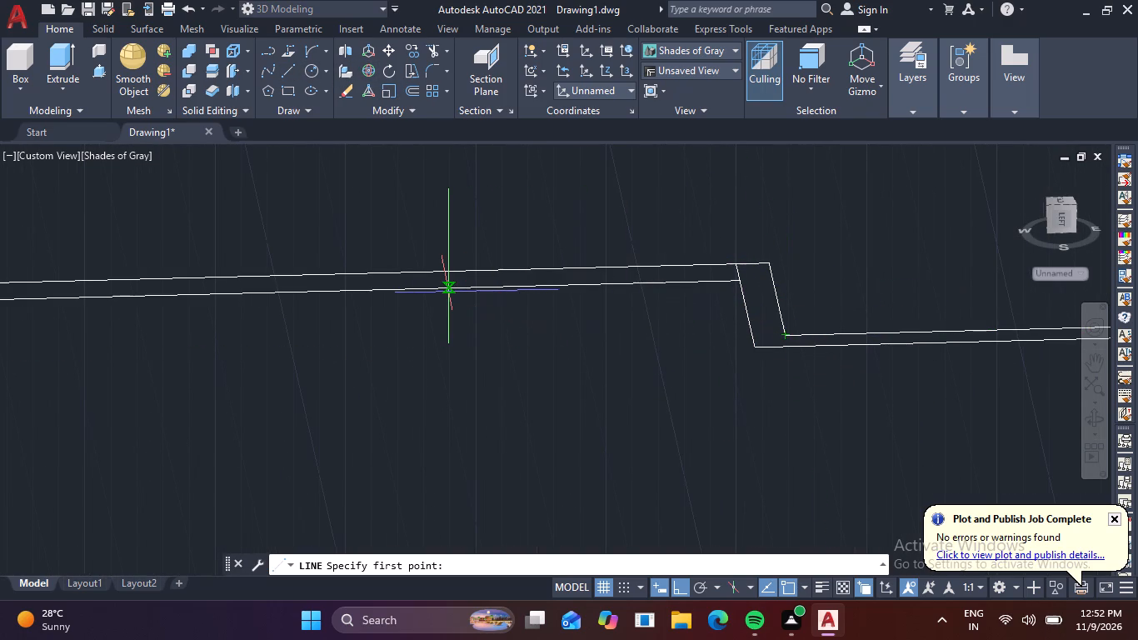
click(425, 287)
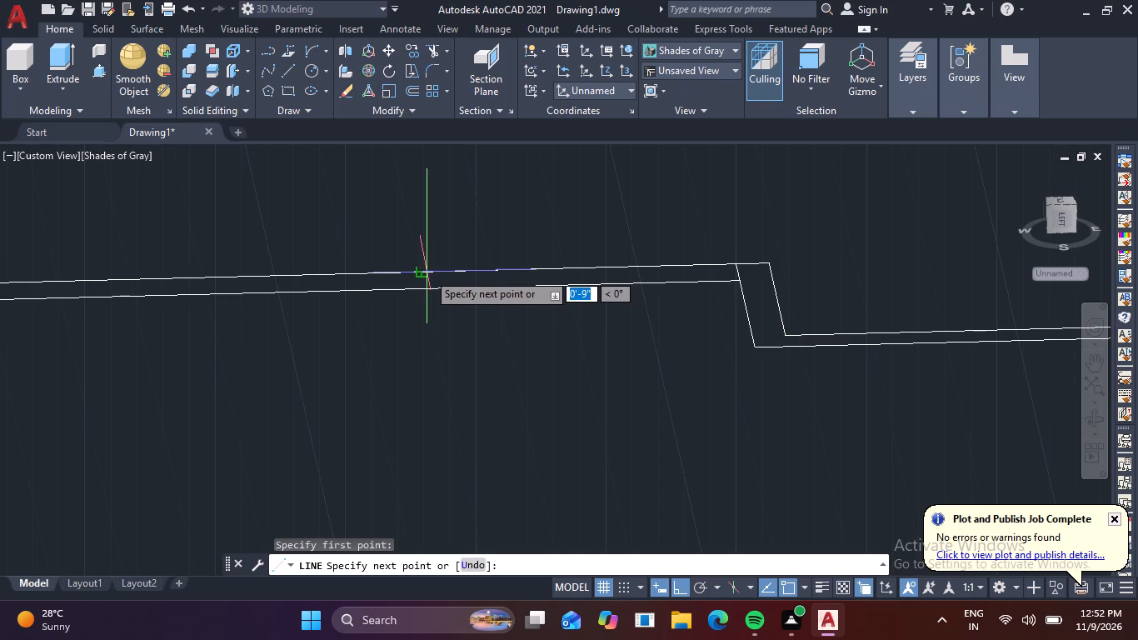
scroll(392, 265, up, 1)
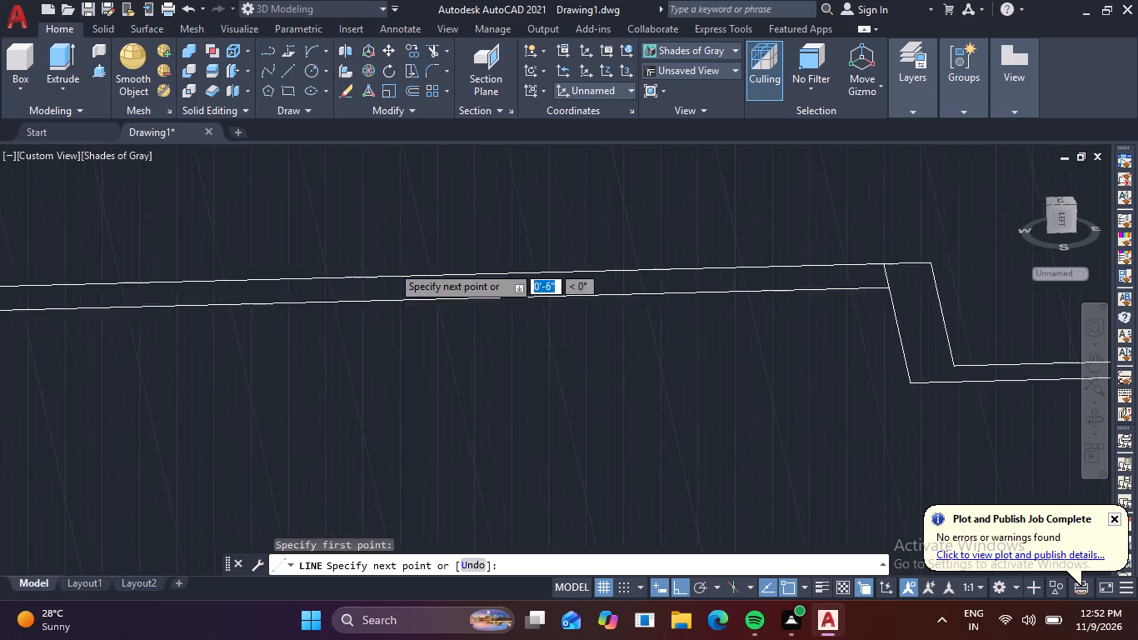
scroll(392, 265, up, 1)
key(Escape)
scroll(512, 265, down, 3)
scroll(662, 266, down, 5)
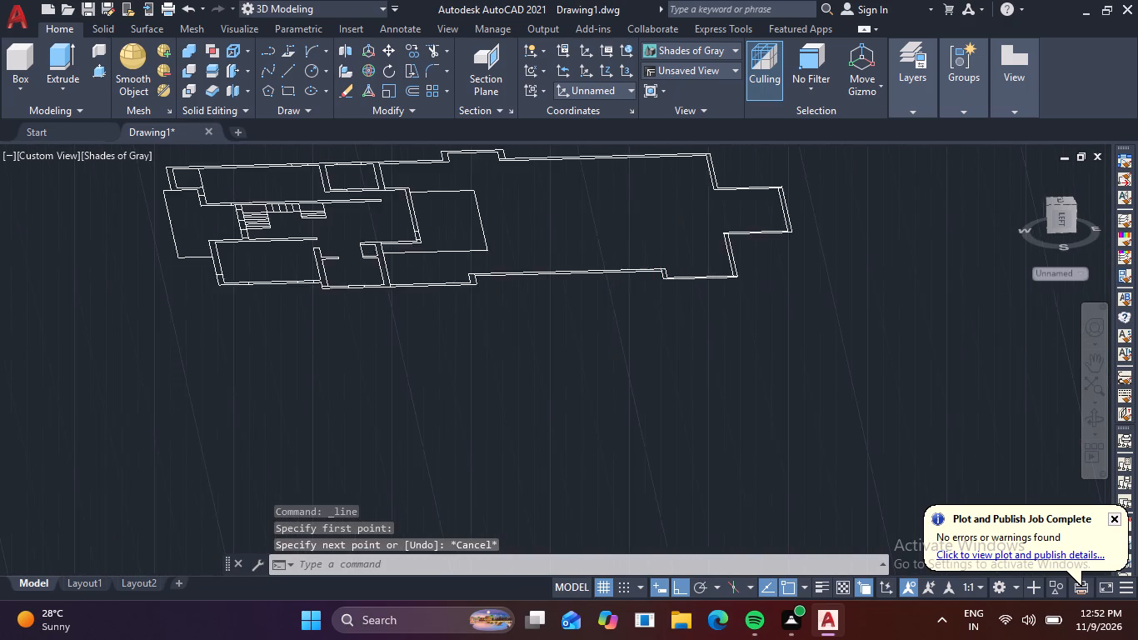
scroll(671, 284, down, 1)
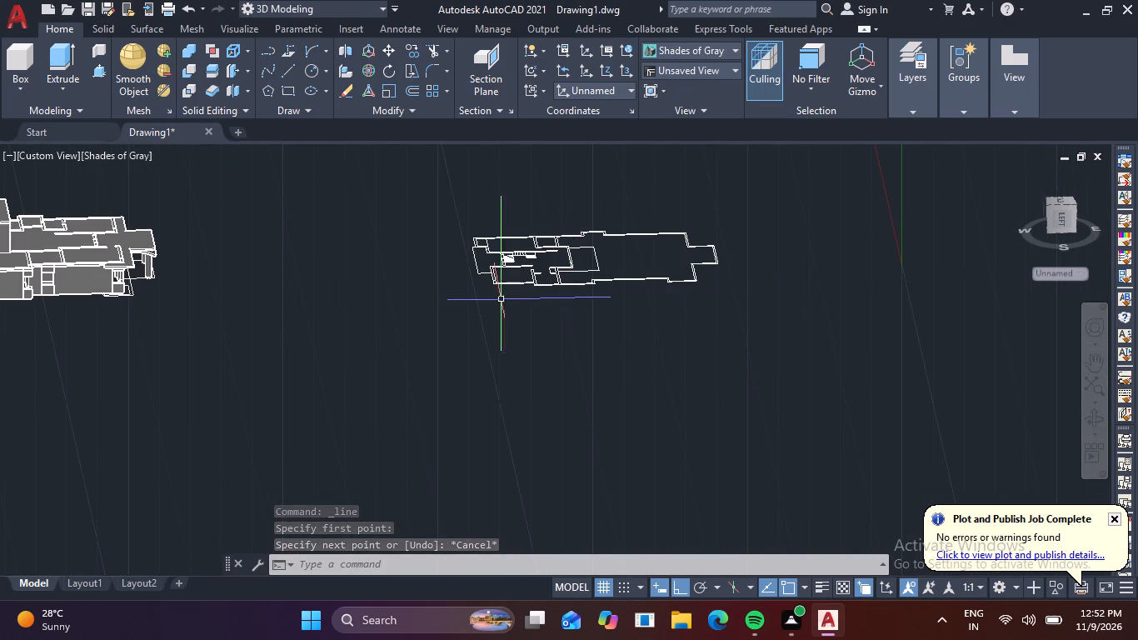
Reorient the UCS by its Z axis so that the XY plane lies flat with the floor plan and Z points up.
shift+middle_drag(474, 314, 463, 440)
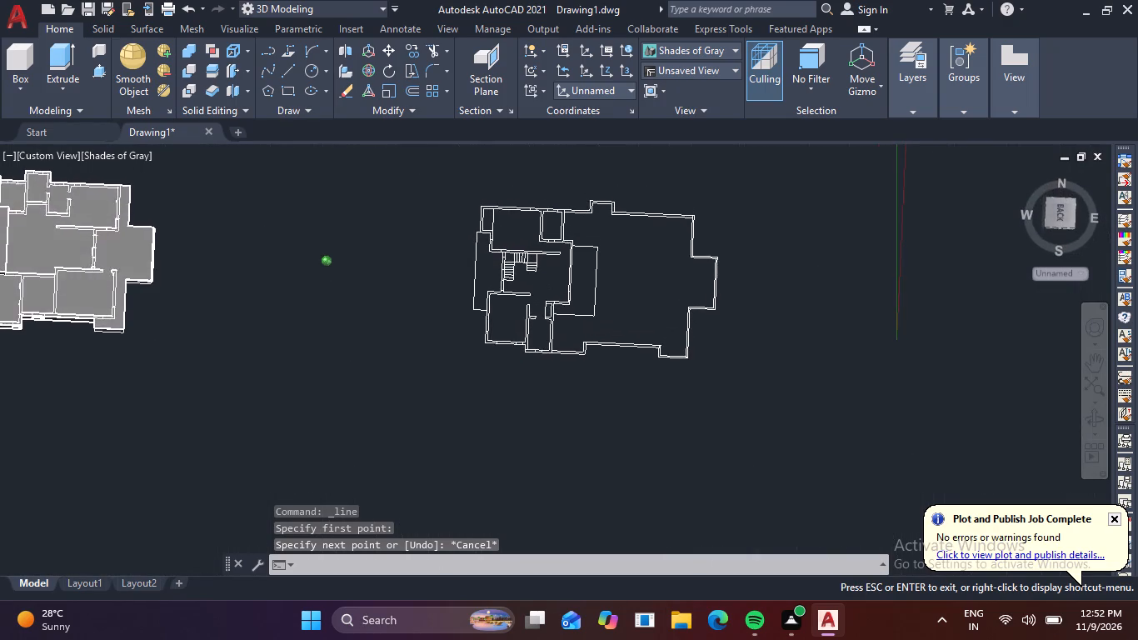
shift+middle_drag(463, 440, 423, 455)
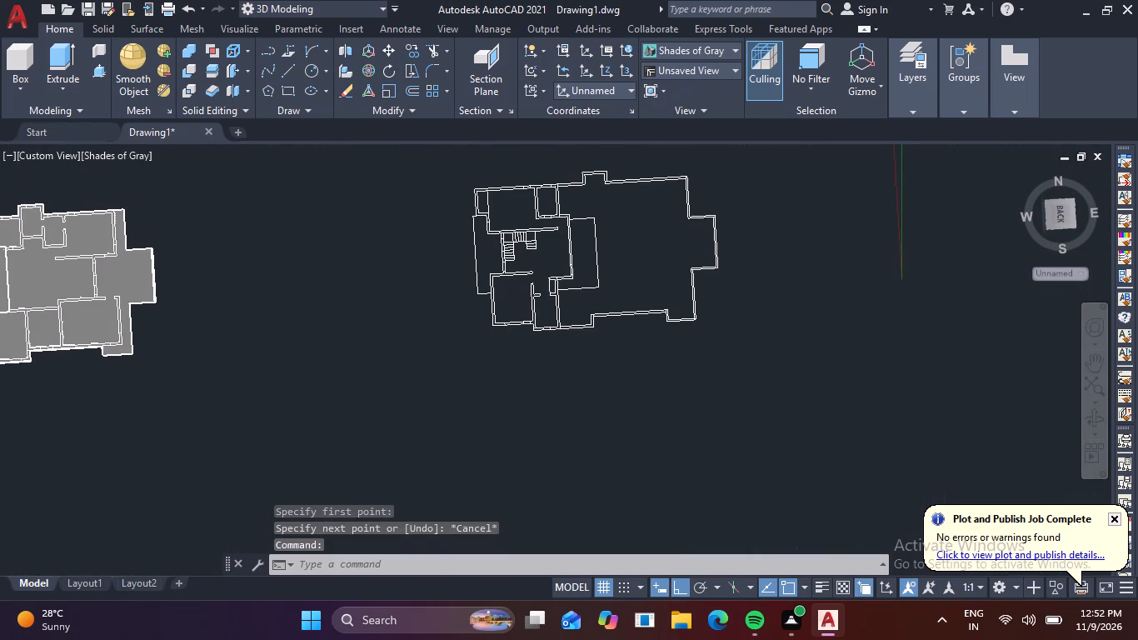
shift+middle_drag(423, 455, 409, 458)
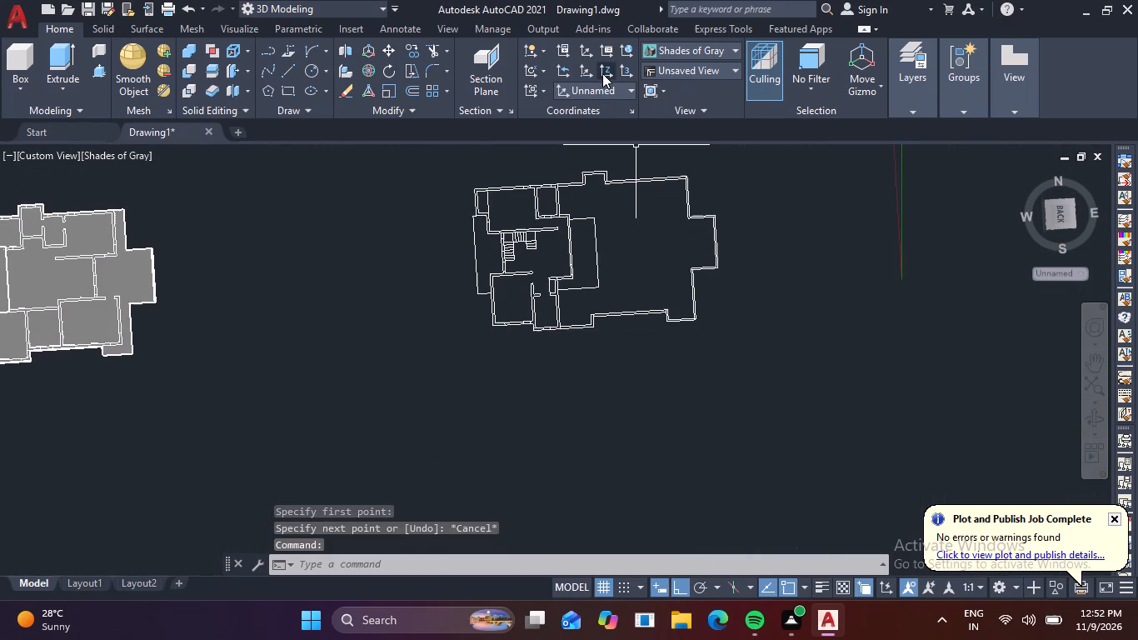
click(602, 73)
drag(909, 277, 910, 269)
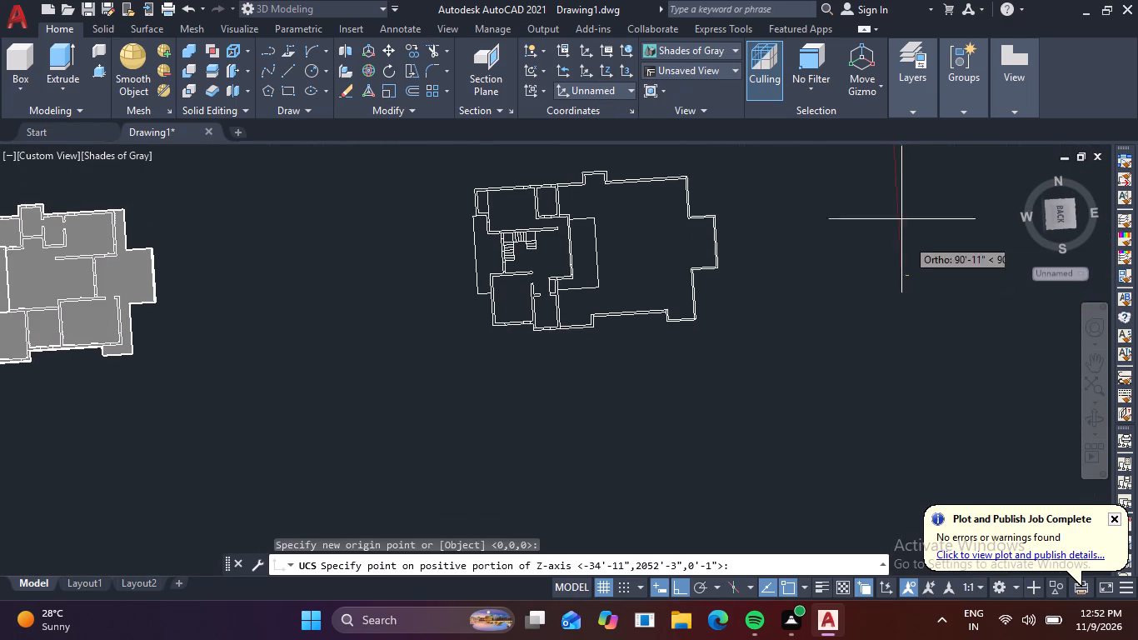
middle_drag(896, 187, 876, 317)
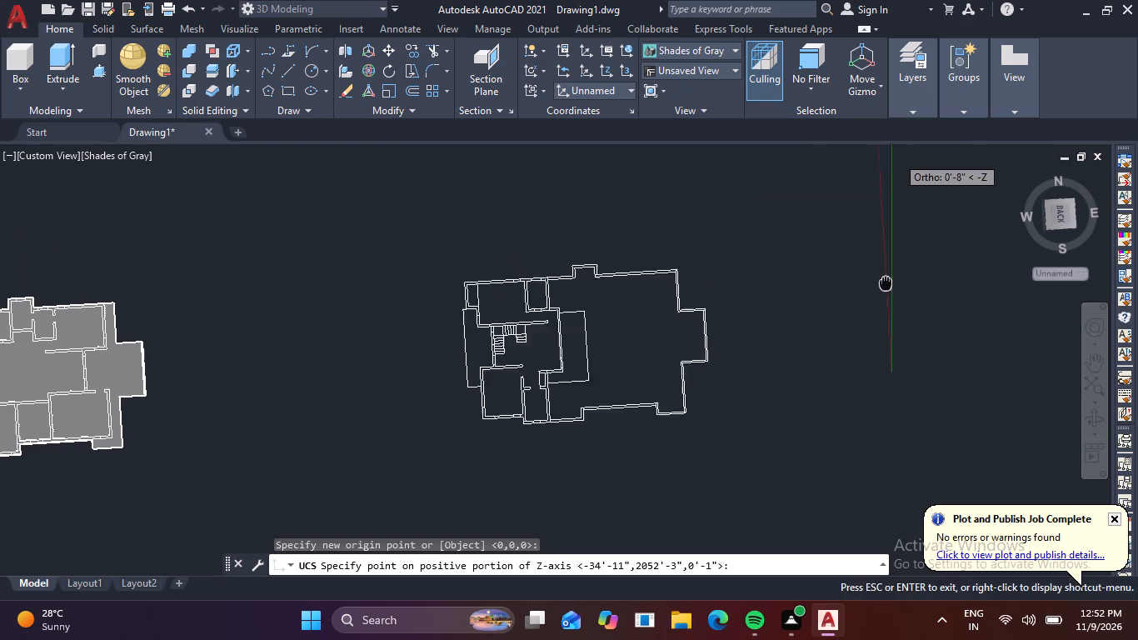
middle_drag(876, 317, 861, 379)
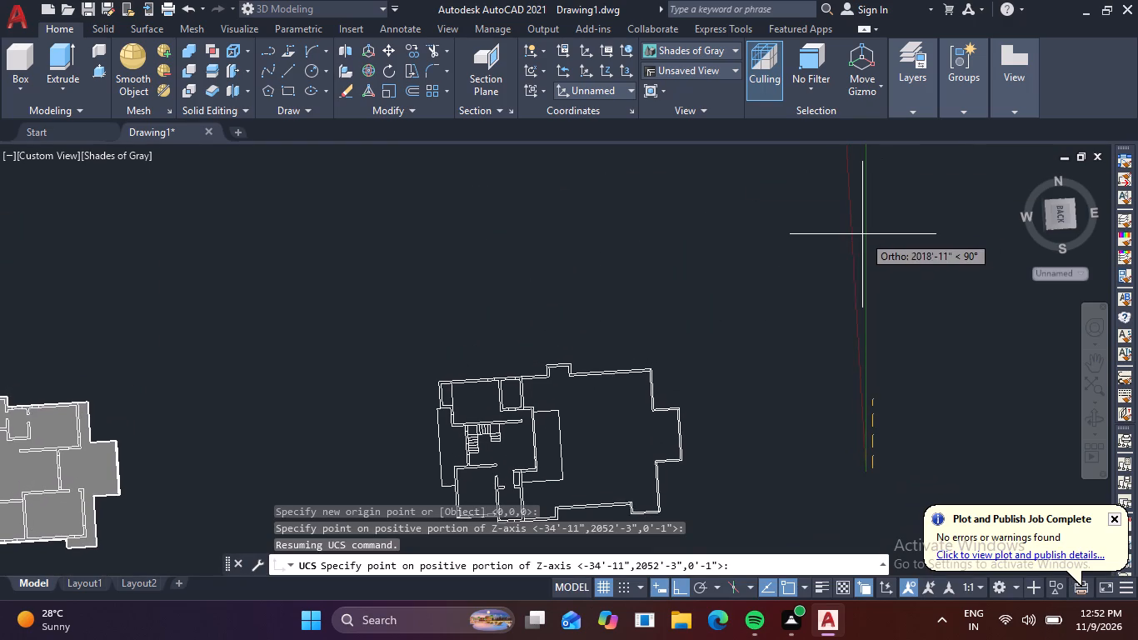
click(877, 225)
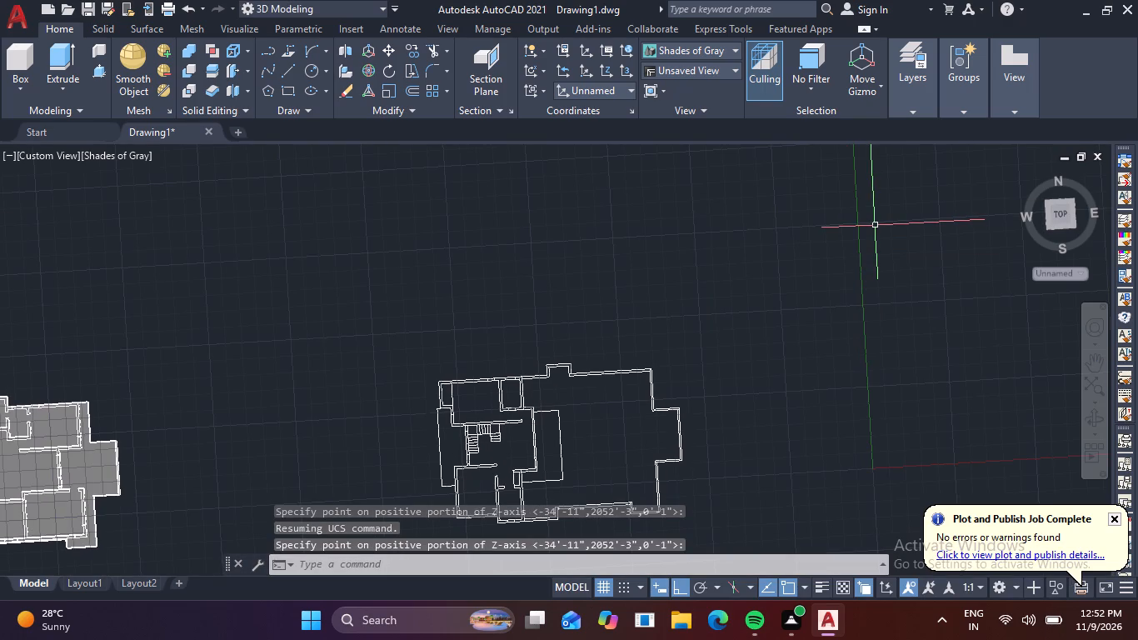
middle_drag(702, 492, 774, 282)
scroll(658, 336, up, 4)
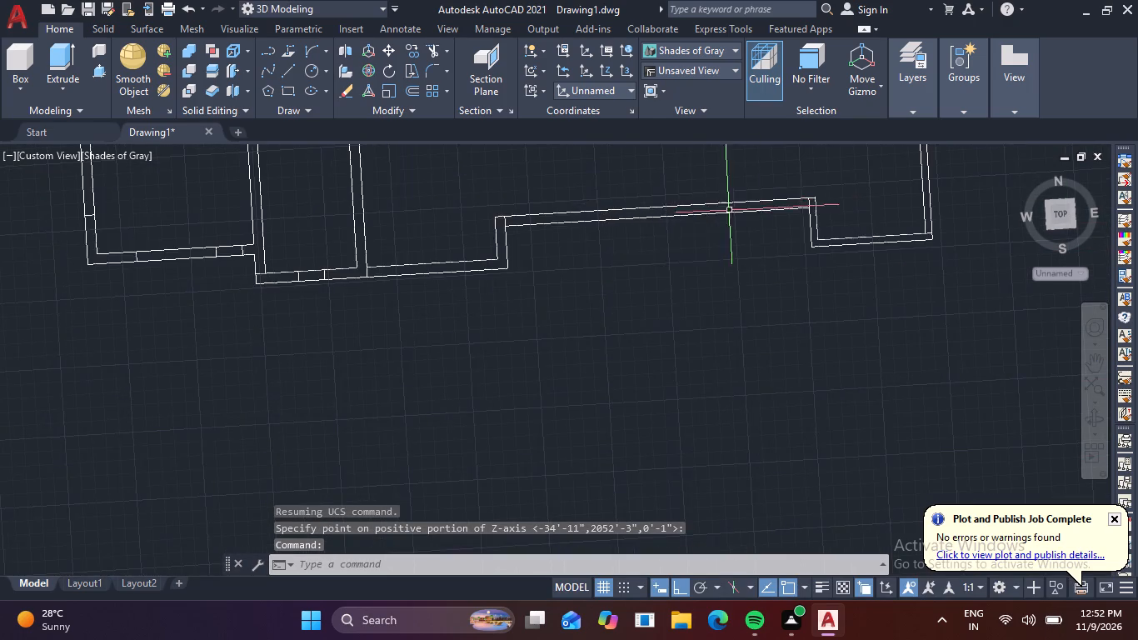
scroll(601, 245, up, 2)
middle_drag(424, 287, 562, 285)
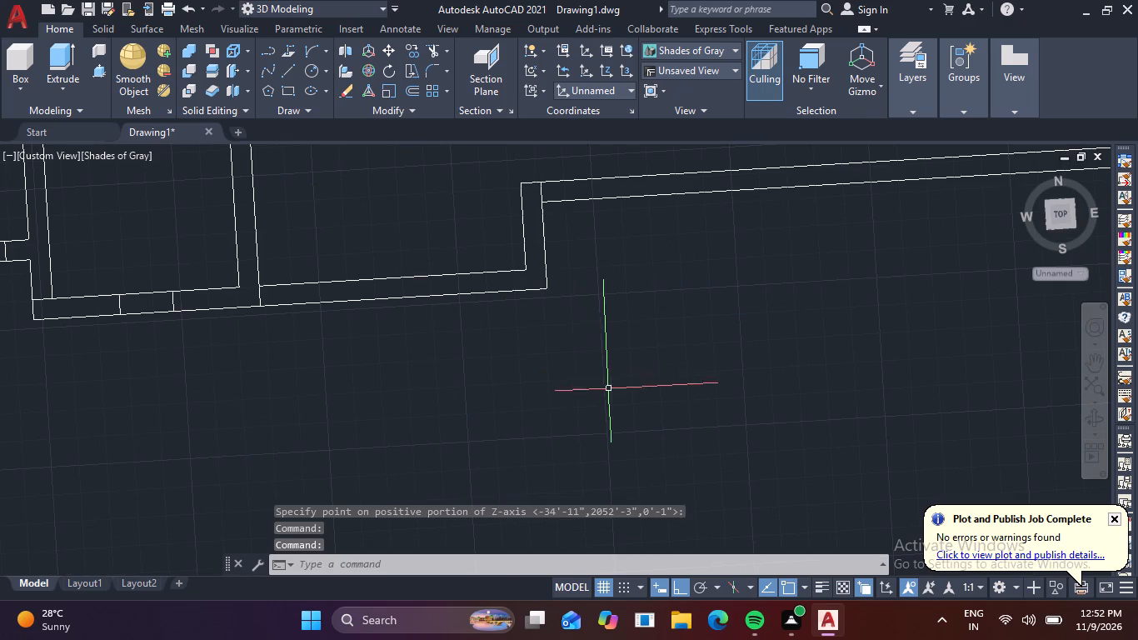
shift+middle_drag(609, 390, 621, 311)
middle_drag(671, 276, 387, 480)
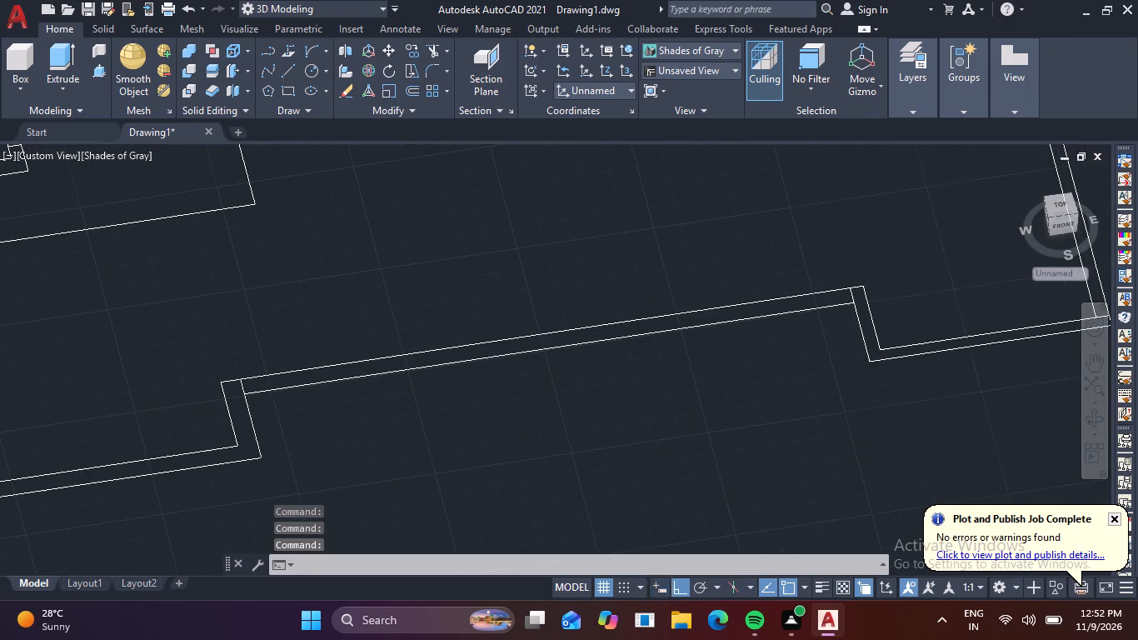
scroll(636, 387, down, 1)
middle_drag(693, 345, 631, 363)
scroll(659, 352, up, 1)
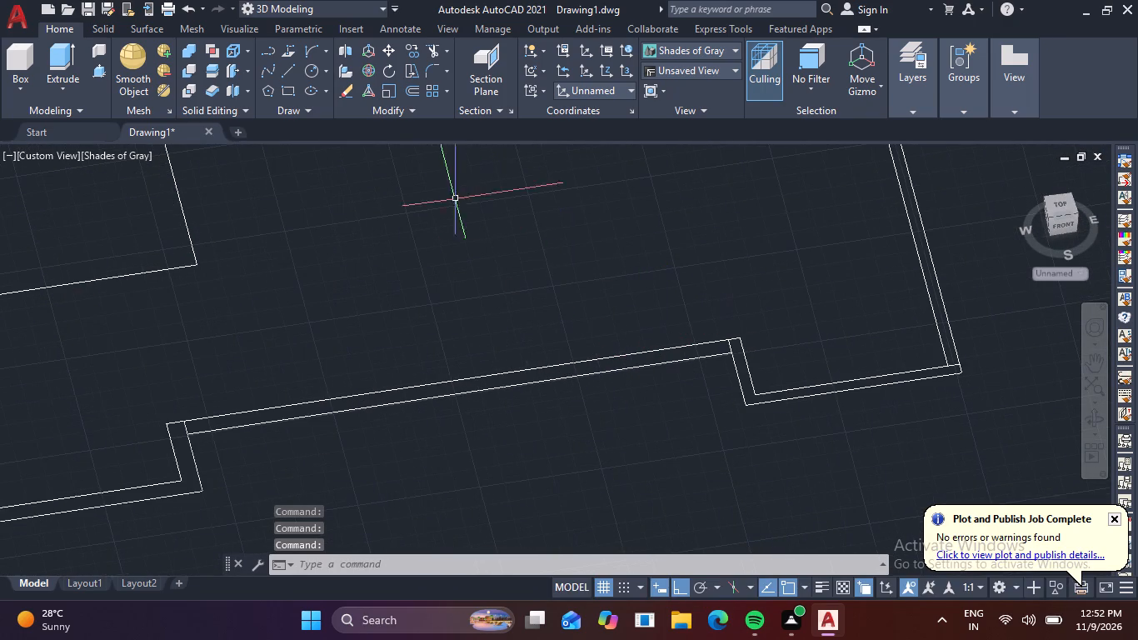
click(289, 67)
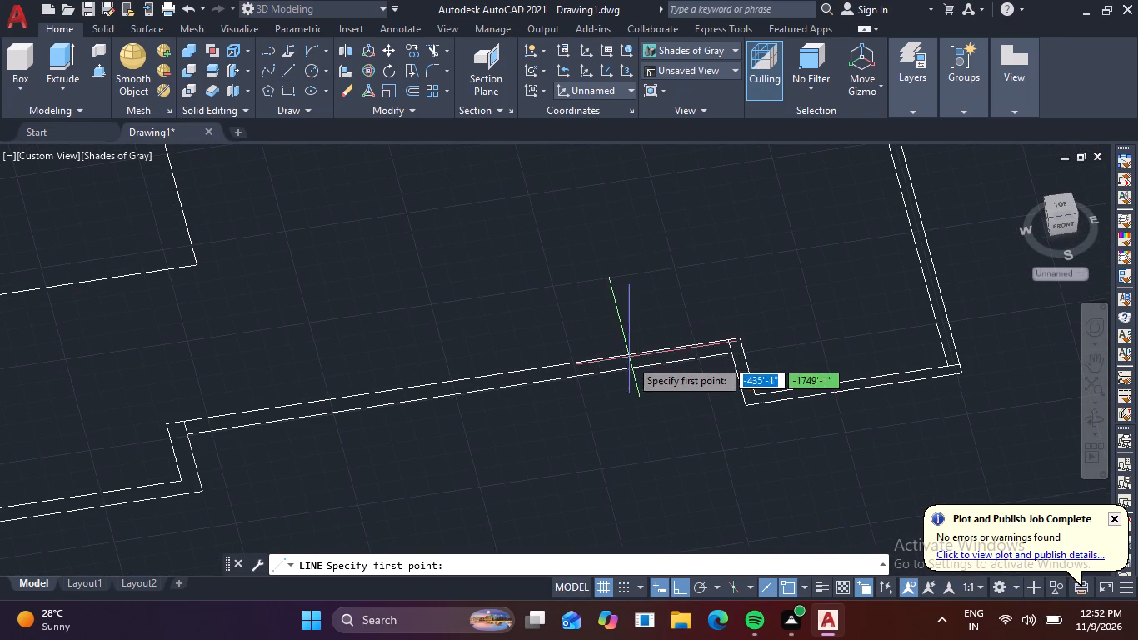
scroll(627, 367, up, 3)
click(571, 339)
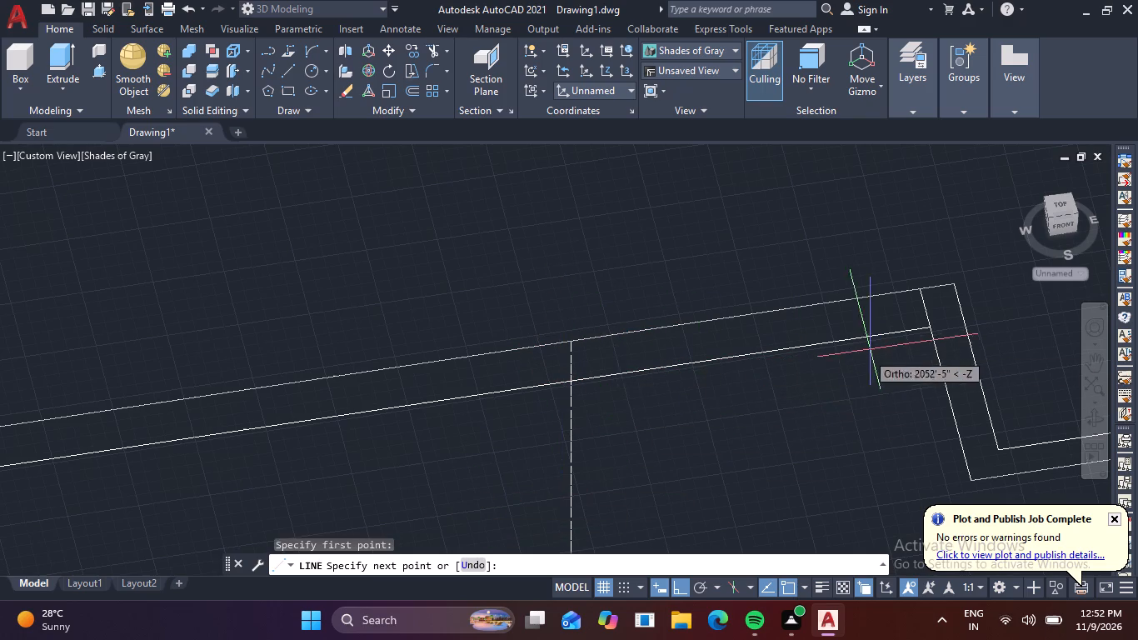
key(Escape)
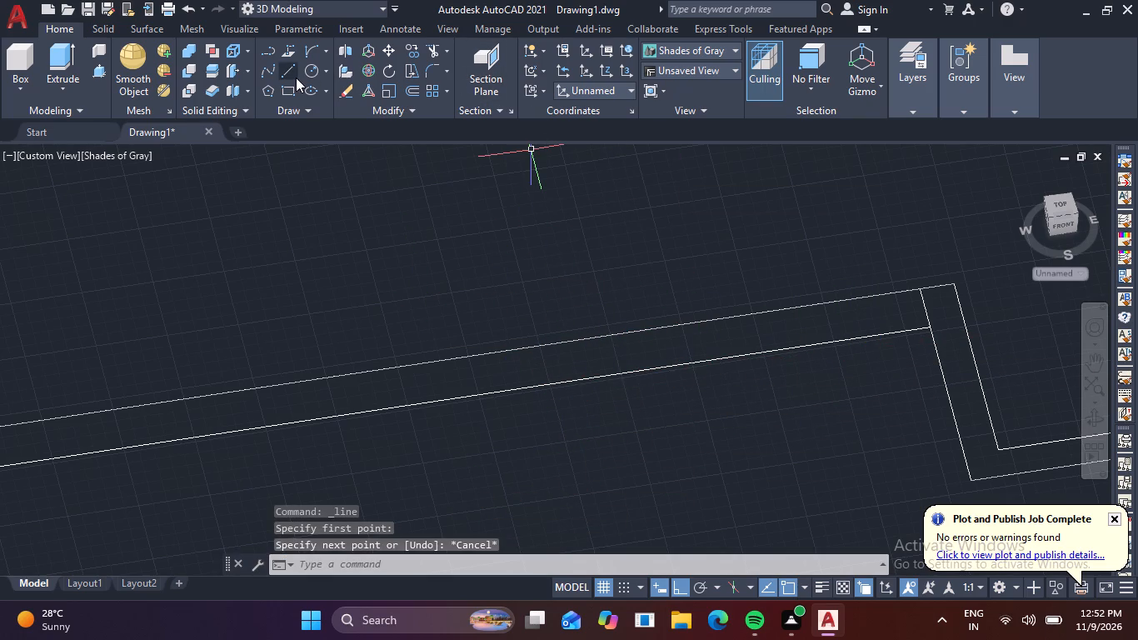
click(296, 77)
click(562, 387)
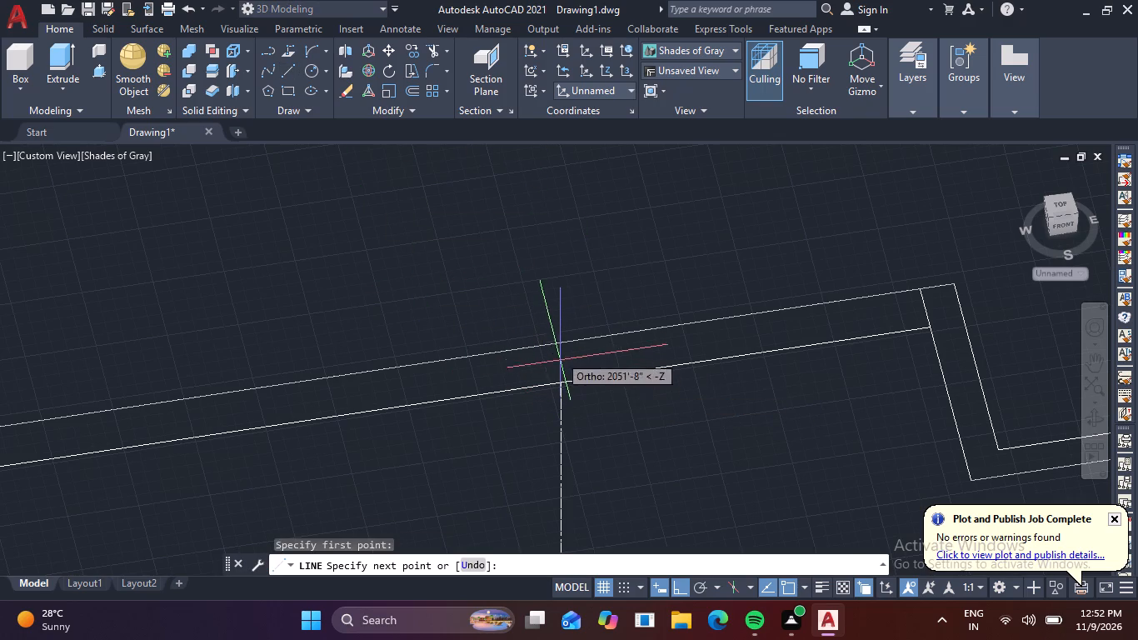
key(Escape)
Examine the floor plan linework and its position beside the house model and the other plans.
scroll(620, 500, down, 3)
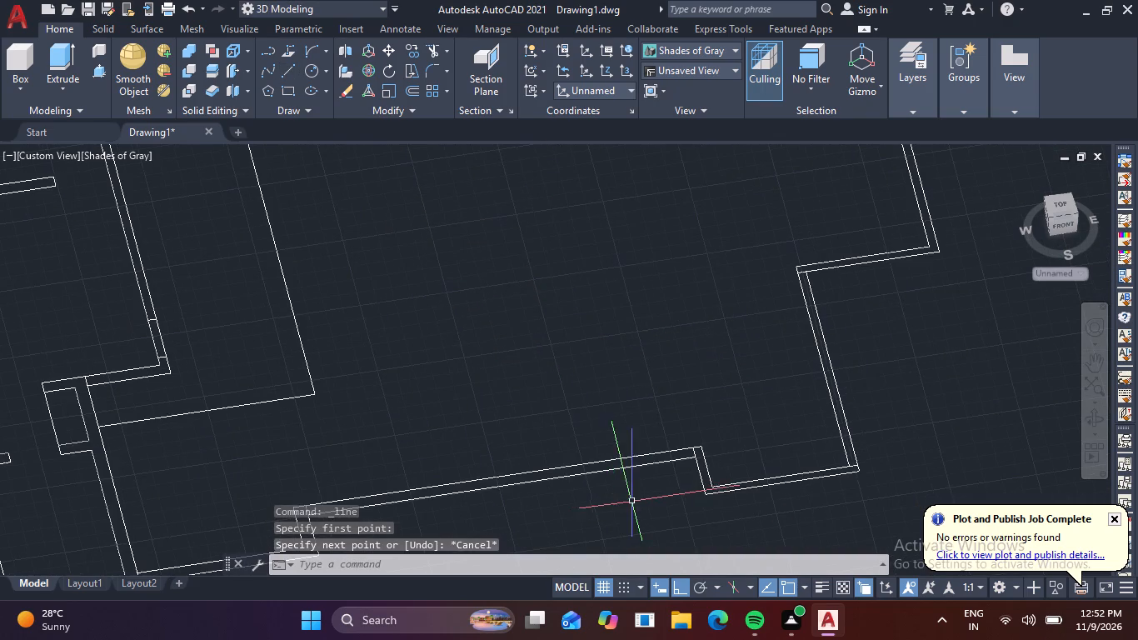
middle_drag(629, 482, 610, 285)
key(Escape)
scroll(614, 342, down, 2)
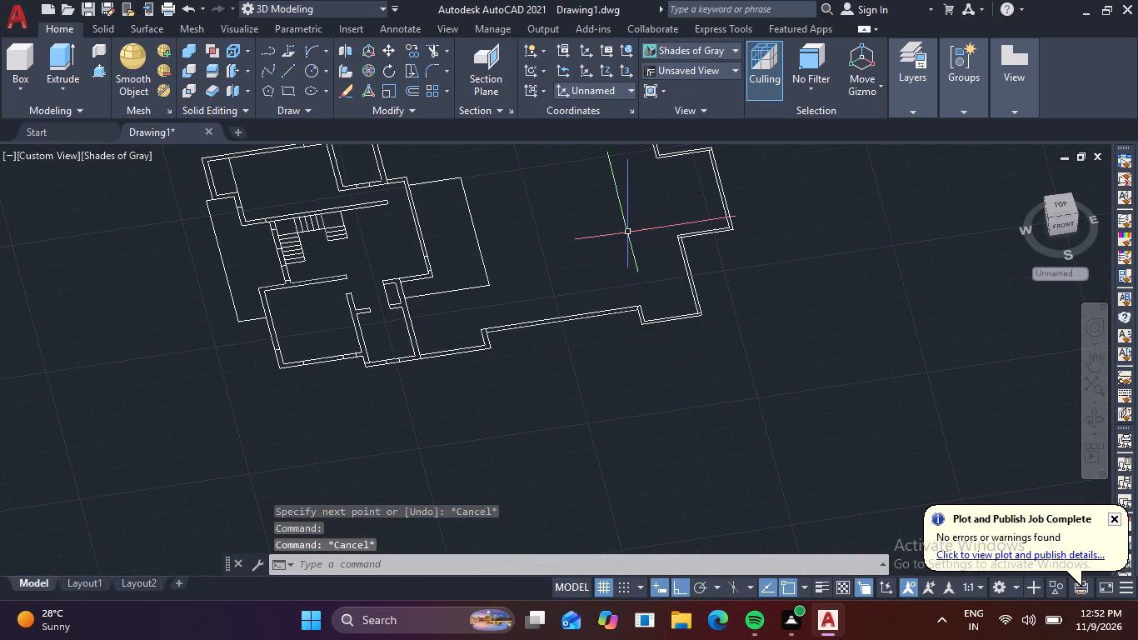
shift+middle_drag(627, 231, 622, 318)
scroll(617, 308, down, 5)
shift+middle_drag(692, 292, 691, 305)
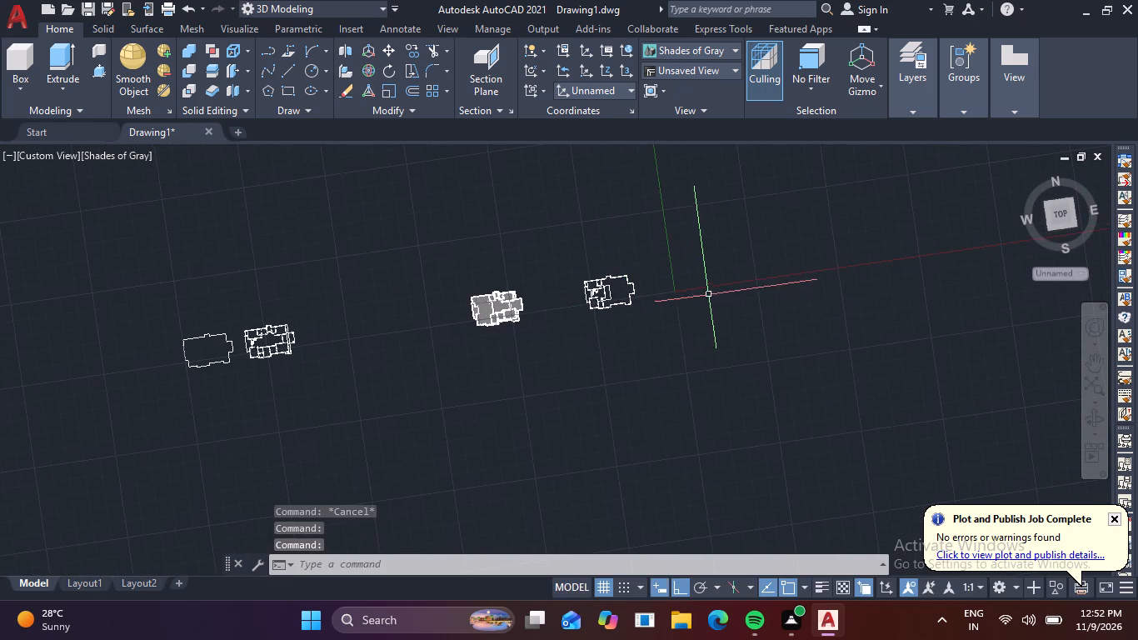
shift+middle_drag(709, 295, 690, 347)
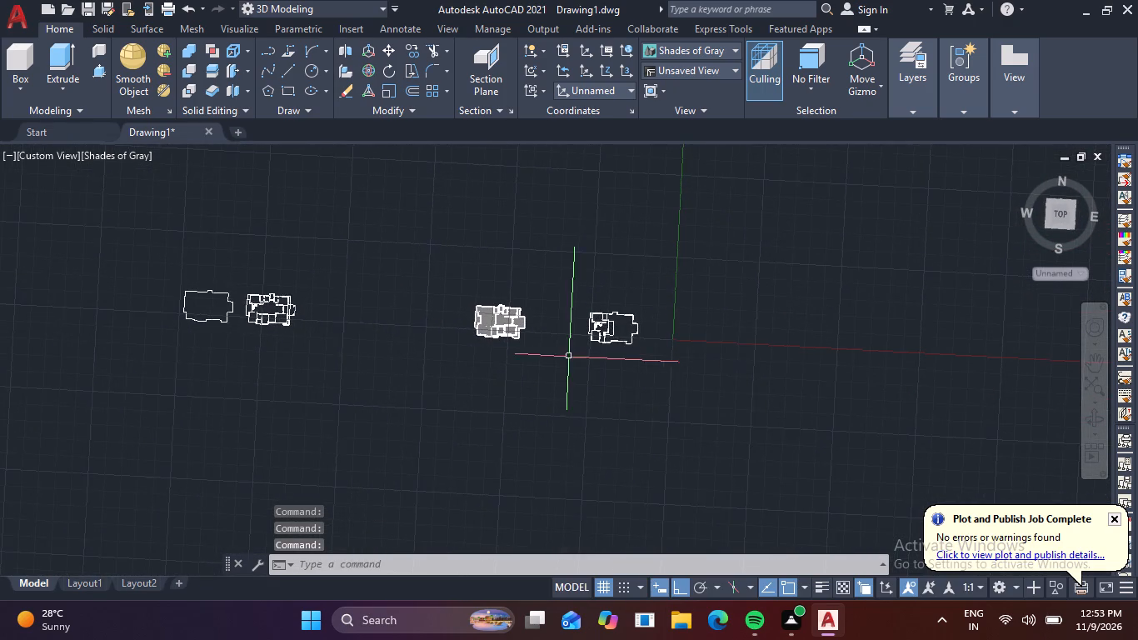
scroll(581, 349, up, 4)
scroll(688, 293, up, 5)
scroll(813, 307, up, 2)
middle_drag(763, 394, 742, 322)
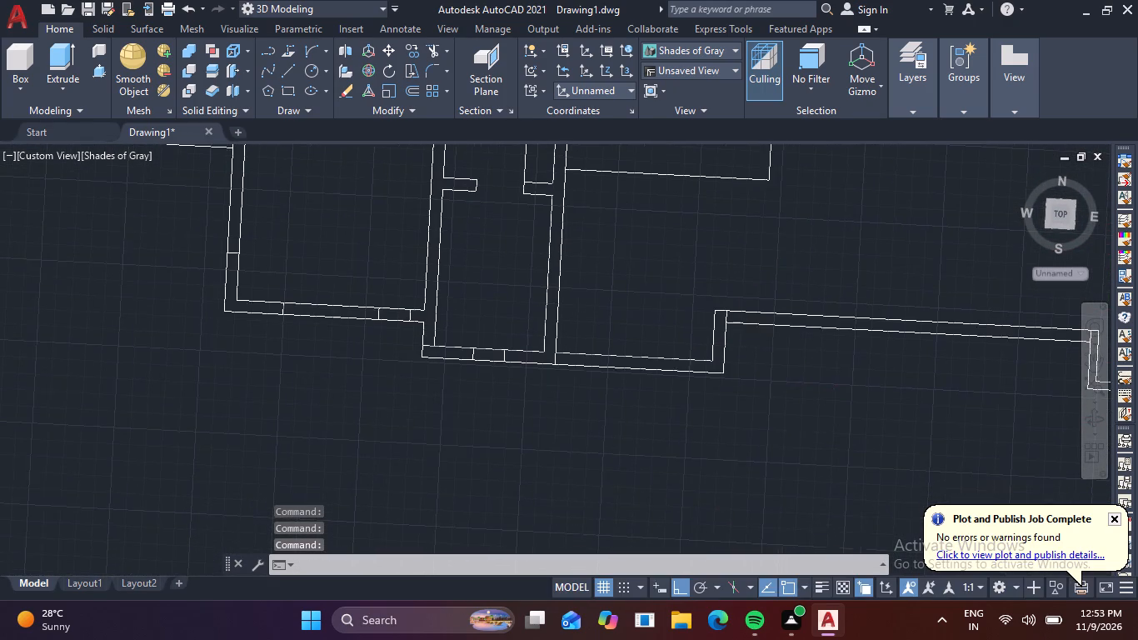
In a straight top view, draw a line about 9" long across the thickness of the floor plan's long recessed south wall.
click(1064, 220)
scroll(766, 378, up, 5)
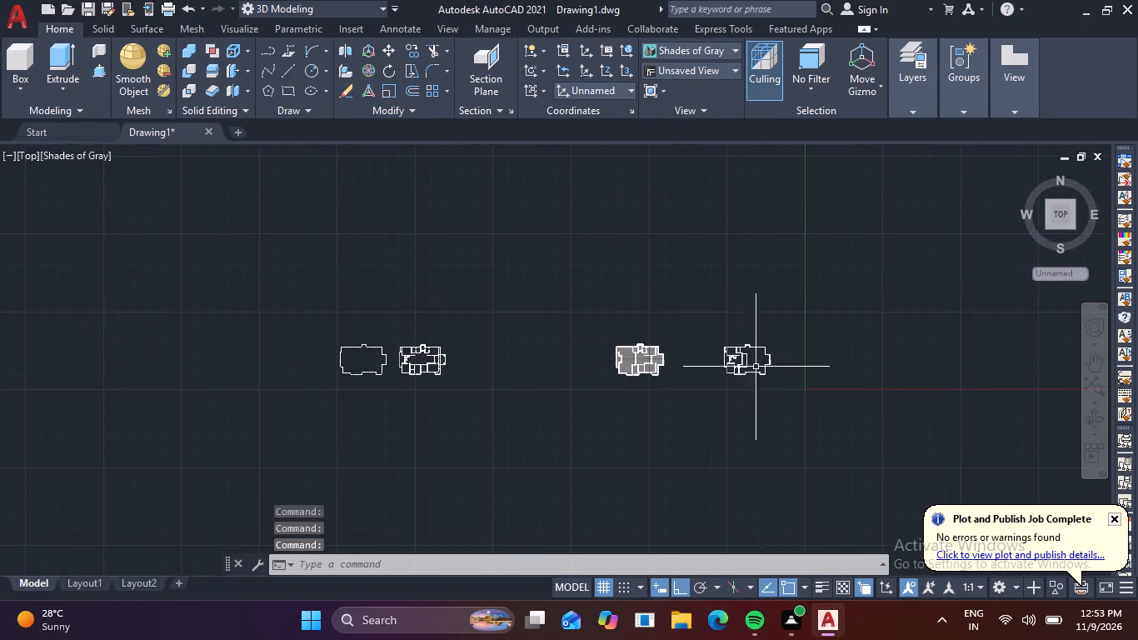
scroll(740, 375, up, 17)
middle_drag(759, 407, 748, 385)
scroll(756, 398, up, 1)
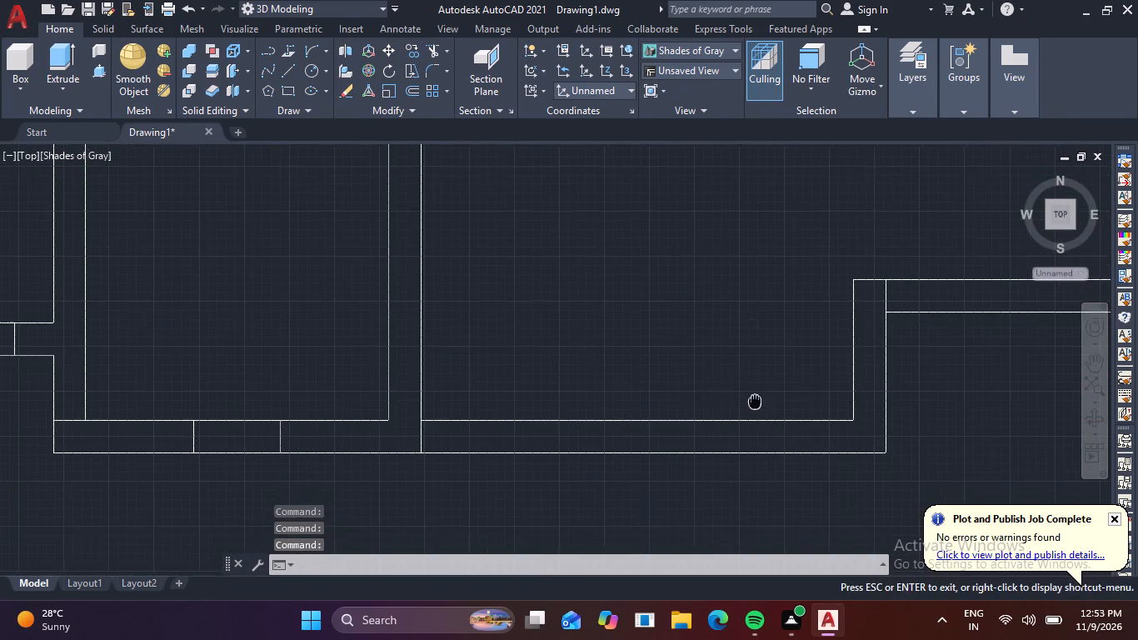
middle_drag(748, 385, 725, 343)
scroll(716, 344, down, 3)
middle_drag(867, 347, 479, 365)
scroll(850, 300, up, 2)
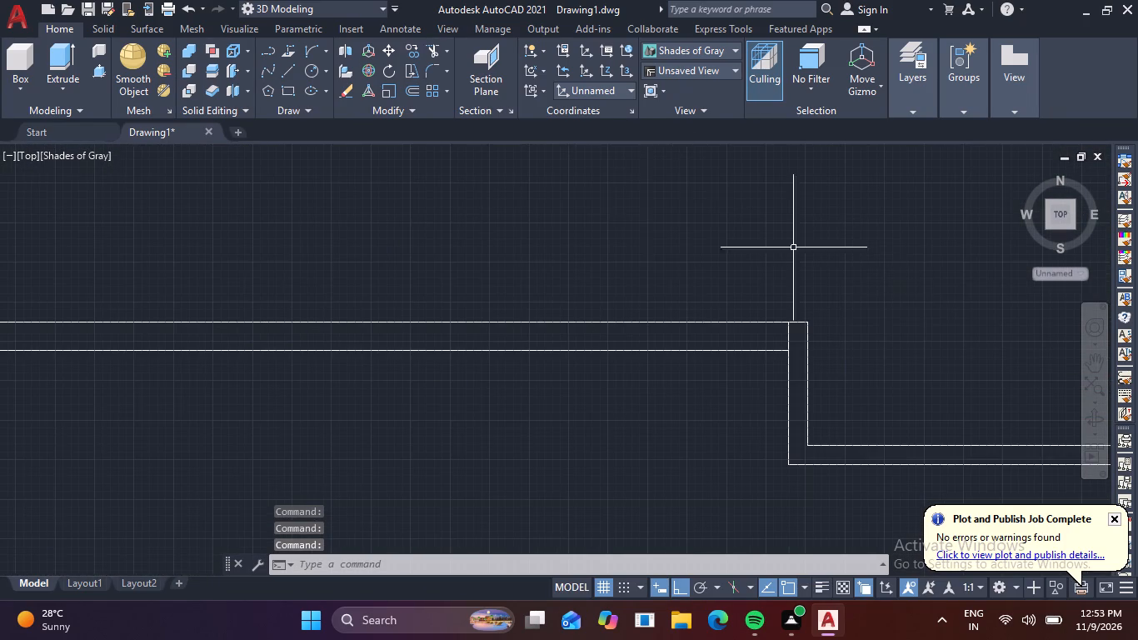
click(292, 72)
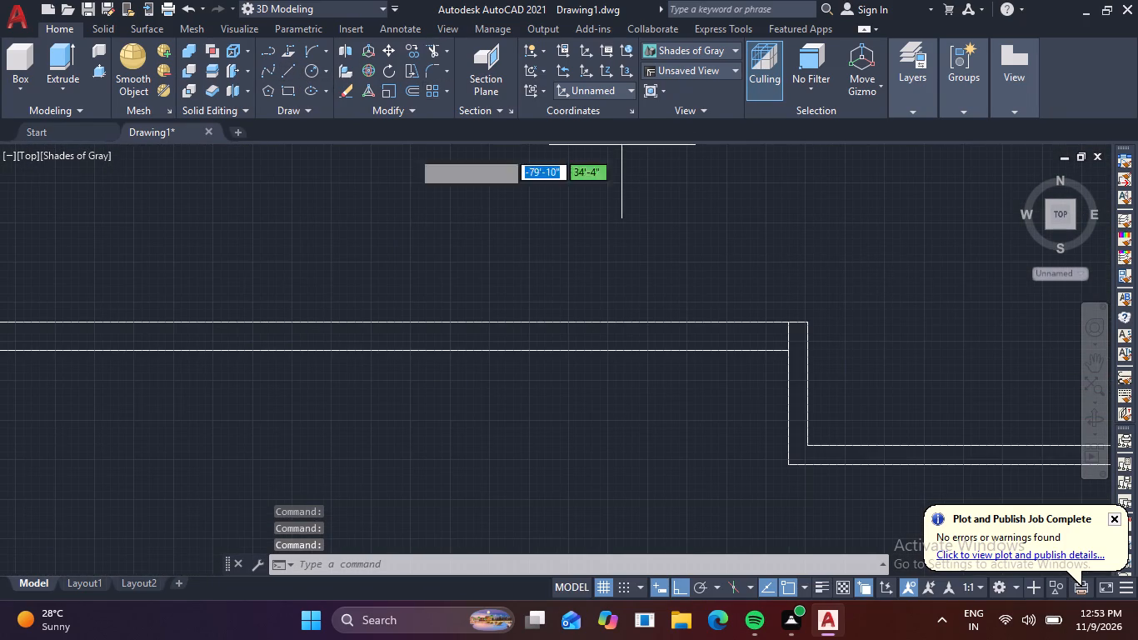
click(517, 325)
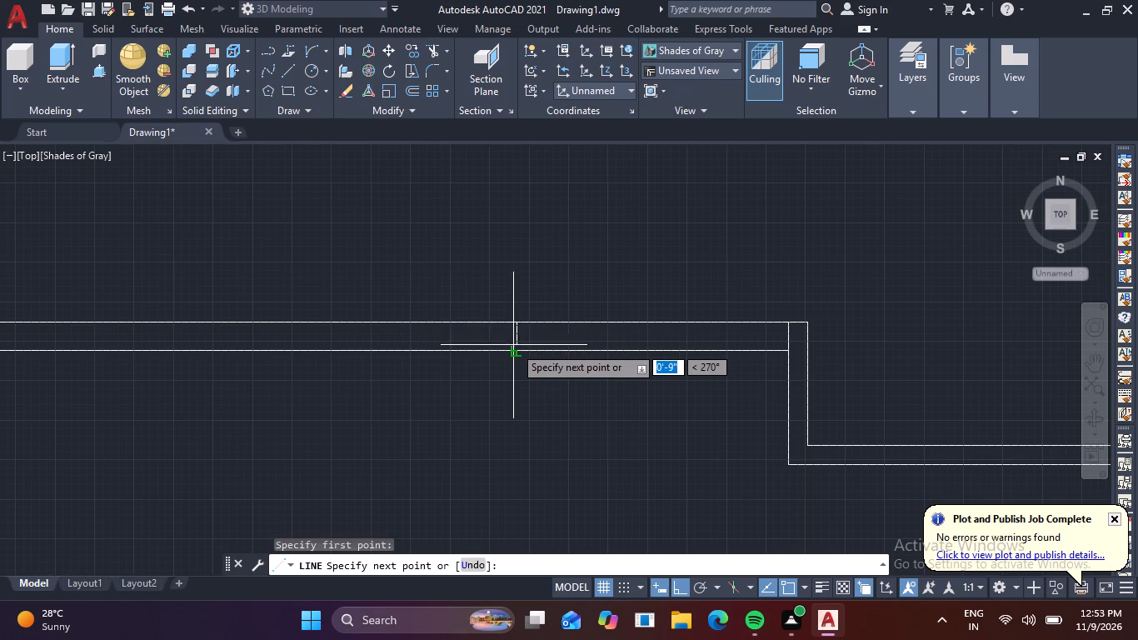
click(514, 350)
key(Escape)
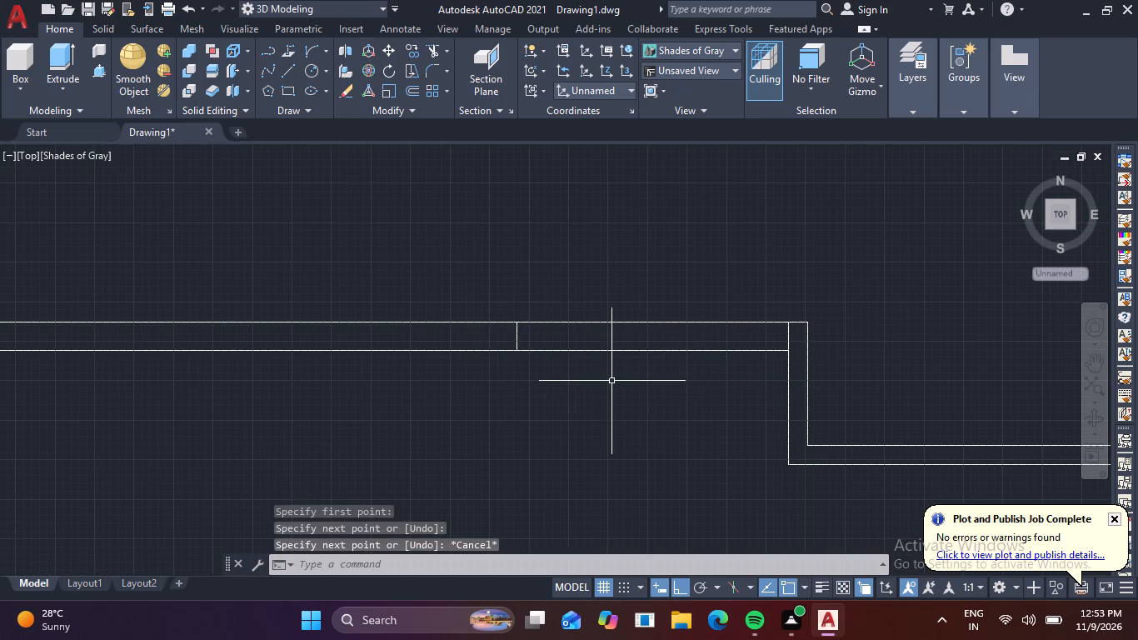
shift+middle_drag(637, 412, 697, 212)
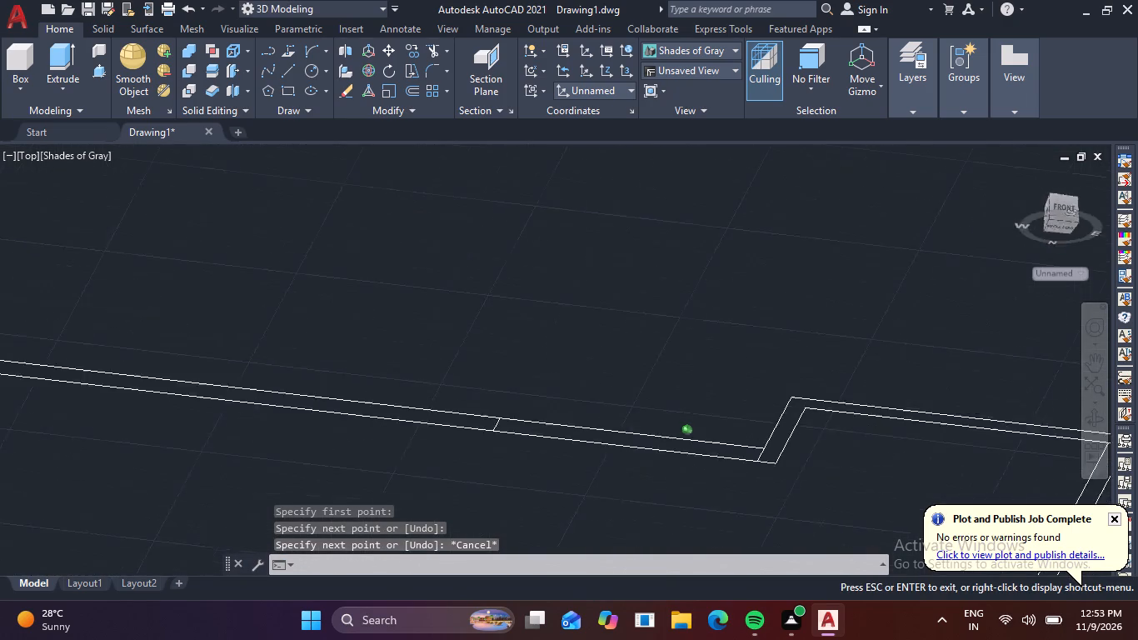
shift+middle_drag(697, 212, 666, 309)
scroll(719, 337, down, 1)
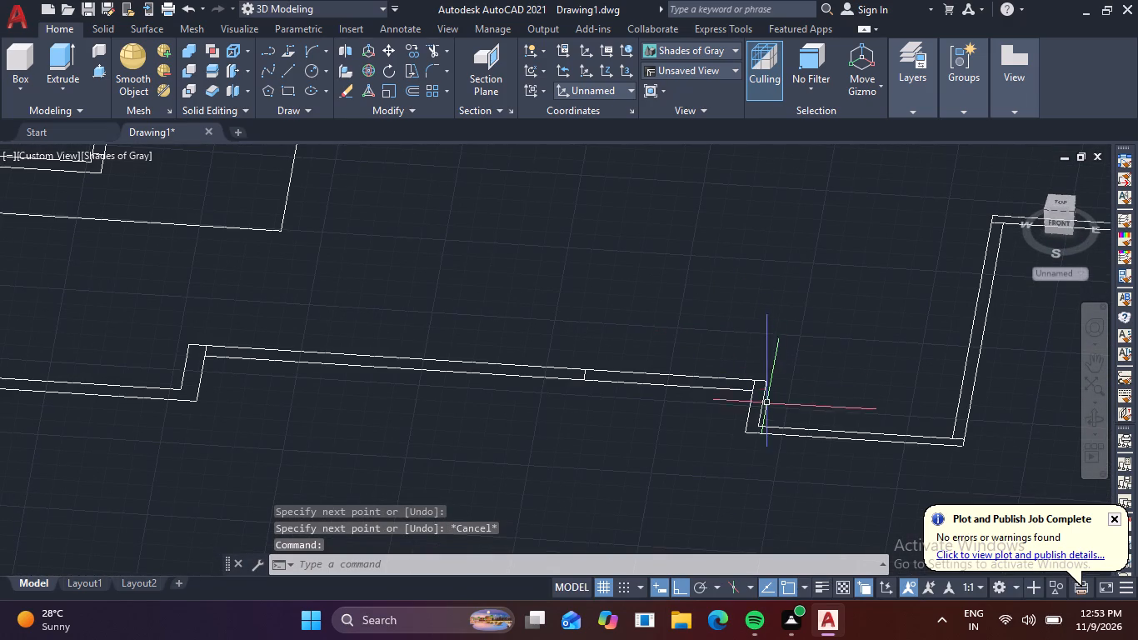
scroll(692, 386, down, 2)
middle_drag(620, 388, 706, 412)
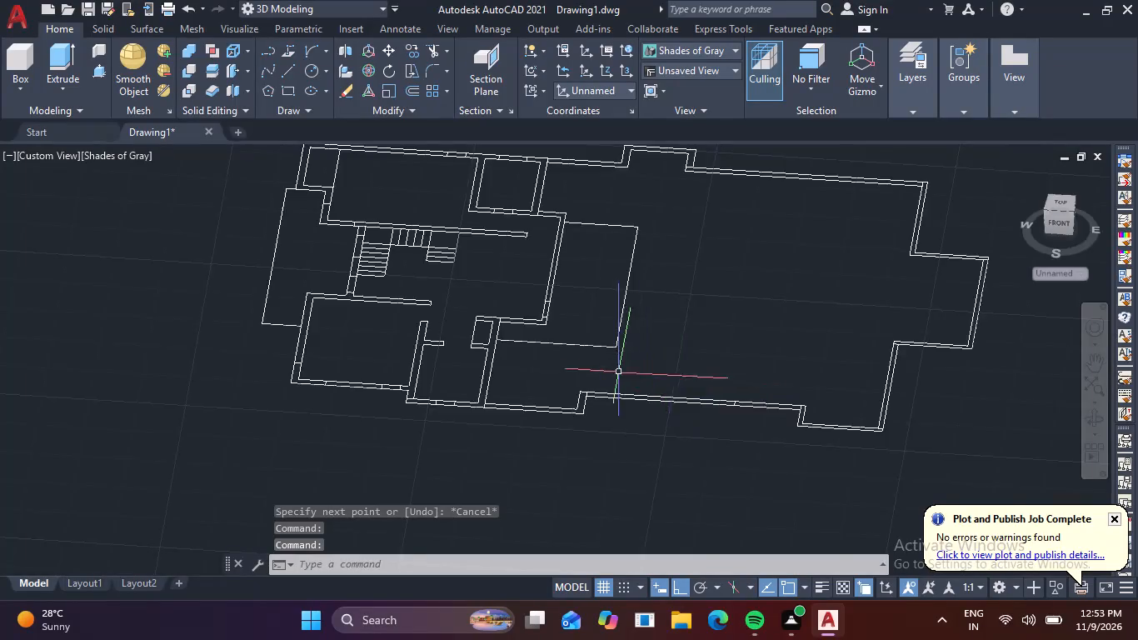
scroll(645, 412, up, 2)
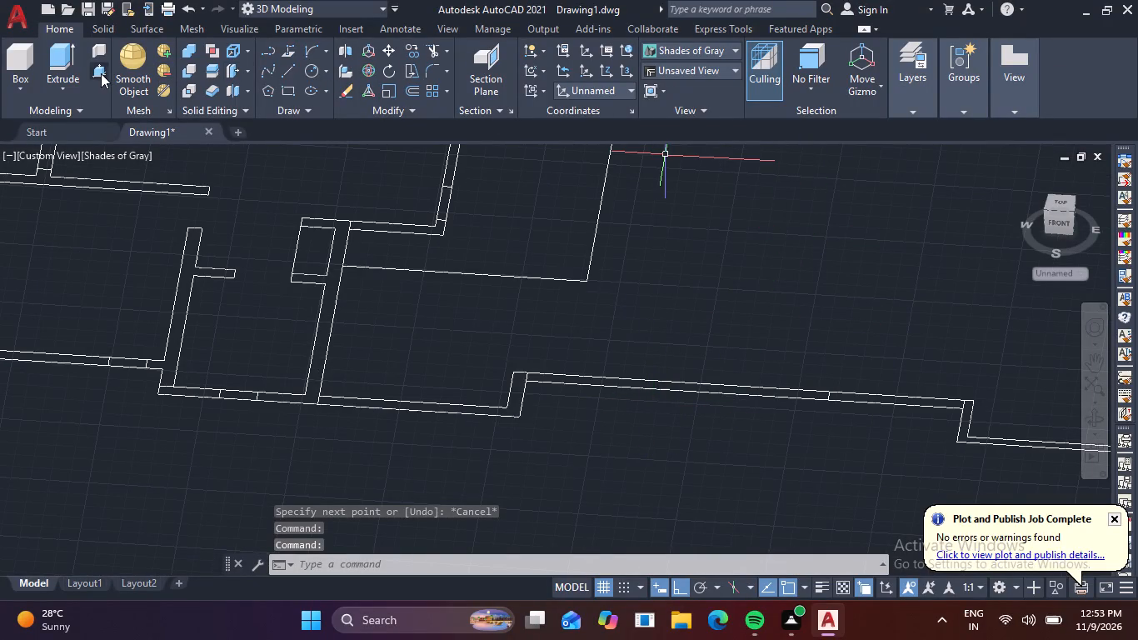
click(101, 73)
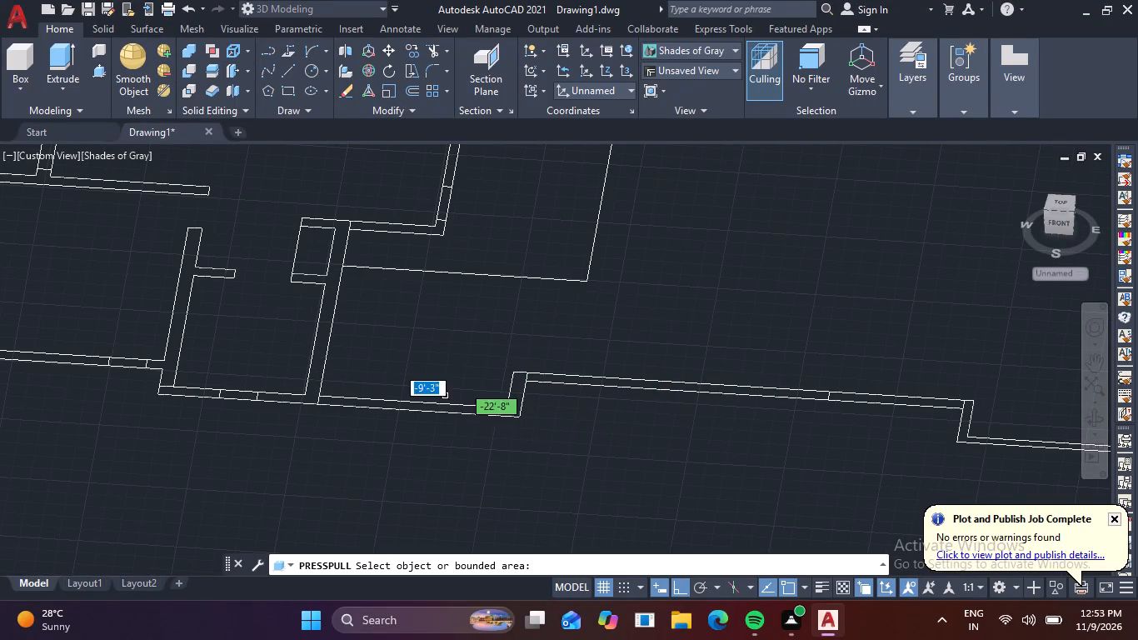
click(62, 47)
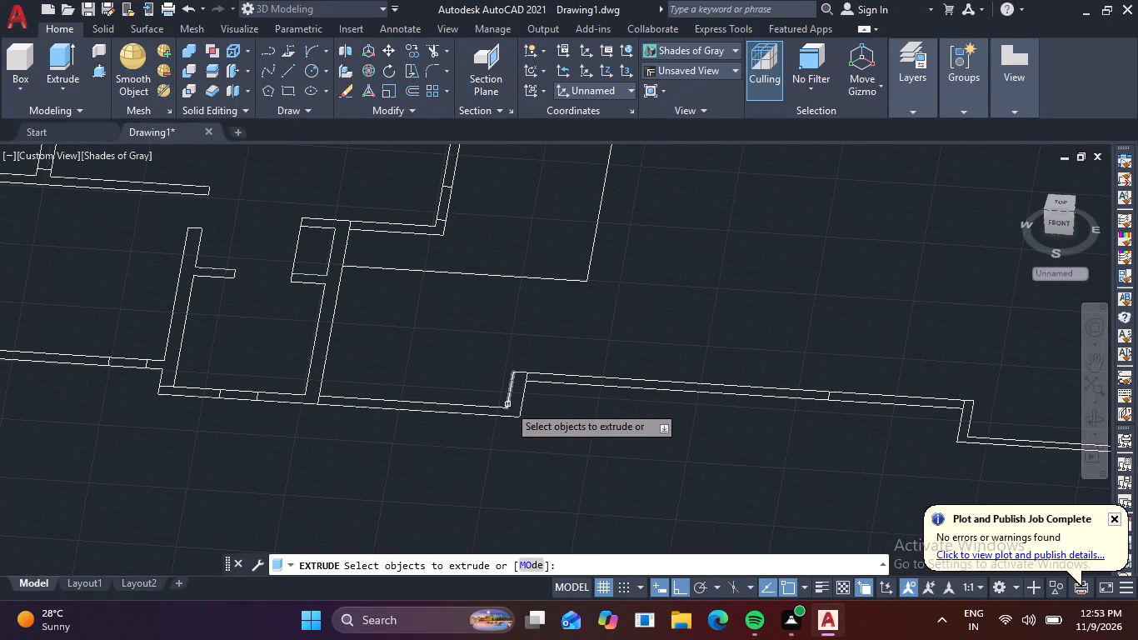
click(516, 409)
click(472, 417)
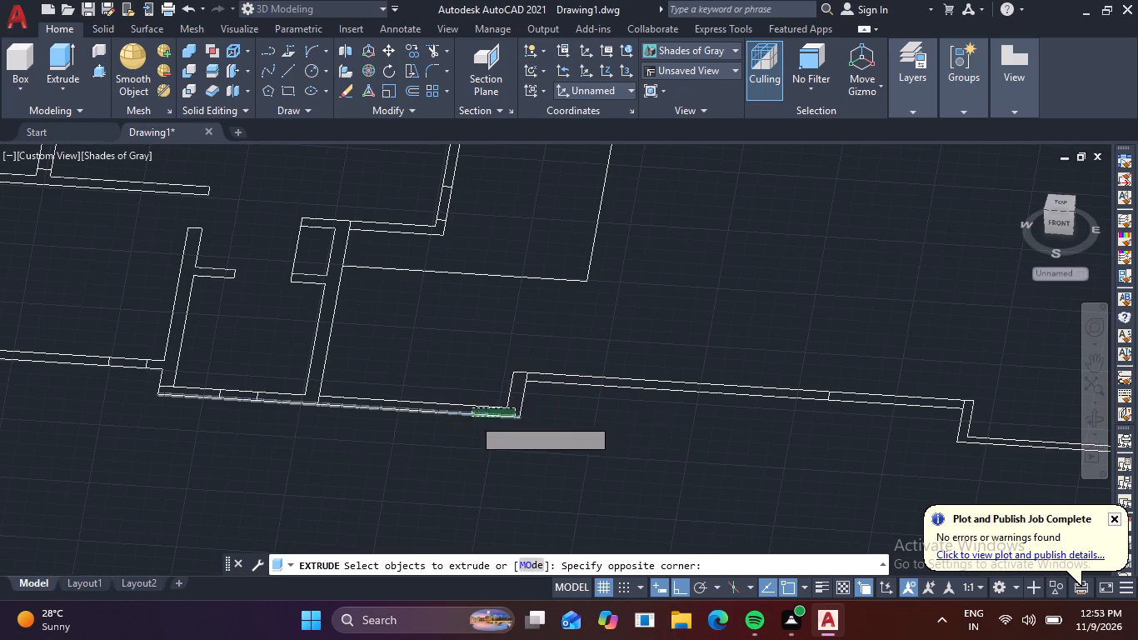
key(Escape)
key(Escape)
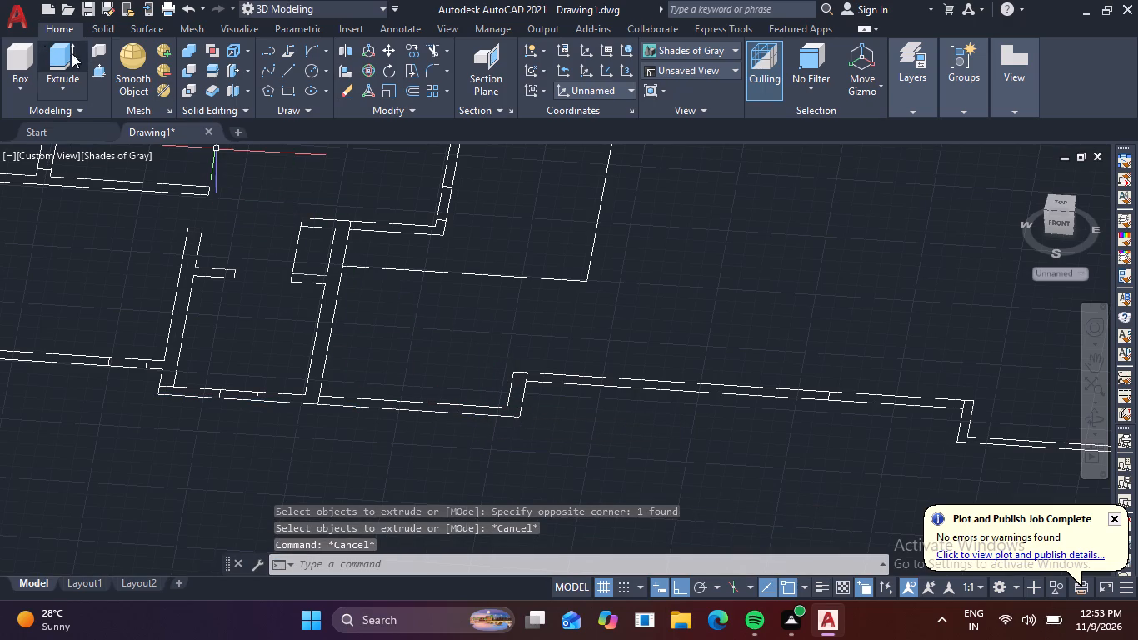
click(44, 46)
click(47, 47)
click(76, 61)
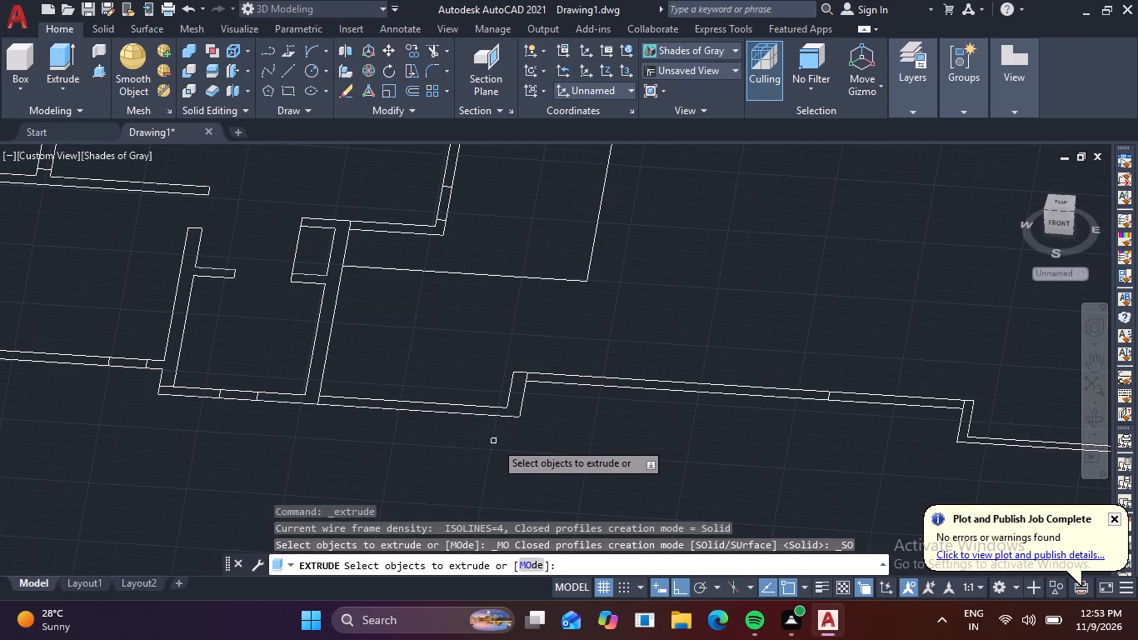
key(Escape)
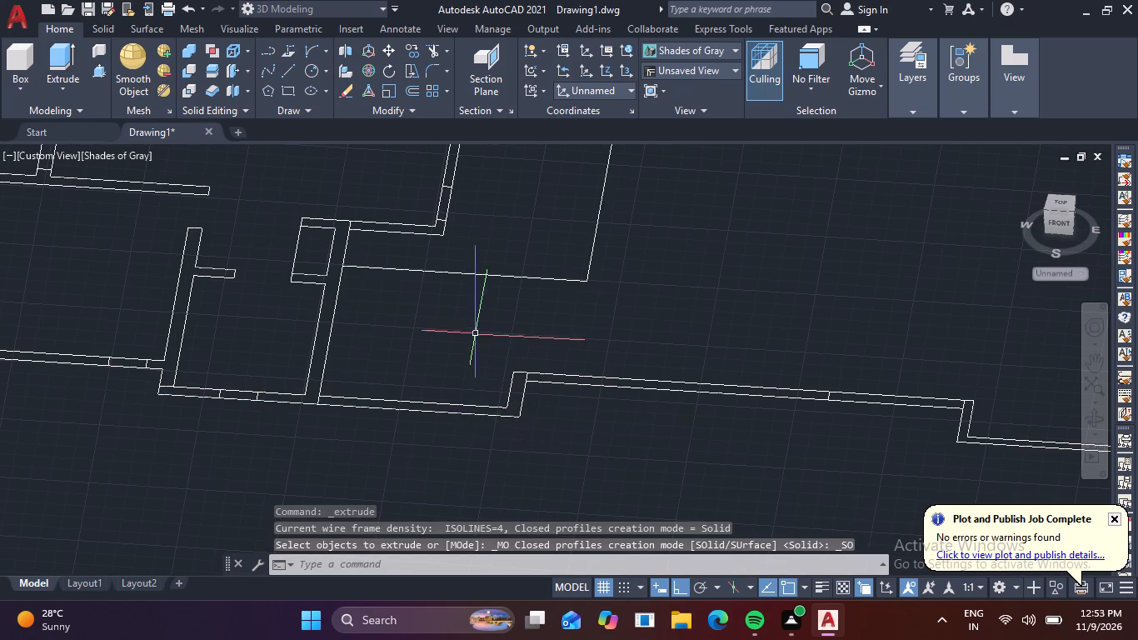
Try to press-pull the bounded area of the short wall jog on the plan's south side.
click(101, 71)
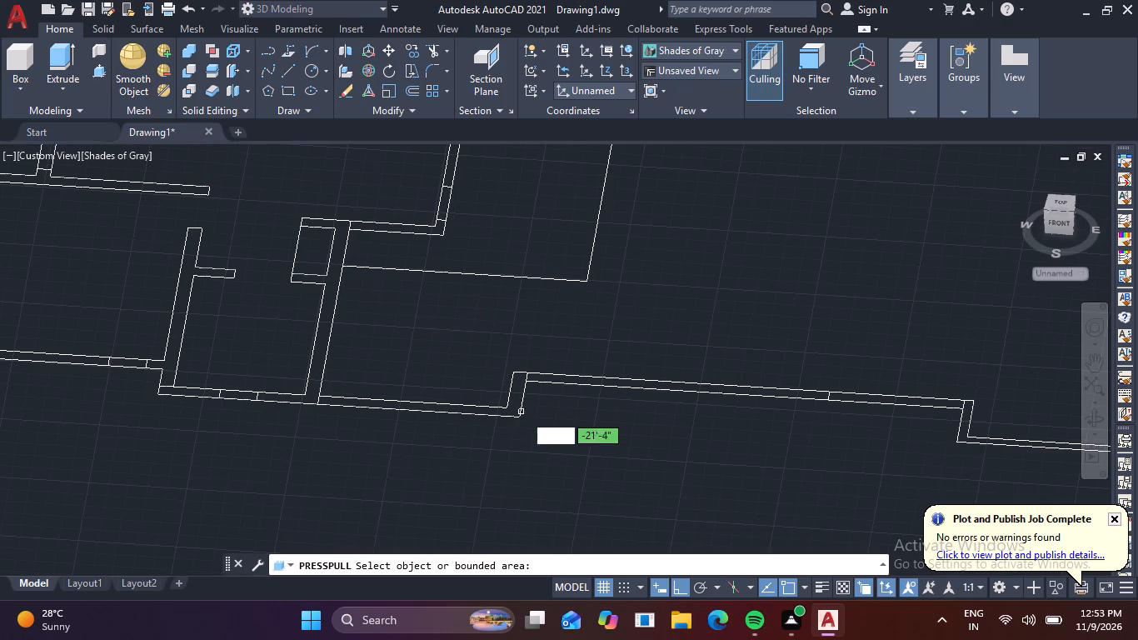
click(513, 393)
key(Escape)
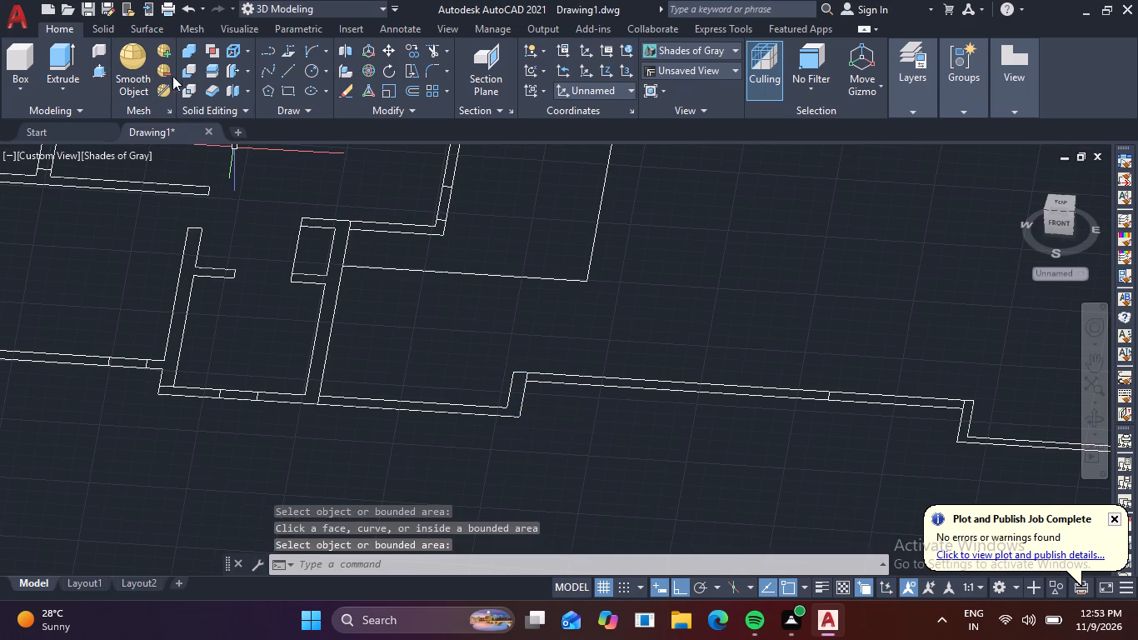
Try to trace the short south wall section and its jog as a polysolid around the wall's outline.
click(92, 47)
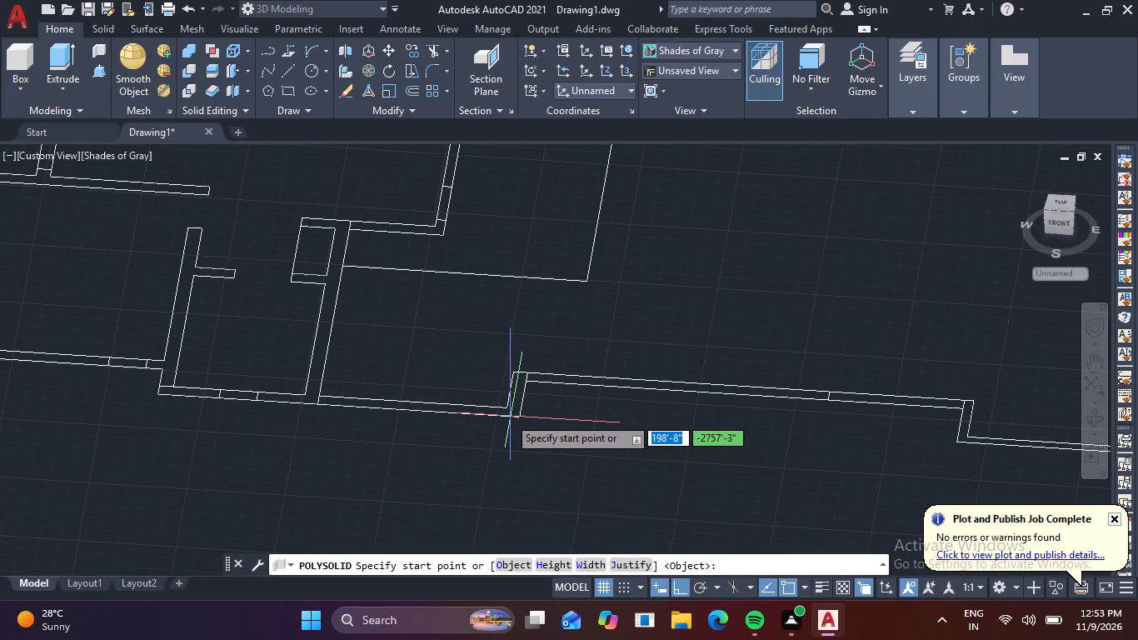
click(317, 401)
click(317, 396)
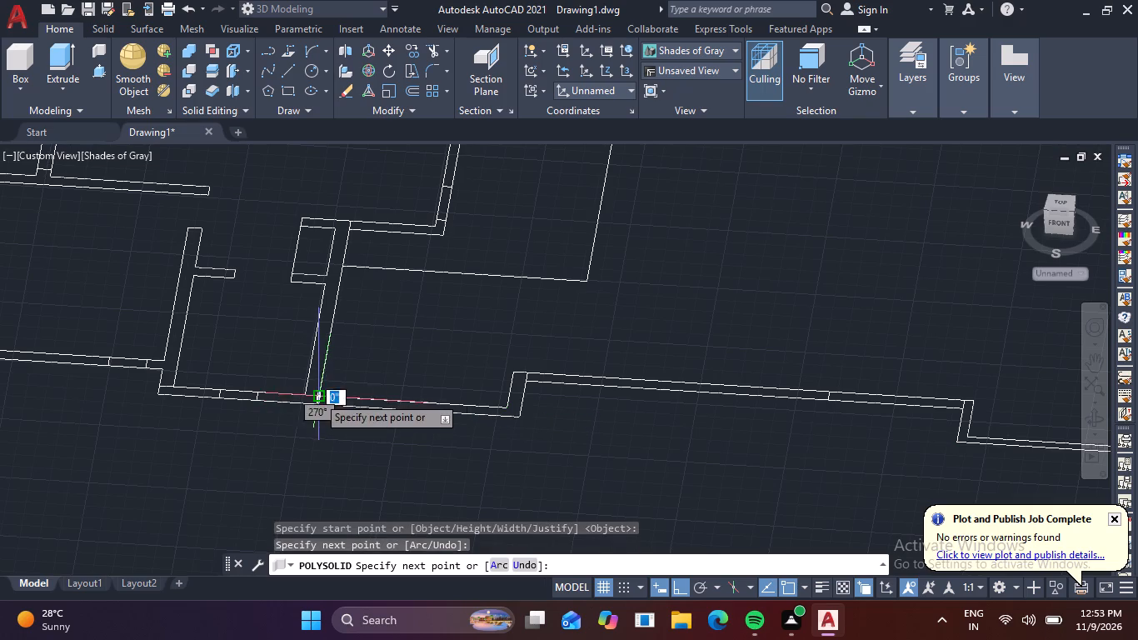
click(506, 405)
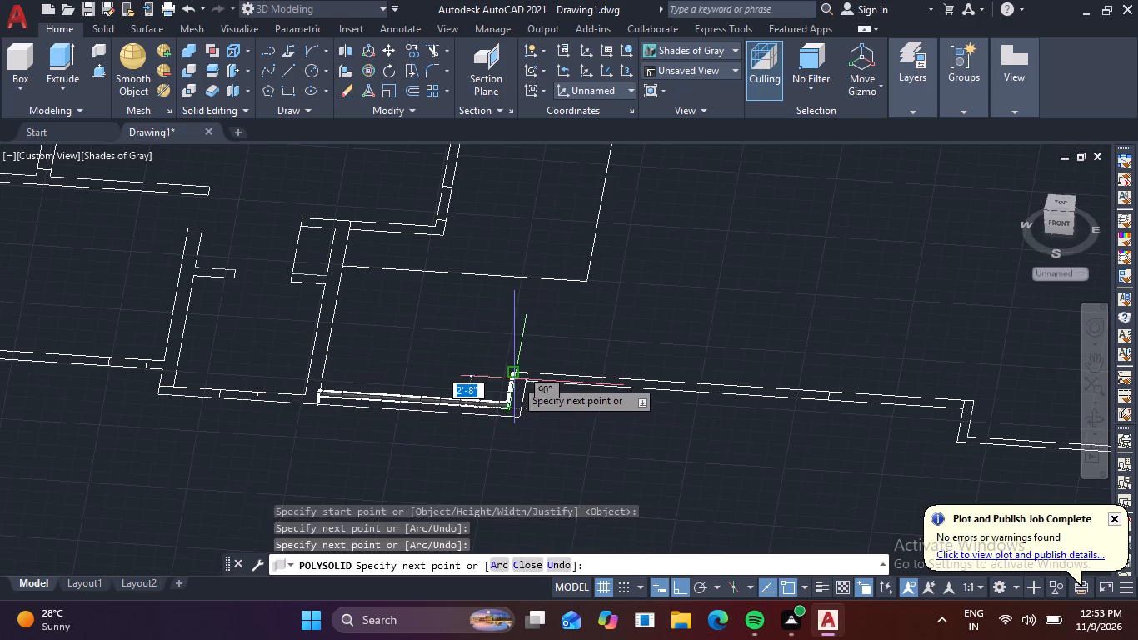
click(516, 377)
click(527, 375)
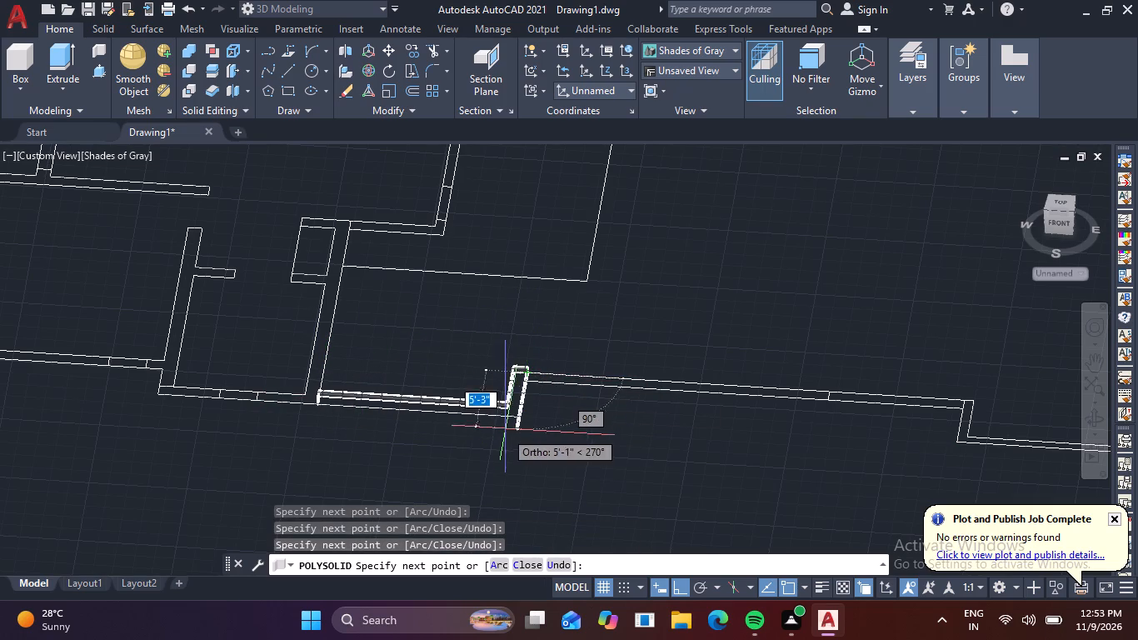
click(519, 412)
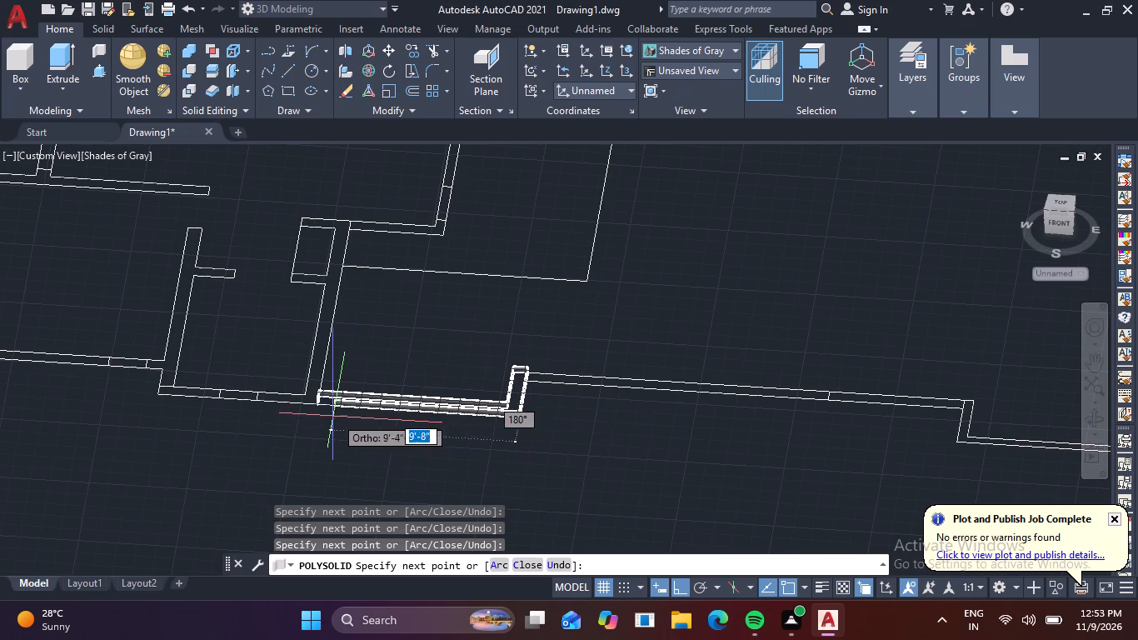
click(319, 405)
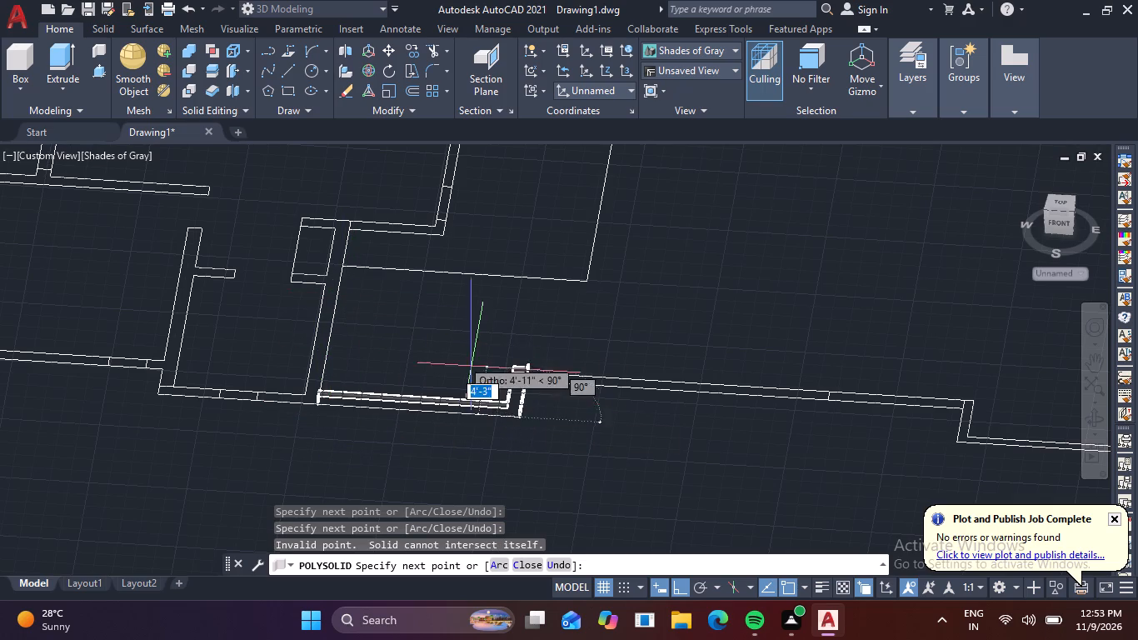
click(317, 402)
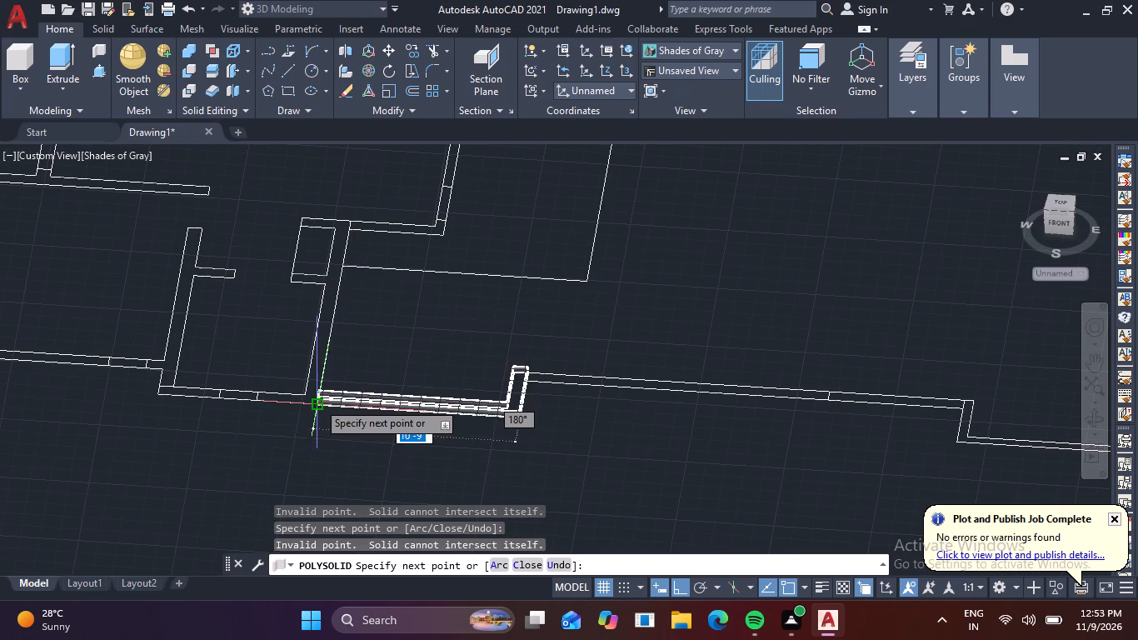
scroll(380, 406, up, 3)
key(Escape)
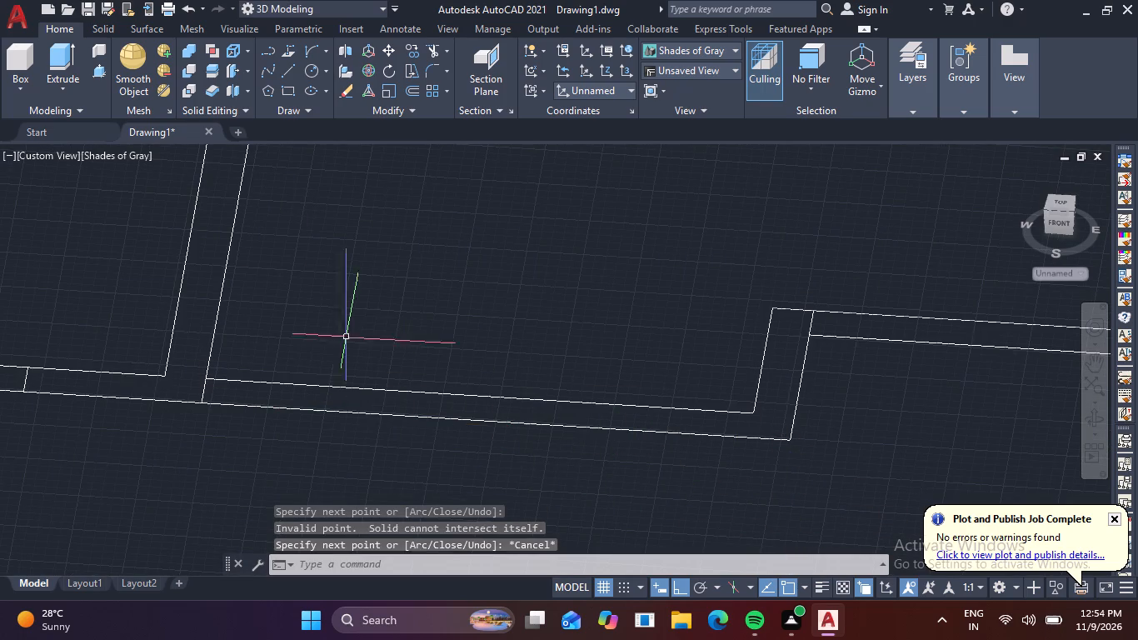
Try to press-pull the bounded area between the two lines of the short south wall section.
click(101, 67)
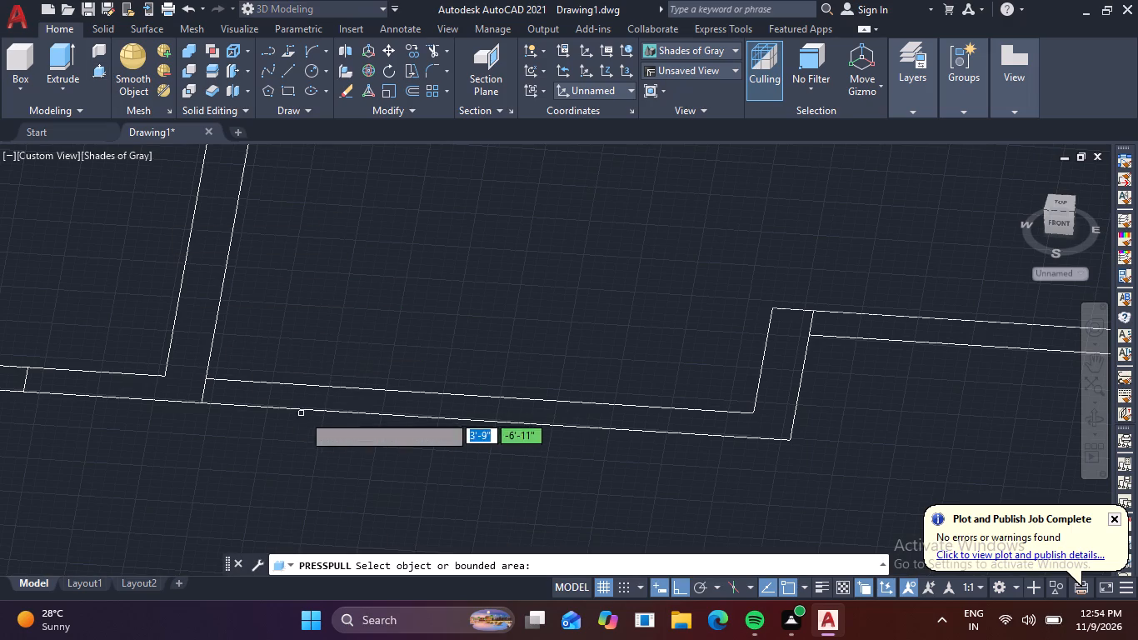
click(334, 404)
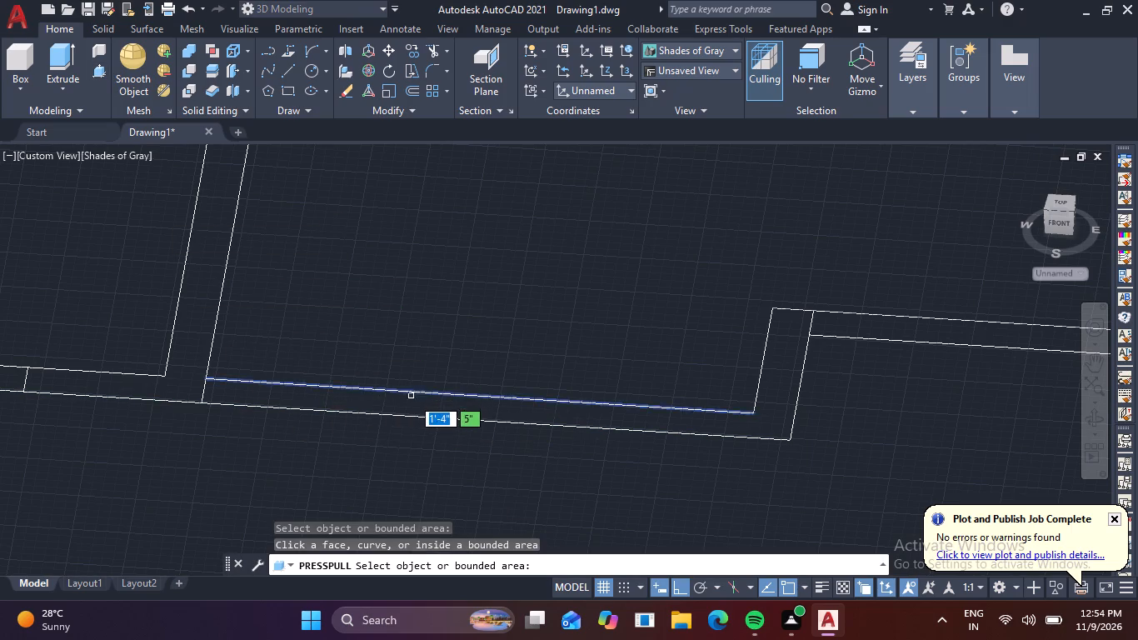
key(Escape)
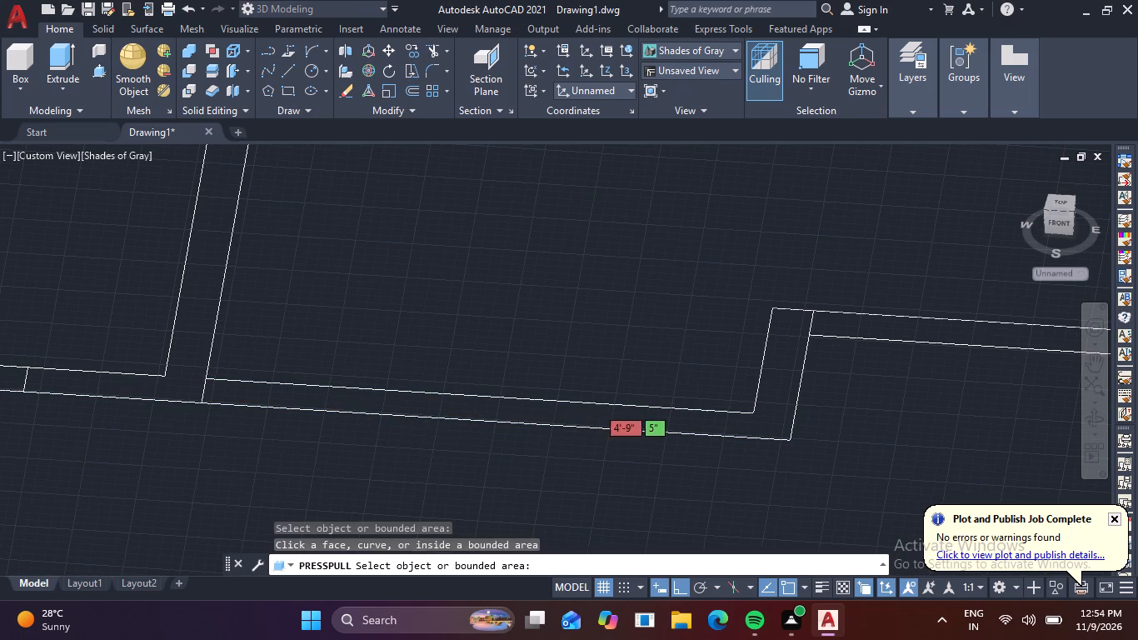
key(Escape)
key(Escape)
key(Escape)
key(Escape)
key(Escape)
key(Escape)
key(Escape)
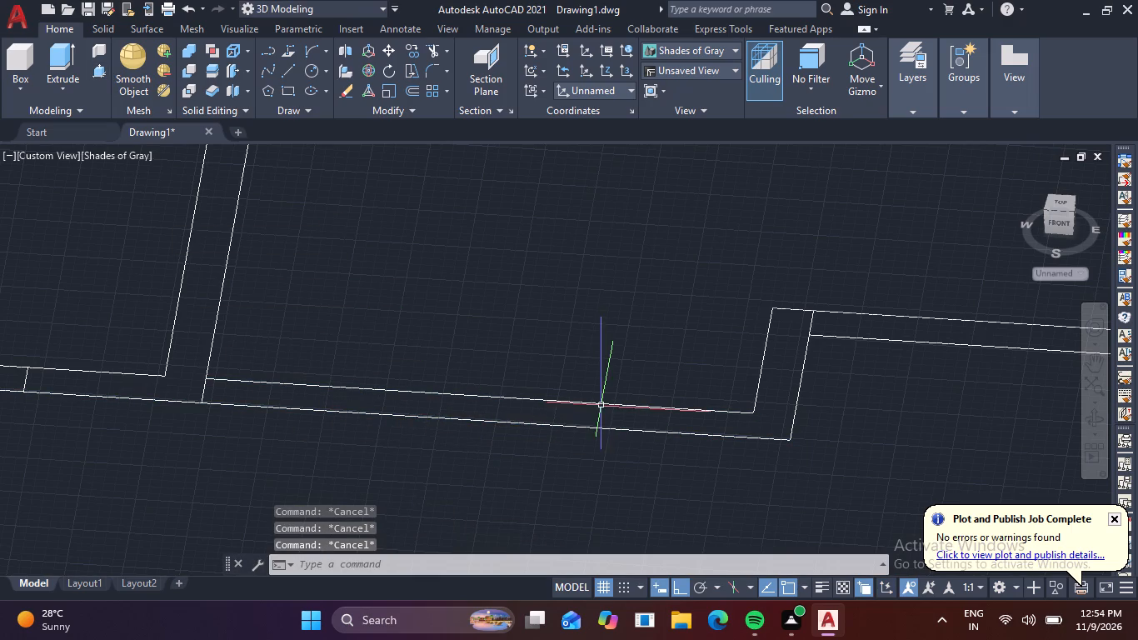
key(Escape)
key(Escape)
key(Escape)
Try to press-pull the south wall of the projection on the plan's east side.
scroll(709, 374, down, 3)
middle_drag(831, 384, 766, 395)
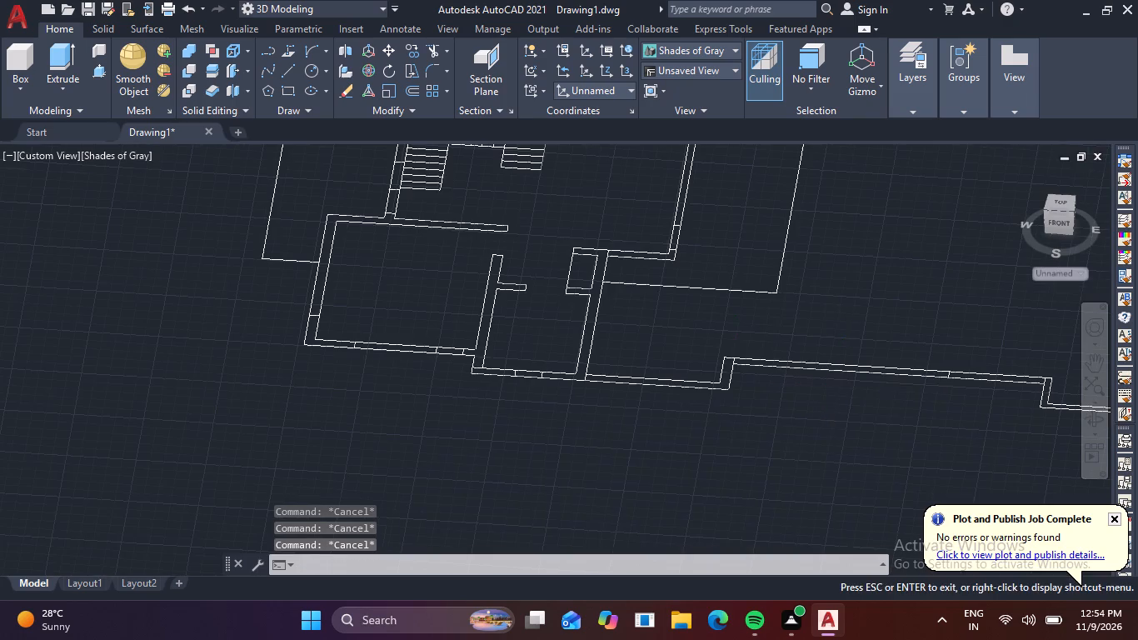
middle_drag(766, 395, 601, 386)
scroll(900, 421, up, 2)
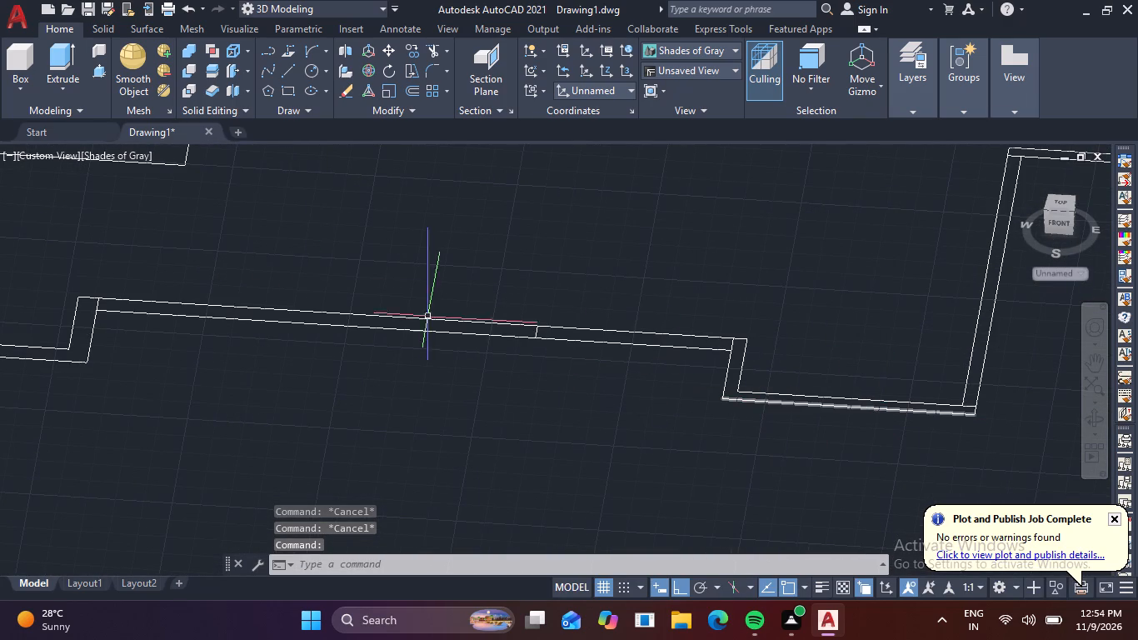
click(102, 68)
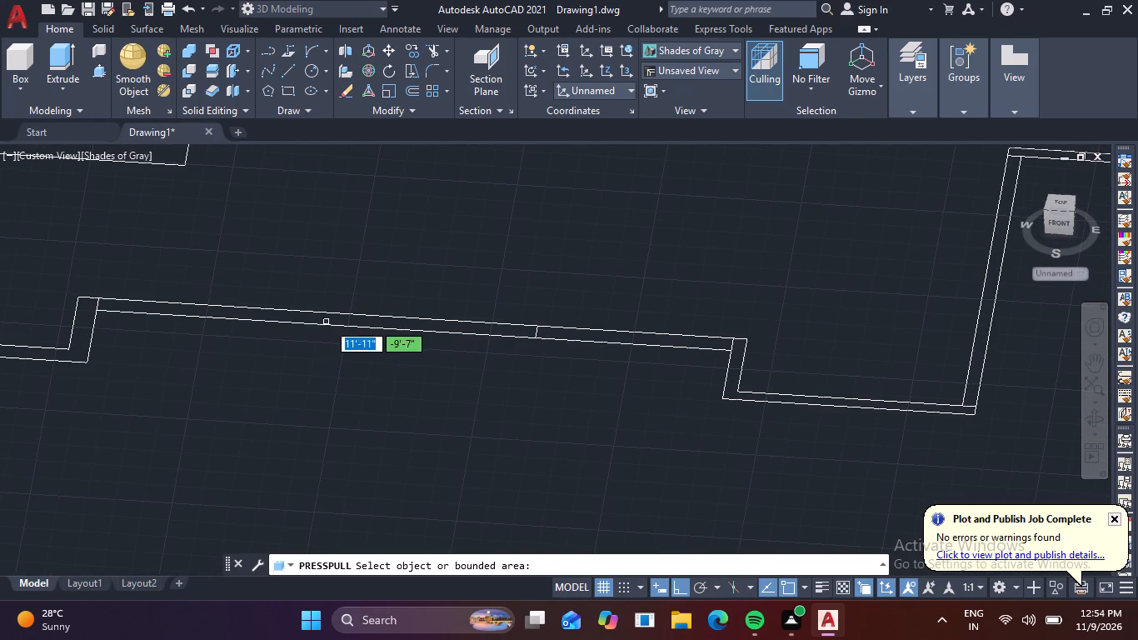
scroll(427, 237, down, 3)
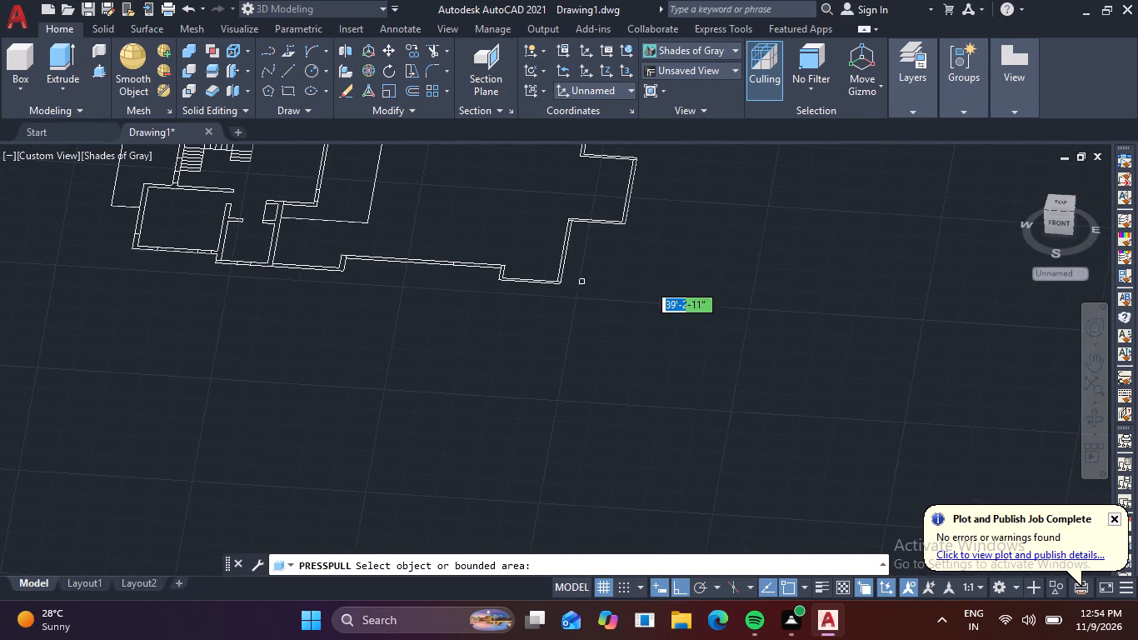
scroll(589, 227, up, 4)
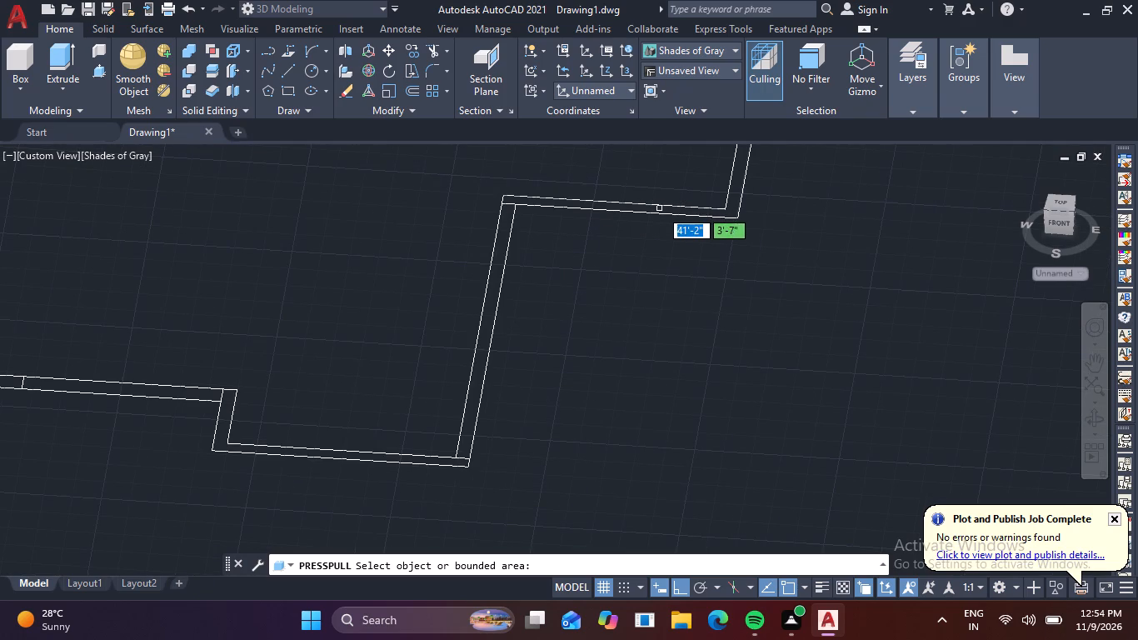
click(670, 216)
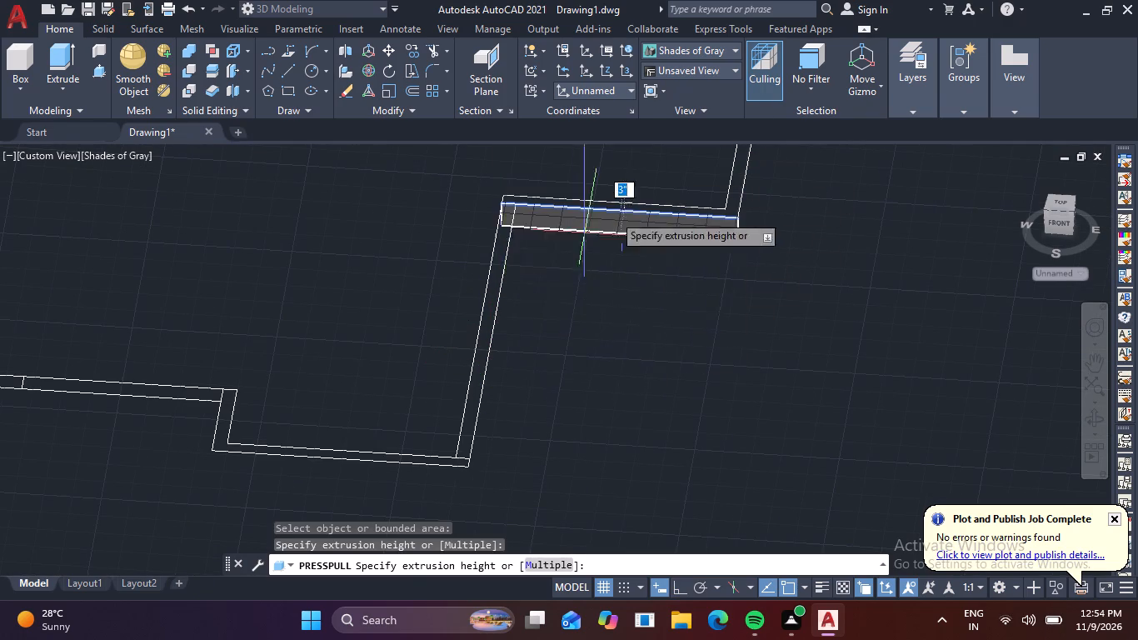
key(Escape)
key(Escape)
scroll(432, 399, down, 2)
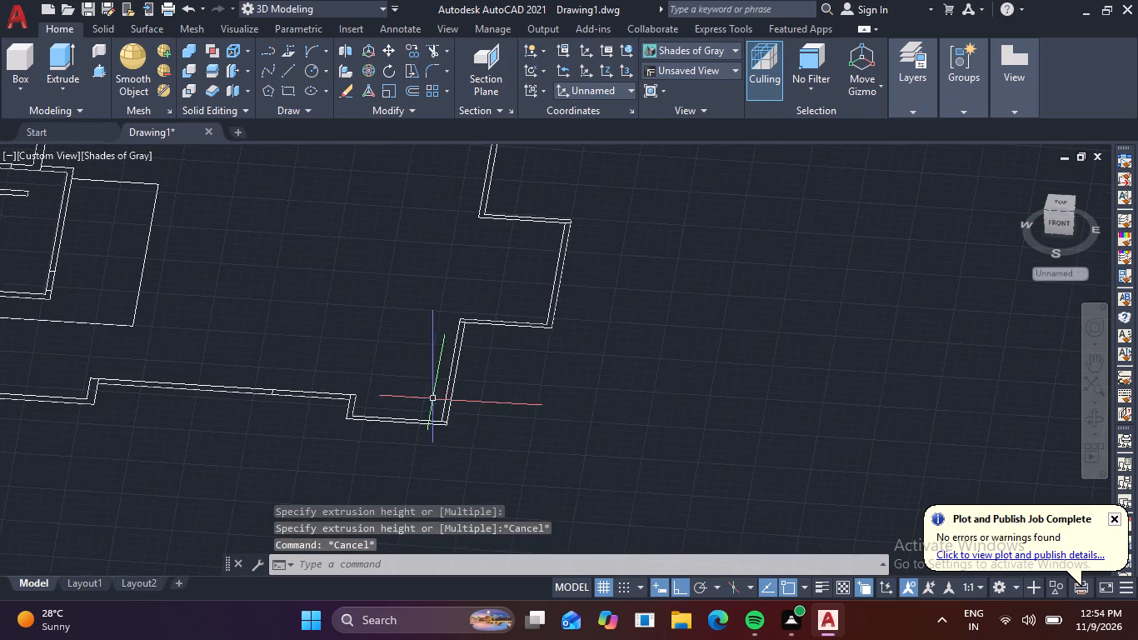
Redefine the UCS by its Z axis, with the origin where the wall jog meets the long recessed south wall and positive Z straight down.
scroll(586, 374, up, 1)
scroll(647, 340, down, 1)
middle_drag(668, 369, 729, 440)
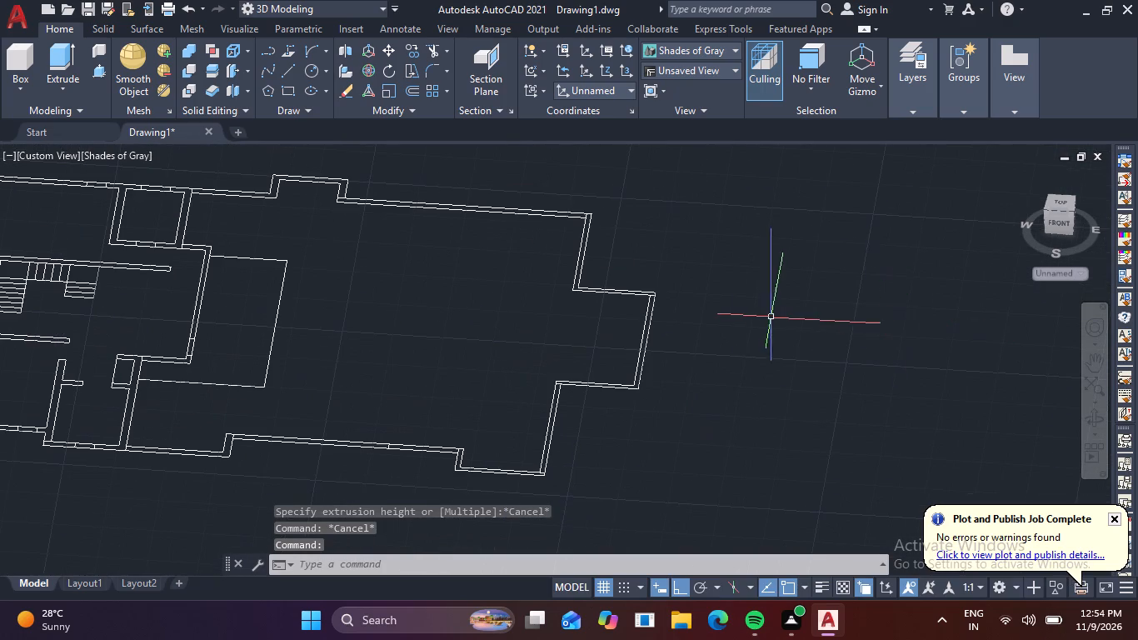
middle_drag(554, 302, 915, 262)
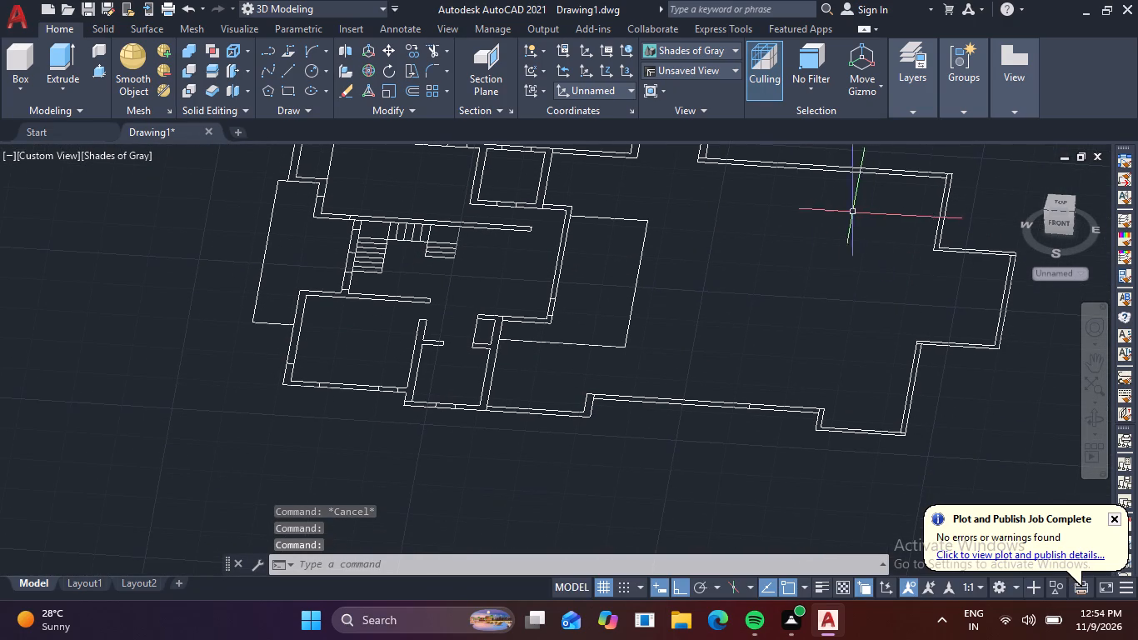
click(612, 78)
scroll(661, 194, down, 2)
scroll(686, 297, up, 2)
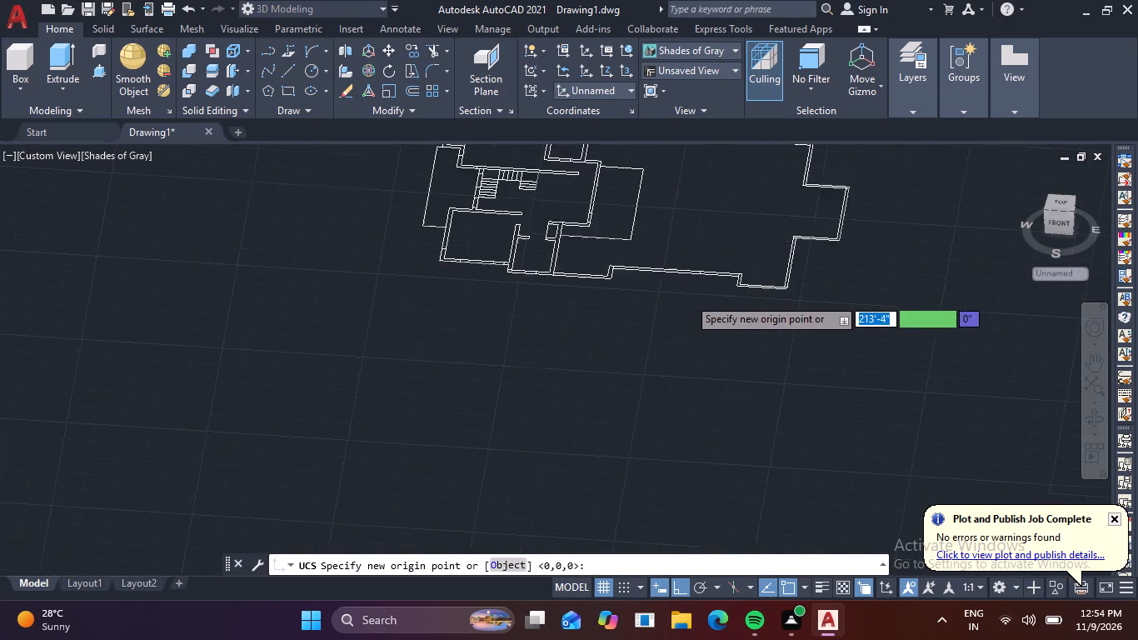
scroll(688, 297, up, 1)
scroll(604, 291, up, 2)
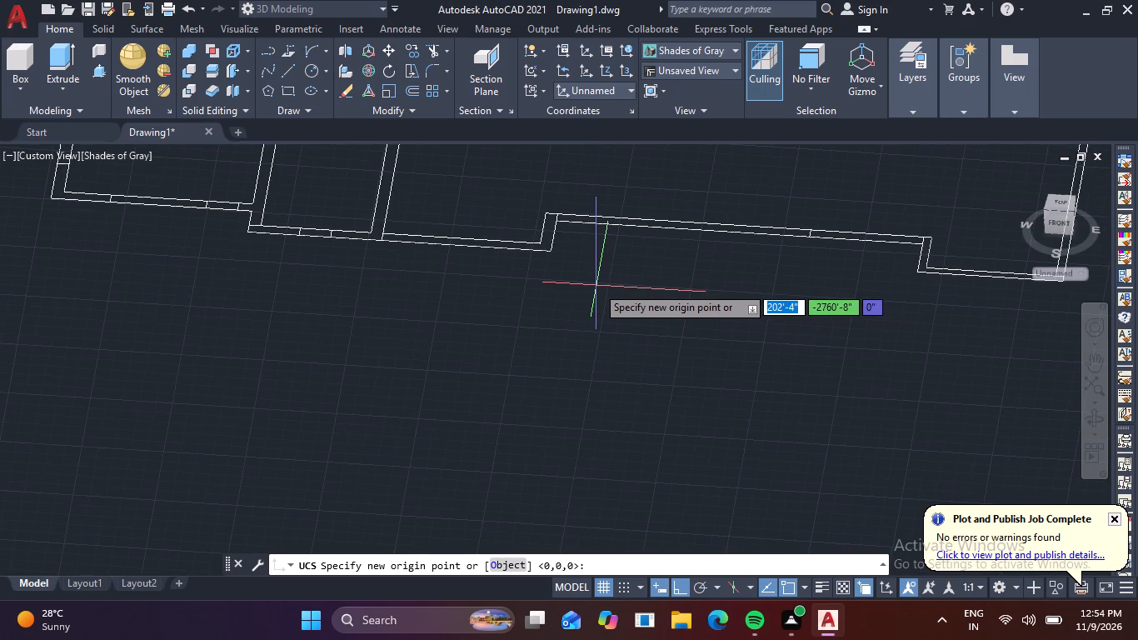
scroll(559, 243, up, 2)
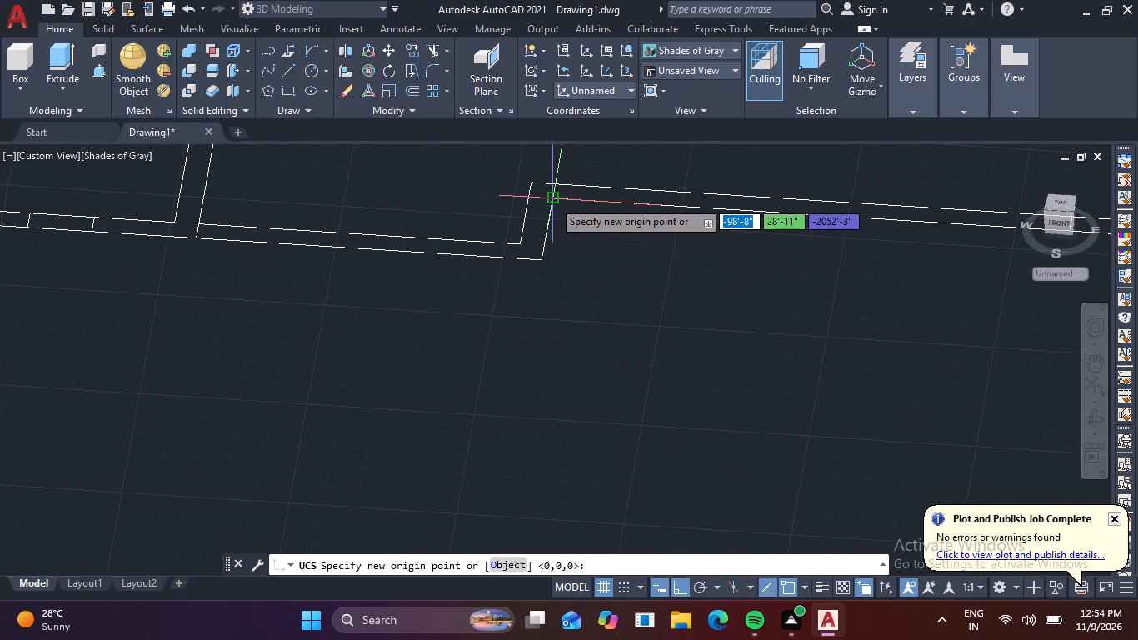
click(552, 200)
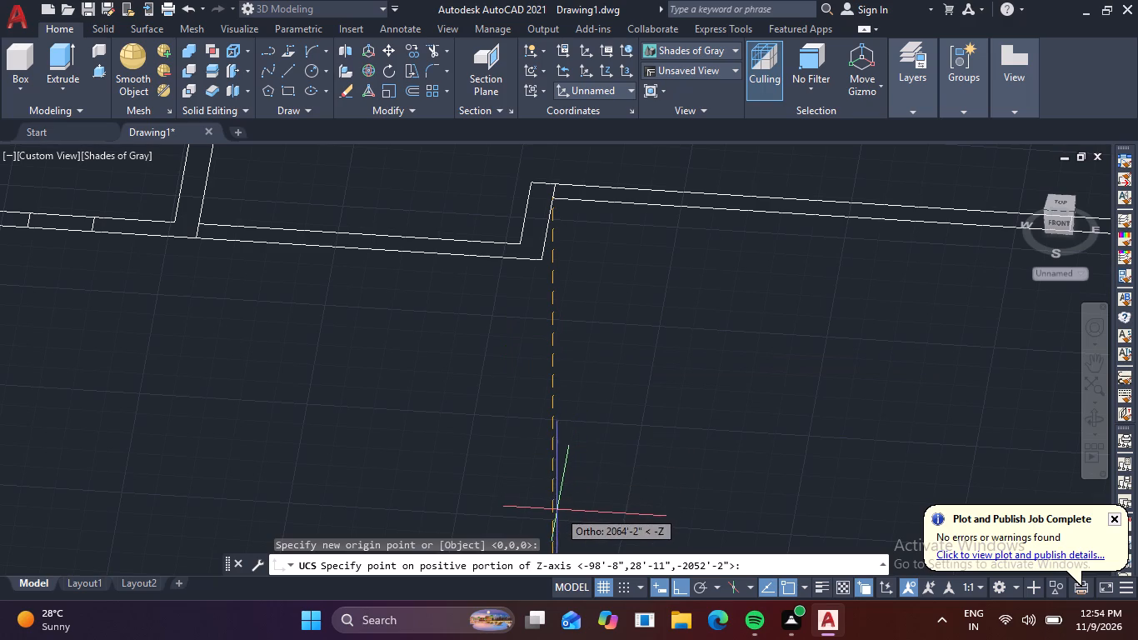
click(557, 510)
Press-pull the bounded area of the short south wall section and its jog upward by 3'.
scroll(601, 322, down, 2)
middle_drag(601, 344, 619, 412)
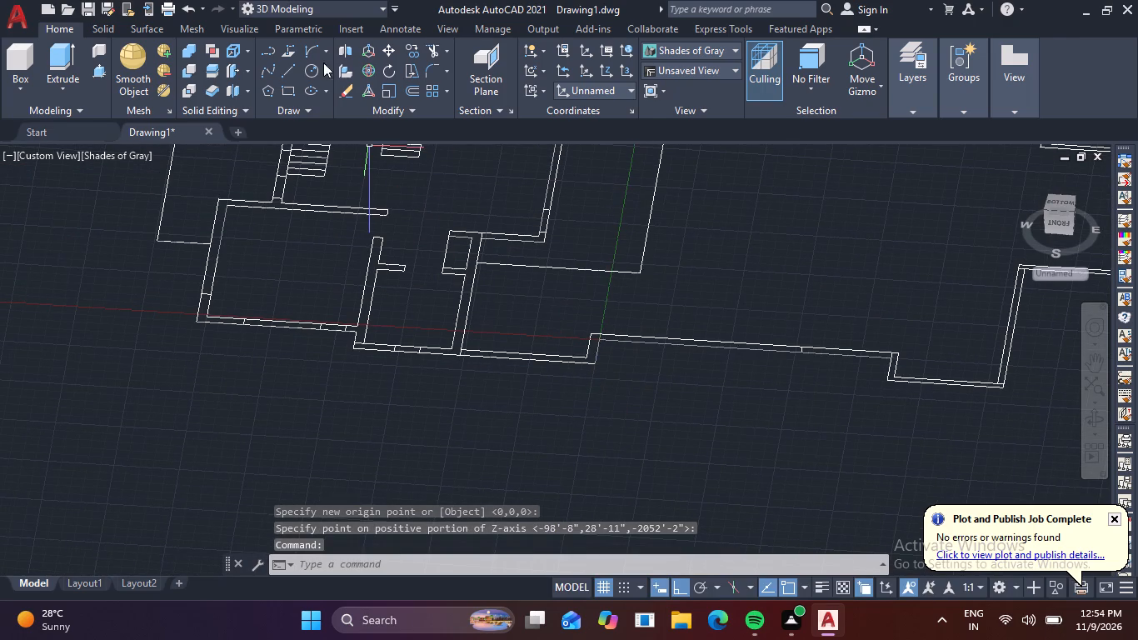
click(97, 71)
scroll(437, 347, up, 2)
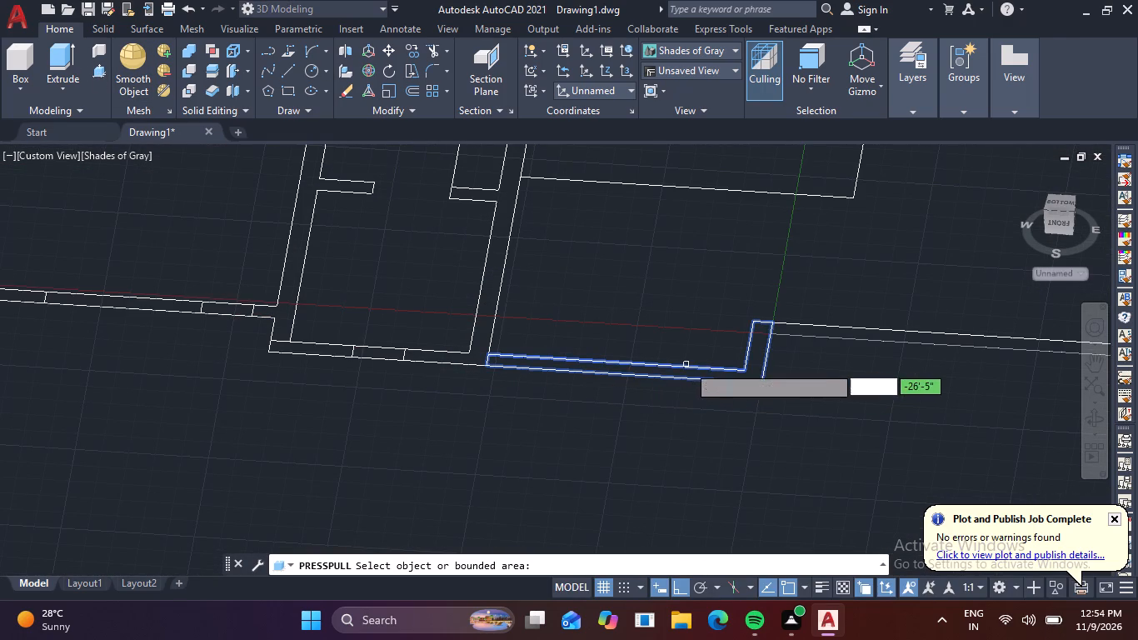
click(695, 372)
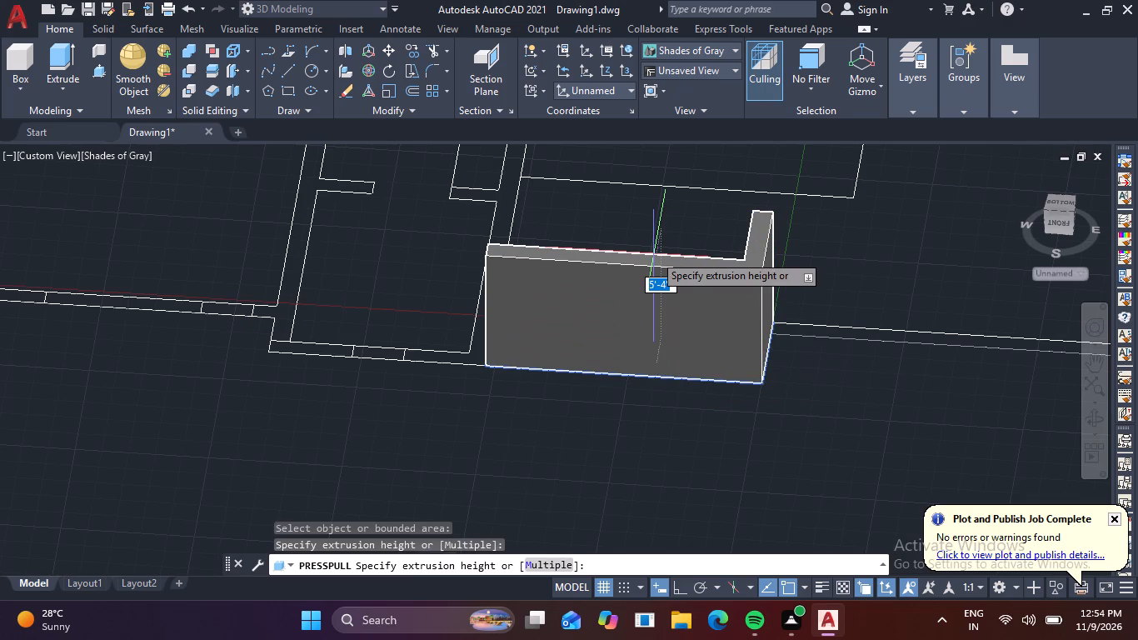
key(3)
key(apostrophe)
key(Return)
Press-pull the adjoining long recessed south wall segment, up to its dividing line, by the same 3' height.
middle_drag(836, 369, 599, 365)
scroll(805, 371, up, 1)
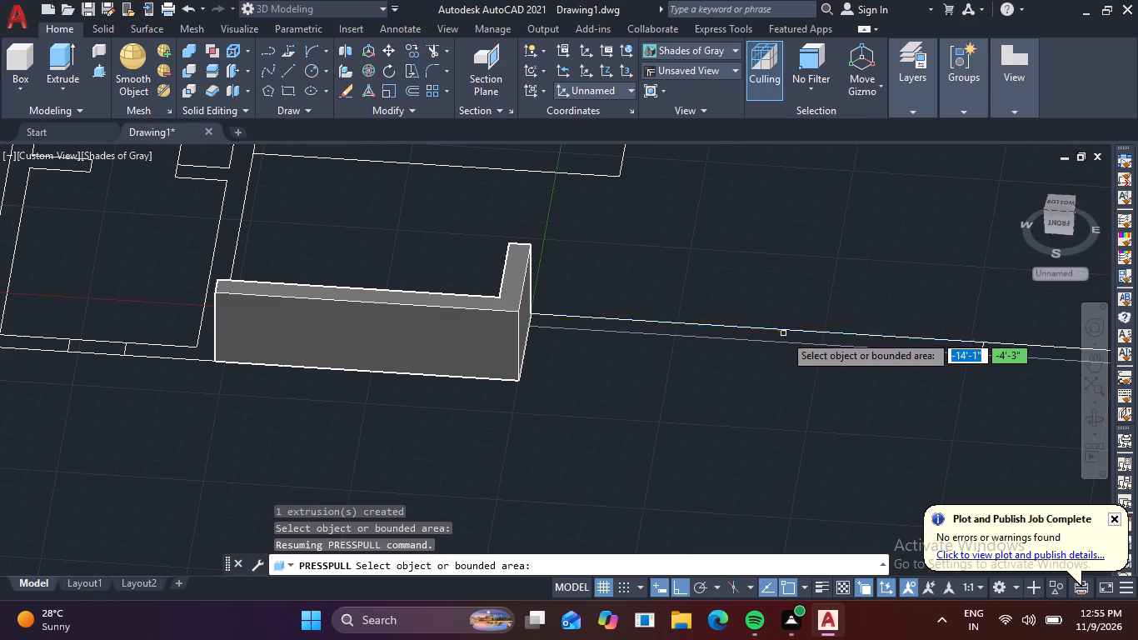
scroll(791, 333, down, 1)
middle_drag(784, 335, 661, 314)
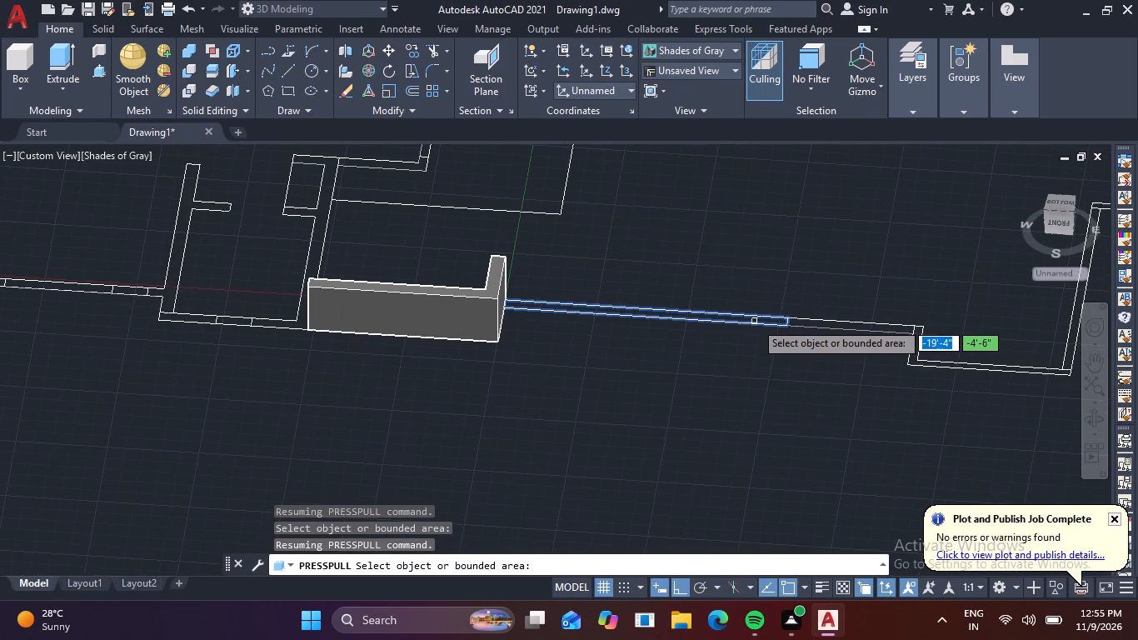
click(755, 322)
key(space)
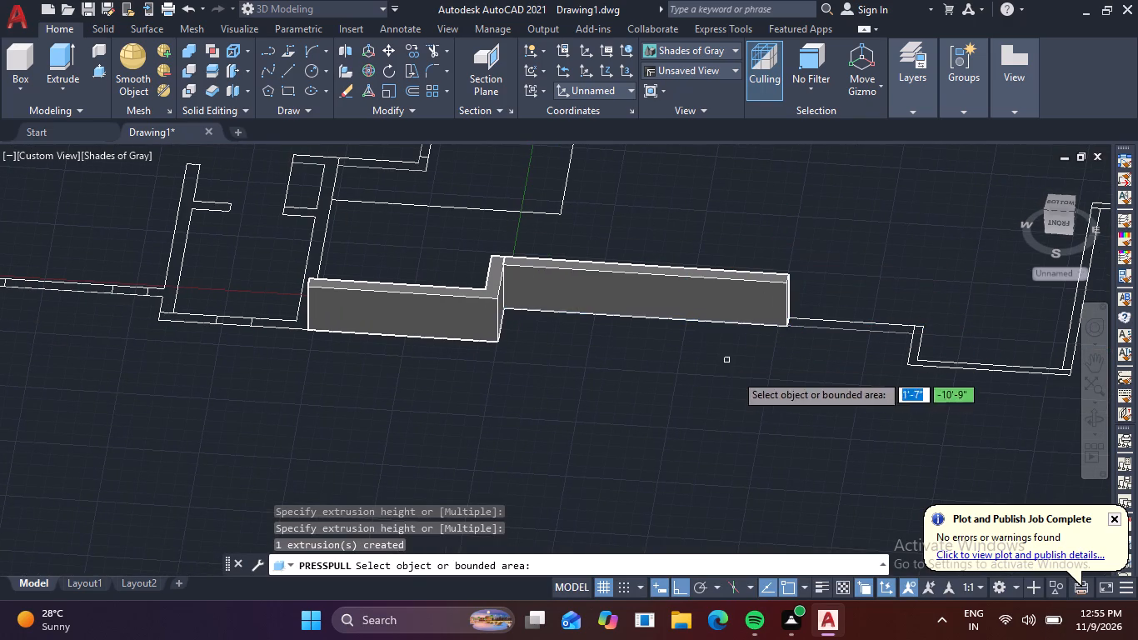
Press-pull the L-shaped wall area at the plan's southeast corner, including its short jog, upward by 1'.
middle_drag(749, 391, 567, 404)
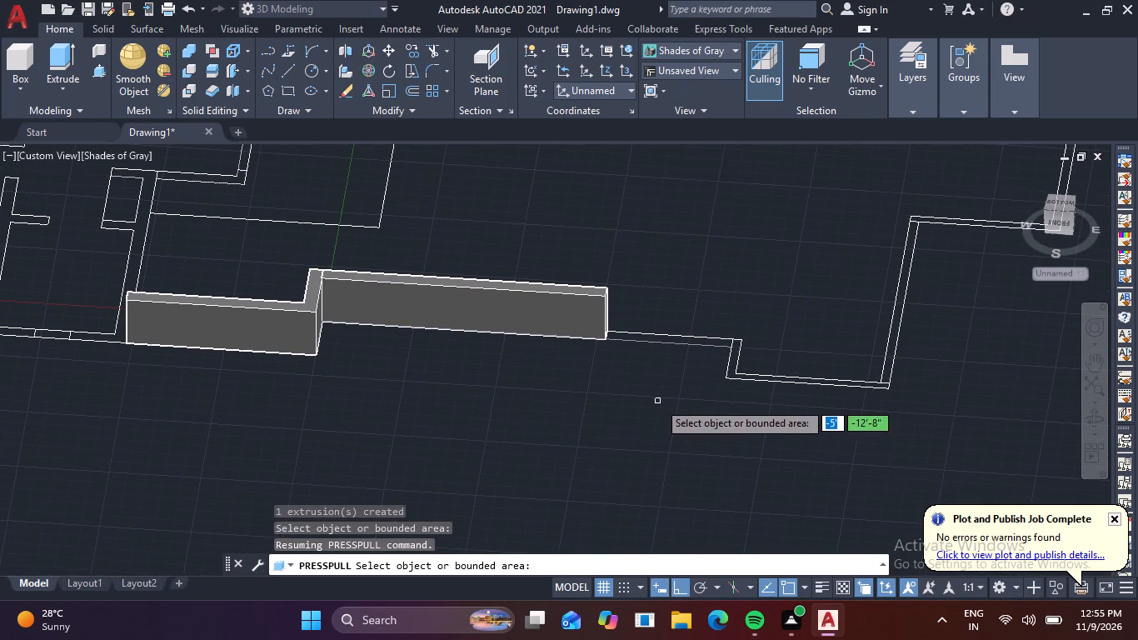
middle_drag(636, 418, 257, 427)
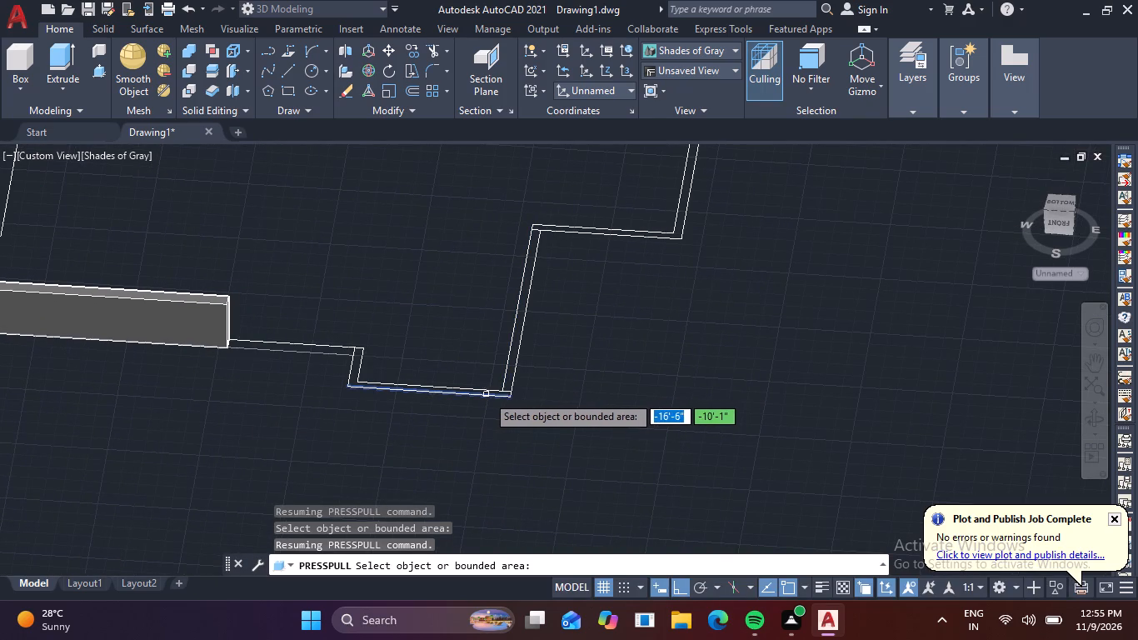
scroll(466, 393, up, 2)
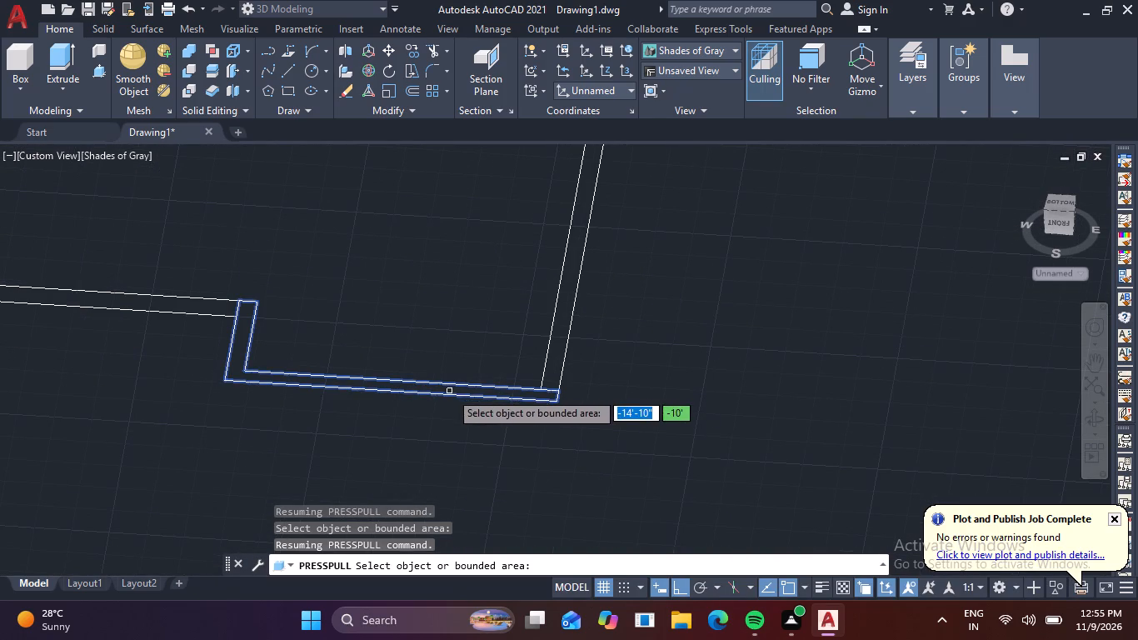
click(450, 392)
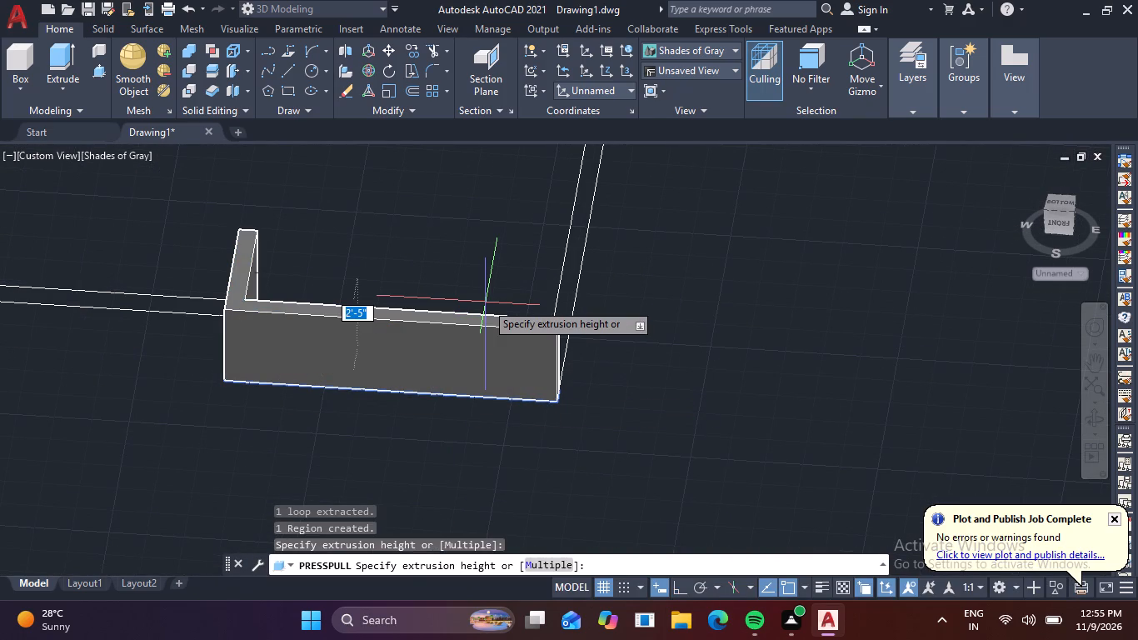
key(1)
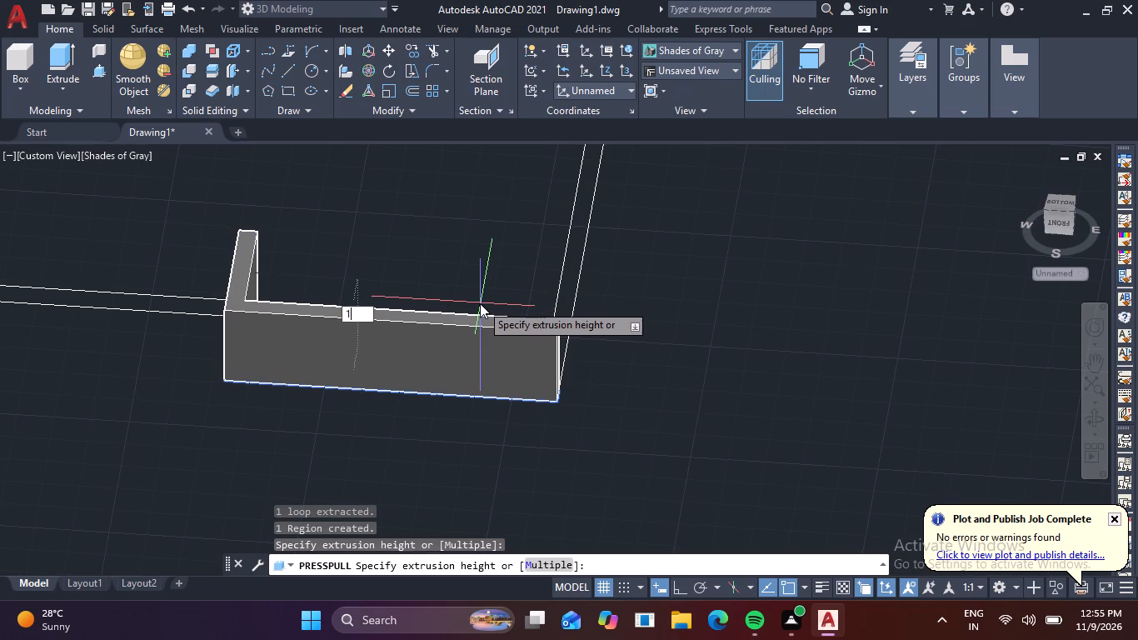
key(apostrophe)
key(Return)
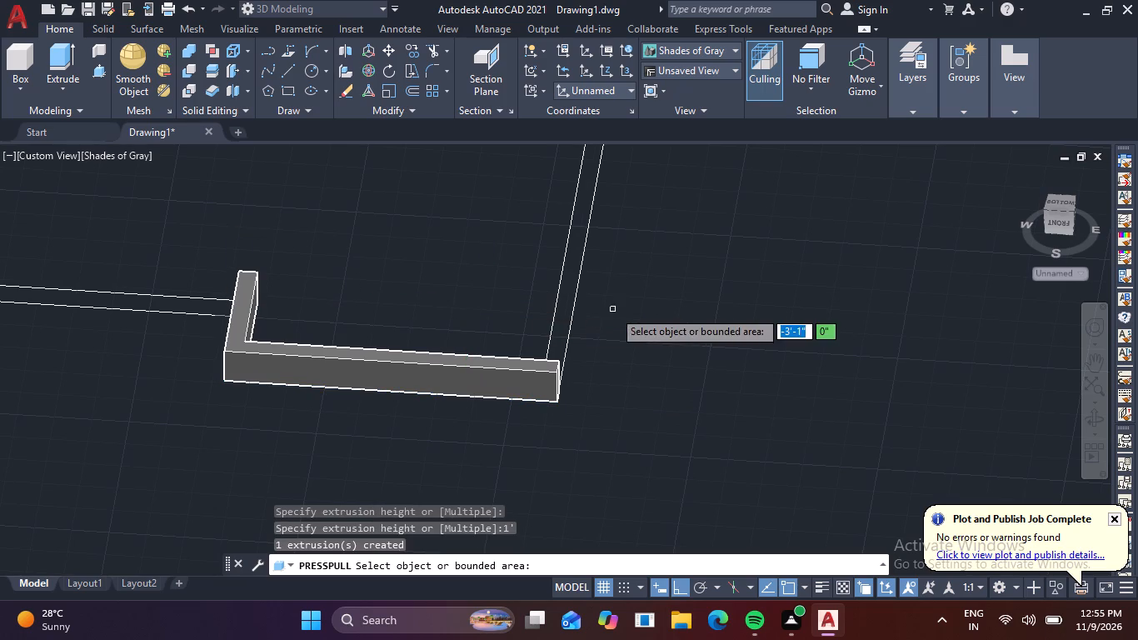
key(space)
key(space)
key(space)
key(space)
key(space)
key(space)
Press-pull the straight east wall segment running north from the southeast corner by the same 1' height.
middle_drag(707, 317, 652, 344)
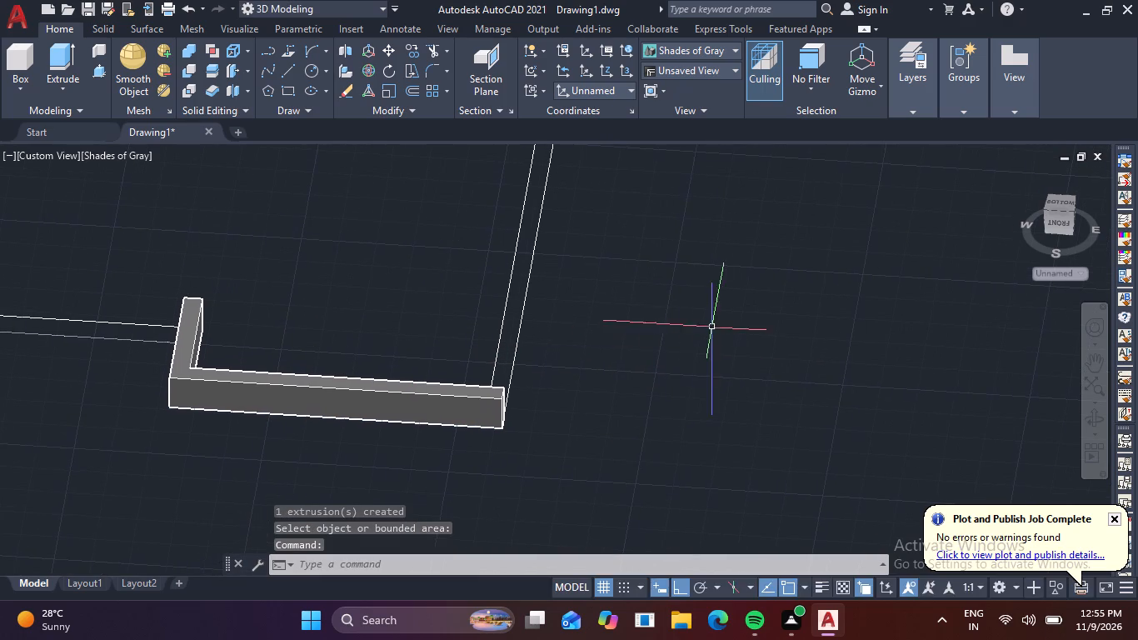
shift+middle_drag(712, 330, 594, 341)
middle_drag(586, 404, 569, 353)
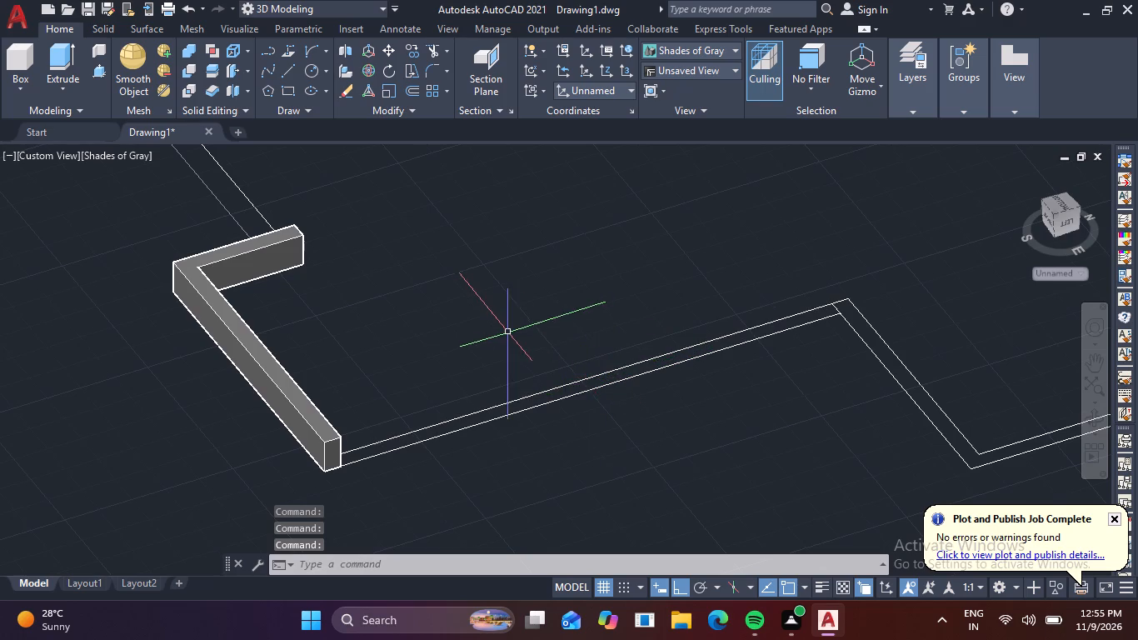
key(space)
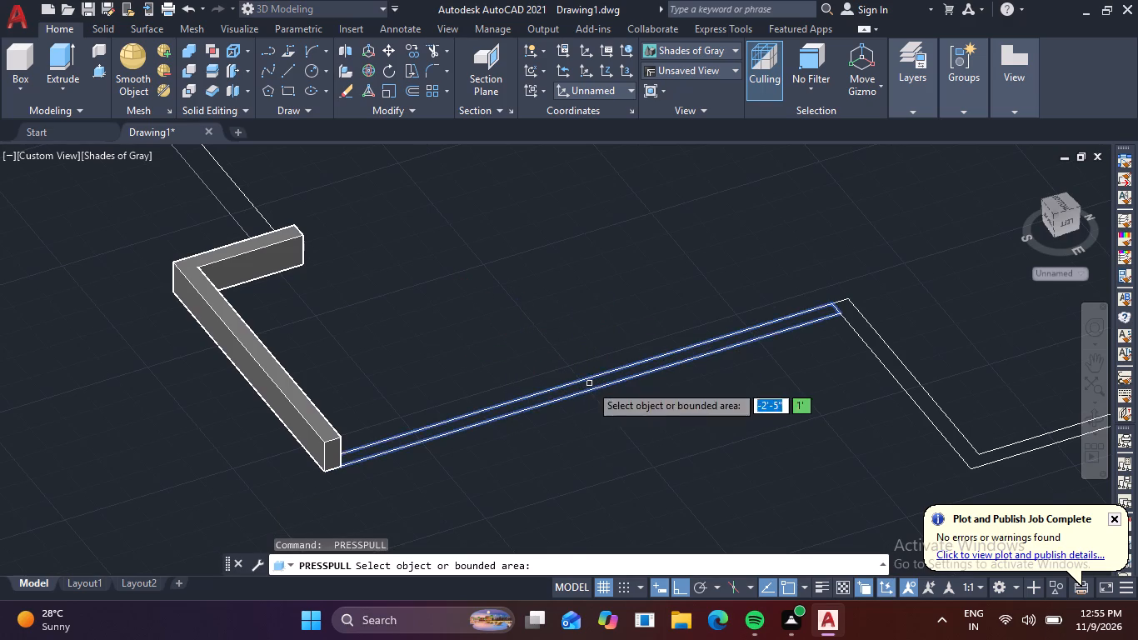
click(590, 384)
key(space)
Press-pull the adjoining L-shaped east wall section, which steps outward and continues north, by 1'.
middle_drag(646, 377, 377, 310)
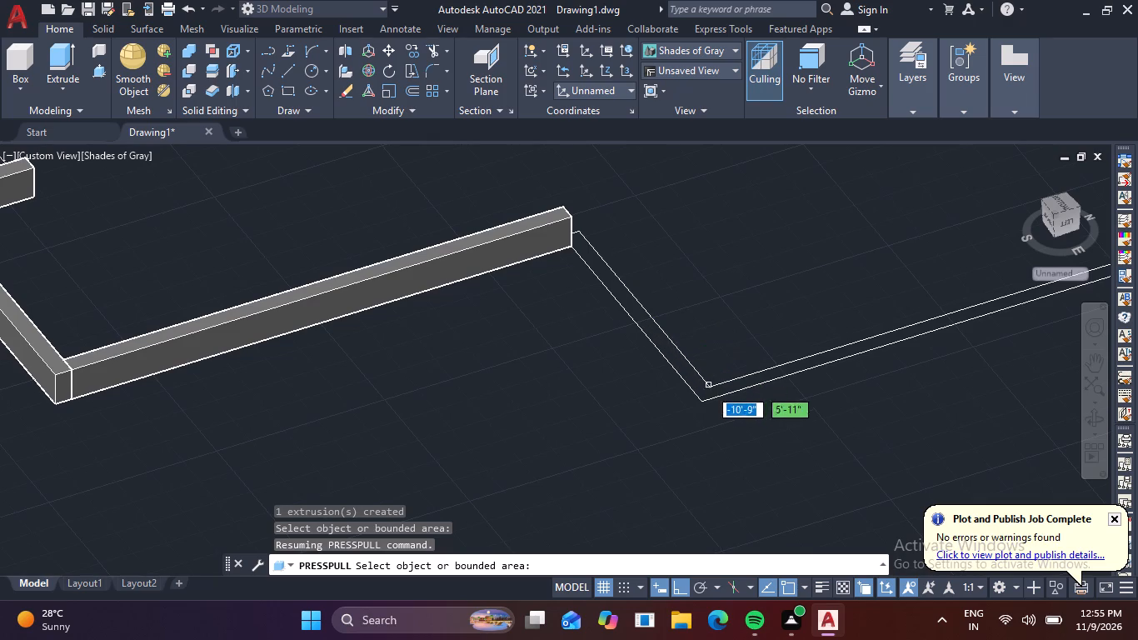
scroll(693, 378, down, 1)
middle_drag(687, 380, 413, 410)
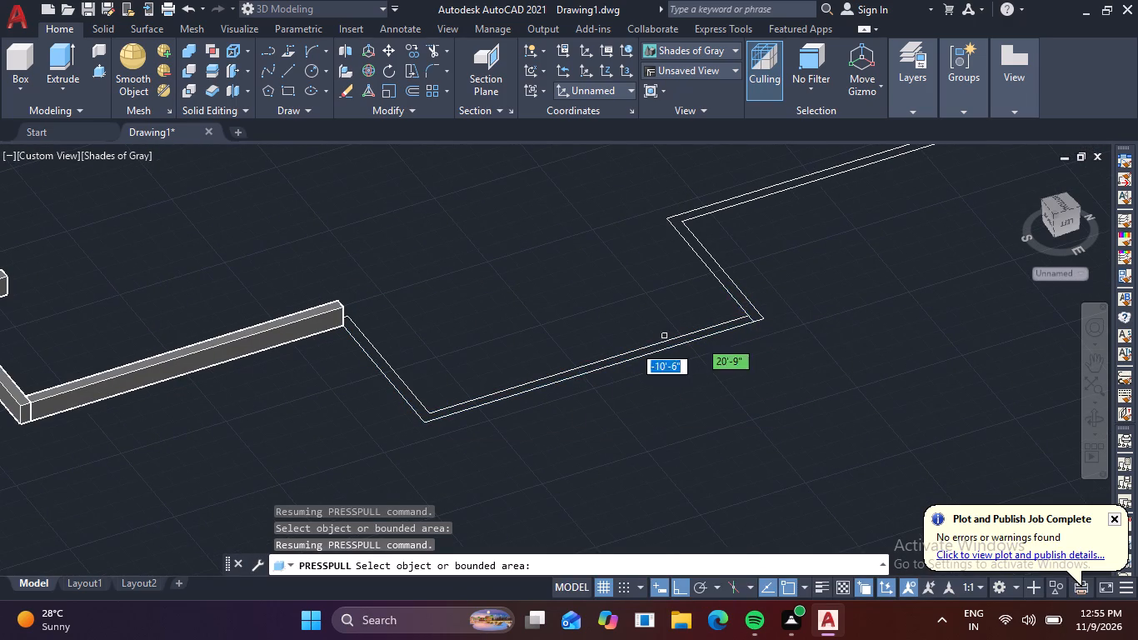
scroll(392, 349, up, 3)
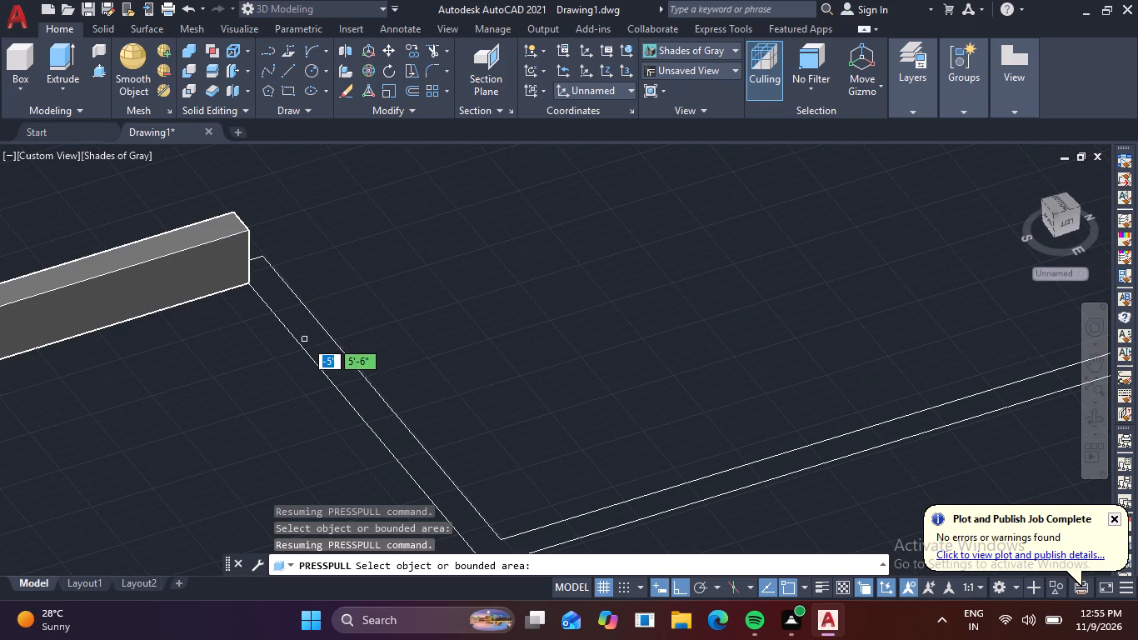
scroll(327, 357, down, 2)
shift+middle_drag(517, 344, 396, 356)
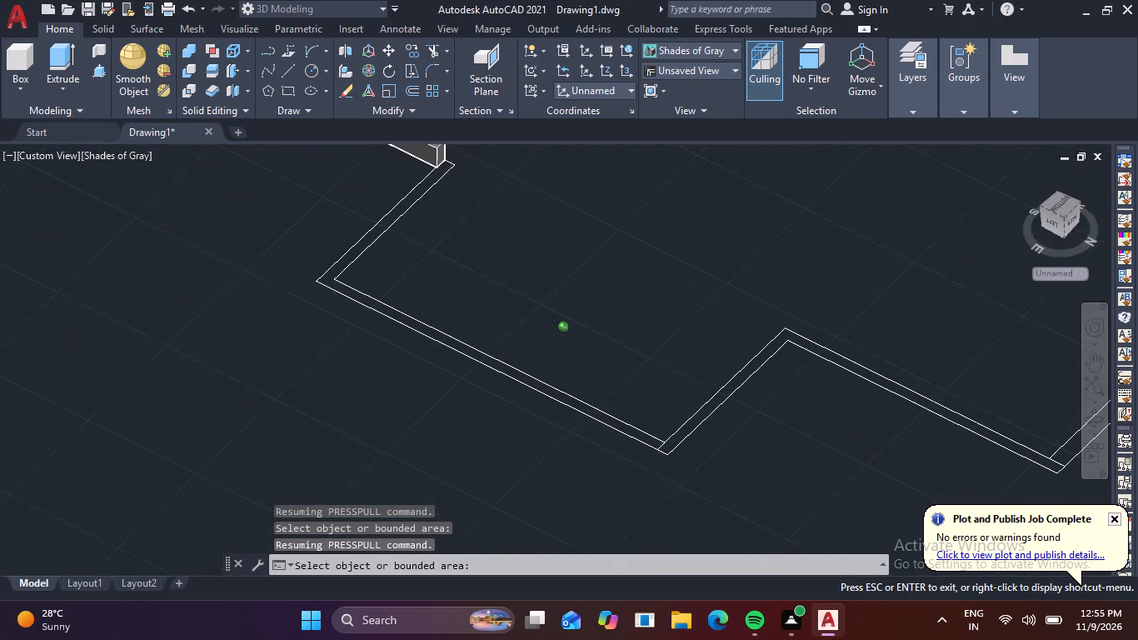
shift+middle_drag(396, 356, 397, 351)
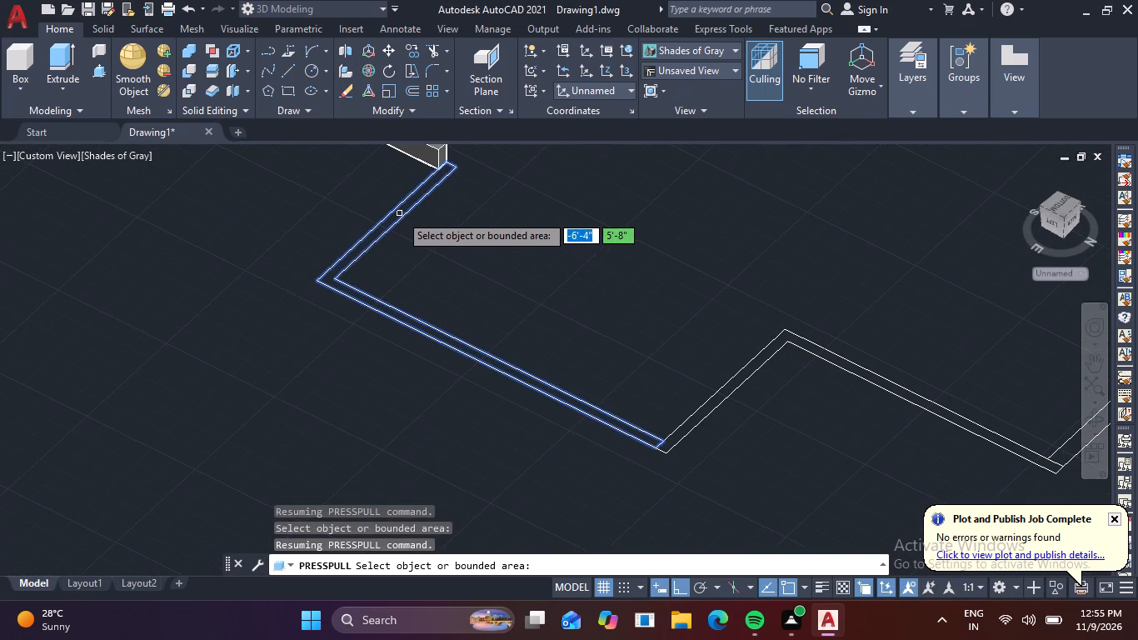
click(400, 214)
key(space)
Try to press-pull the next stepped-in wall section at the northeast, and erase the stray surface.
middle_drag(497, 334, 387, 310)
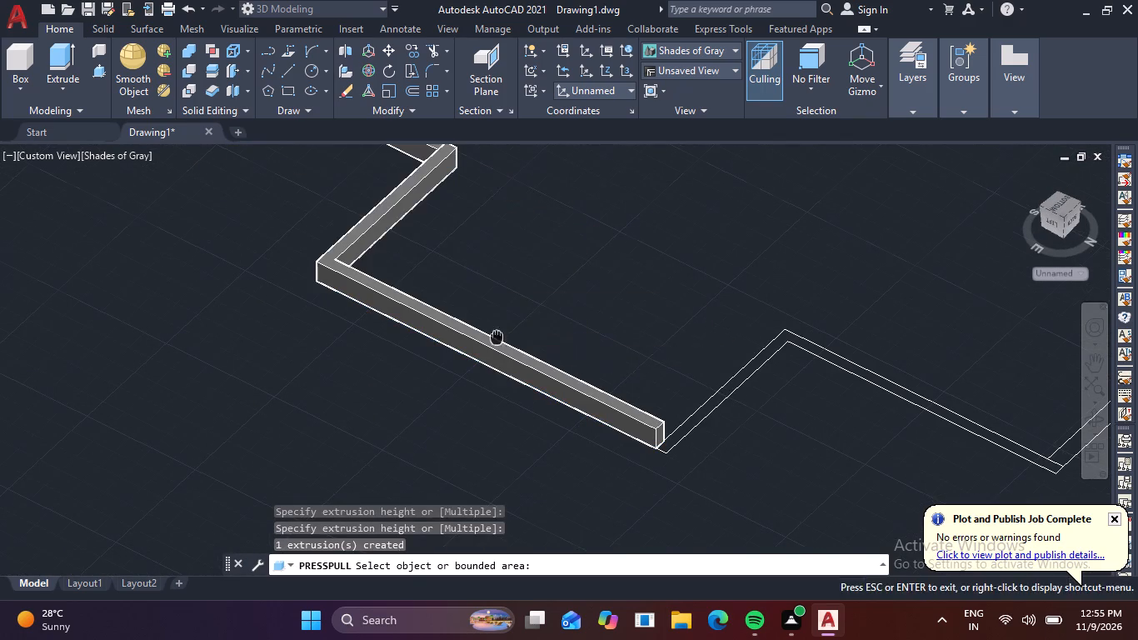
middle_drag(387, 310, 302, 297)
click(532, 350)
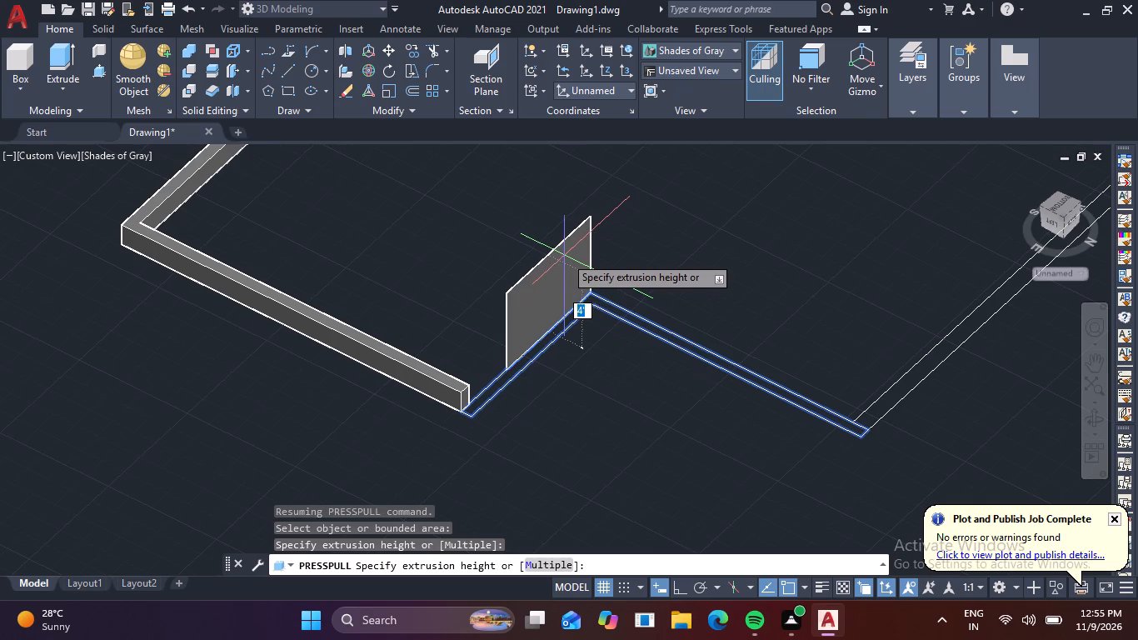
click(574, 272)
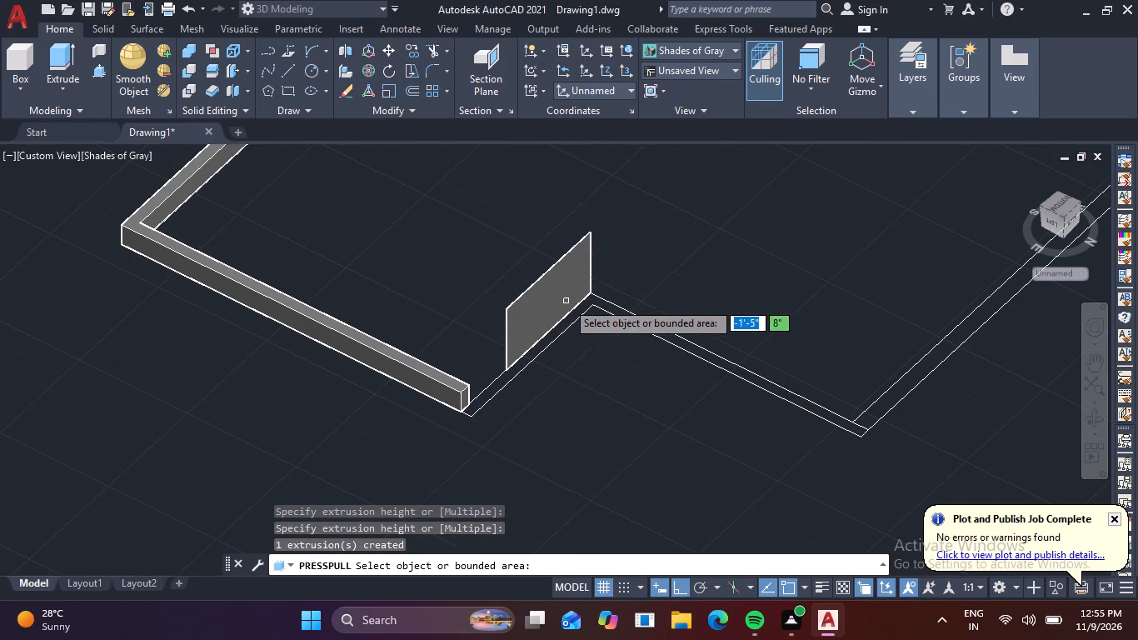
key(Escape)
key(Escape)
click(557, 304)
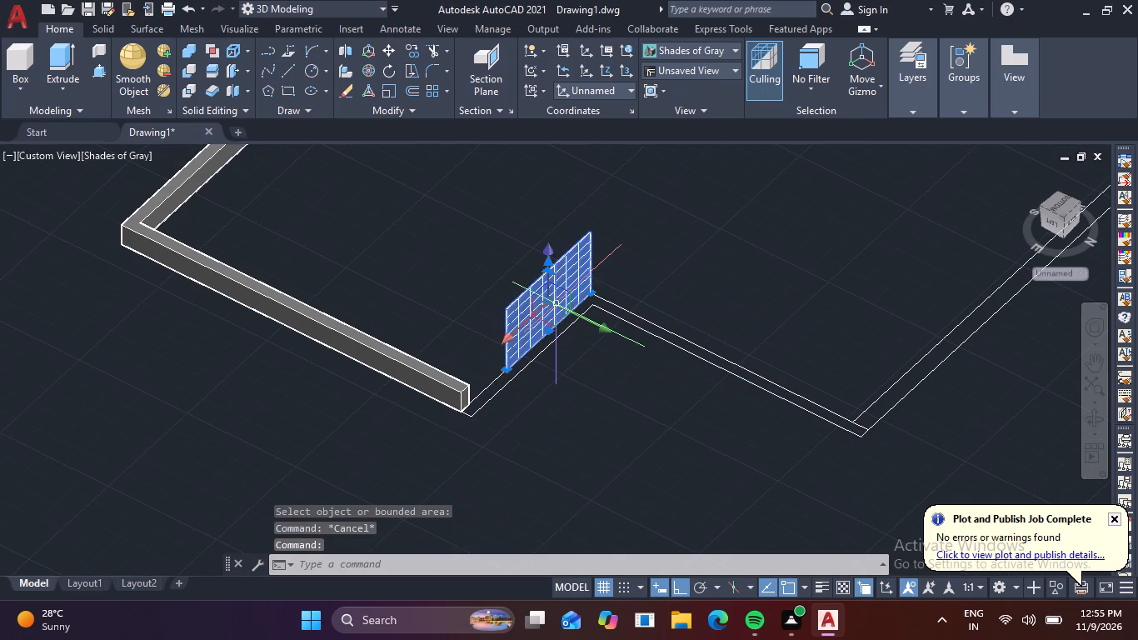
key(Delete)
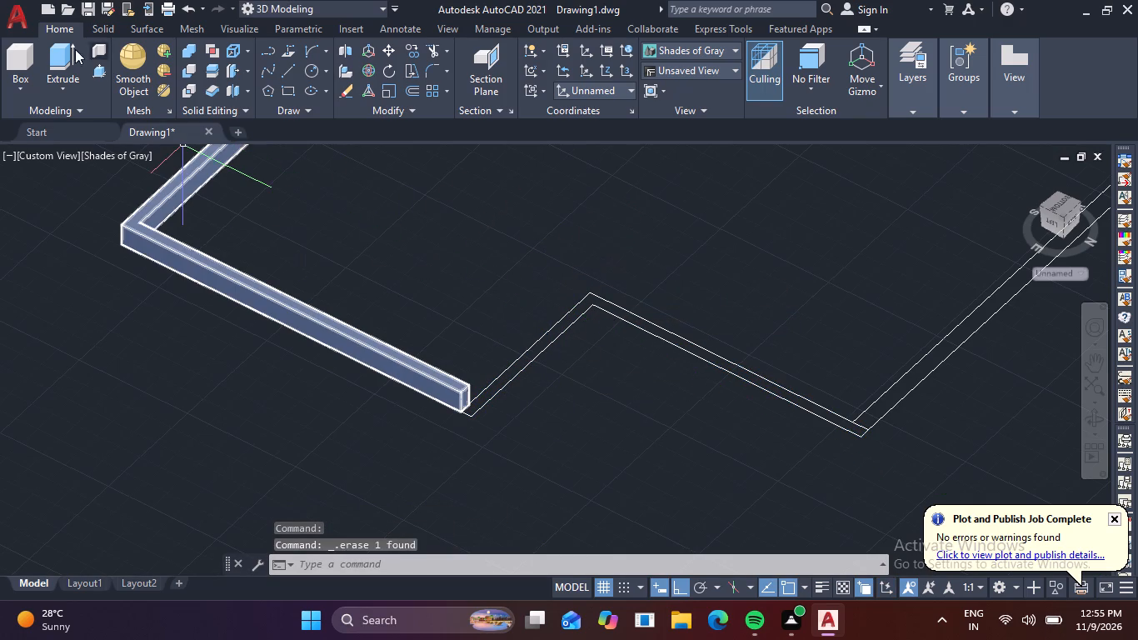
Press-pull the bounded area of the stepped-in northeast wall section by 1'.
click(102, 69)
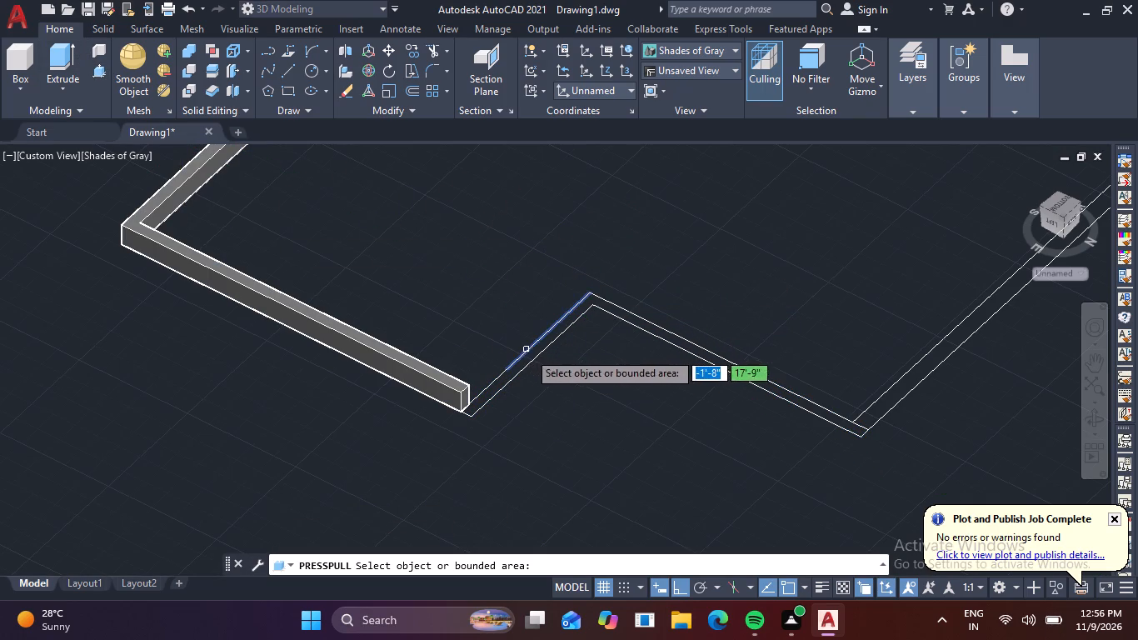
click(533, 355)
key(space)
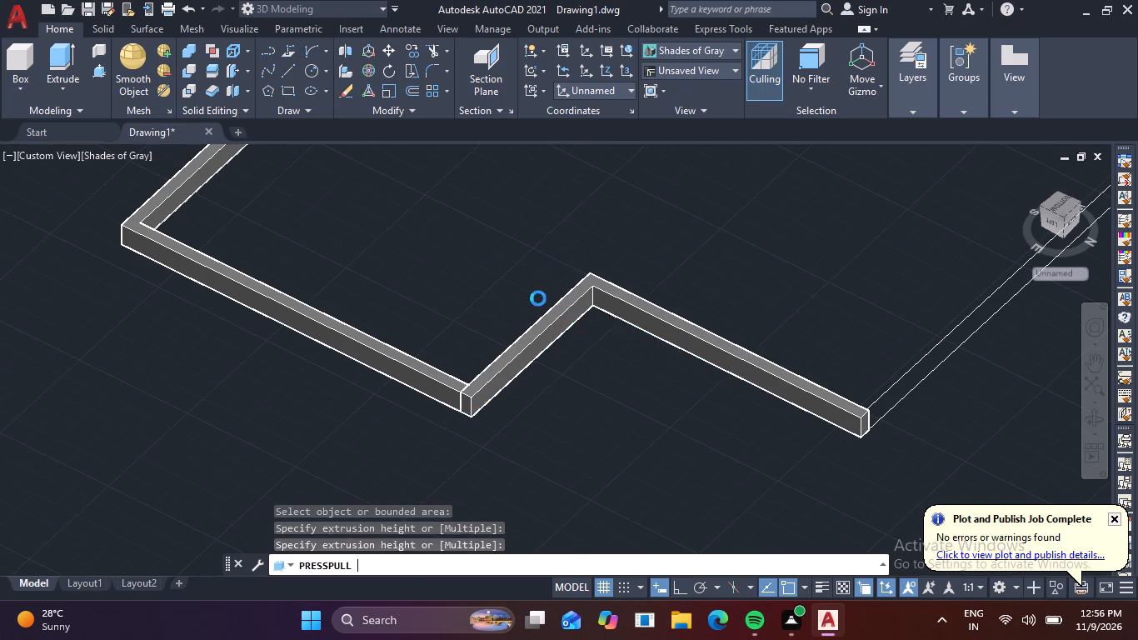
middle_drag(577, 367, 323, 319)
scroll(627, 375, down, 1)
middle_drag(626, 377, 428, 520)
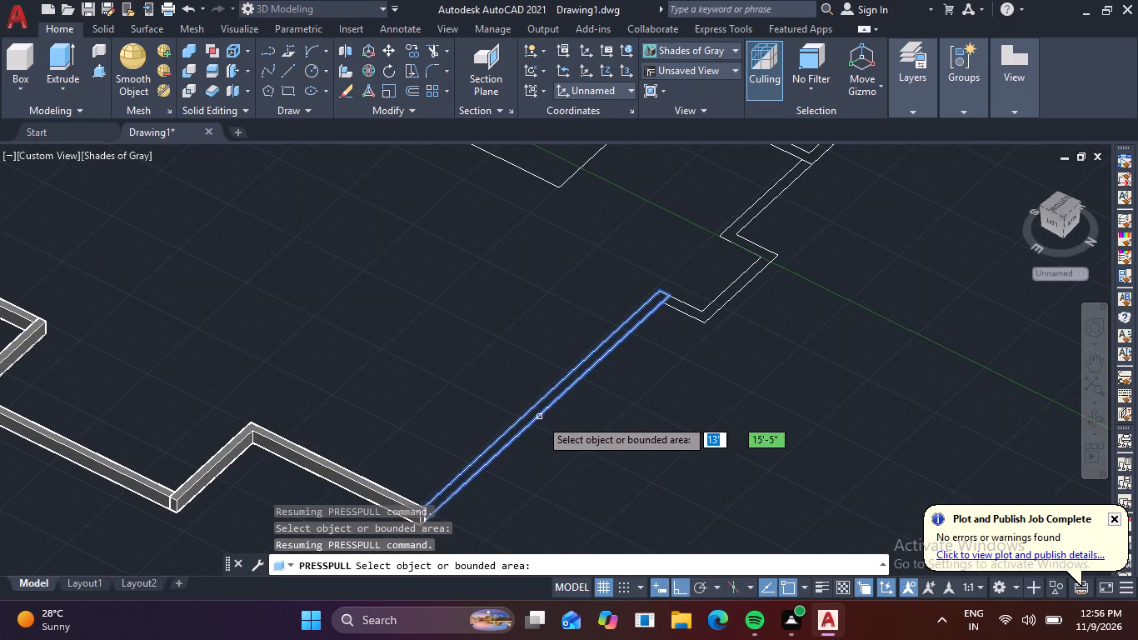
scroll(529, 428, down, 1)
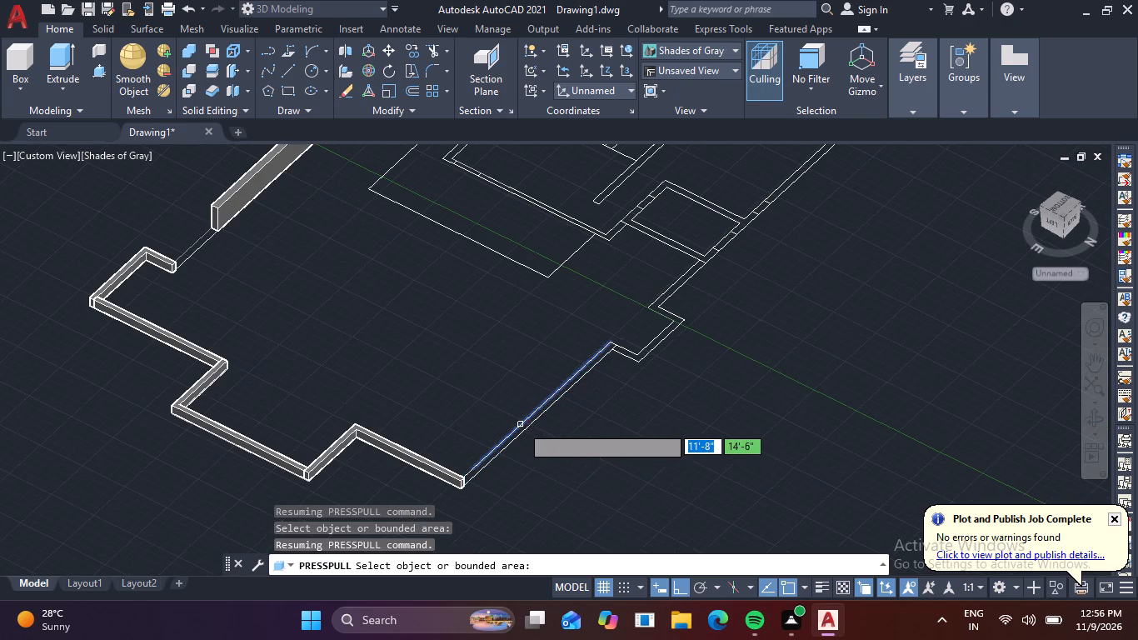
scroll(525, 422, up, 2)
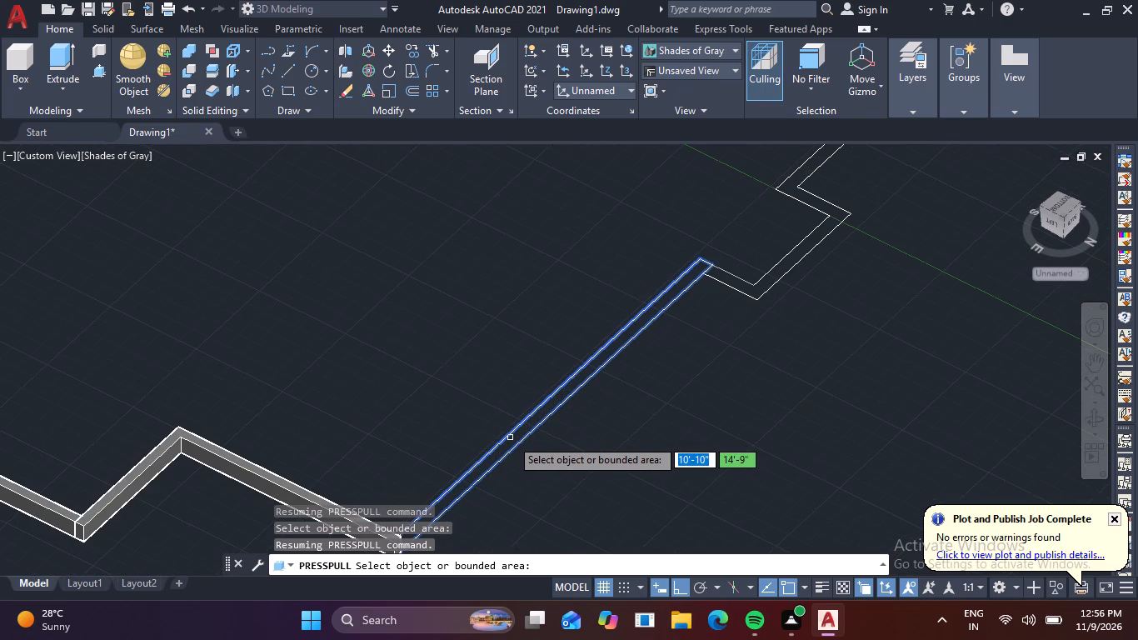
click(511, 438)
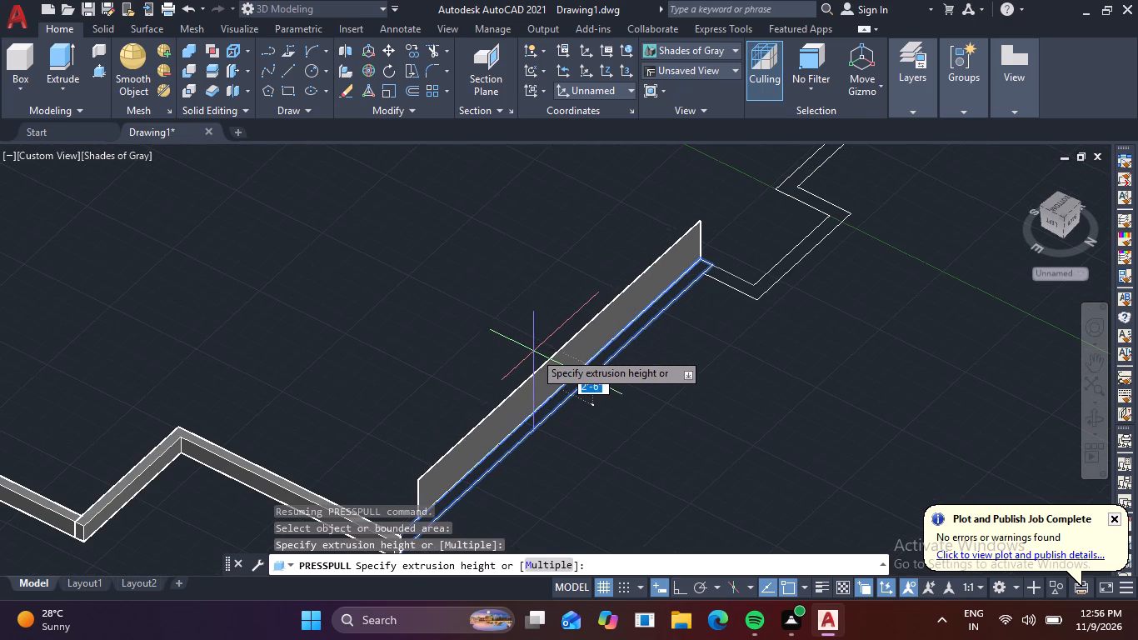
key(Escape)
Press-pull the bounded area of the long straight north wall, from the northeast corner to the next jog, by 3'.
scroll(545, 422, down, 1)
middle_drag(549, 428, 620, 345)
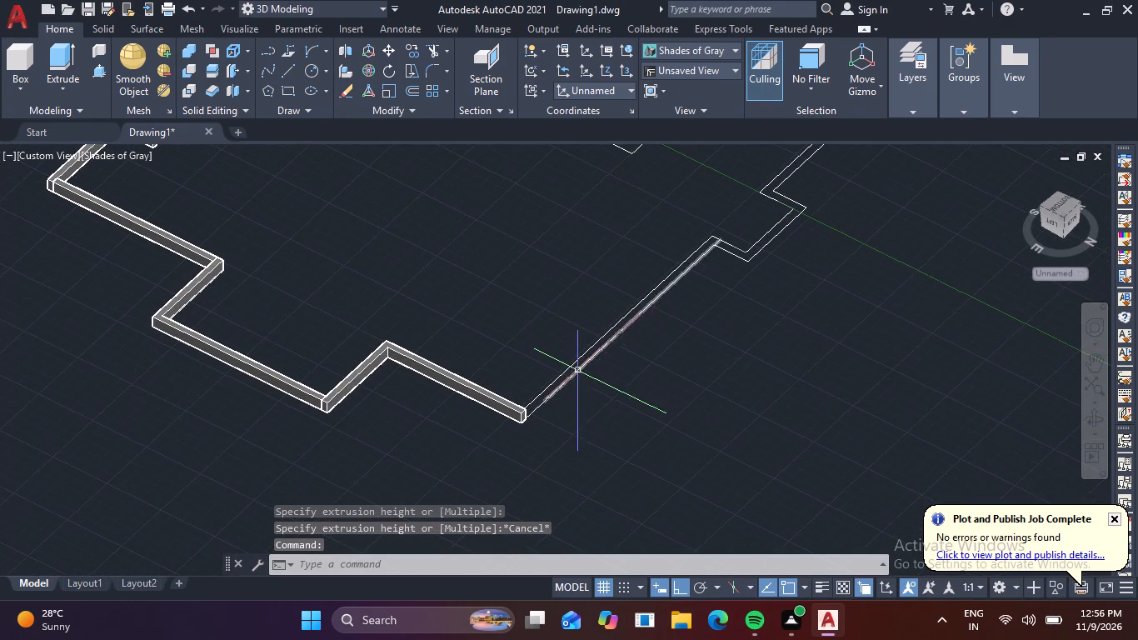
scroll(577, 369, up, 2)
key(space)
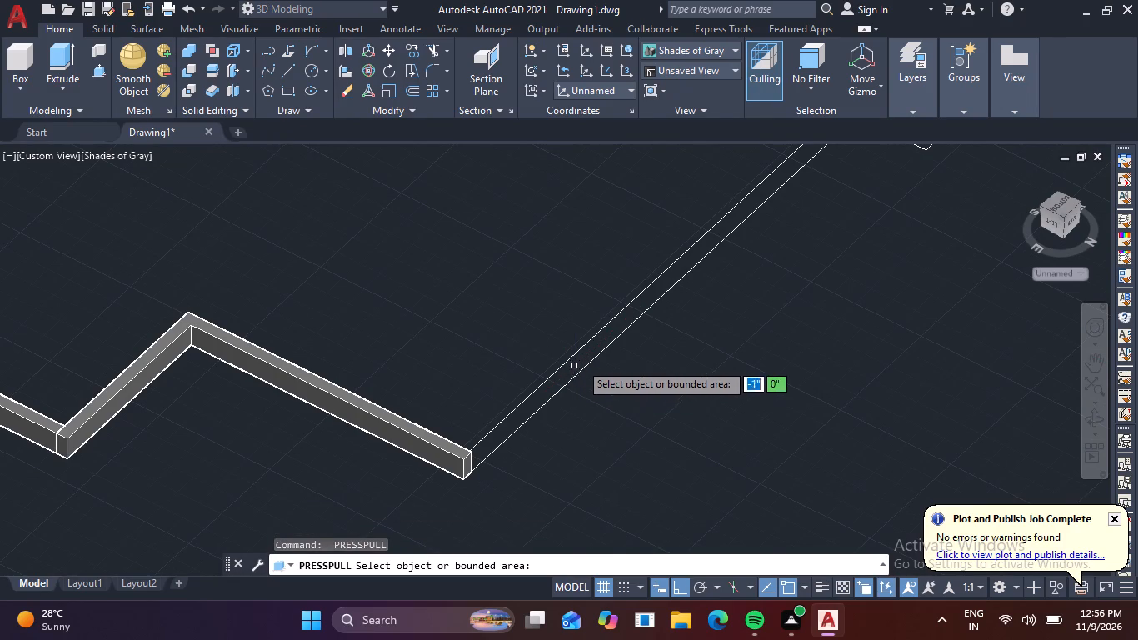
scroll(580, 362, down, 2)
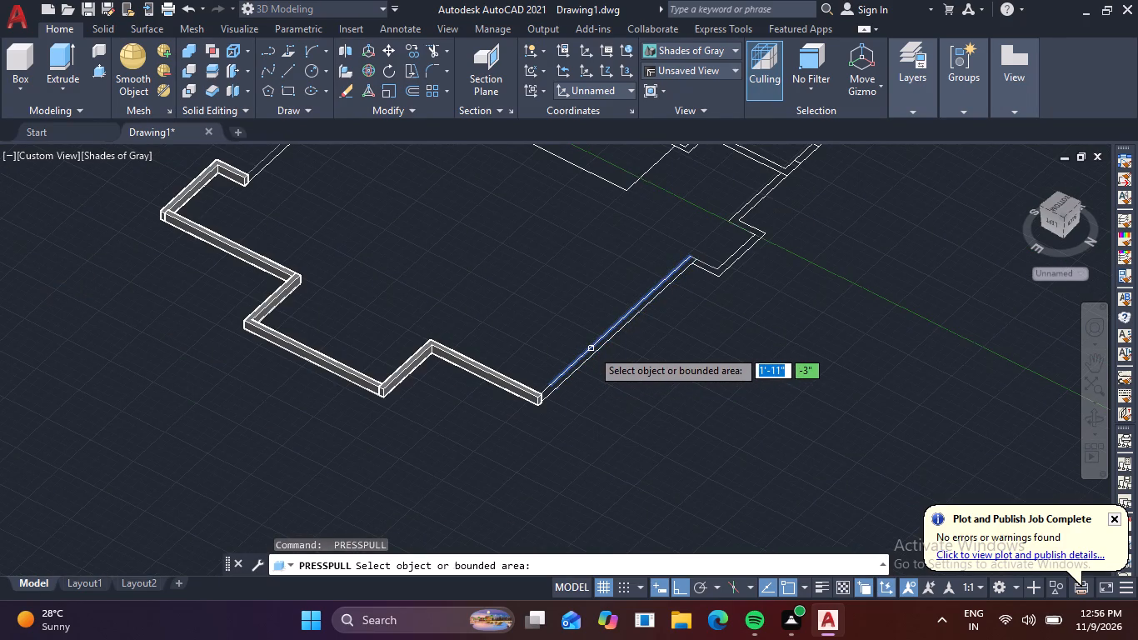
scroll(581, 361, up, 1)
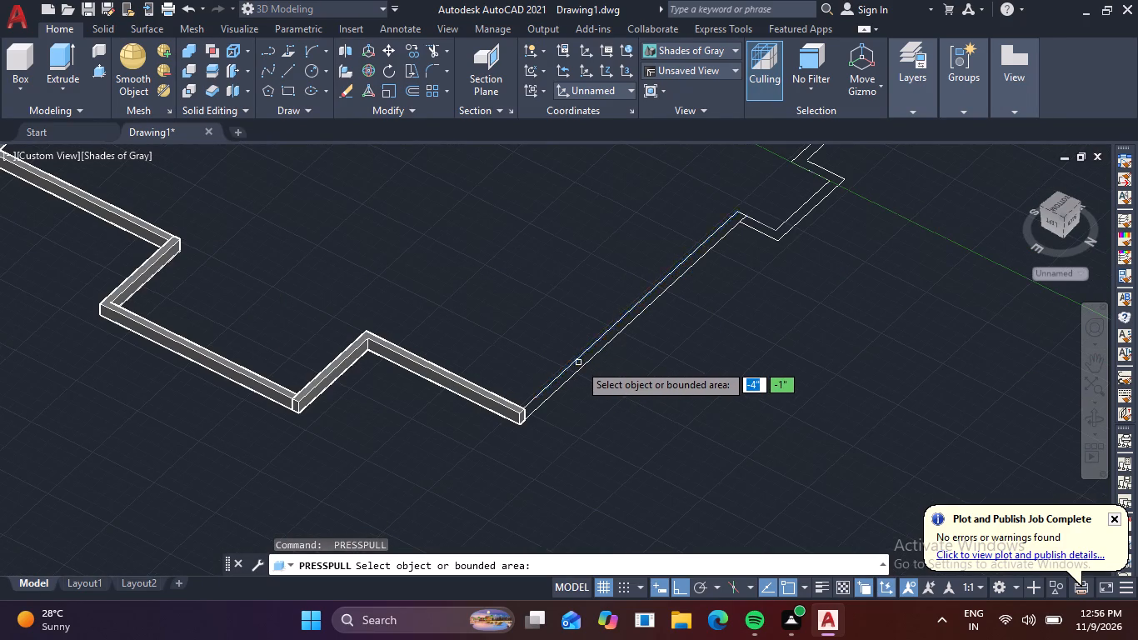
click(573, 368)
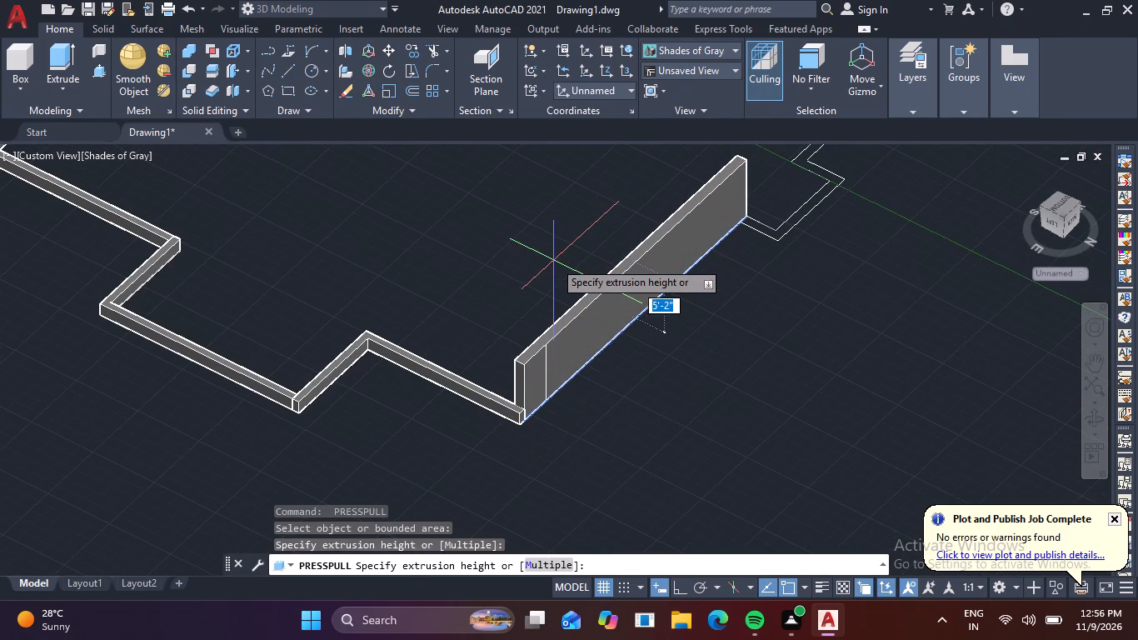
text(3')
key(space)
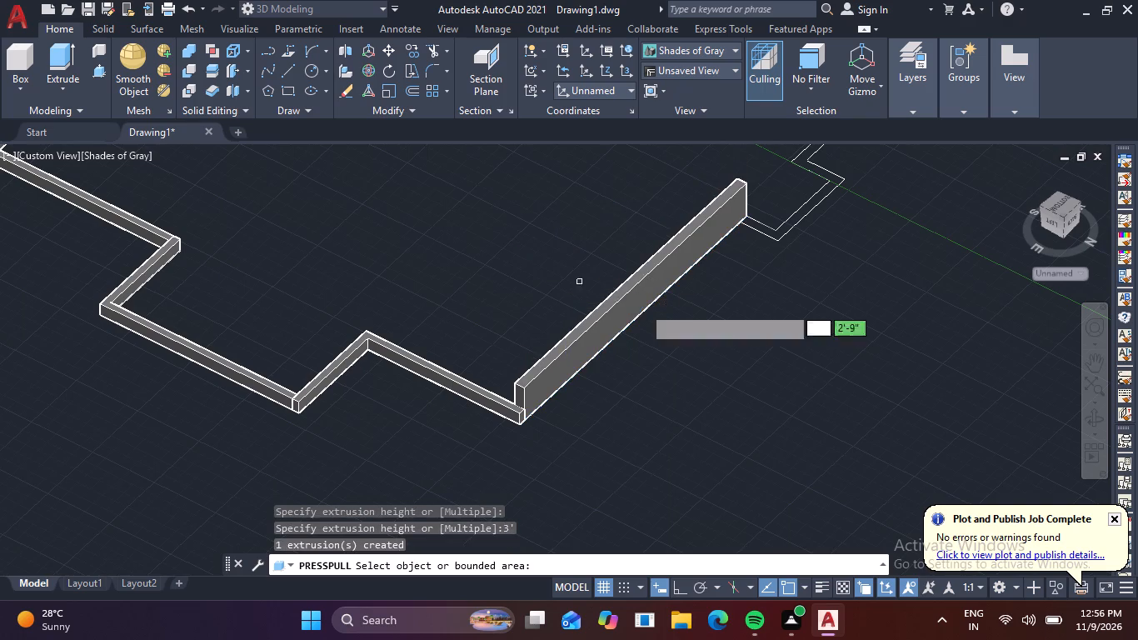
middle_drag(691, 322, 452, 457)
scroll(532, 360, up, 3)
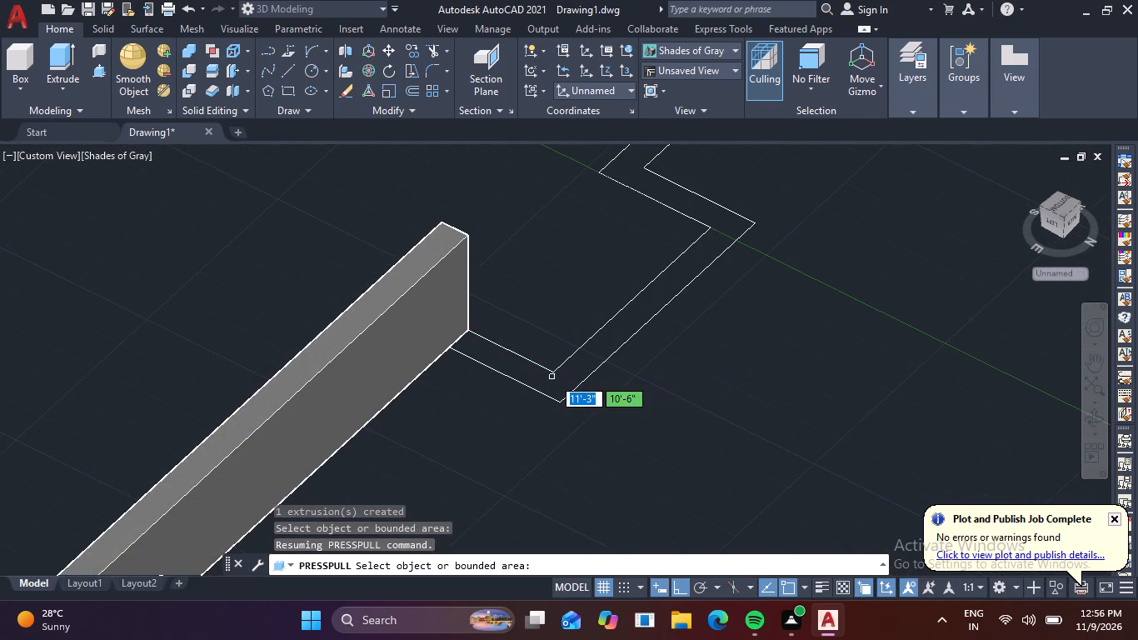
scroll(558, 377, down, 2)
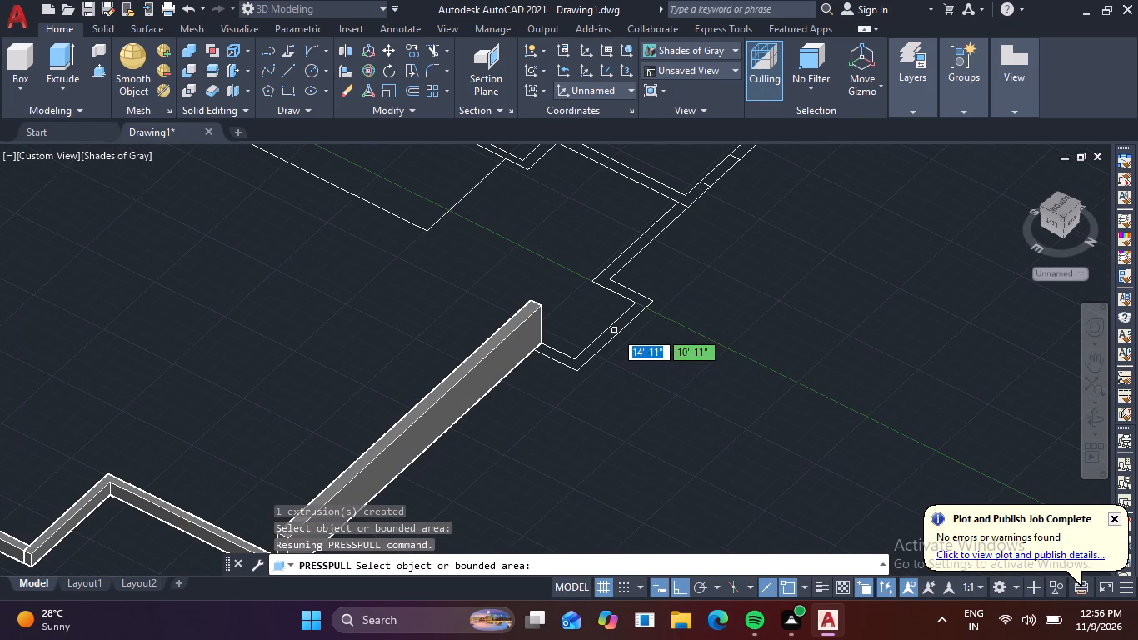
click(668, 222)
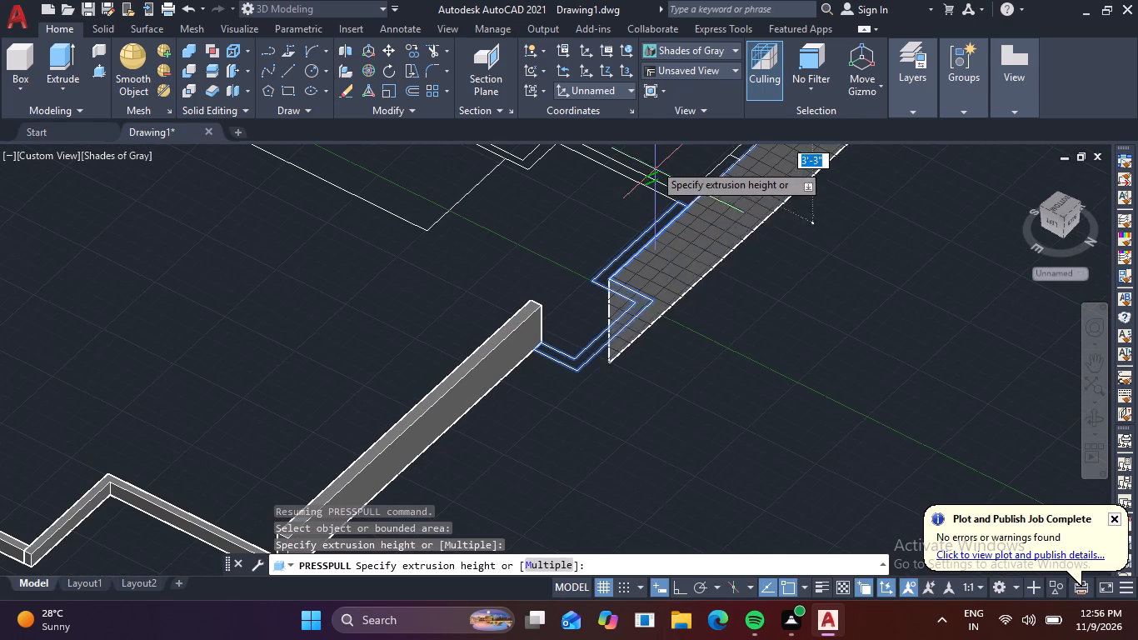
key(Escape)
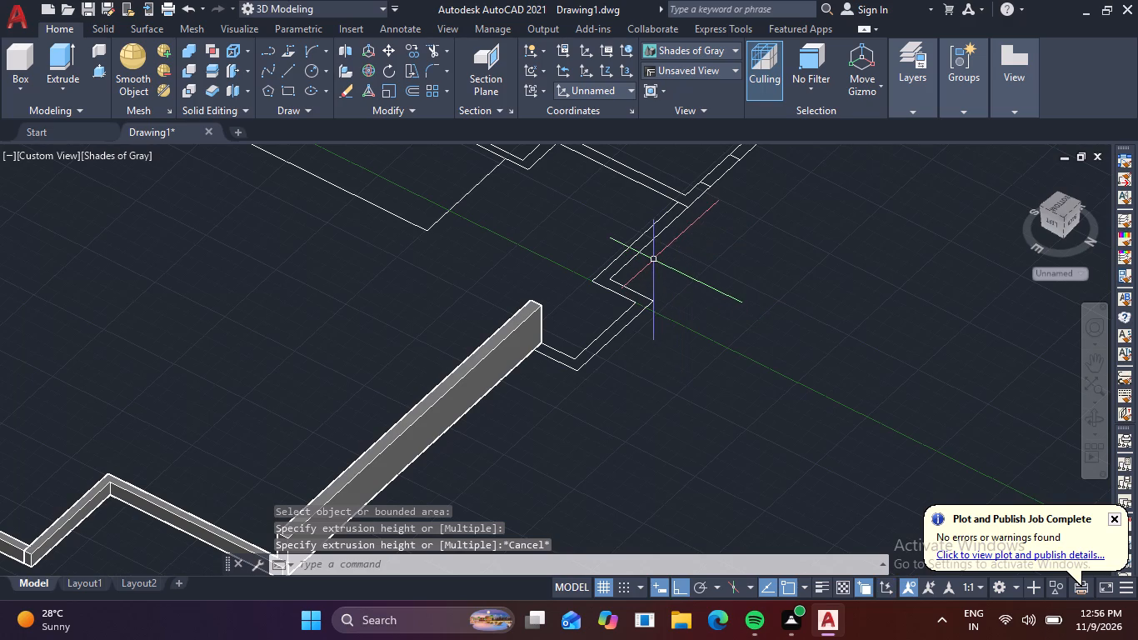
Press-pull the bounded area of the stepped-out wall section beyond the long north wall, to the same height as that wall.
key(space)
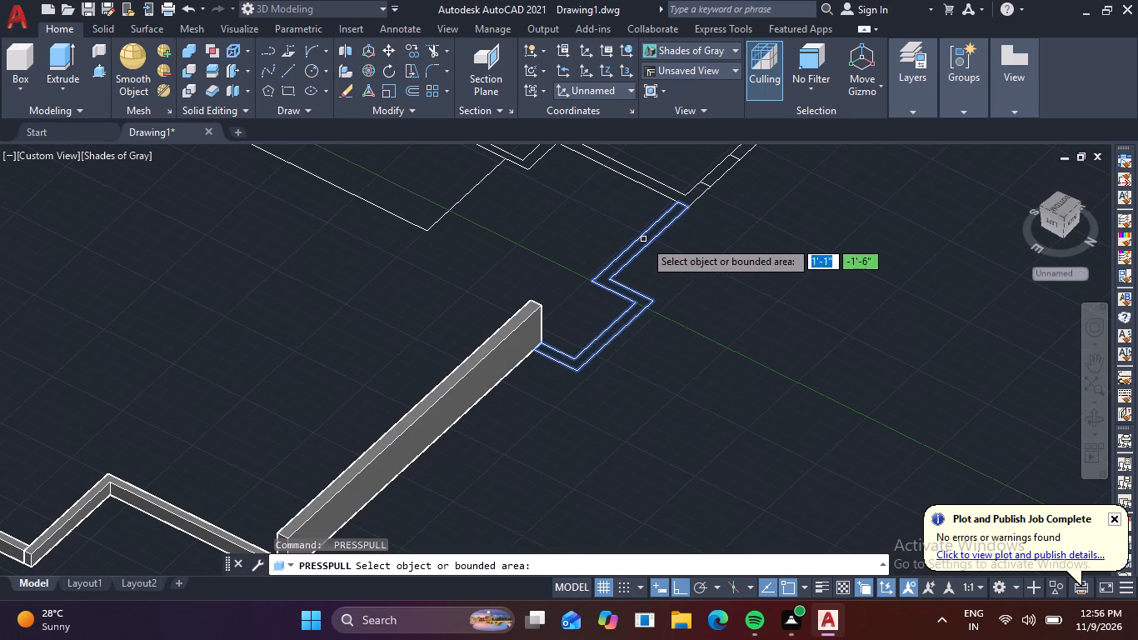
click(644, 240)
key(space)
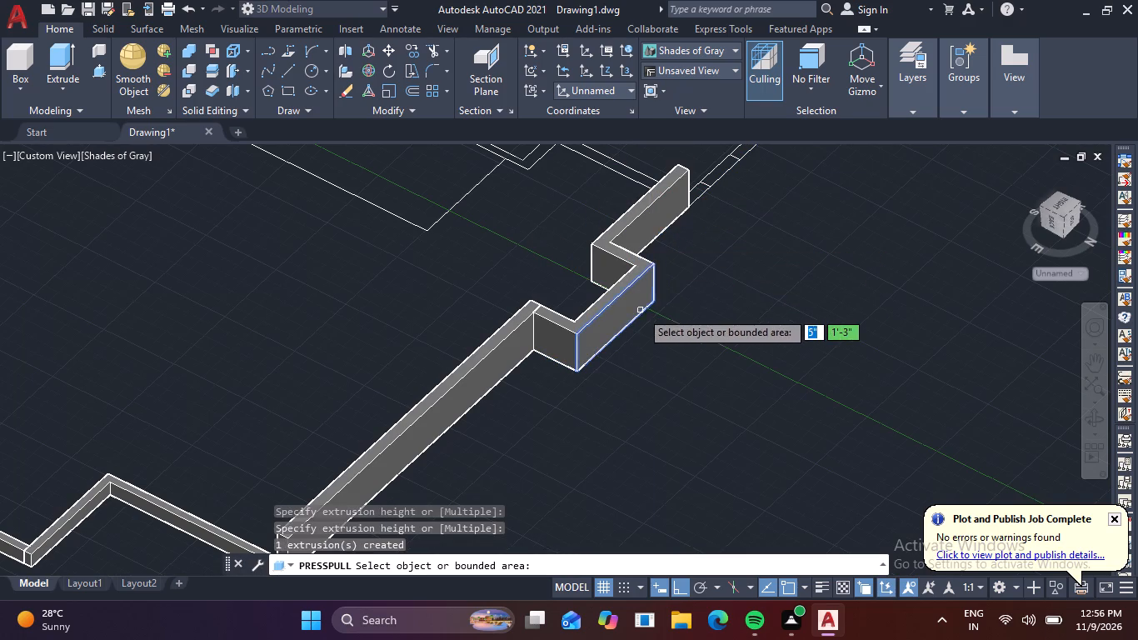
key(Escape)
Examine the extruded low walls around the east bay from several angles and up close at their corners.
scroll(496, 382, down, 1)
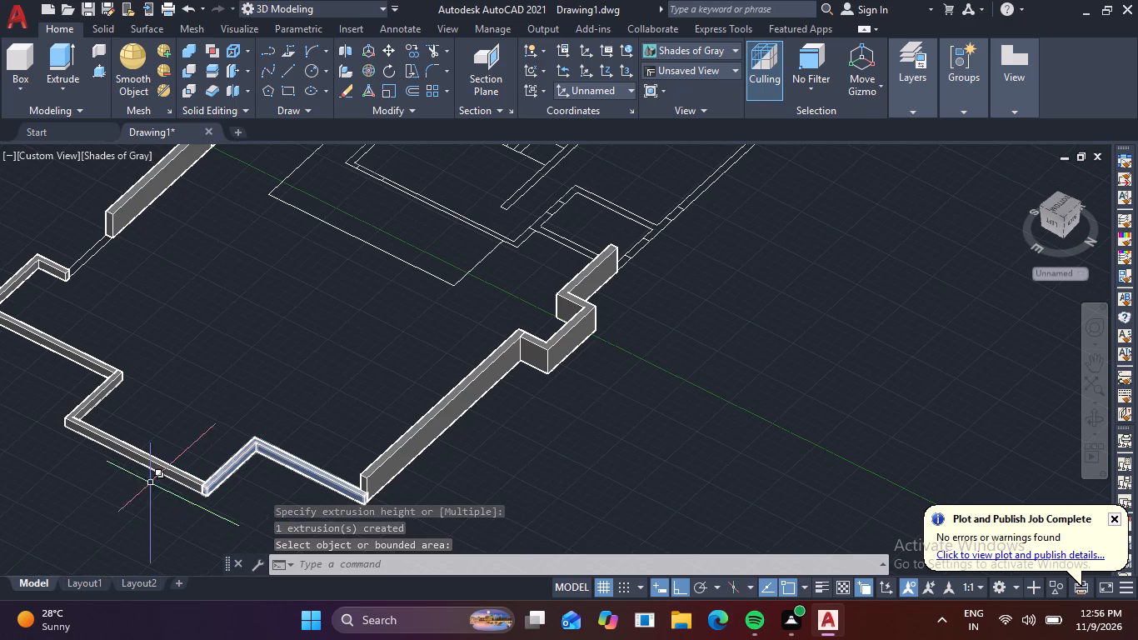
middle_drag(127, 482, 173, 497)
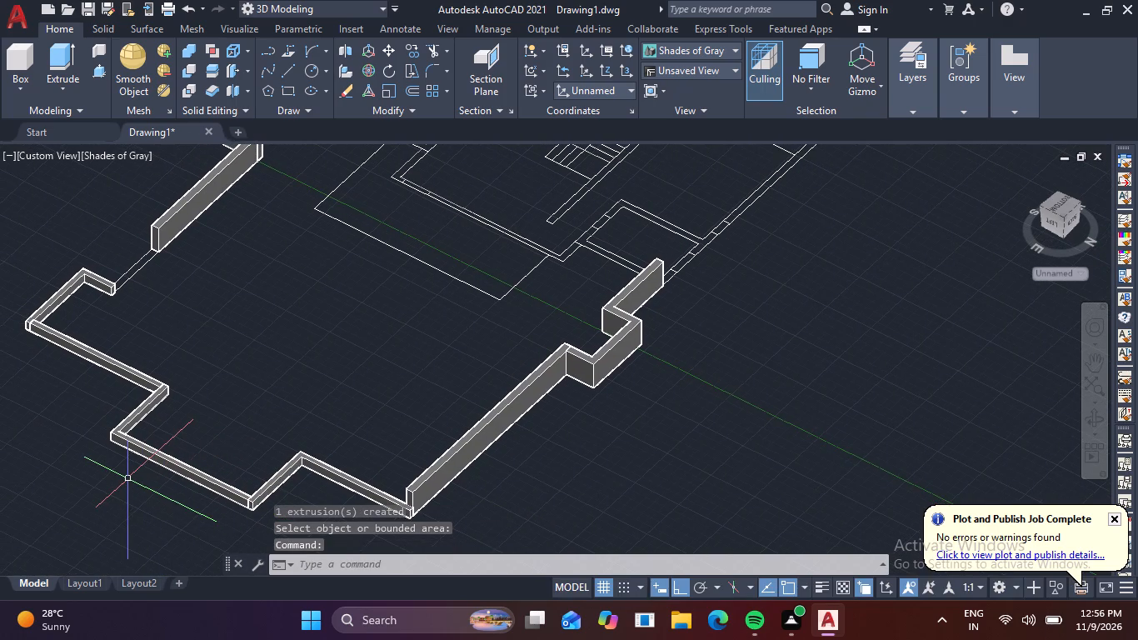
shift+middle_drag(136, 483, 221, 462)
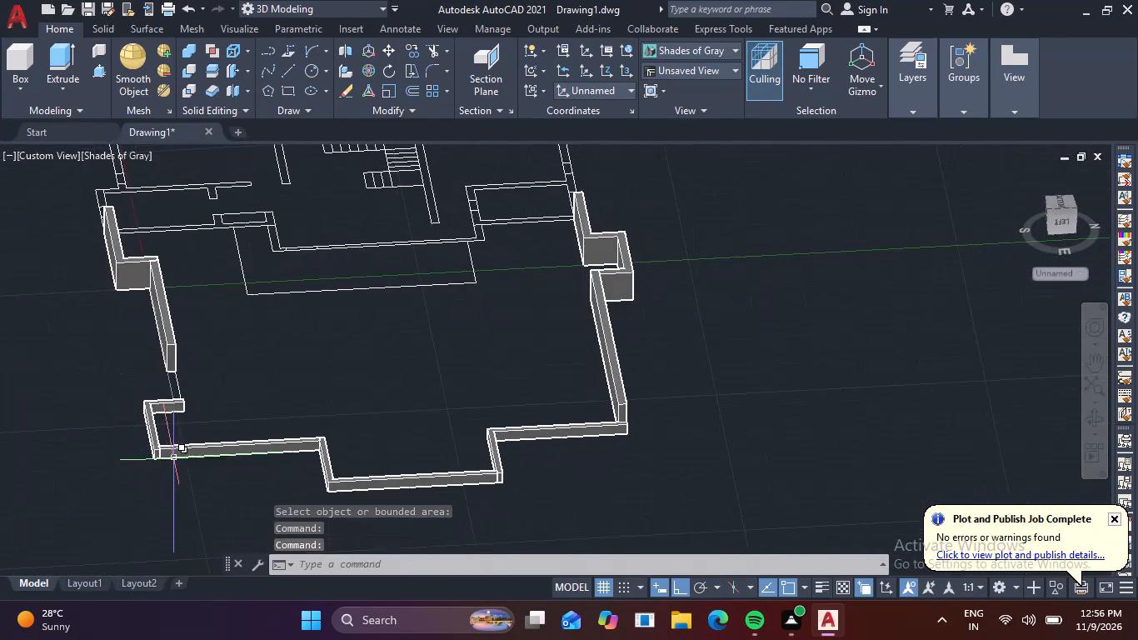
scroll(159, 448, up, 3)
shift+middle_drag(239, 487, 225, 529)
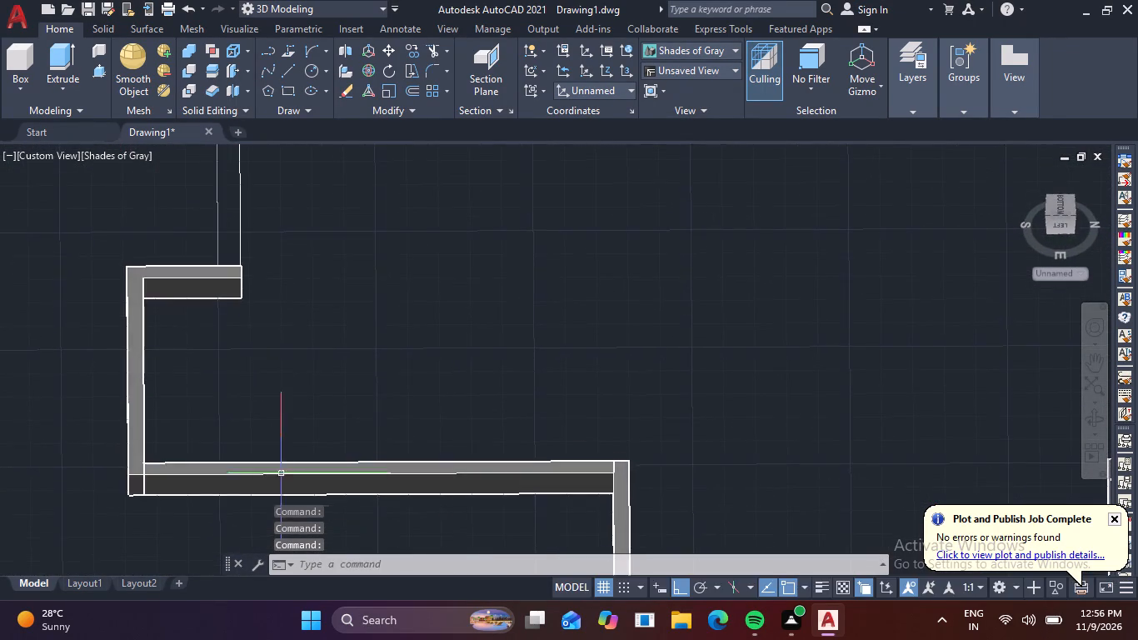
scroll(343, 432, down, 2)
middle_drag(377, 462, 352, 415)
scroll(626, 426, up, 3)
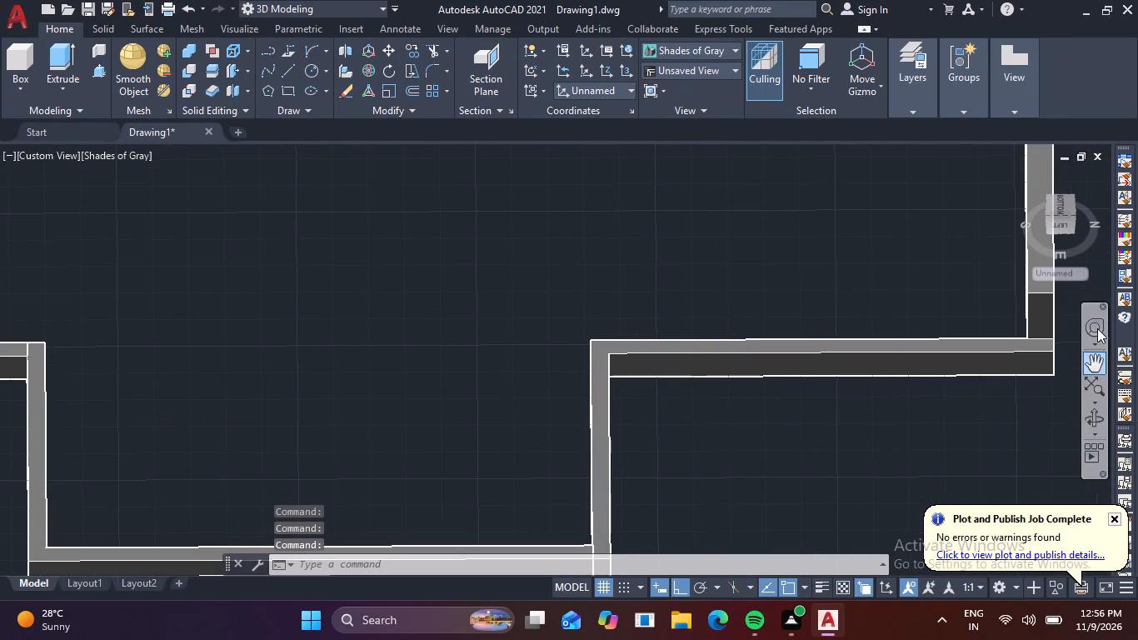
scroll(1047, 347, up, 5)
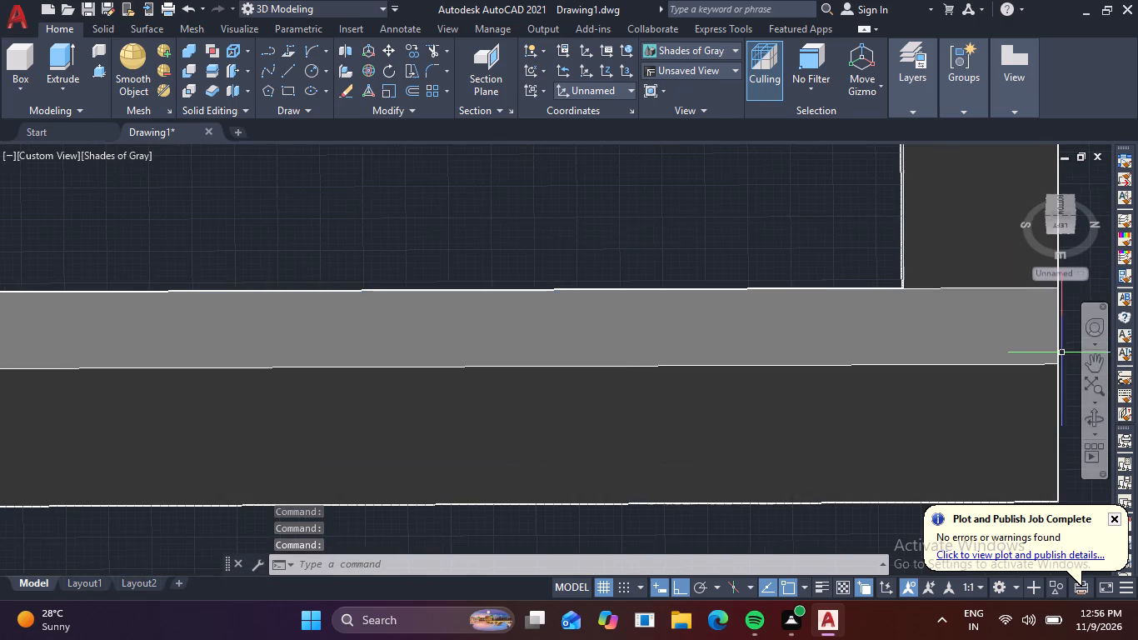
scroll(1054, 366, down, 5)
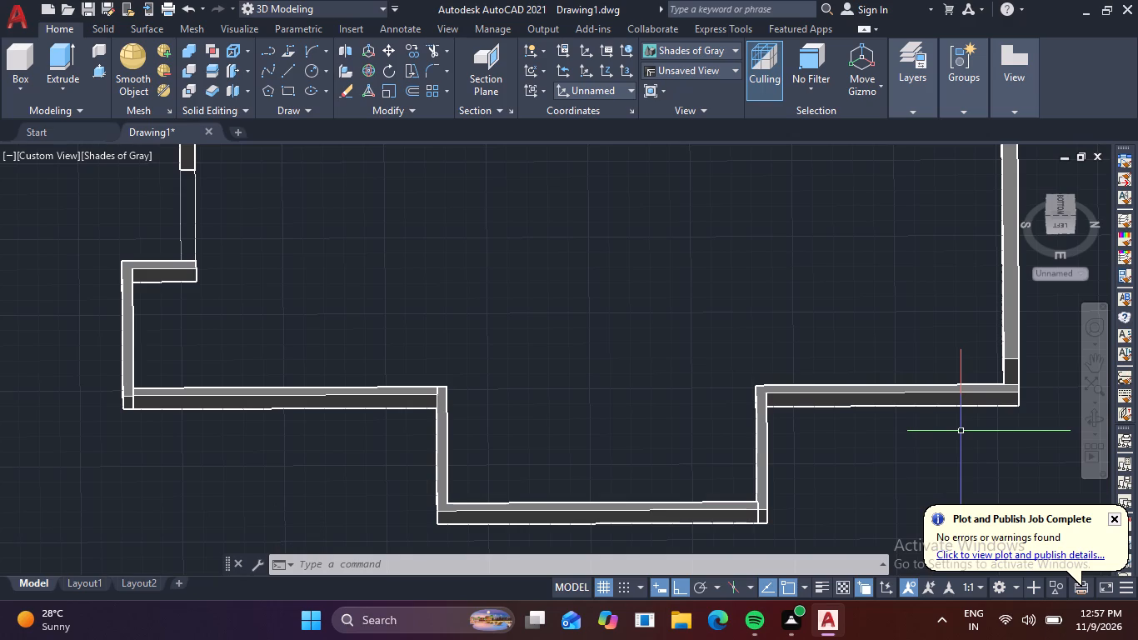
key(Escape)
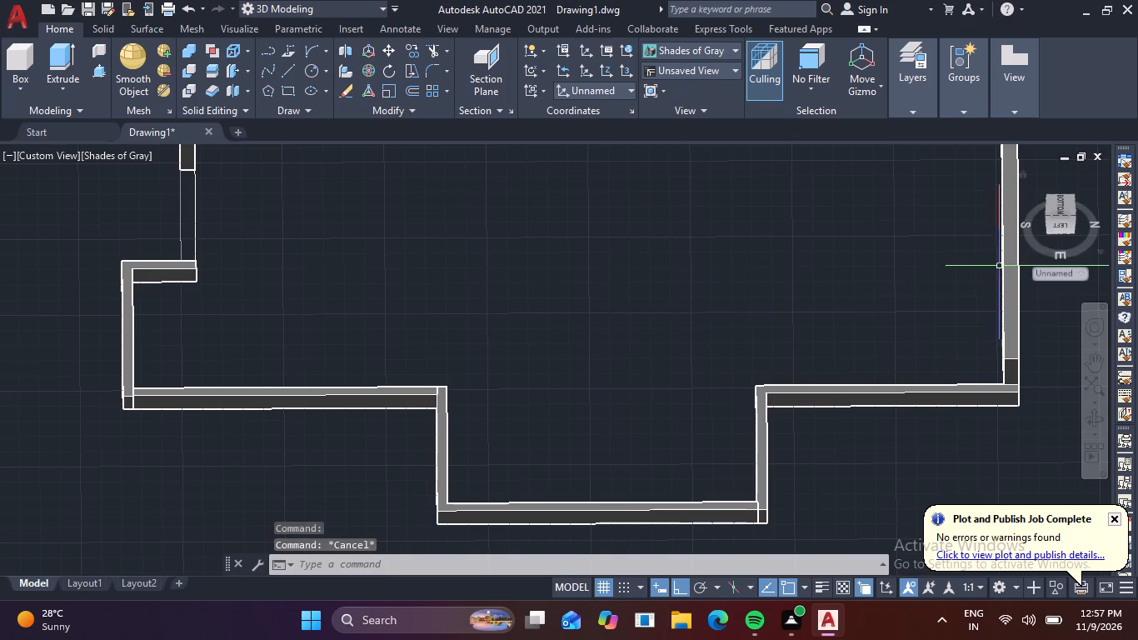
scroll(843, 305, down, 1)
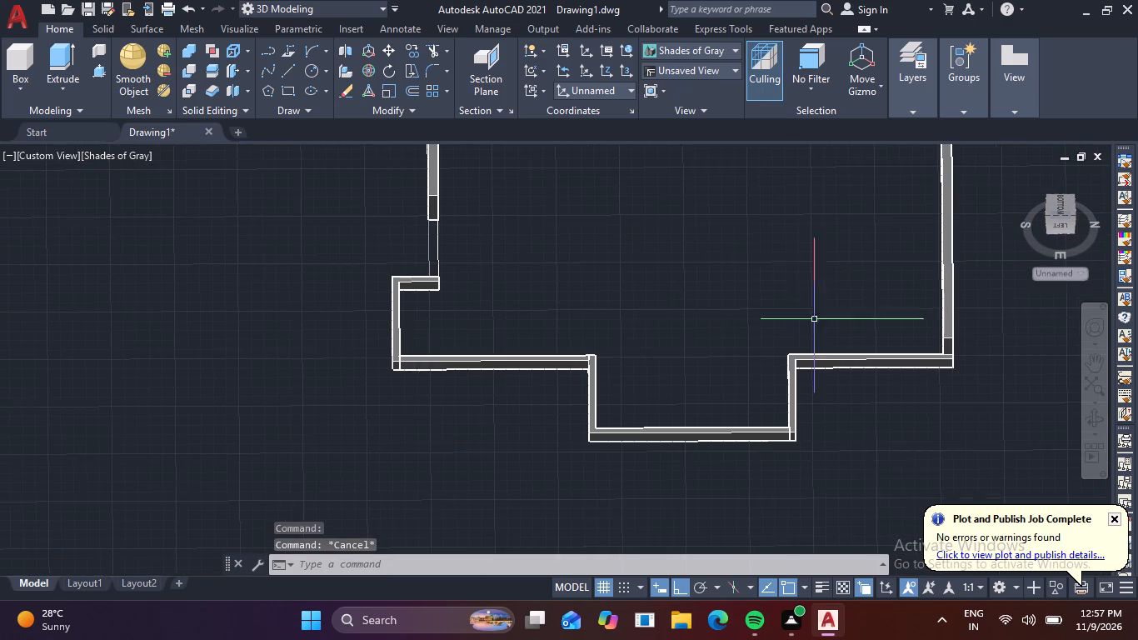
key(Escape)
key(Escape)
key(Escape)
key(Escape)
key(Escape)
key(Escape)
key(Escape)
key(Escape)
middle_drag(758, 337, 758, 369)
shift+middle_drag(721, 336, 717, 377)
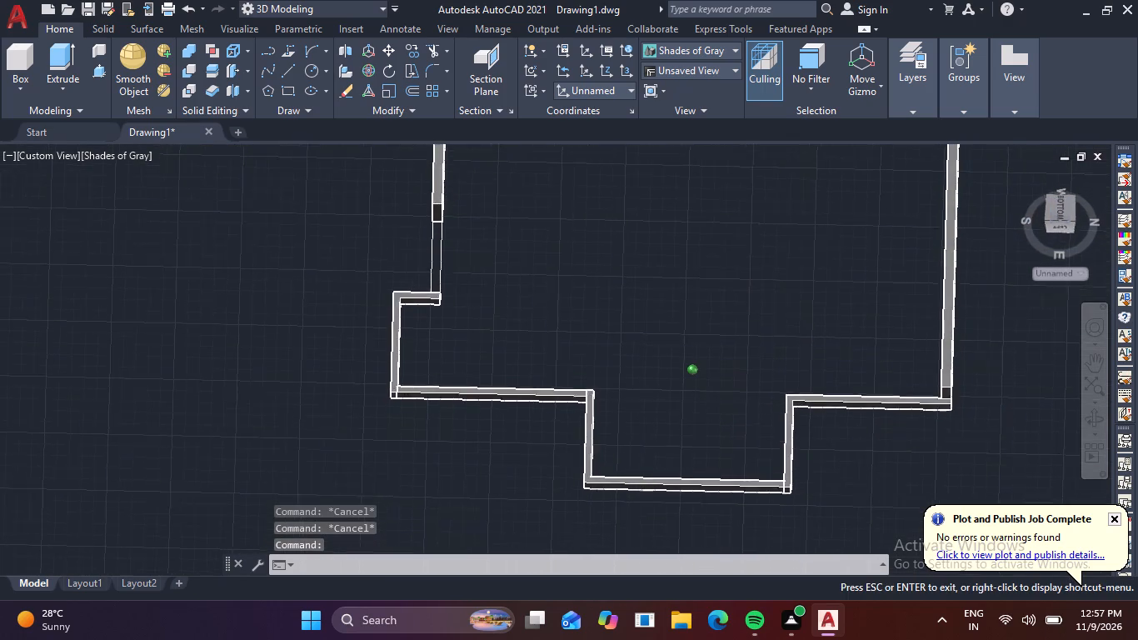
shift+middle_drag(717, 377, 736, 477)
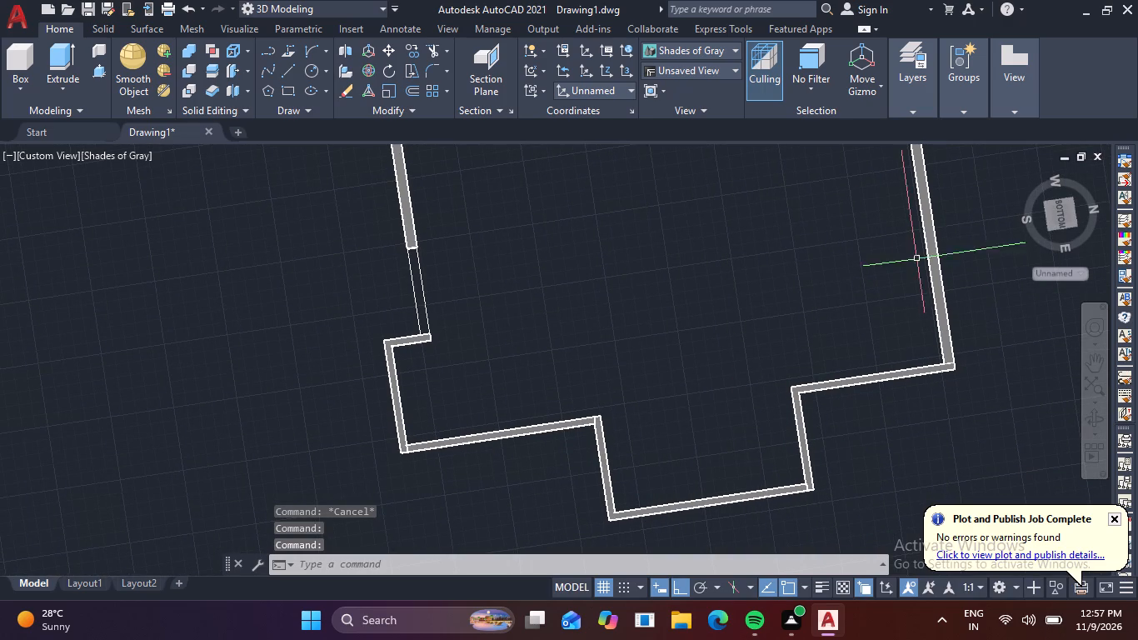
In top view, start a polyline at the southeast return wall's free end and trace the low wall's outer face to the bay's first corner.
click(1056, 218)
middle_drag(620, 503, 631, 377)
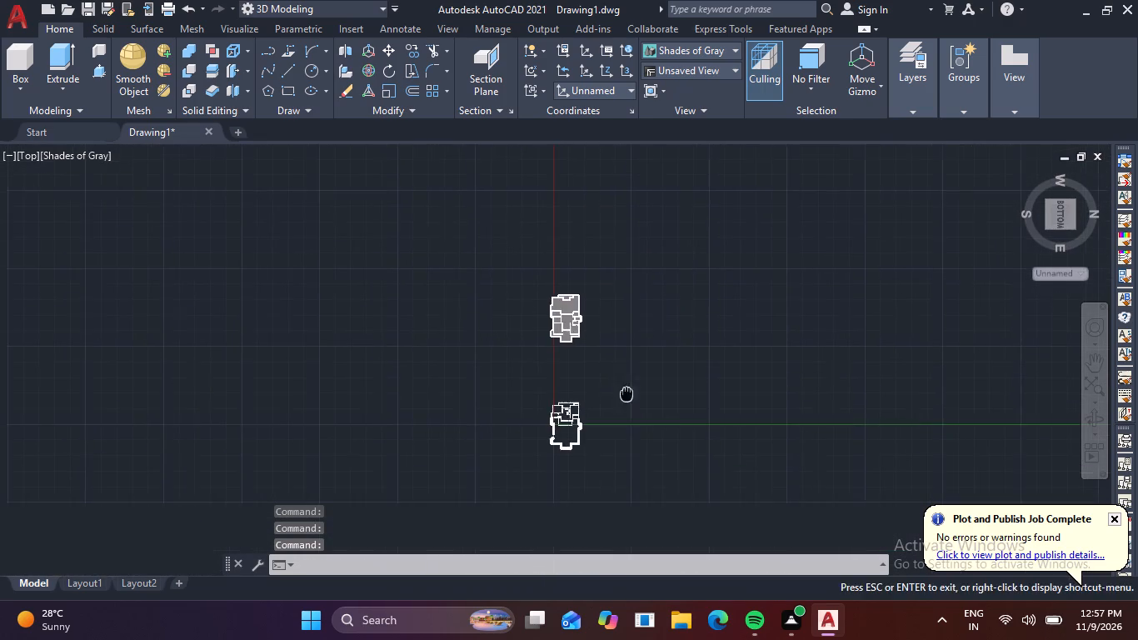
scroll(596, 431, up, 4)
scroll(545, 486, up, 3)
middle_drag(547, 486, 676, 323)
scroll(659, 338, up, 1)
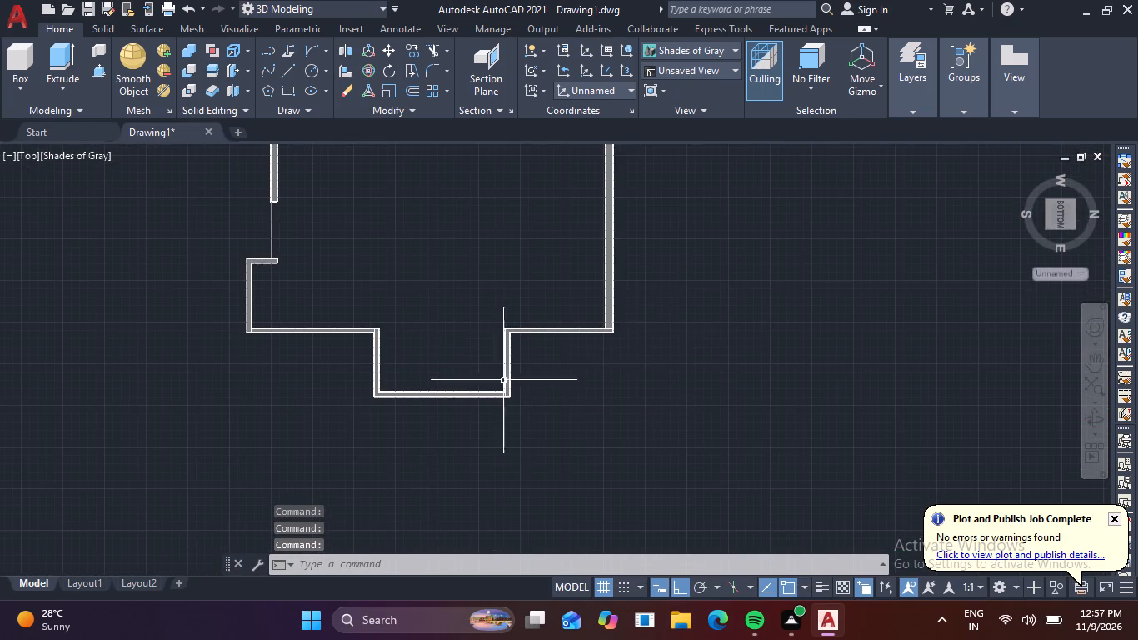
scroll(363, 389, up, 3)
middle_drag(231, 257, 286, 316)
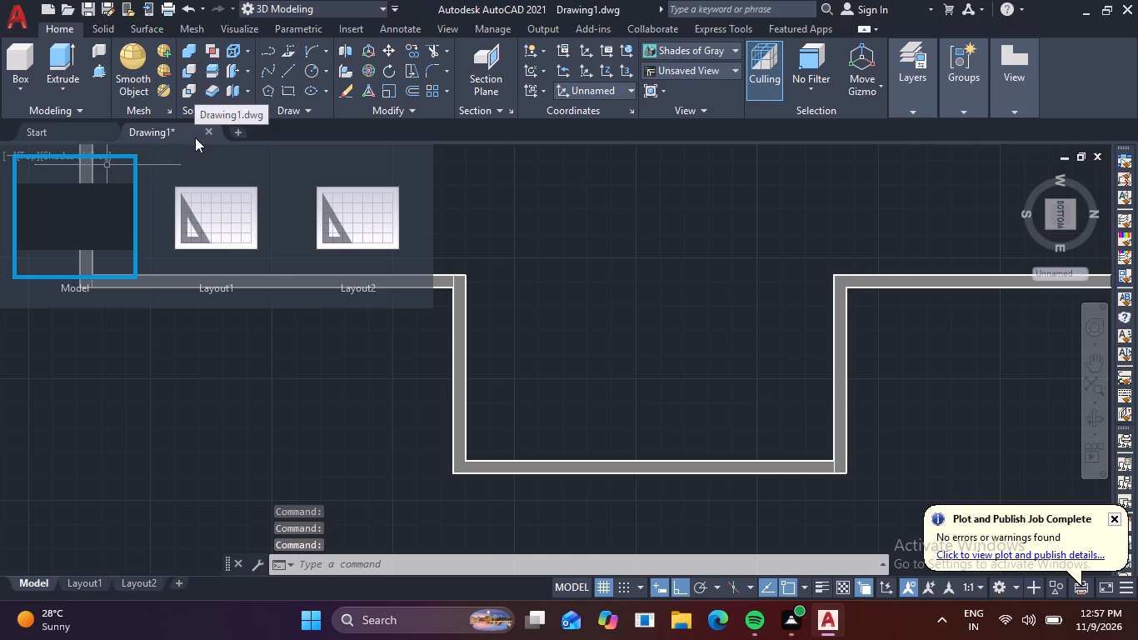
scroll(219, 167, down, 2)
scroll(637, 236, down, 3)
middle_drag(649, 267, 625, 365)
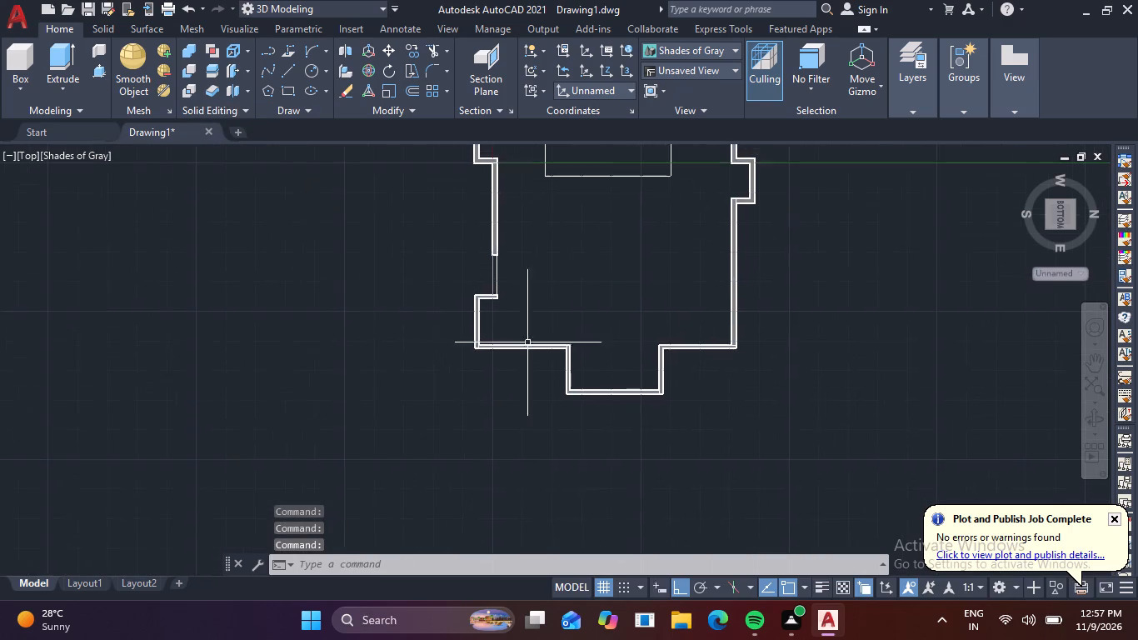
scroll(480, 303, up, 4)
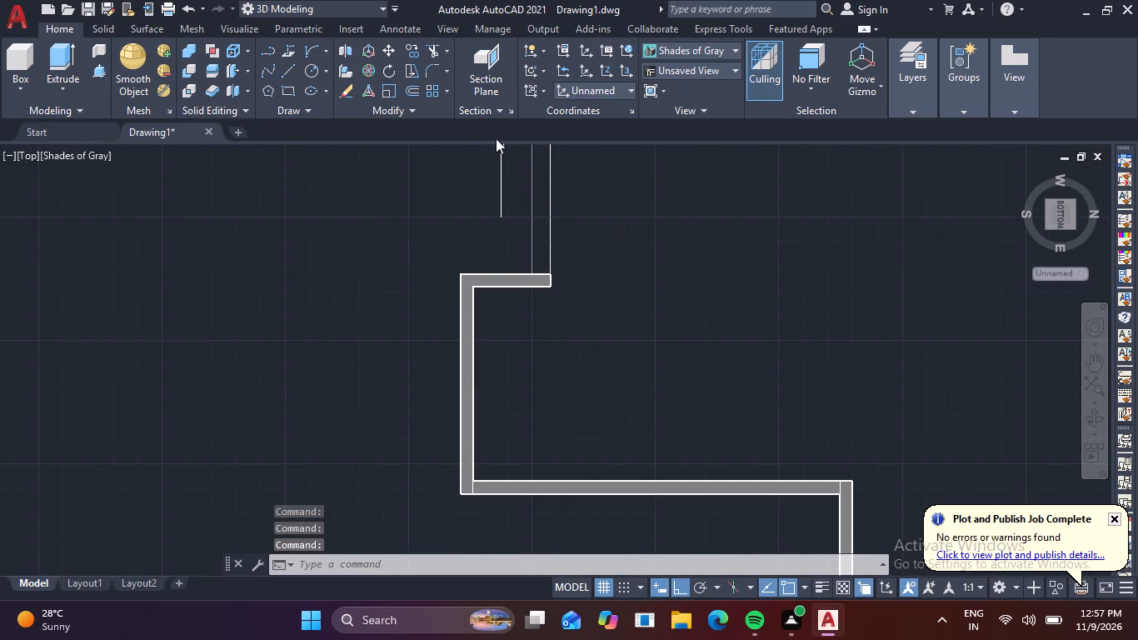
click(269, 50)
scroll(561, 307, up, 2)
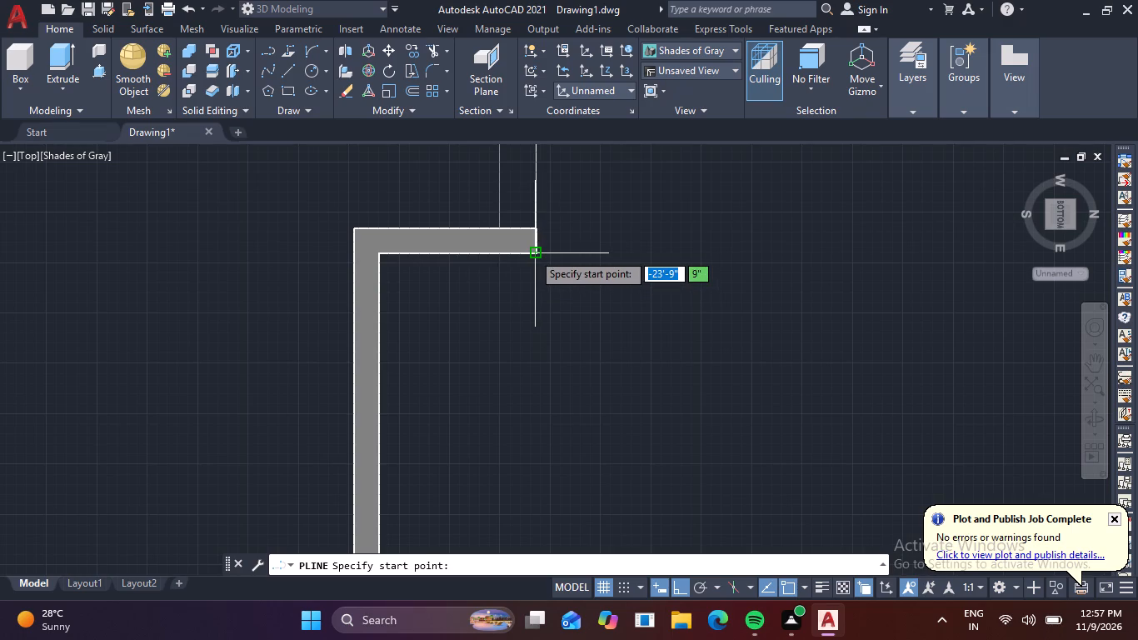
click(532, 252)
click(535, 224)
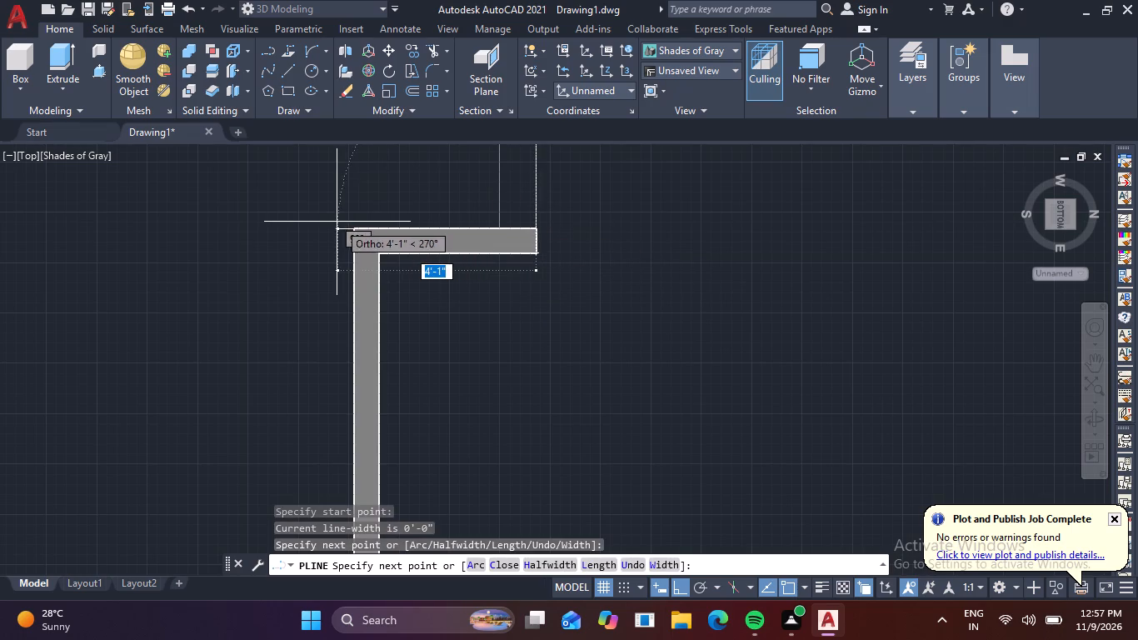
click(357, 226)
scroll(382, 382, down, 1)
middle_drag(381, 382, 327, 97)
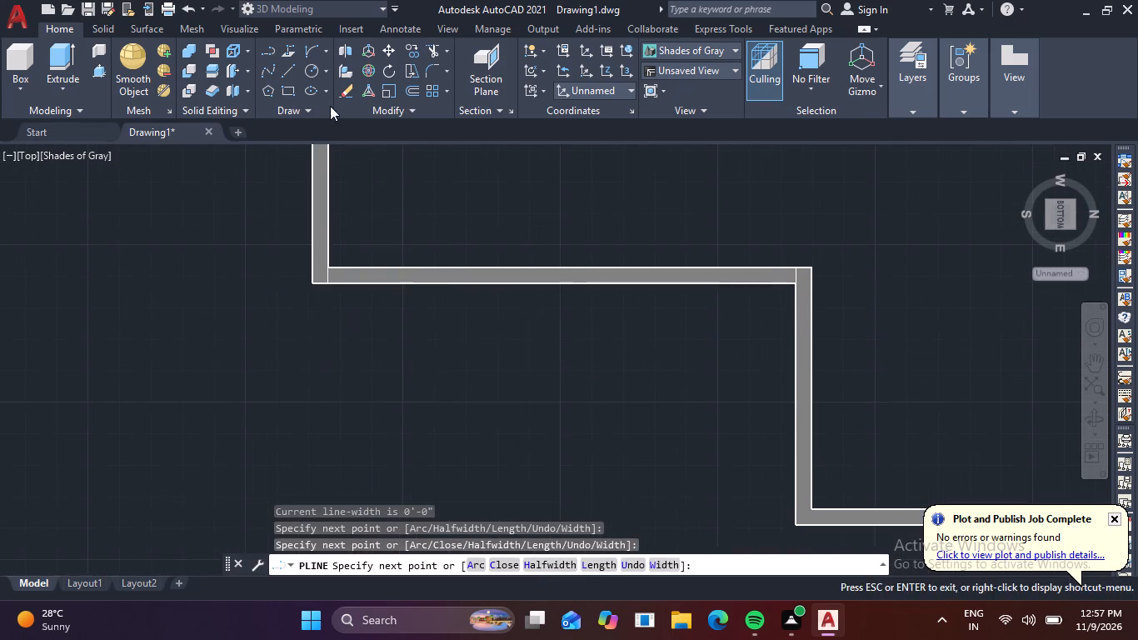
click(313, 283)
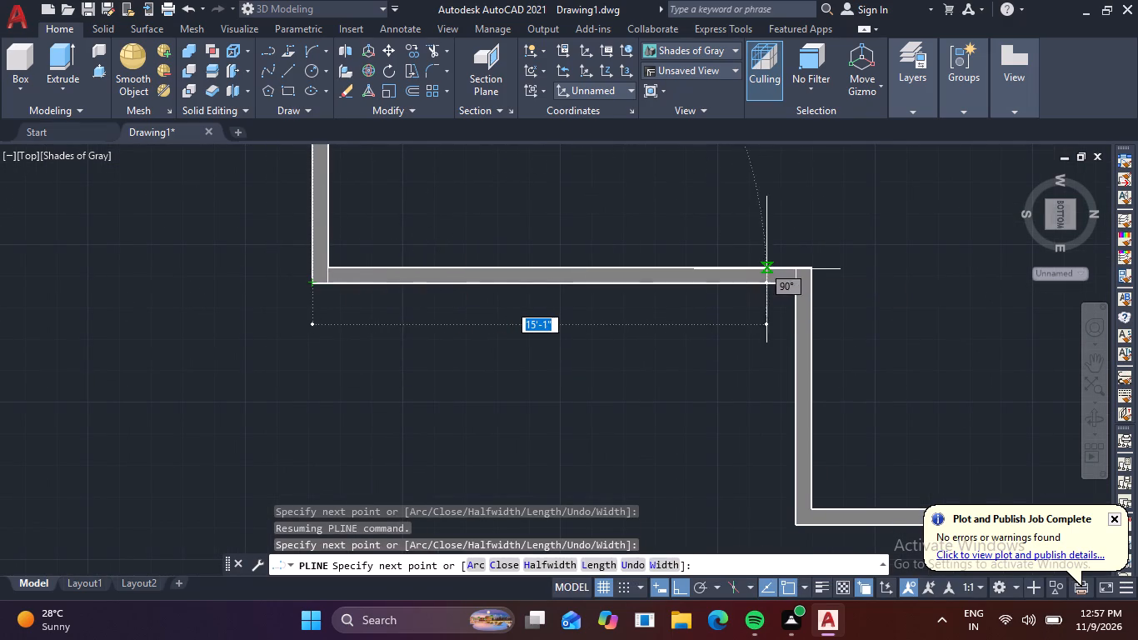
click(794, 288)
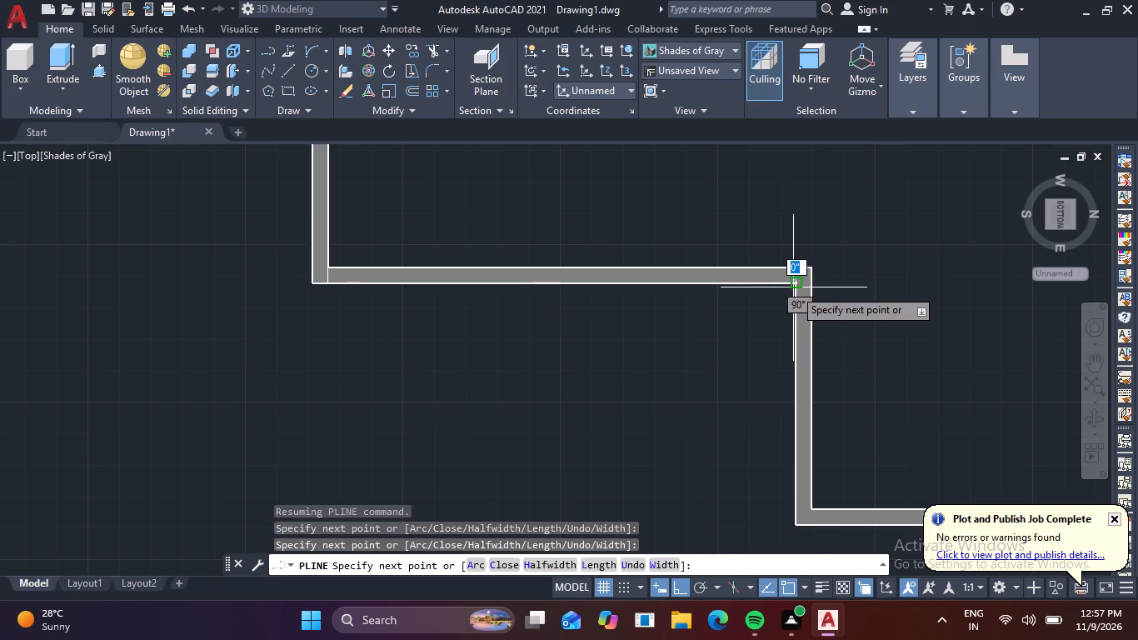
Continue the polyline around the outer face of the projecting east bay and on to the northeast outer corner.
middle_drag(799, 462, 658, 377)
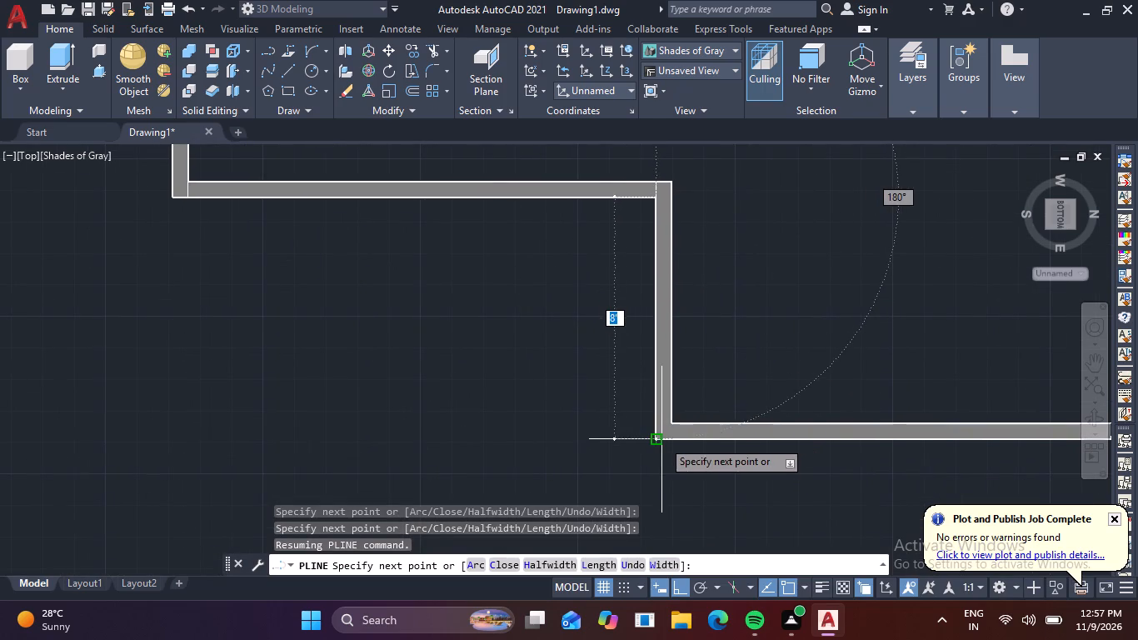
click(662, 440)
middle_drag(774, 429, 308, 440)
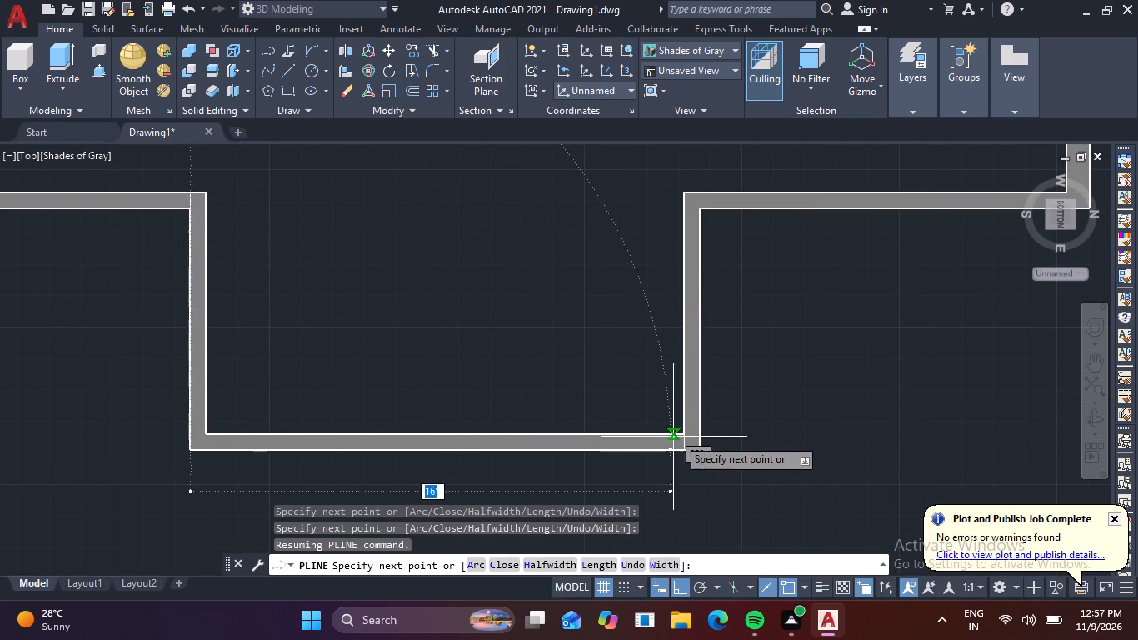
click(699, 451)
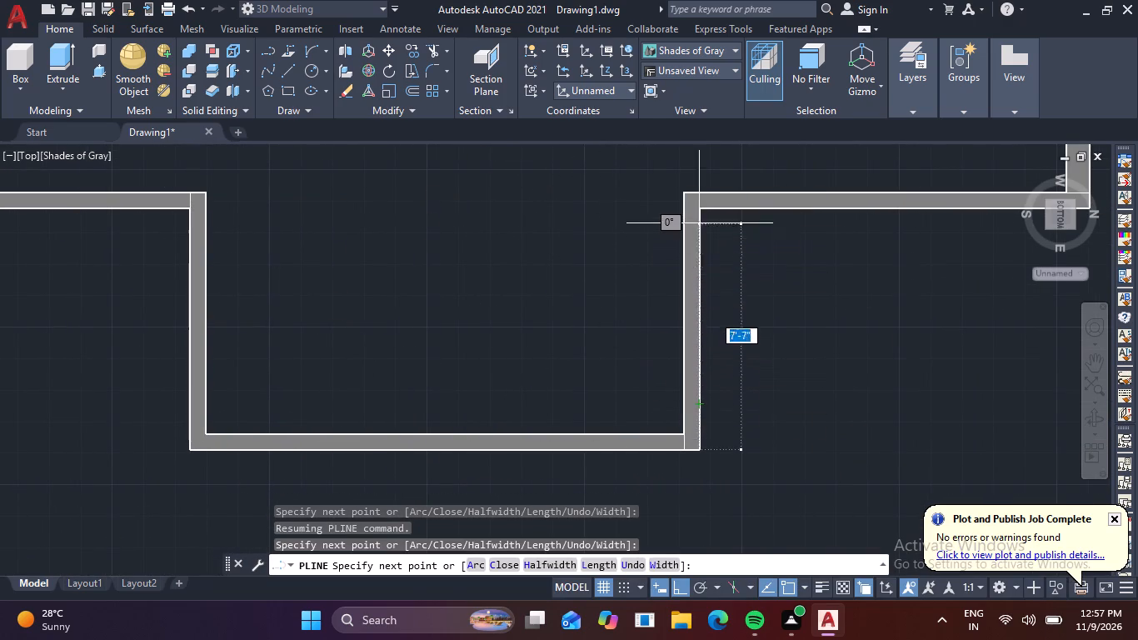
click(700, 213)
middle_drag(926, 225, 676, 319)
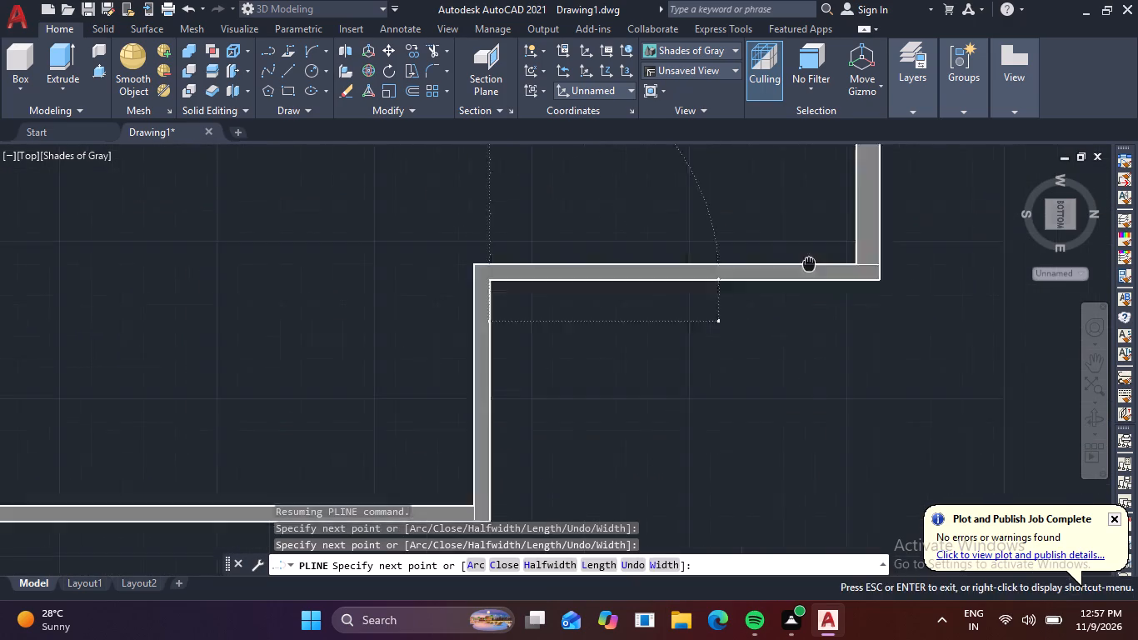
middle_drag(676, 319, 513, 414)
click(683, 397)
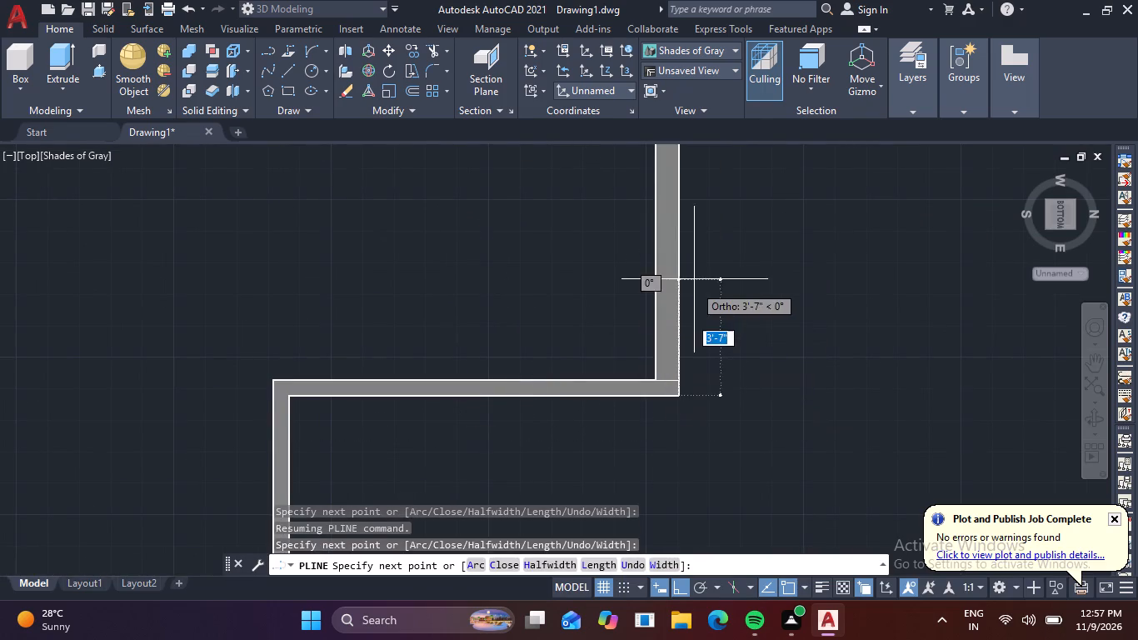
Carry the polyline across the wall thickness at the northeast corner and back along the inner face to the east bay's north inner corner.
middle_drag(693, 267, 744, 483)
scroll(749, 477, down, 4)
middle_drag(760, 483, 751, 391)
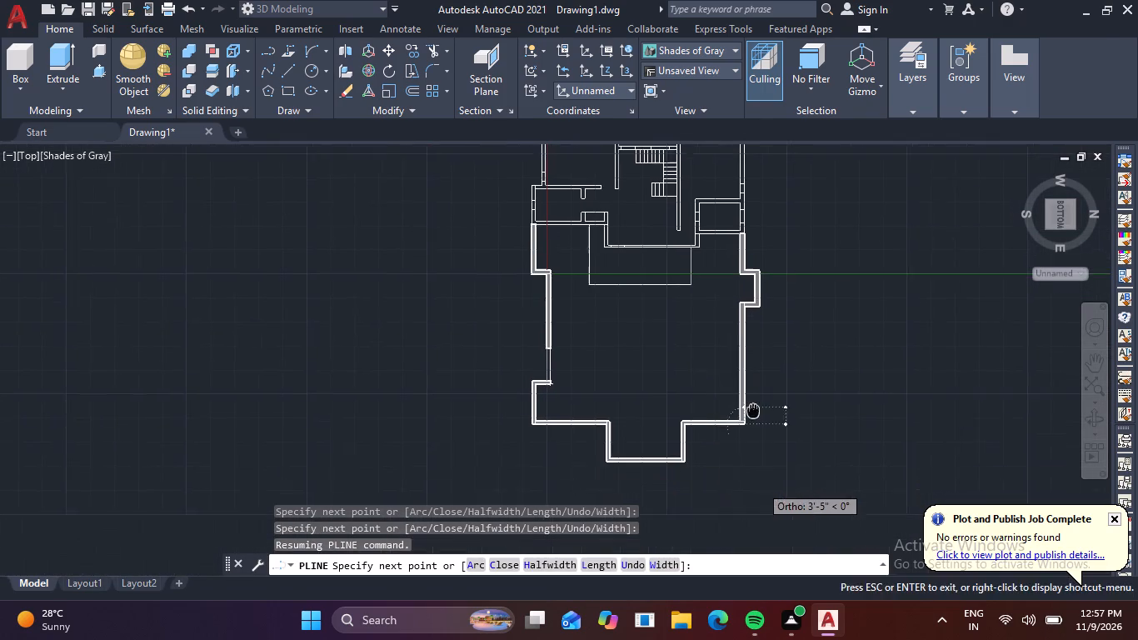
middle_drag(751, 391, 751, 379)
scroll(751, 409, up, 9)
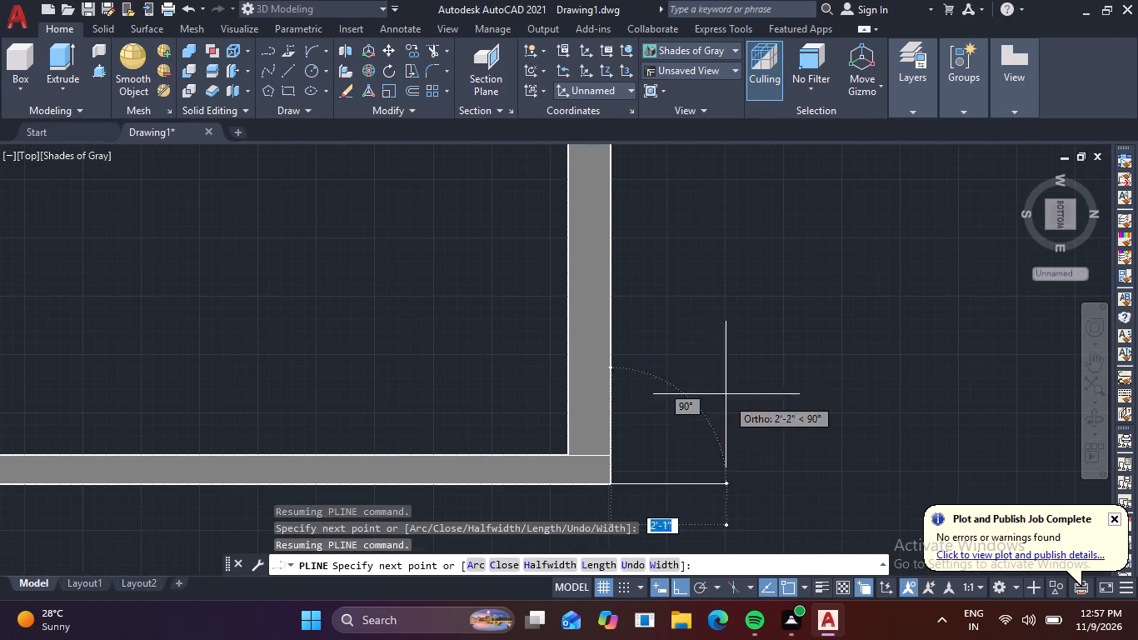
middle_drag(681, 392, 689, 364)
scroll(627, 427, up, 3)
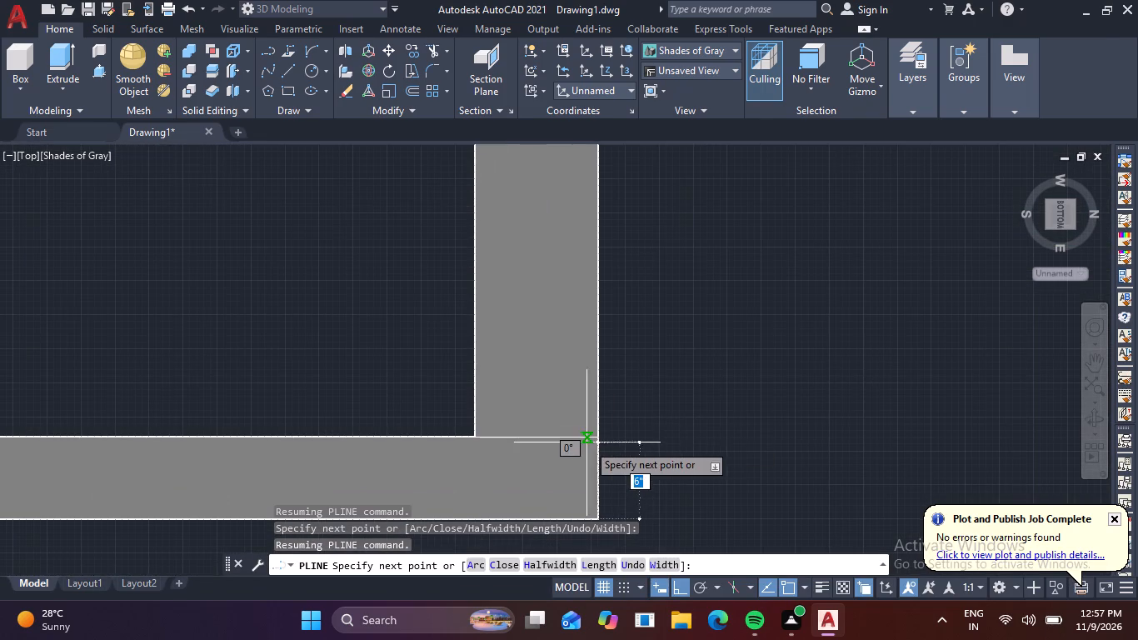
drag(603, 437, 593, 432)
scroll(319, 457, down, 2)
middle_drag(327, 452, 800, 329)
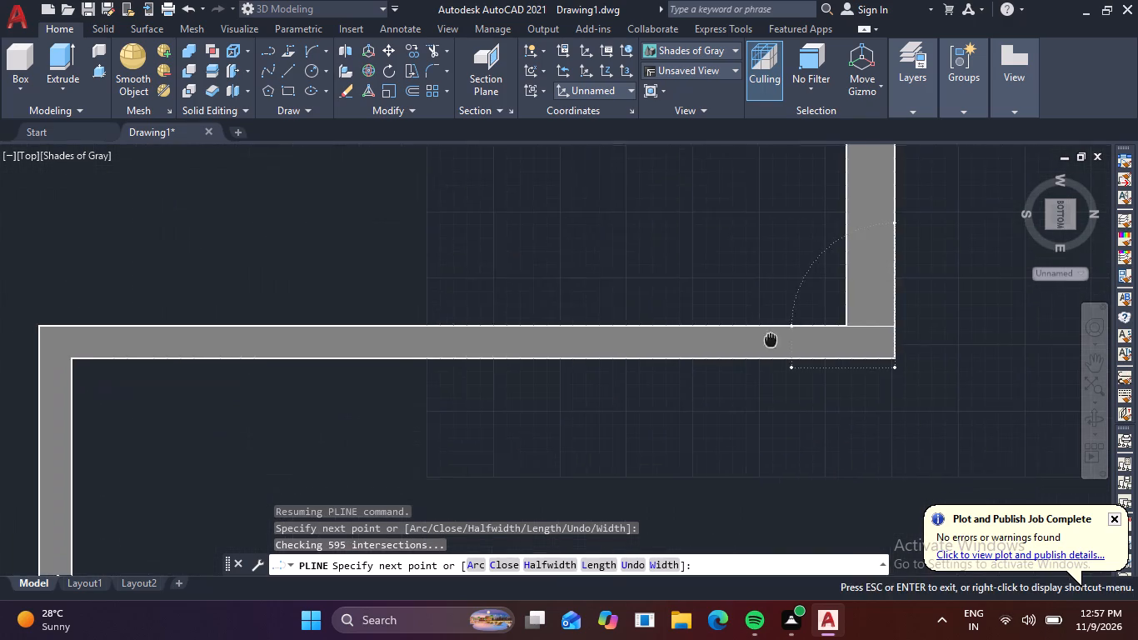
middle_drag(800, 329, 801, 329)
scroll(686, 346, down, 2)
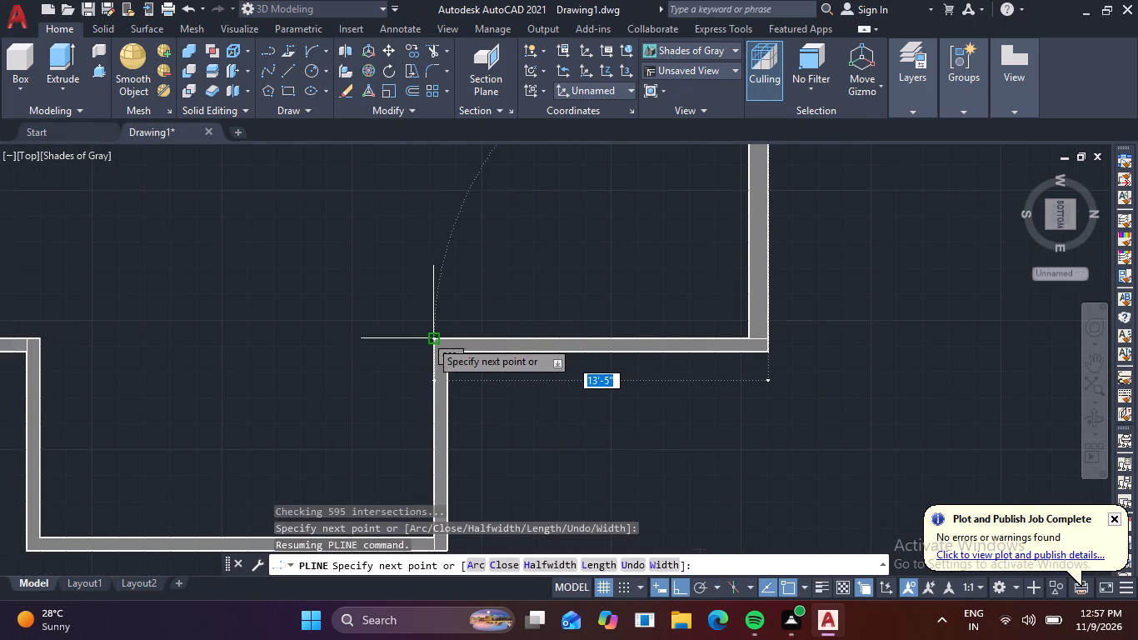
click(430, 340)
Continue the polyline around the inner face of the projecting east bay to its south inner corner.
middle_drag(426, 417, 514, 272)
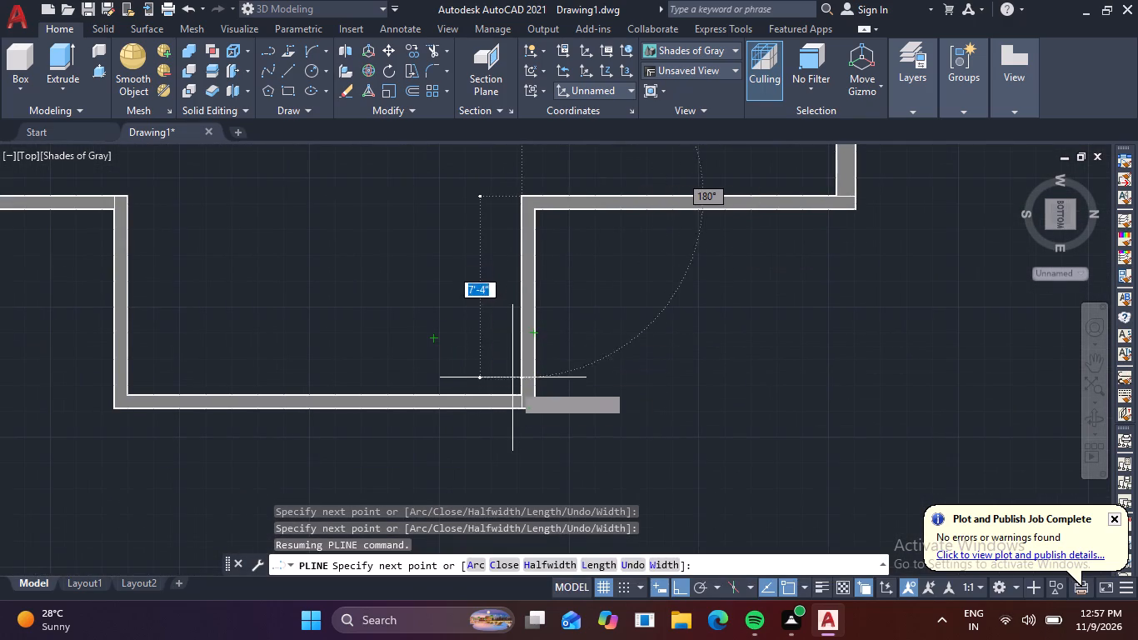
click(518, 396)
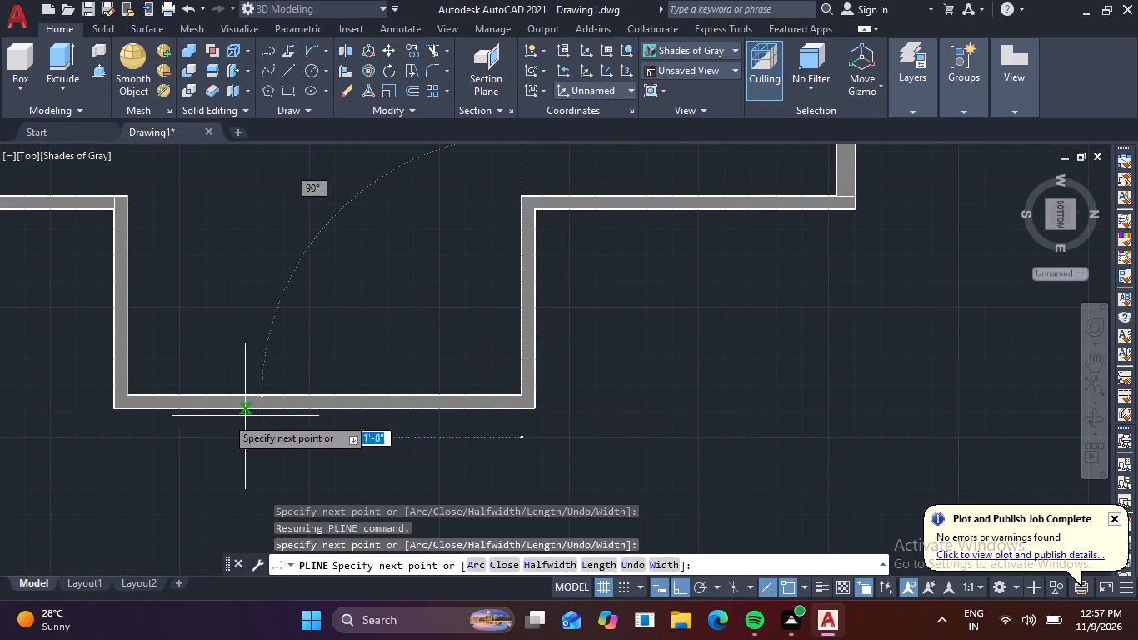
click(130, 392)
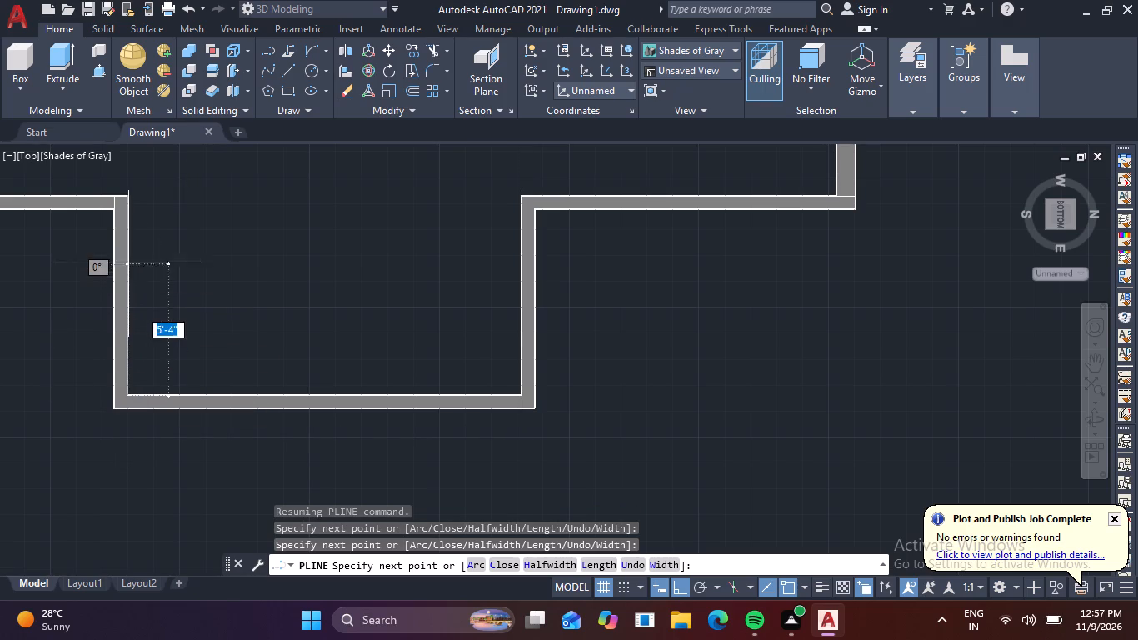
click(128, 200)
Trace the inner face past the southeast corner to the return wall's free end, finishing the polyline at its starting point.
middle_drag(91, 203, 576, 280)
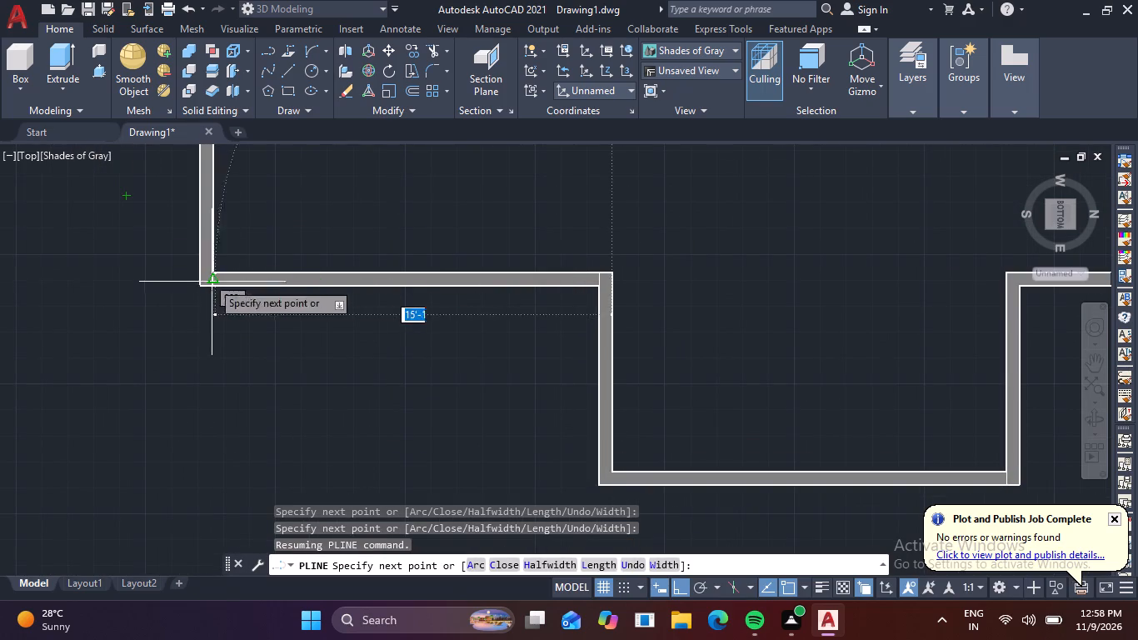
click(212, 268)
middle_drag(238, 137, 287, 416)
middle_drag(262, 206, 281, 431)
scroll(242, 284, up, 2)
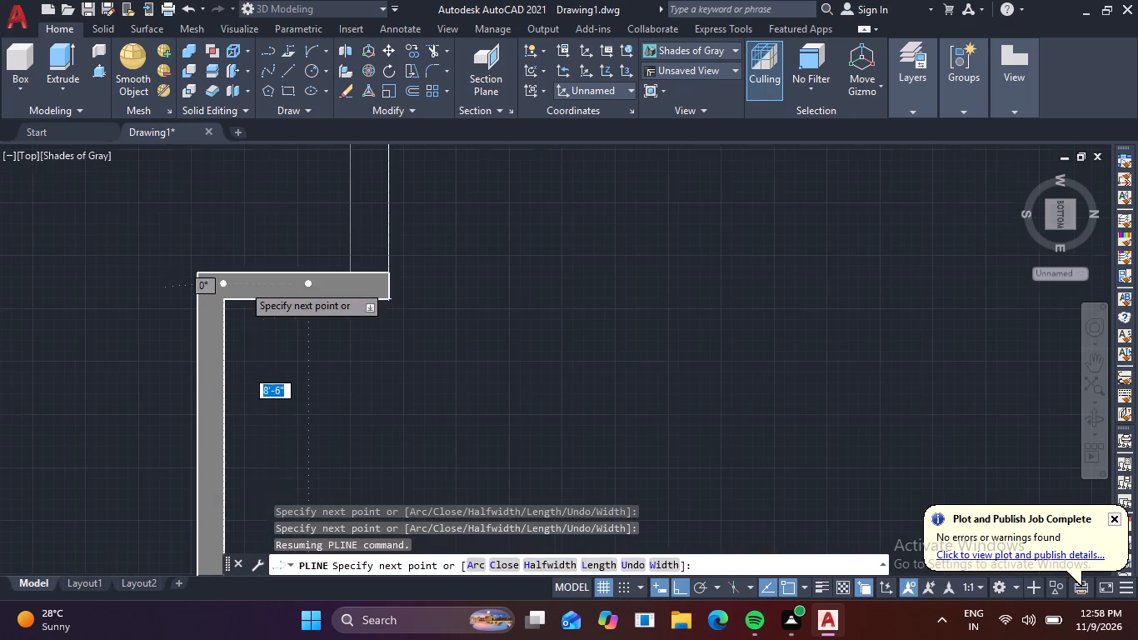
click(222, 301)
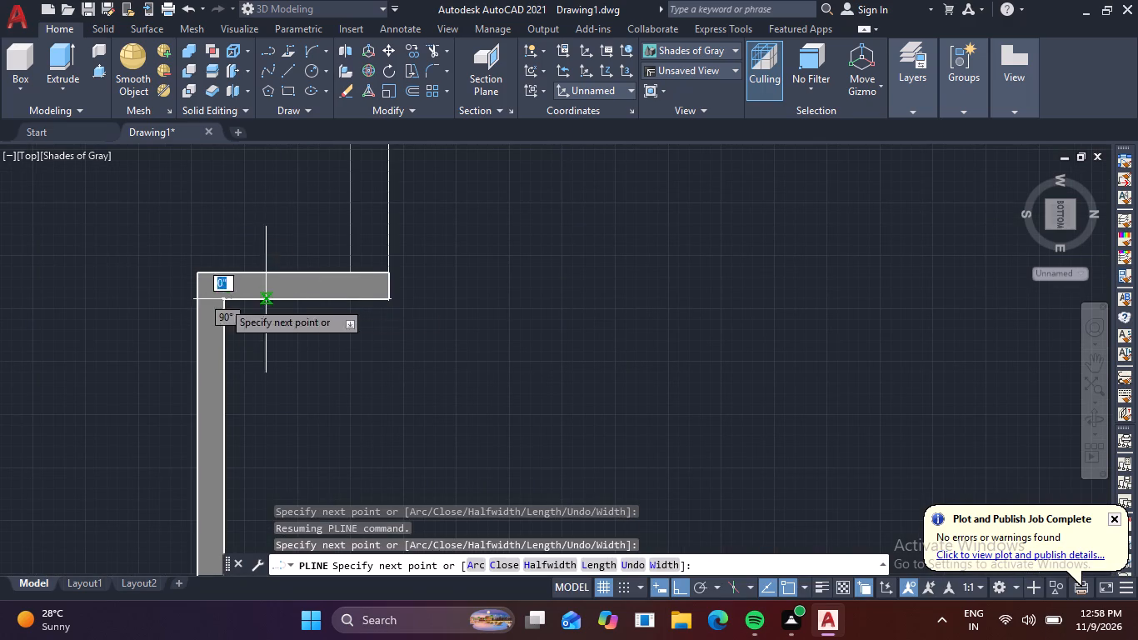
click(387, 299)
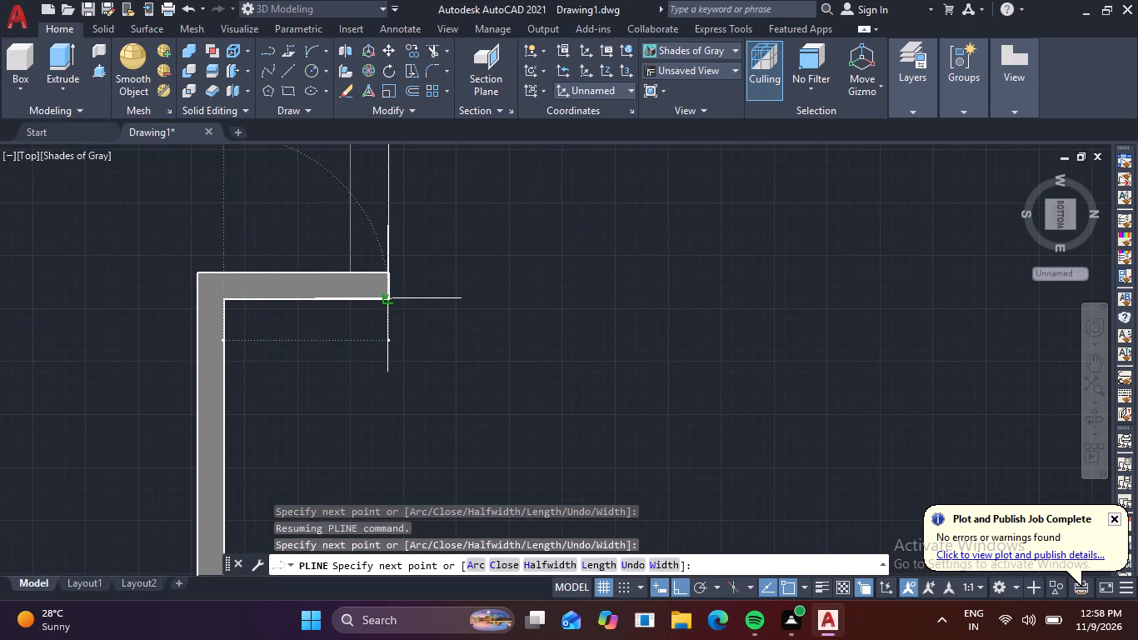
key(Escape)
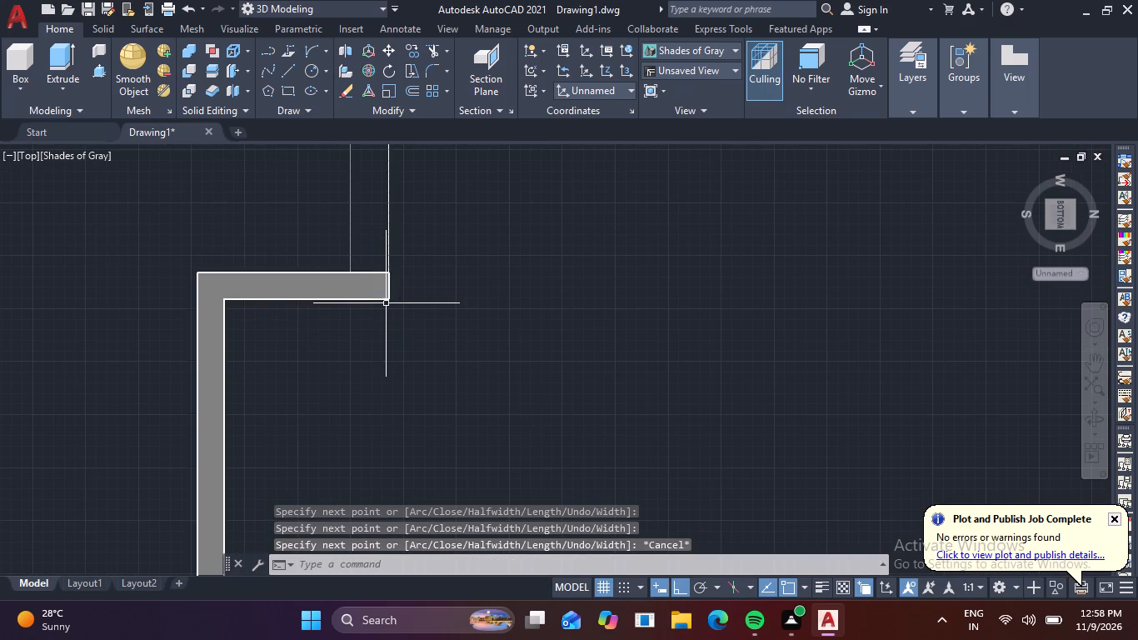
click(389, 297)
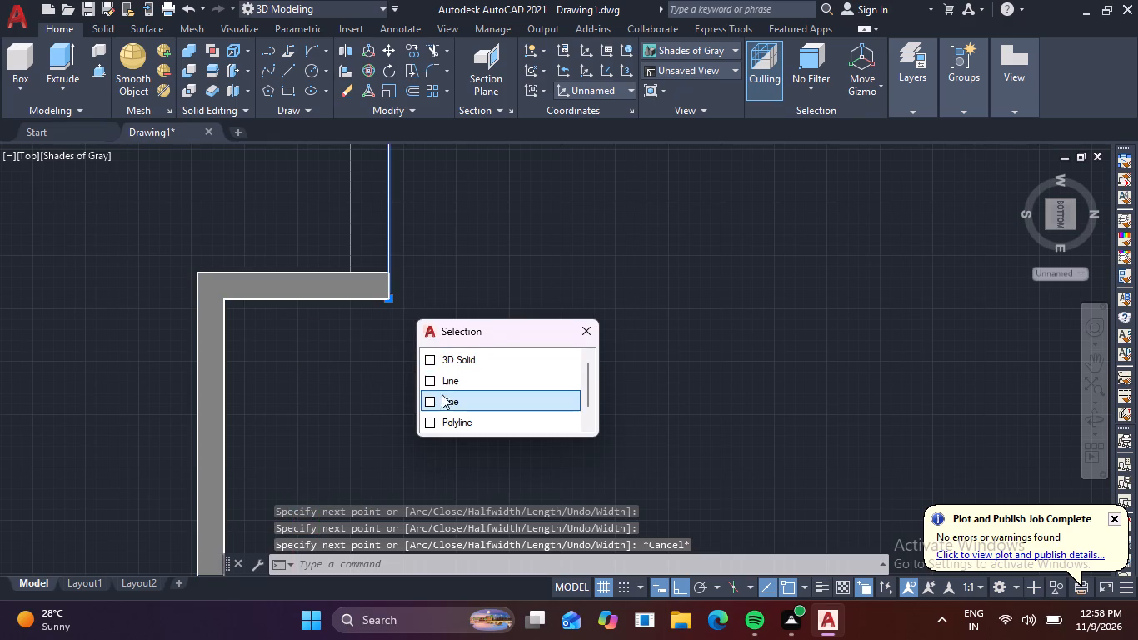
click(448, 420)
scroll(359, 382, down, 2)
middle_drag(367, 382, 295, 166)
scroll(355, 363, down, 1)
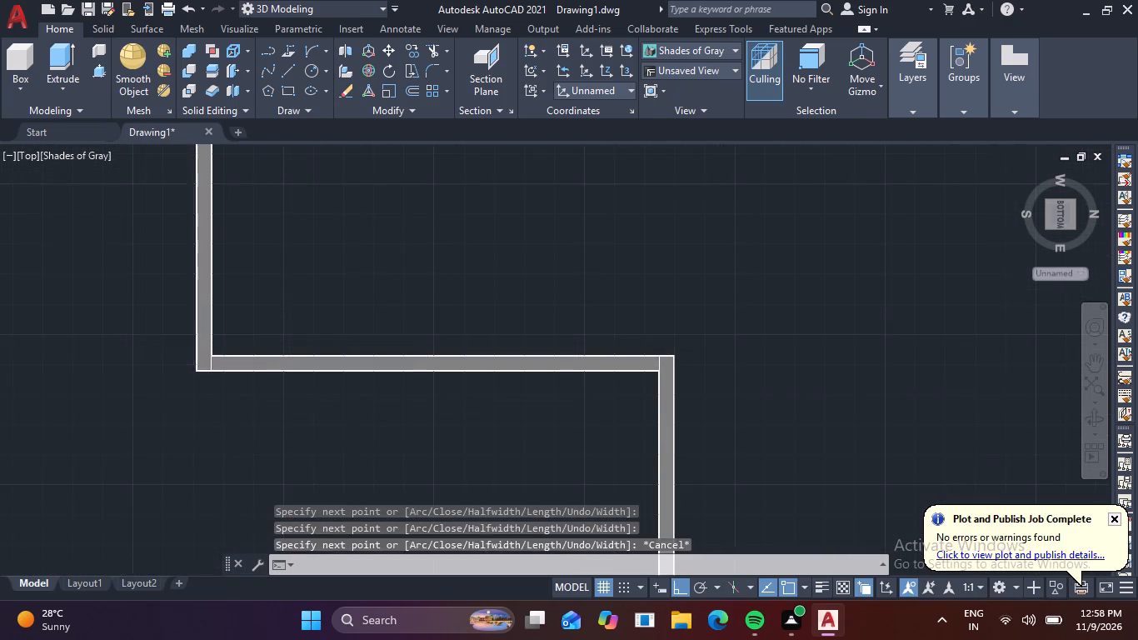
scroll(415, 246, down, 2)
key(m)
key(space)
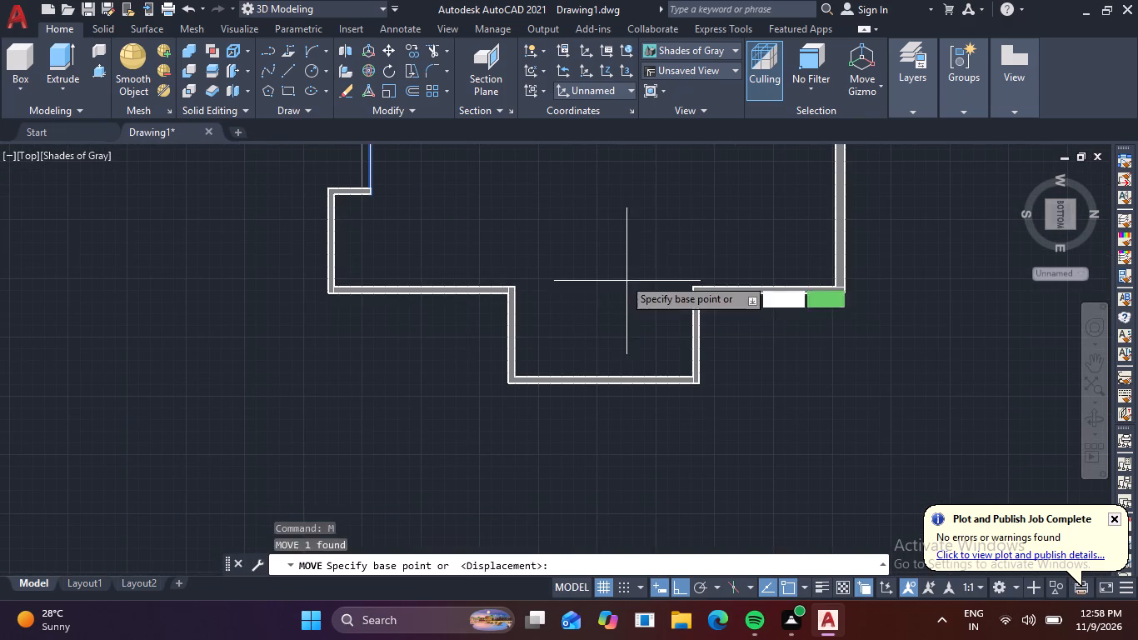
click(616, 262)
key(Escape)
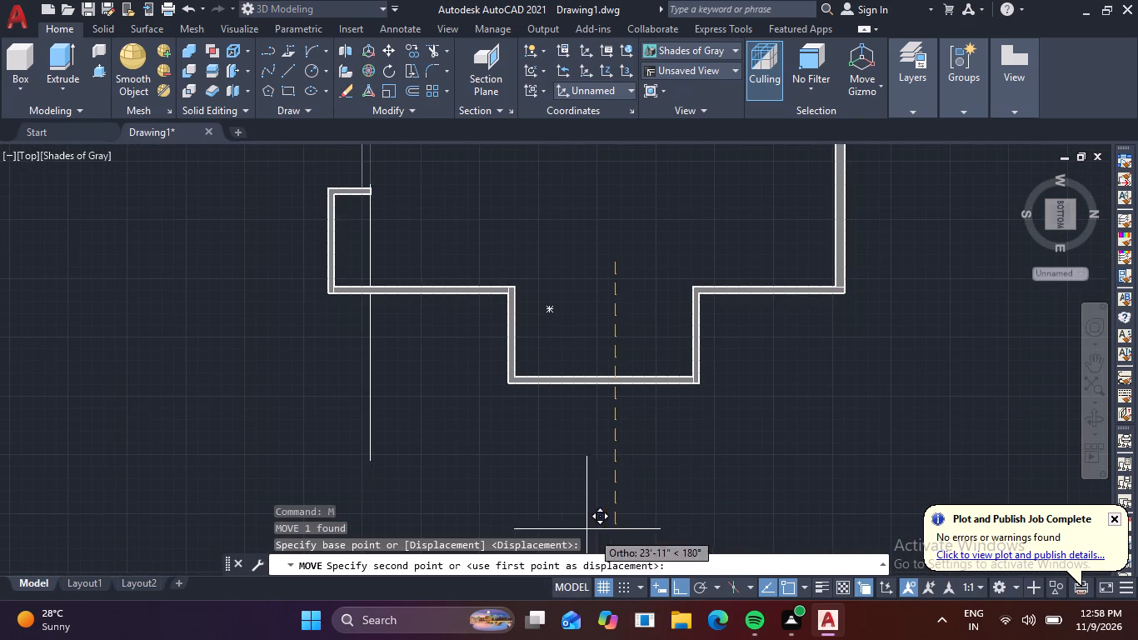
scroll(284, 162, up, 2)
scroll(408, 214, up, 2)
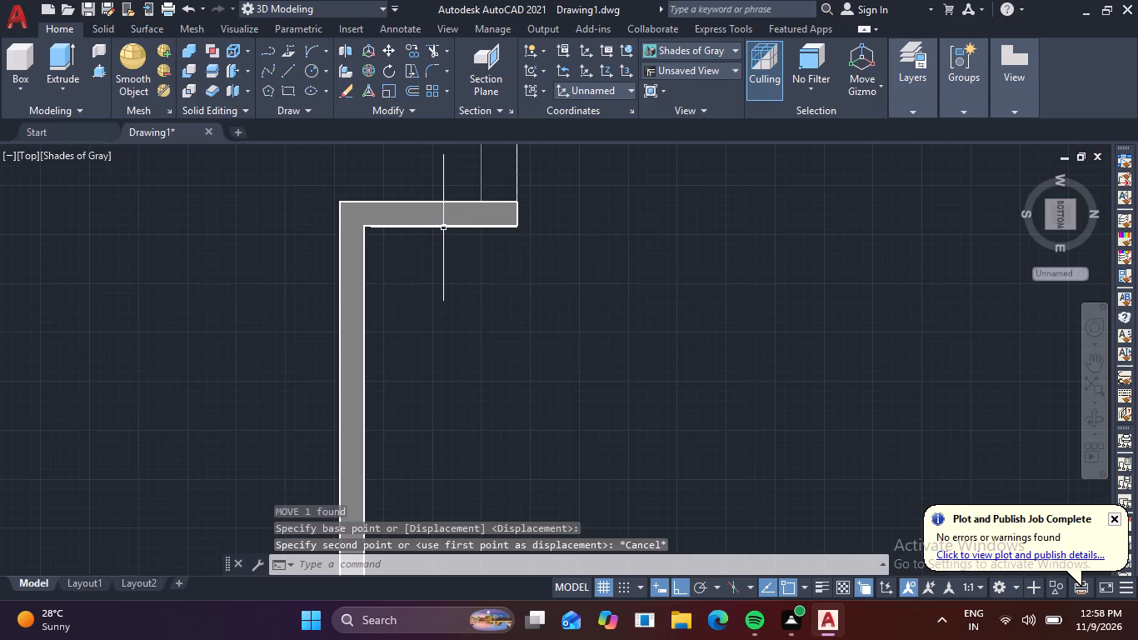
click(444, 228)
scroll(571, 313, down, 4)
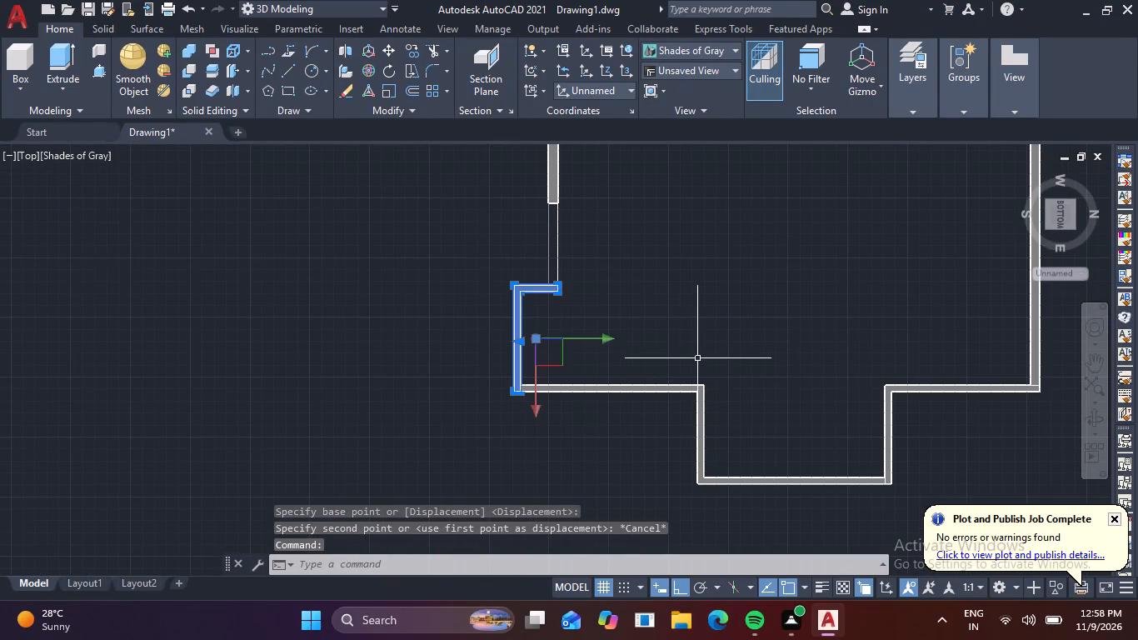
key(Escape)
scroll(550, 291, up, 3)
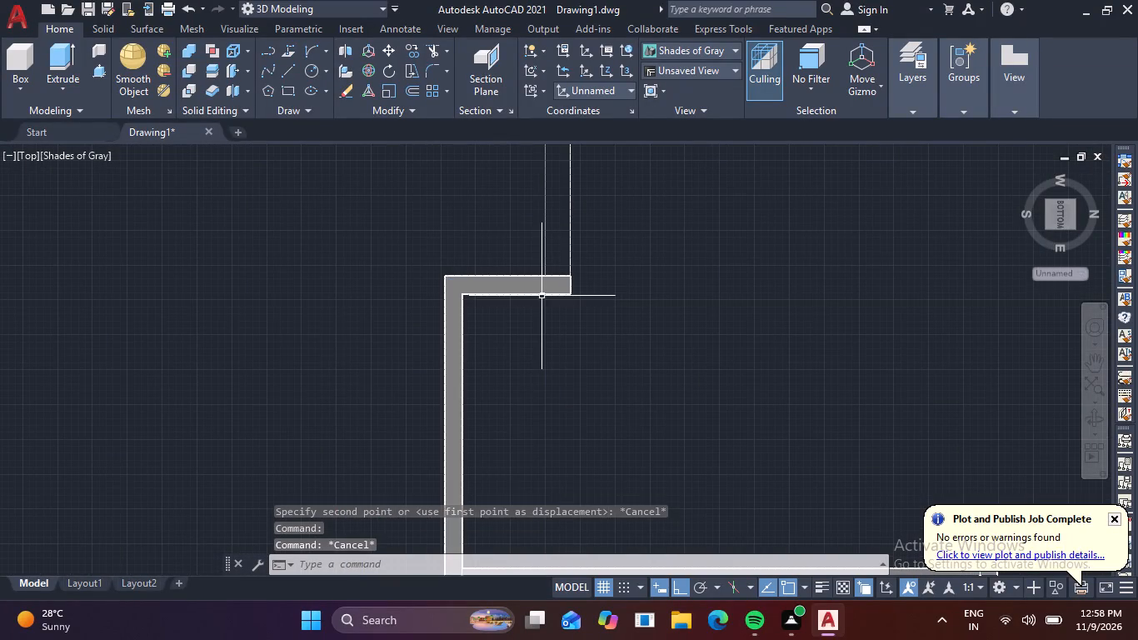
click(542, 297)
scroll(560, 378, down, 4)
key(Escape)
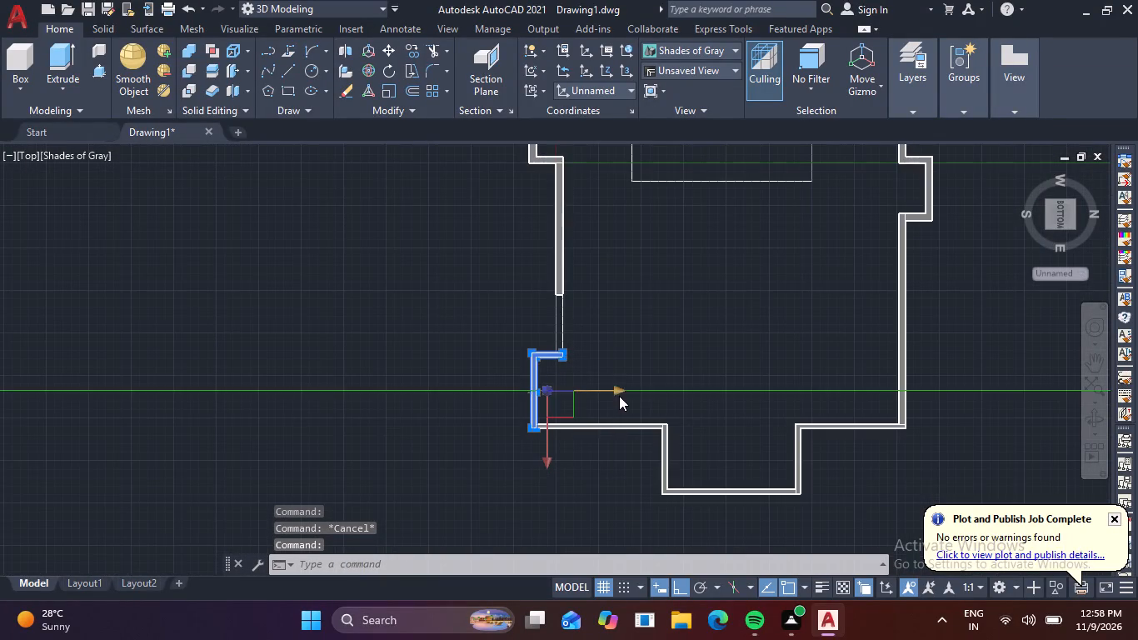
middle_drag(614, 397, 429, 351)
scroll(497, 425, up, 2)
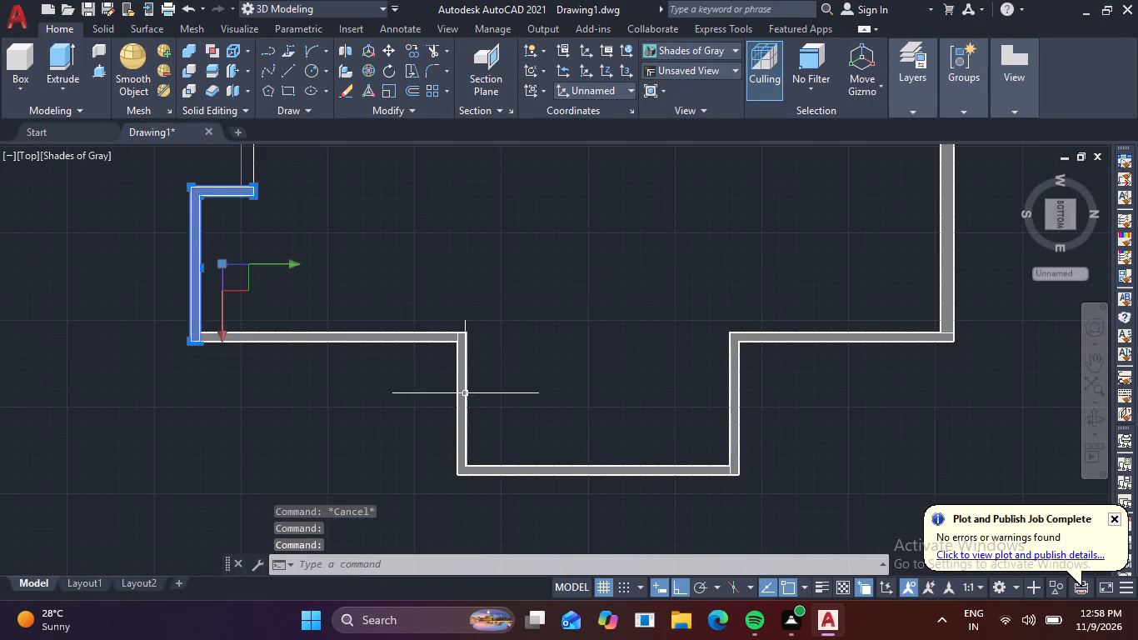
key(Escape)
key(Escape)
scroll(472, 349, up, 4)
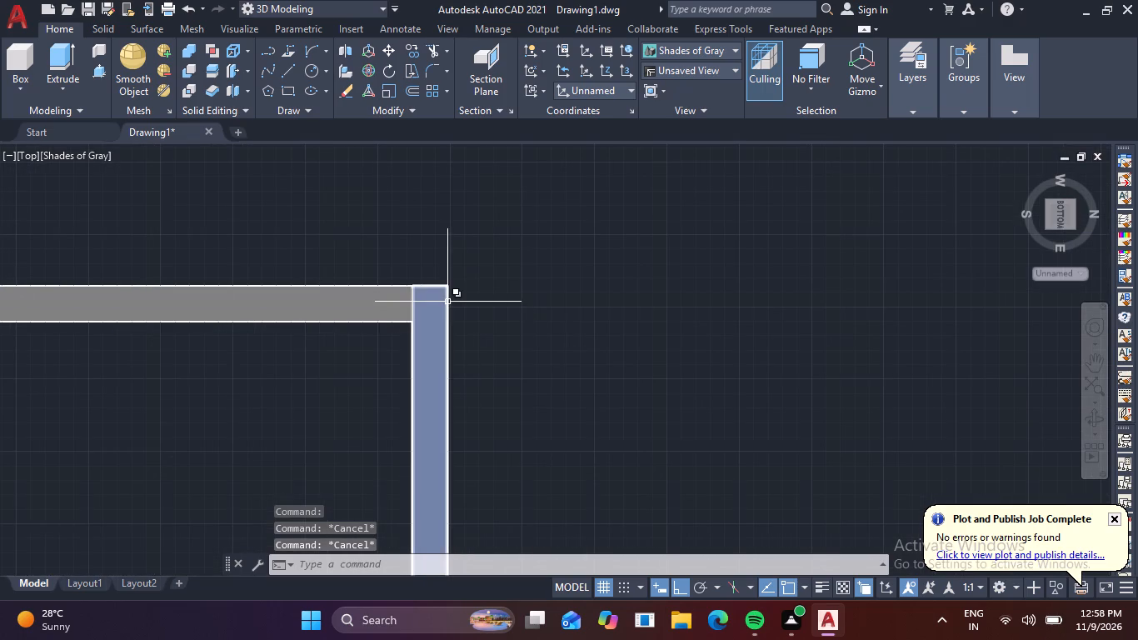
Move the traced wall-outline polyline about 22'-8" straight east, clear of the model.
click(448, 302)
click(507, 406)
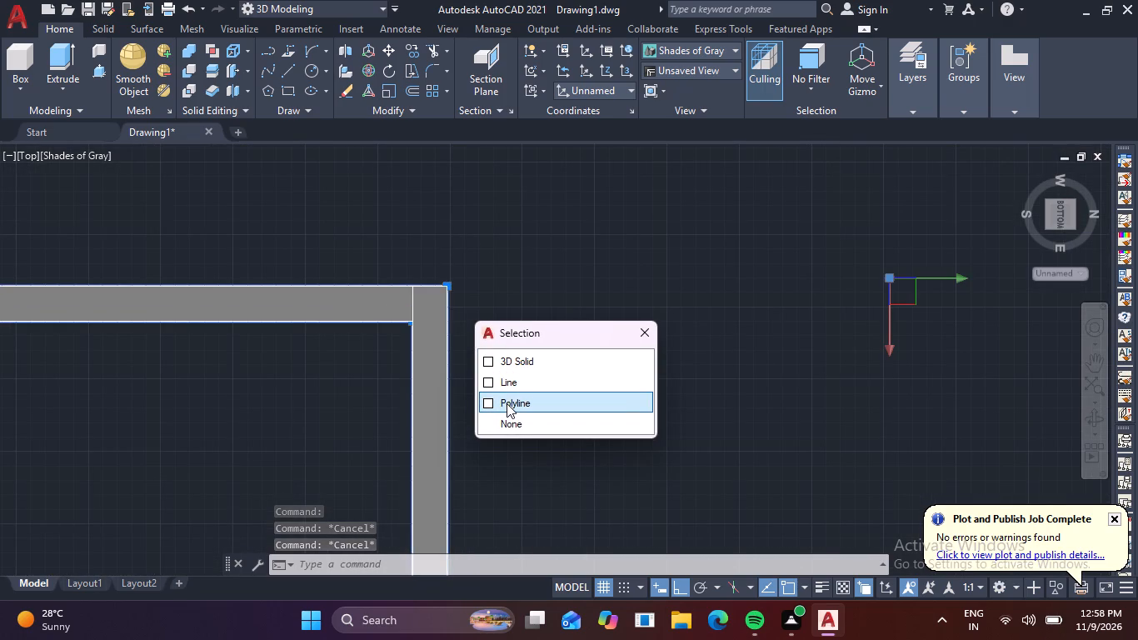
click(492, 399)
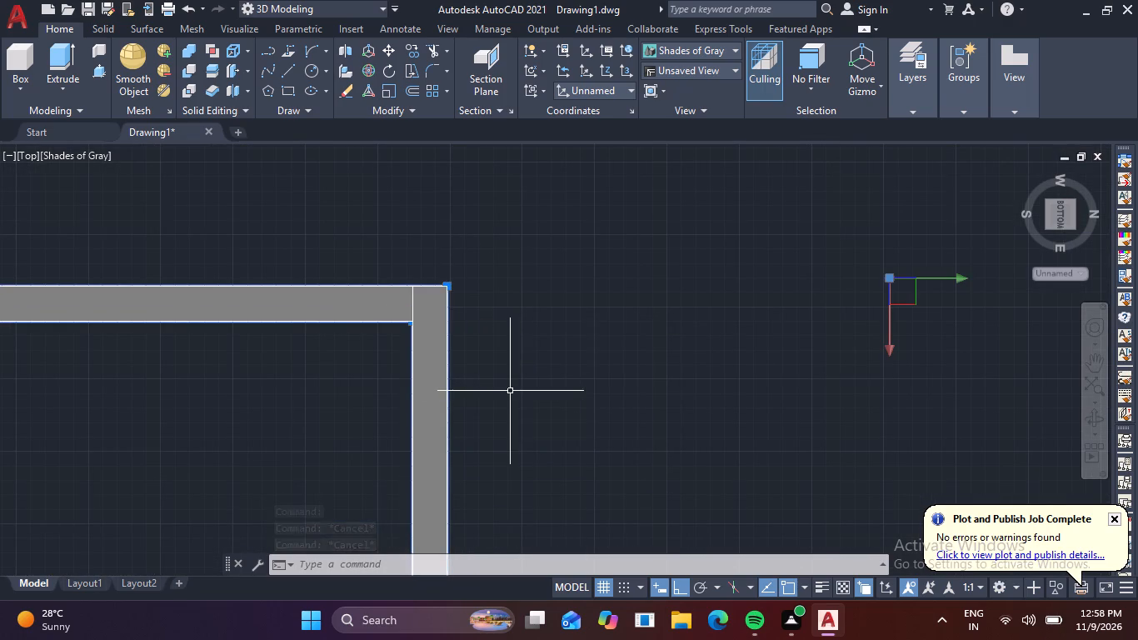
text(m)
key(space)
click(551, 343)
scroll(566, 389, down, 4)
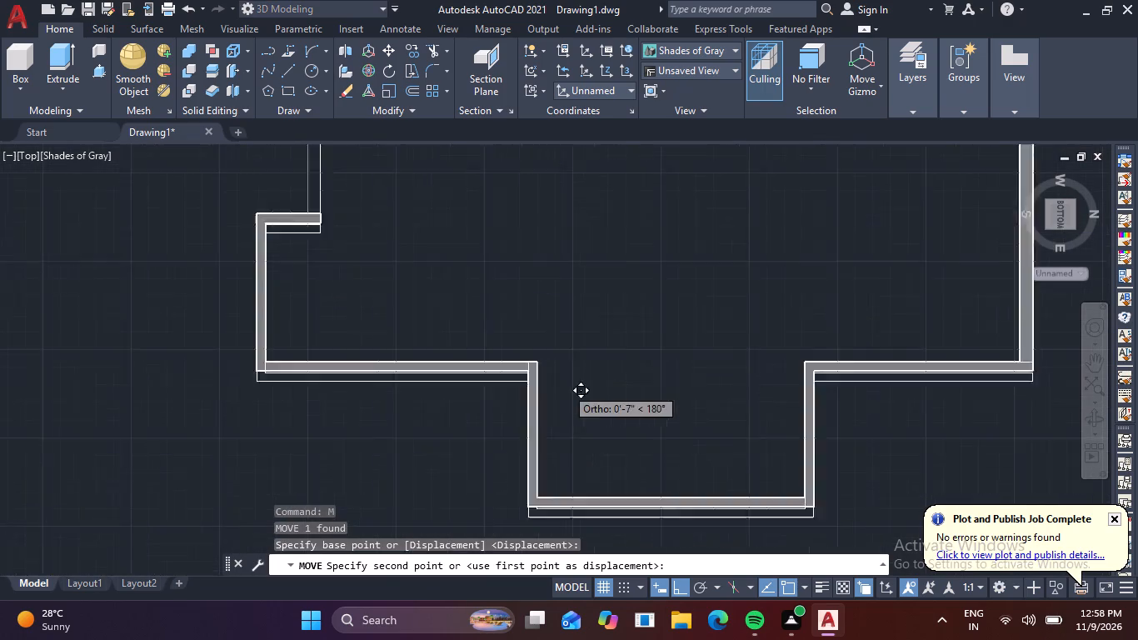
middle_drag(591, 450, 542, 348)
scroll(591, 450, down, 1)
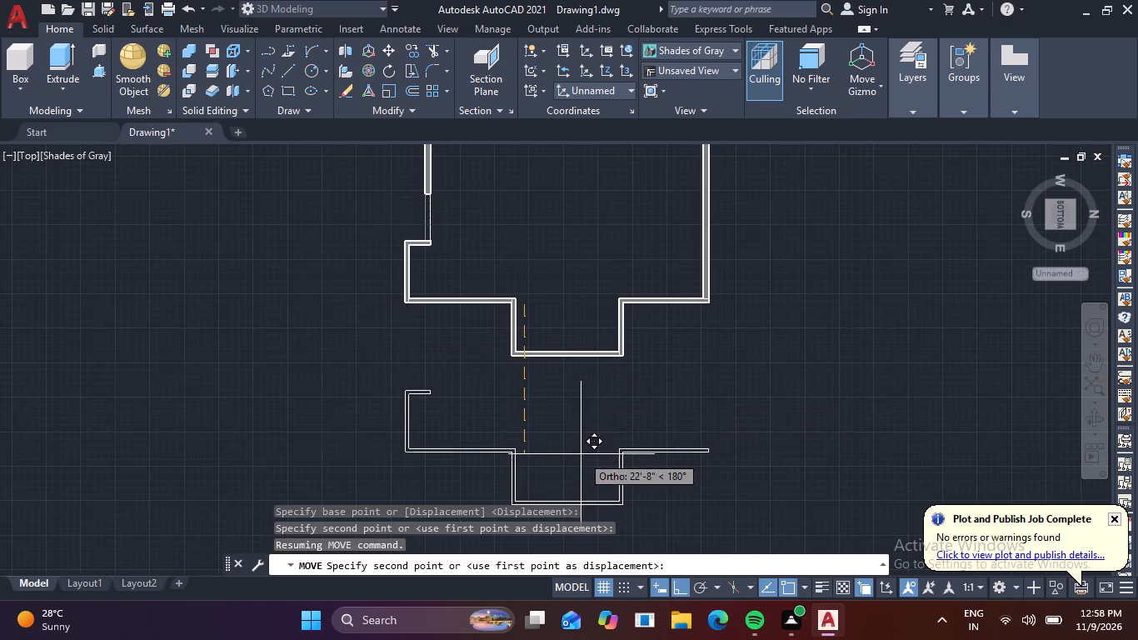
click(581, 455)
key(Escape)
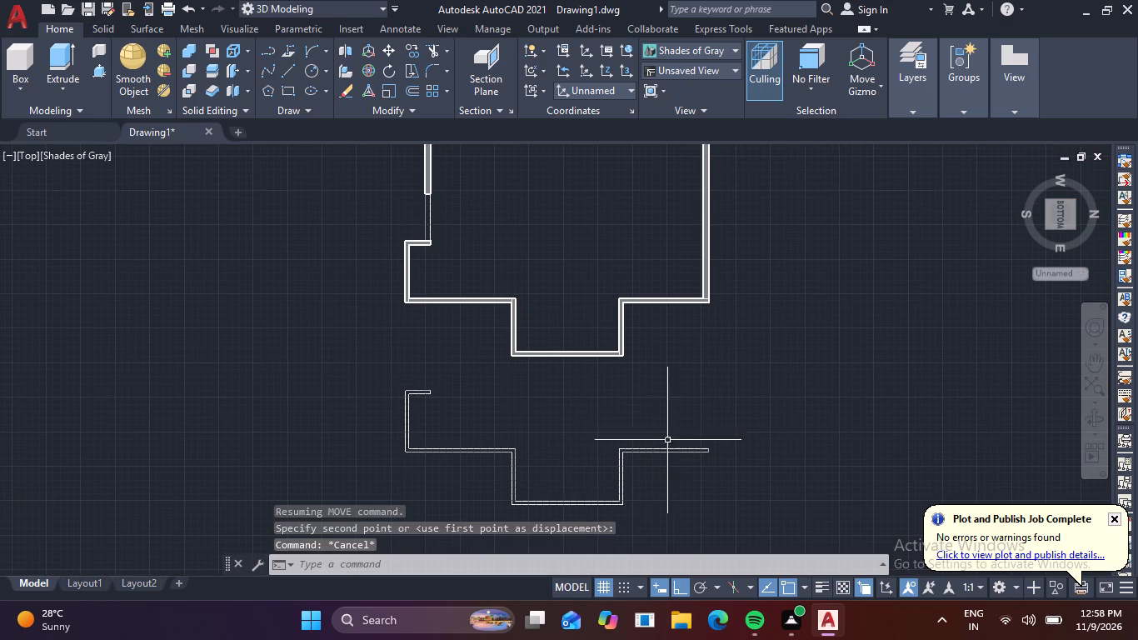
Examine the moved outline from a tilted view, looking closely at the free end of its southeast return.
shift+middle_drag(659, 427, 671, 353)
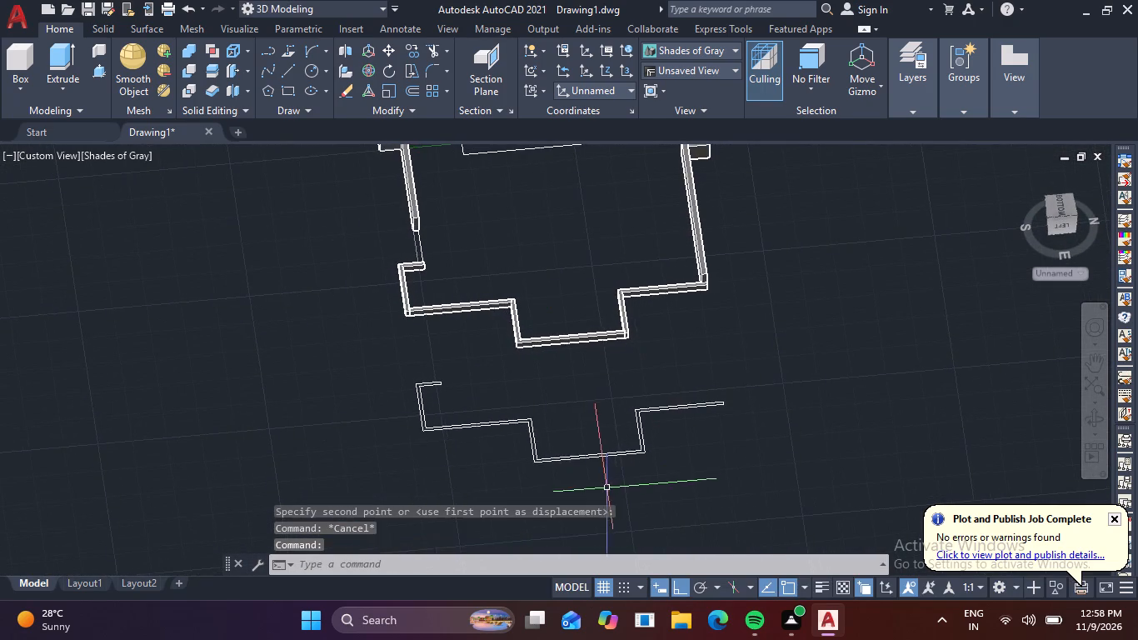
scroll(605, 491, up, 4)
middle_drag(503, 416, 833, 559)
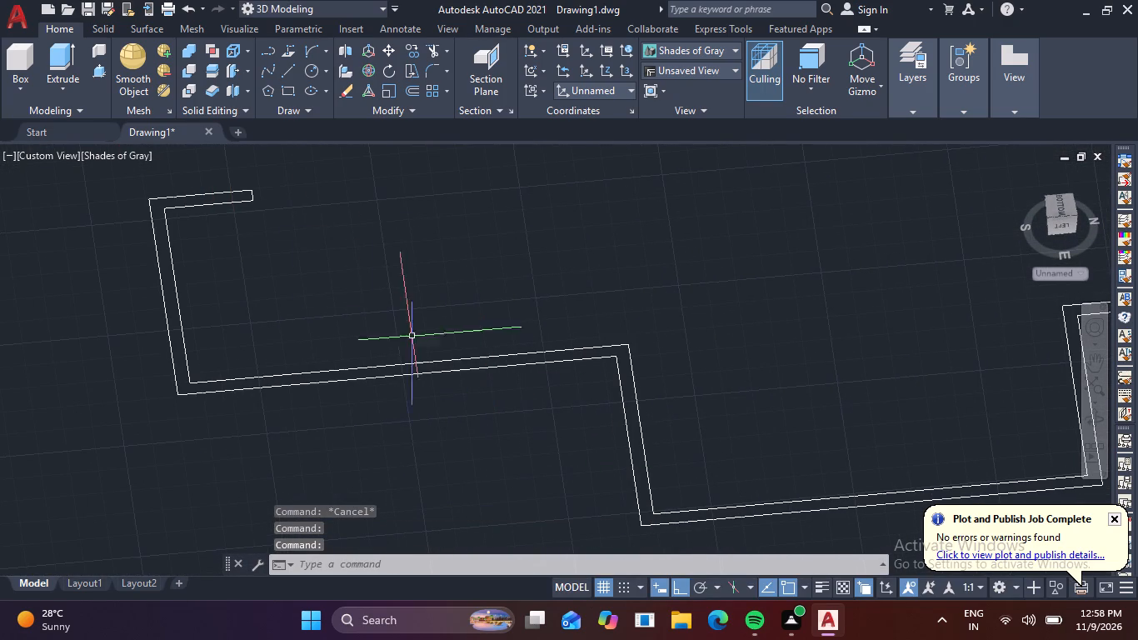
scroll(179, 119, up, 2)
scroll(290, 216, up, 3)
middle_drag(202, 192, 317, 315)
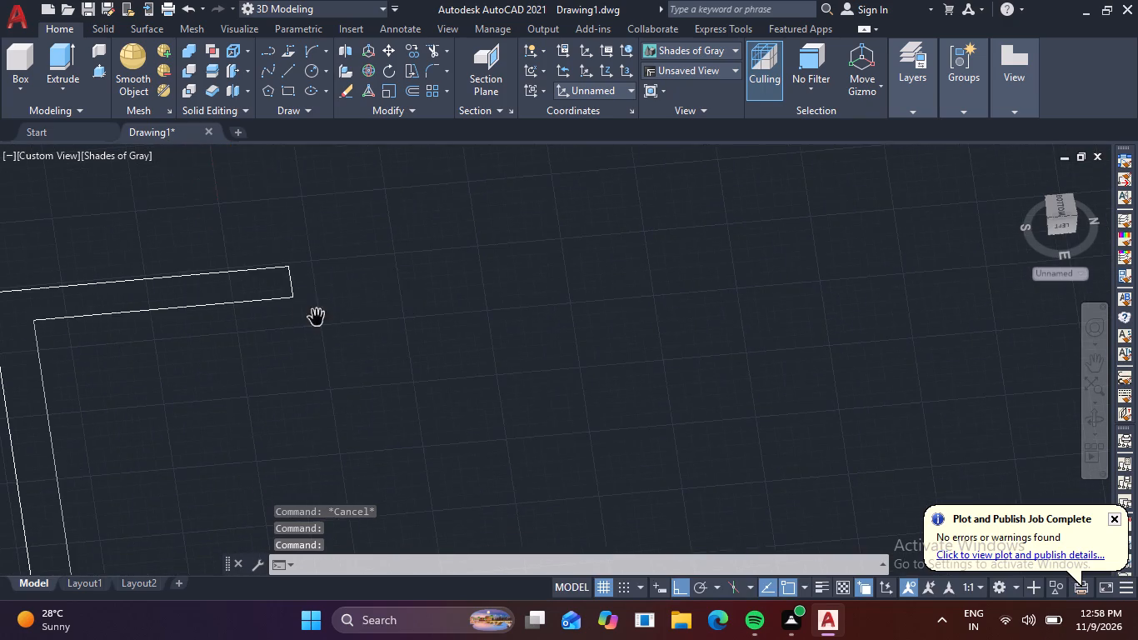
scroll(267, 282, up, 3)
scroll(332, 269, down, 2)
middle_drag(377, 282, 467, 276)
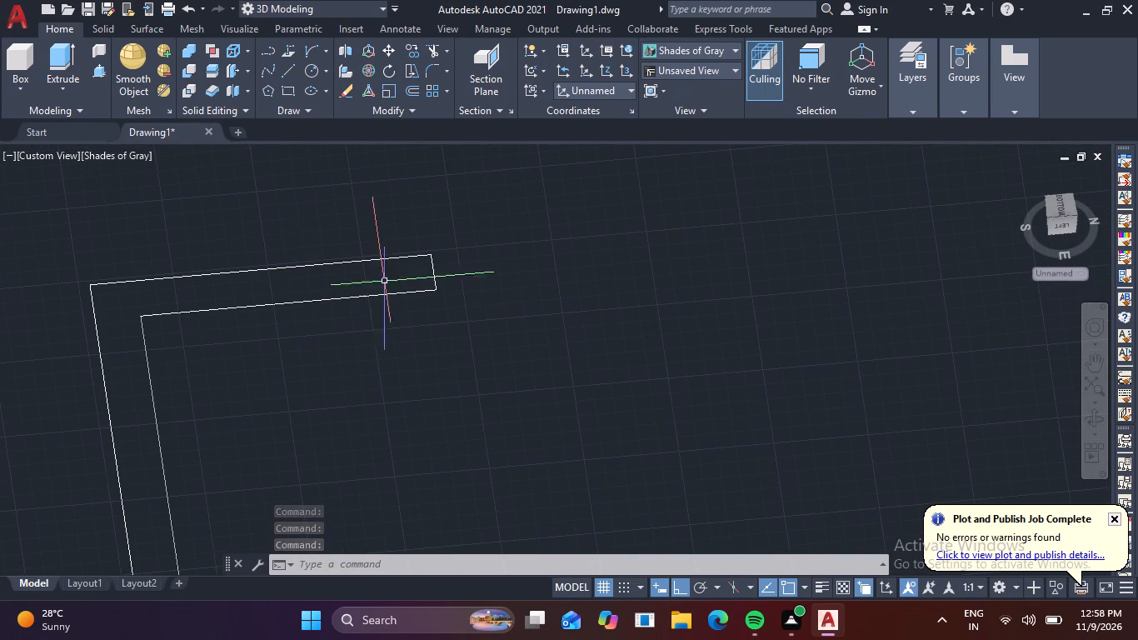
scroll(408, 267, down, 4)
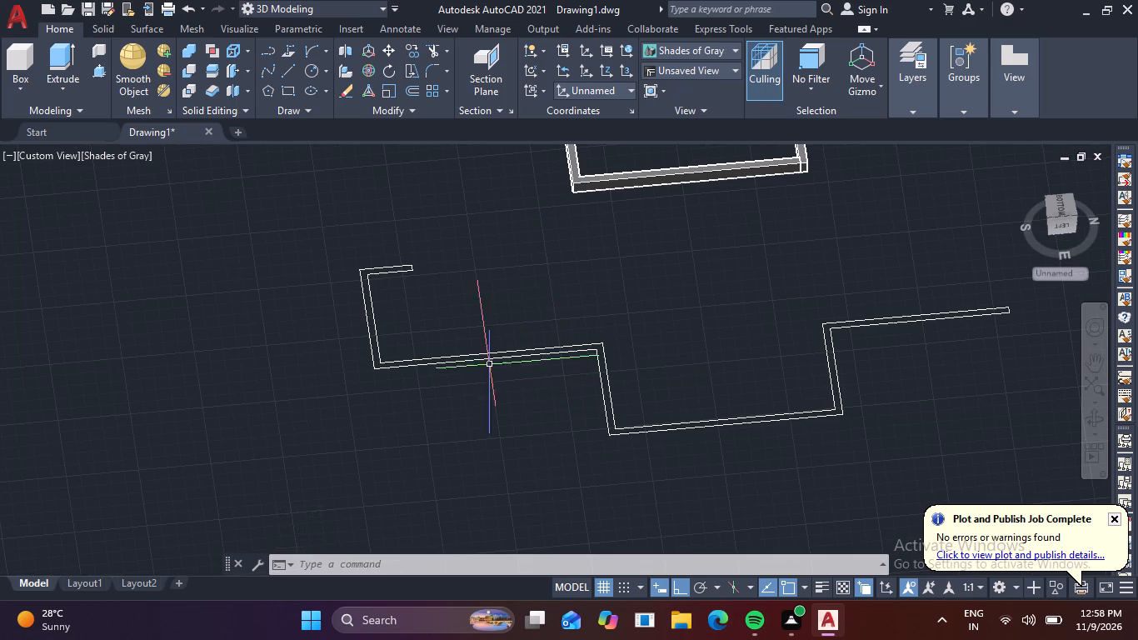
Draw a centreline about 3'-6" long inside the southeast return wall, from its free end's midpoint towards the corner.
scroll(389, 326, up, 4)
middle_drag(513, 280, 572, 452)
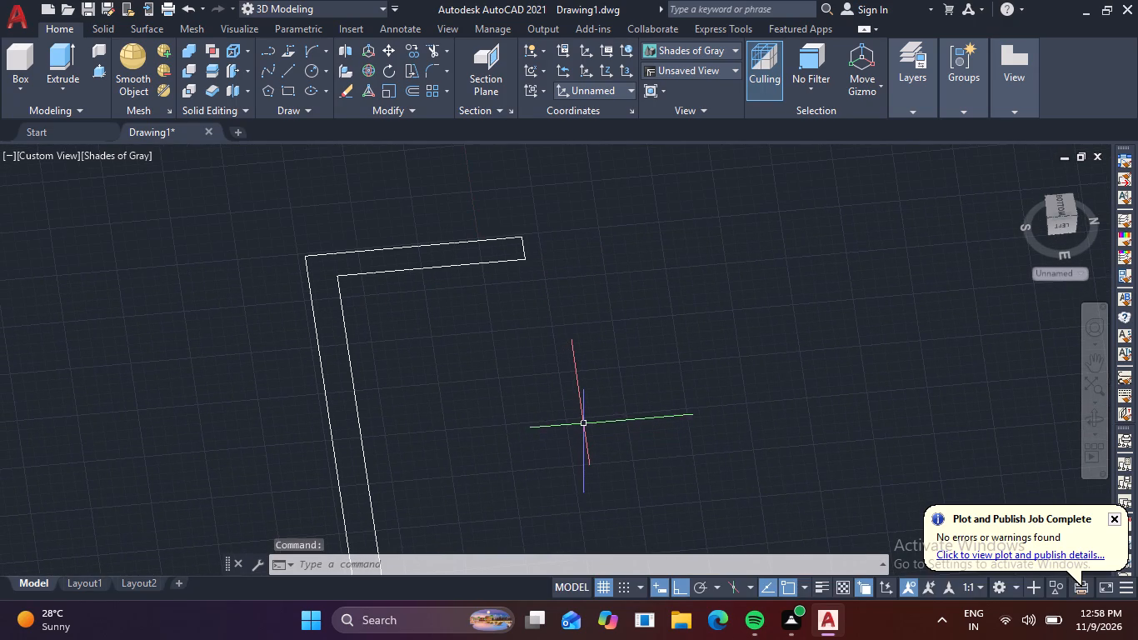
key(l)
key(space)
scroll(504, 250, up, 2)
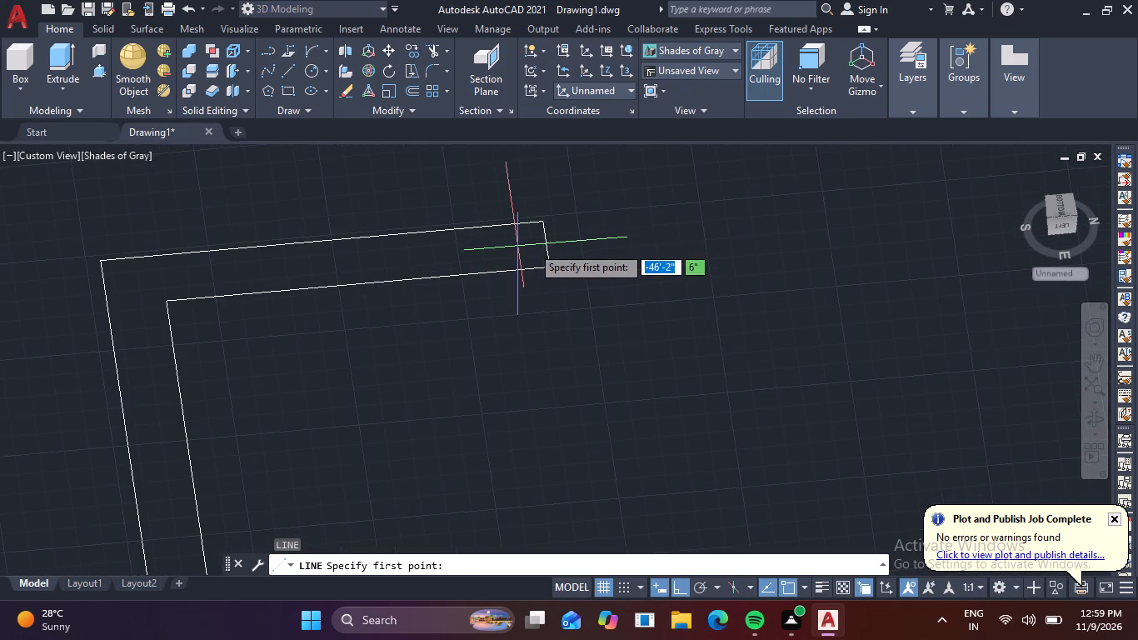
click(547, 242)
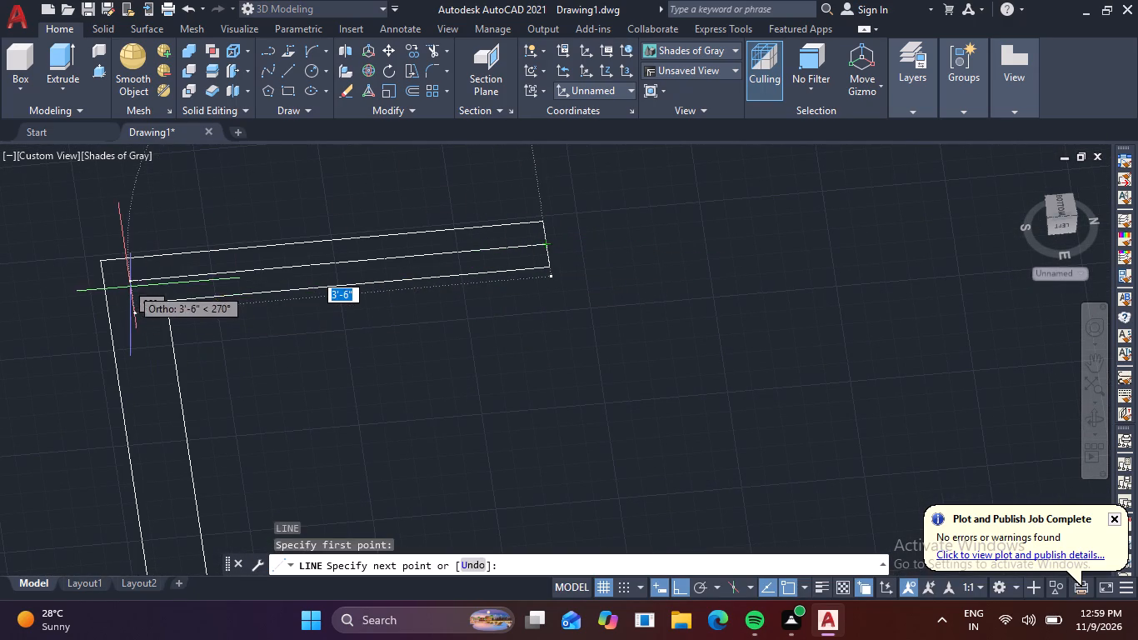
click(131, 282)
key(space)
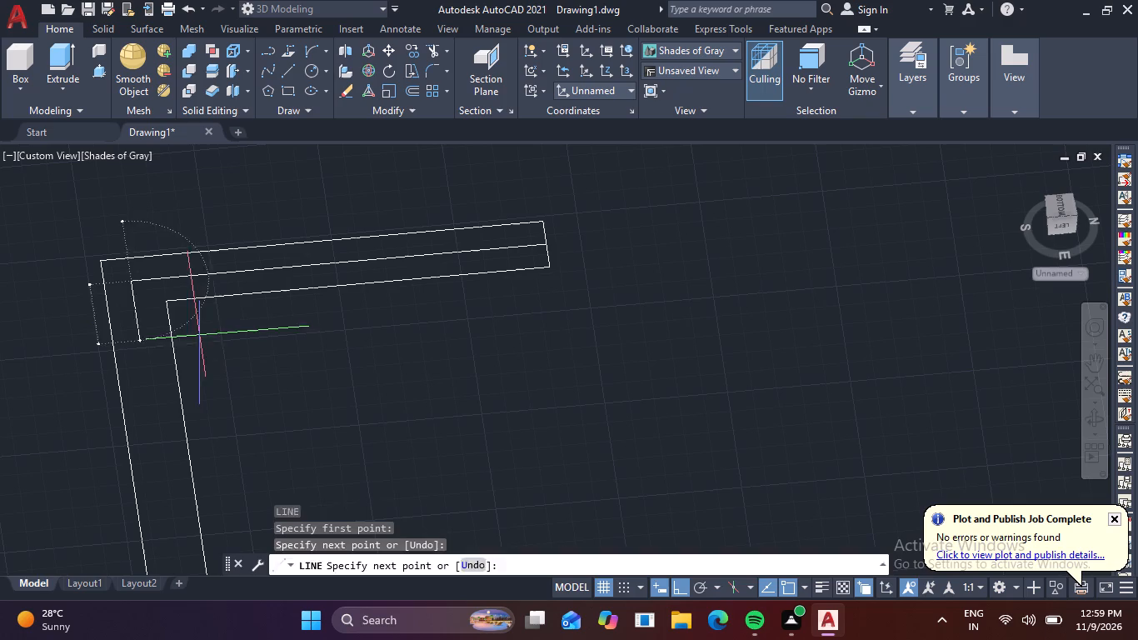
Draw a short line across the south wall at the southeast inner corner, joining its inner and outer faces.
middle_drag(333, 399, 244, 222)
scroll(239, 227, down, 3)
middle_drag(242, 368, 193, 327)
scroll(187, 354, up, 3)
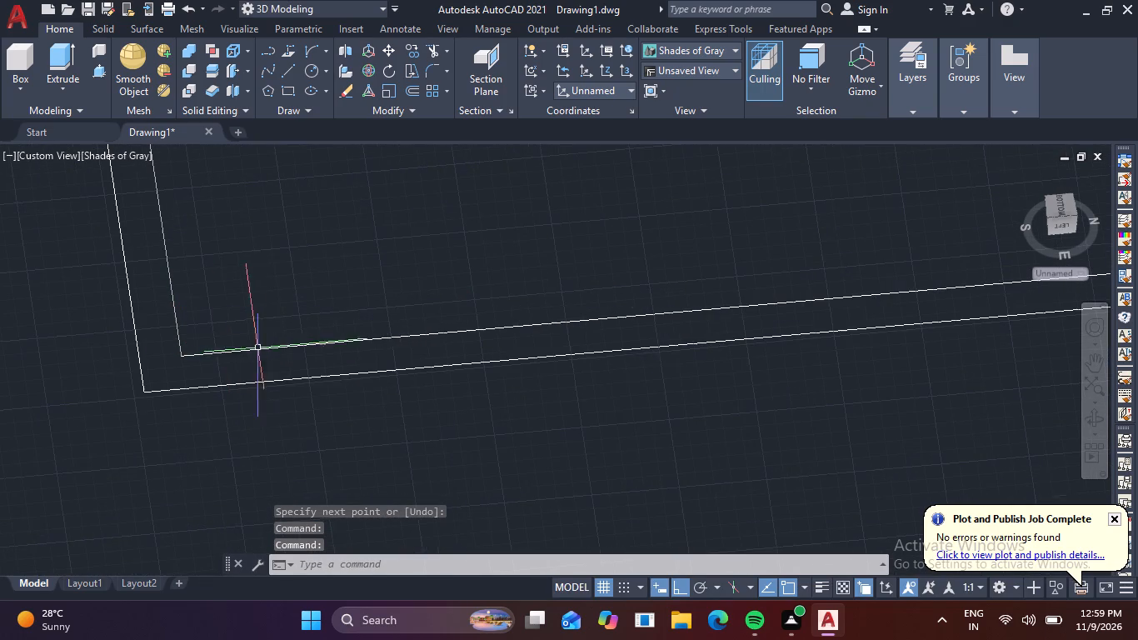
key(l)
key(space)
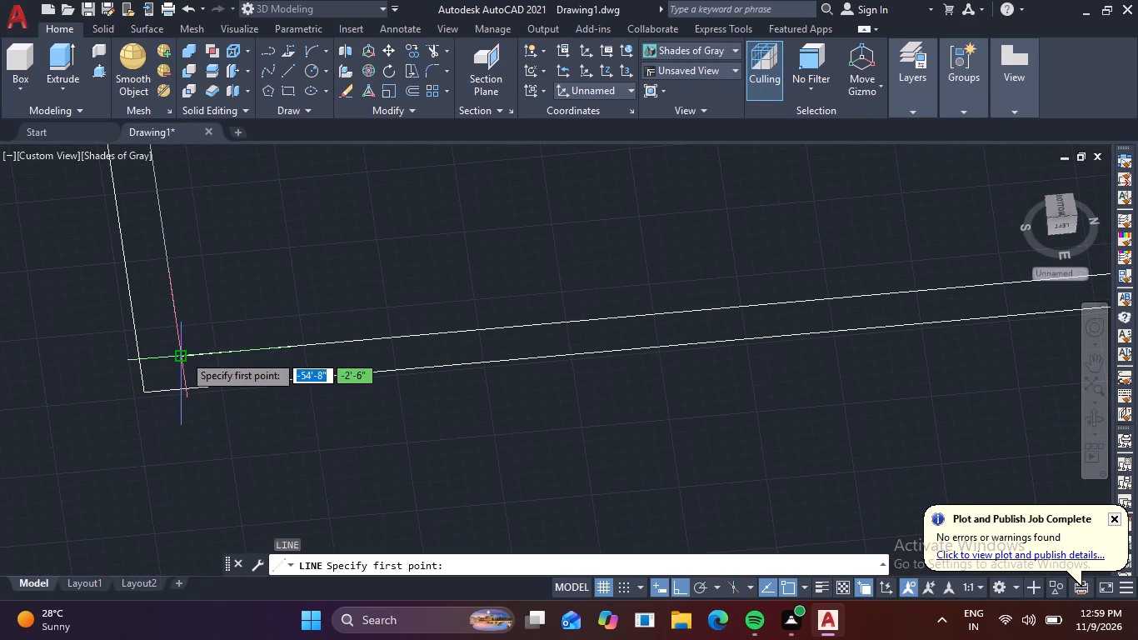
click(183, 354)
click(142, 360)
key(space)
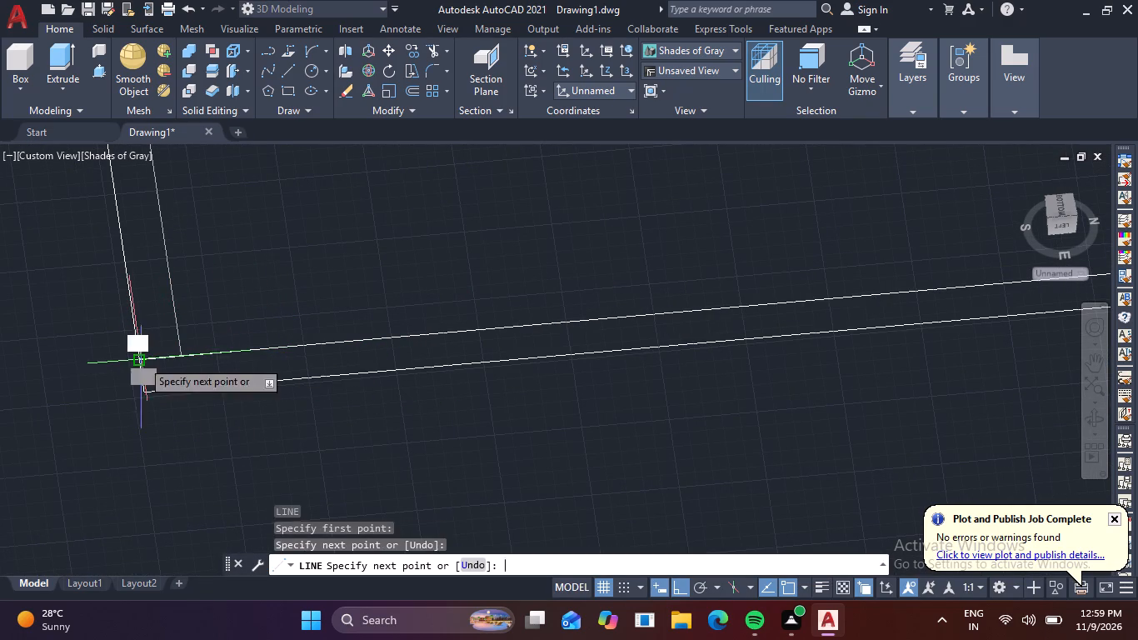
Draw the south wall's centreline, about 8'-6" long, from the cross line's midpoint to the end of the return wall's centreline.
key(space)
click(162, 358)
middle_drag(150, 282, 176, 356)
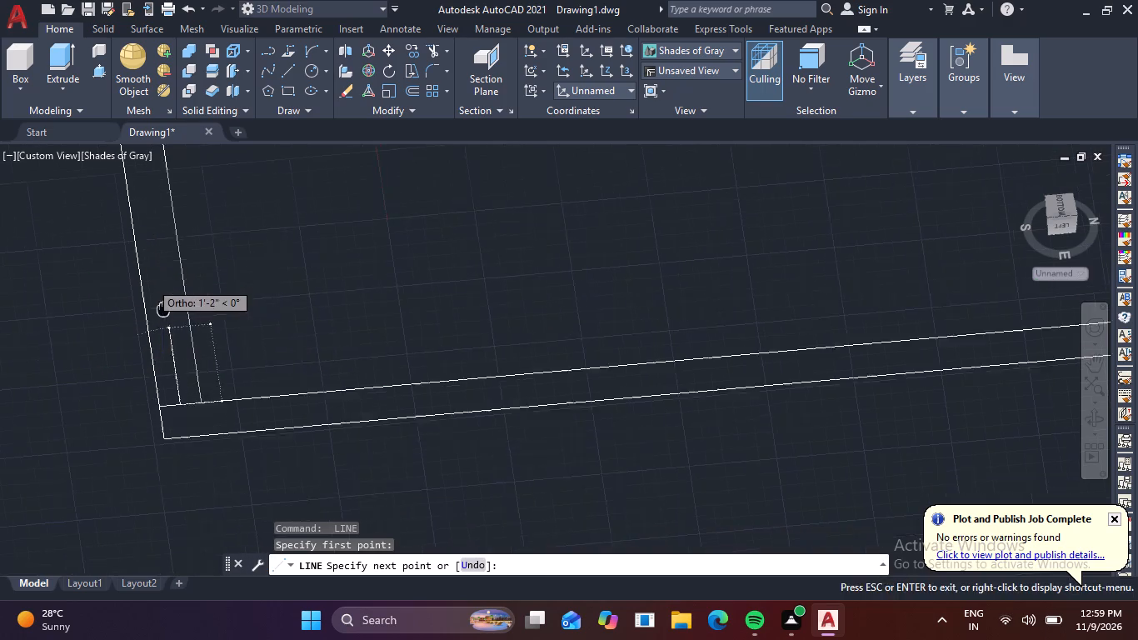
middle_drag(176, 356, 212, 544)
middle_drag(225, 322, 177, 514)
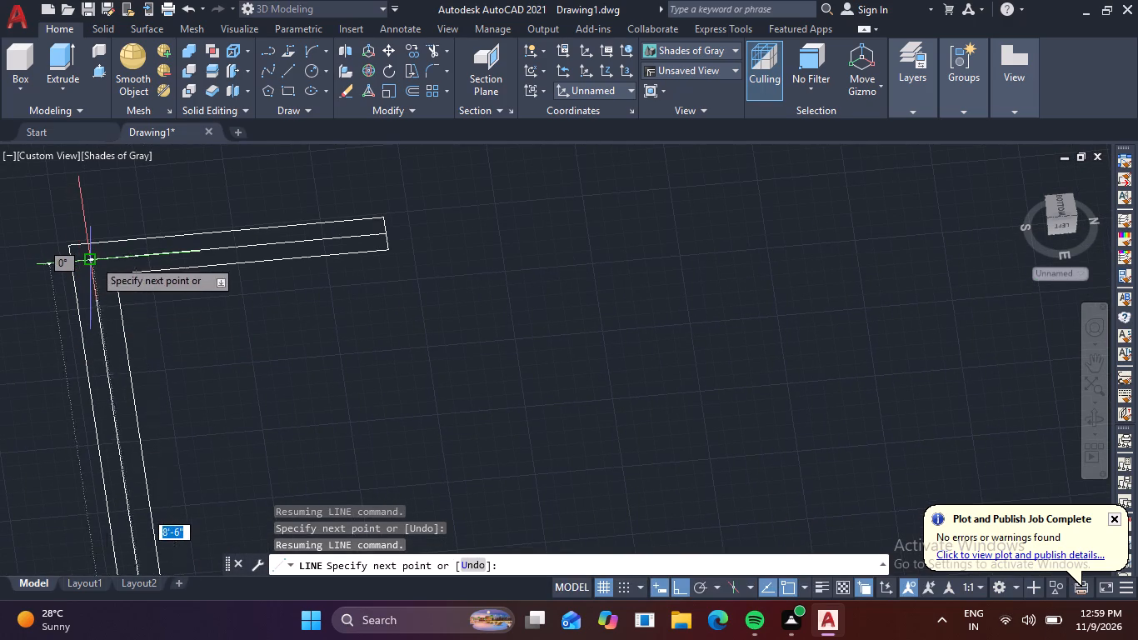
click(94, 259)
key(space)
Draw a 6" line across the east wall from the southeast inner corner to the outer face.
scroll(256, 295, down, 3)
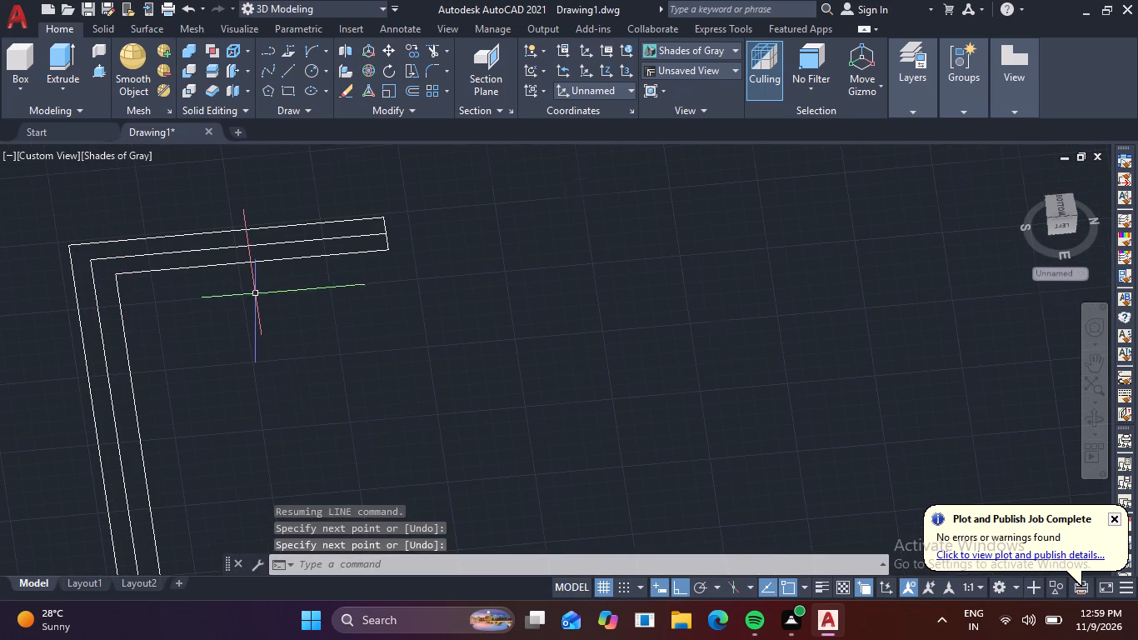
middle_drag(278, 397, 257, 361)
scroll(152, 330, up, 3)
middle_drag(238, 272, 249, 323)
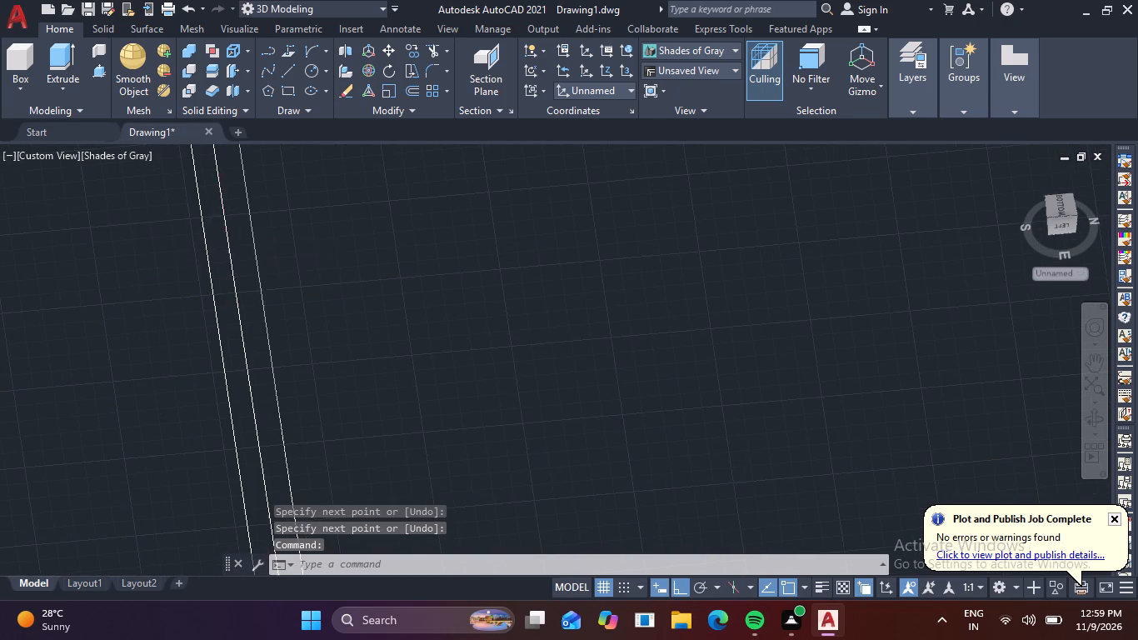
middle_drag(249, 323, 240, 476)
scroll(212, 299, up, 3)
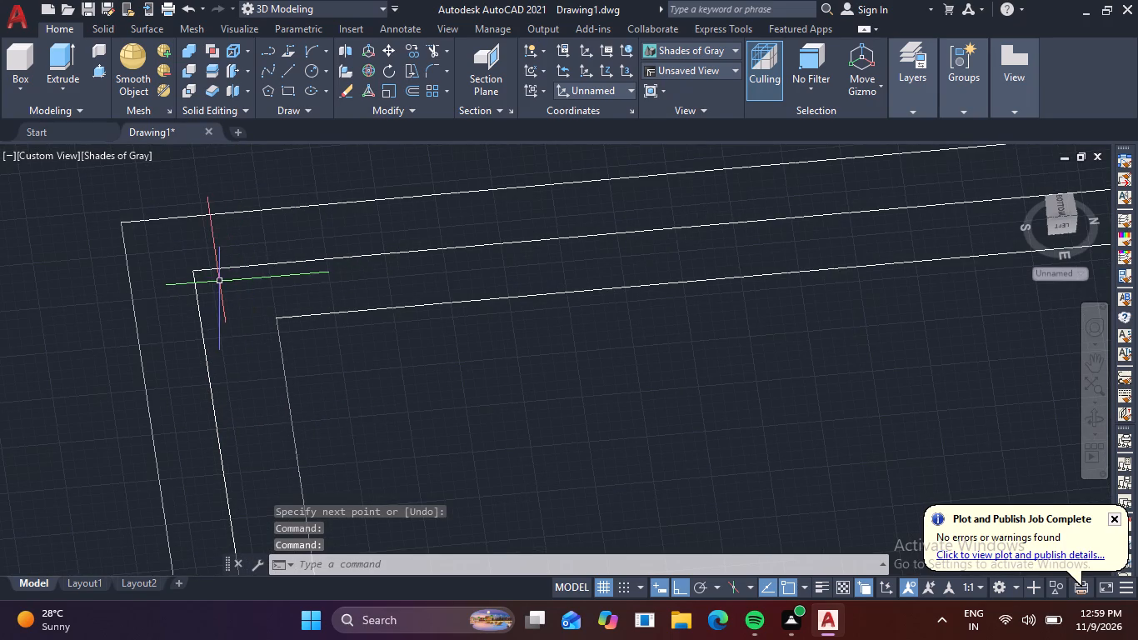
scroll(221, 282, down, 4)
scroll(322, 325, down, 2)
middle_drag(353, 370, 202, 223)
scroll(167, 332, up, 3)
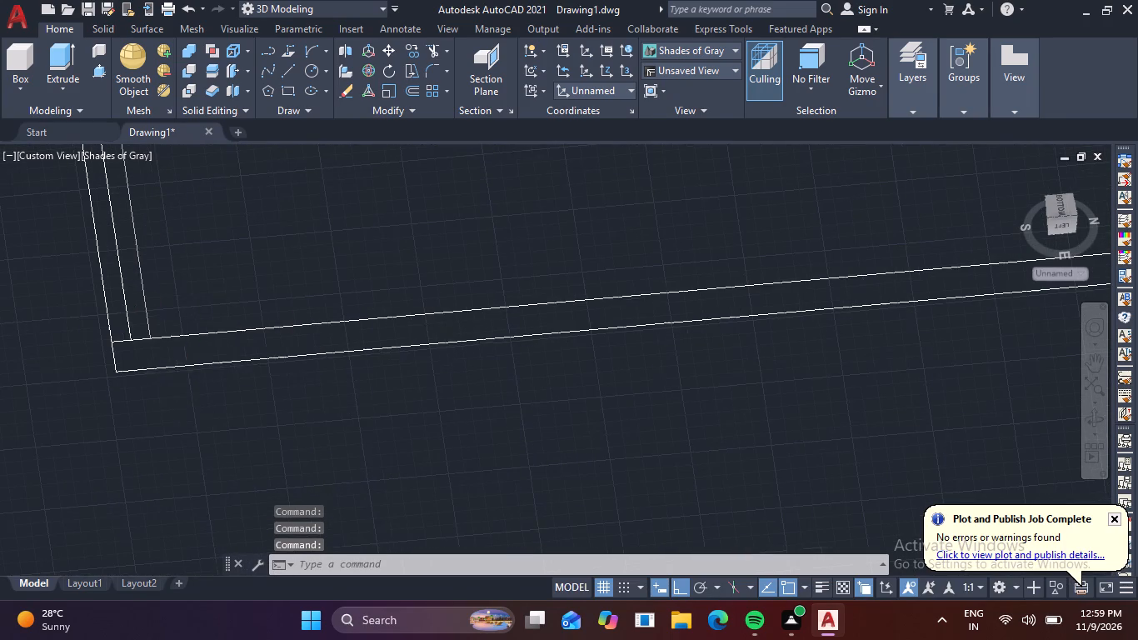
key(space)
scroll(122, 343, up, 3)
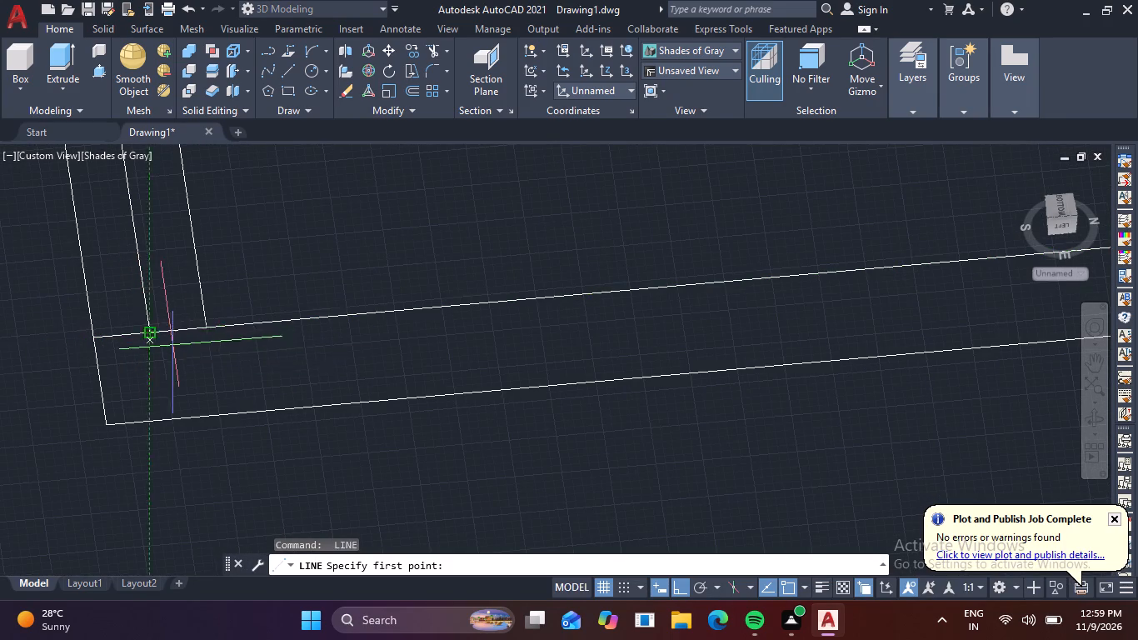
click(207, 327)
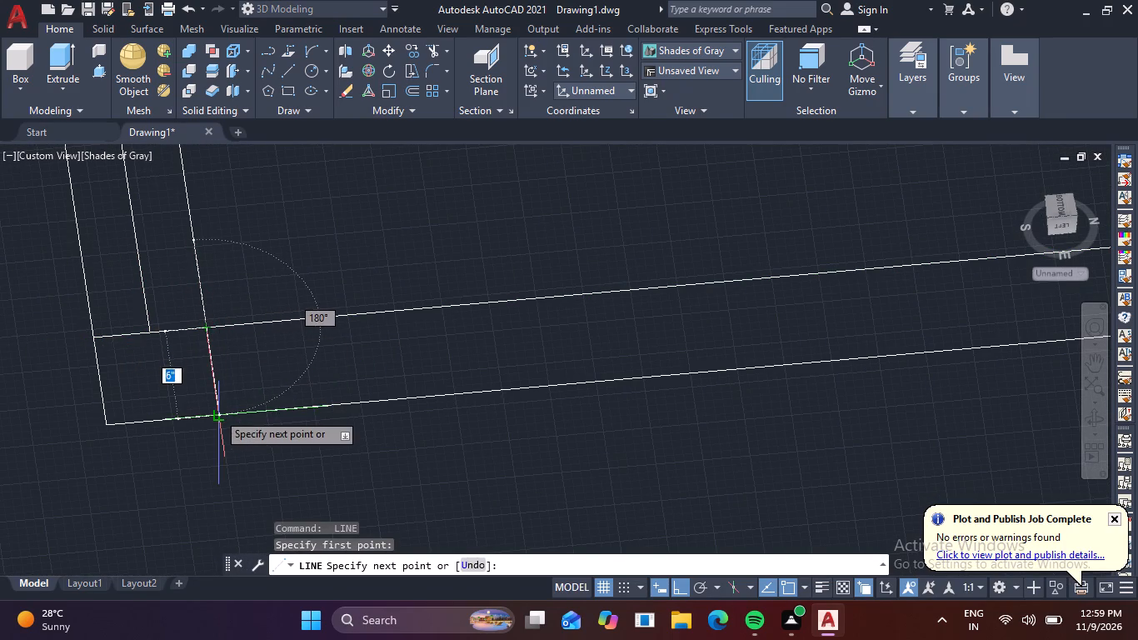
click(217, 412)
key(space)
Draw the centreline of the east wall's southern stretch from the cross line's midpoint to near the projecting bay's corner.
key(space)
click(215, 377)
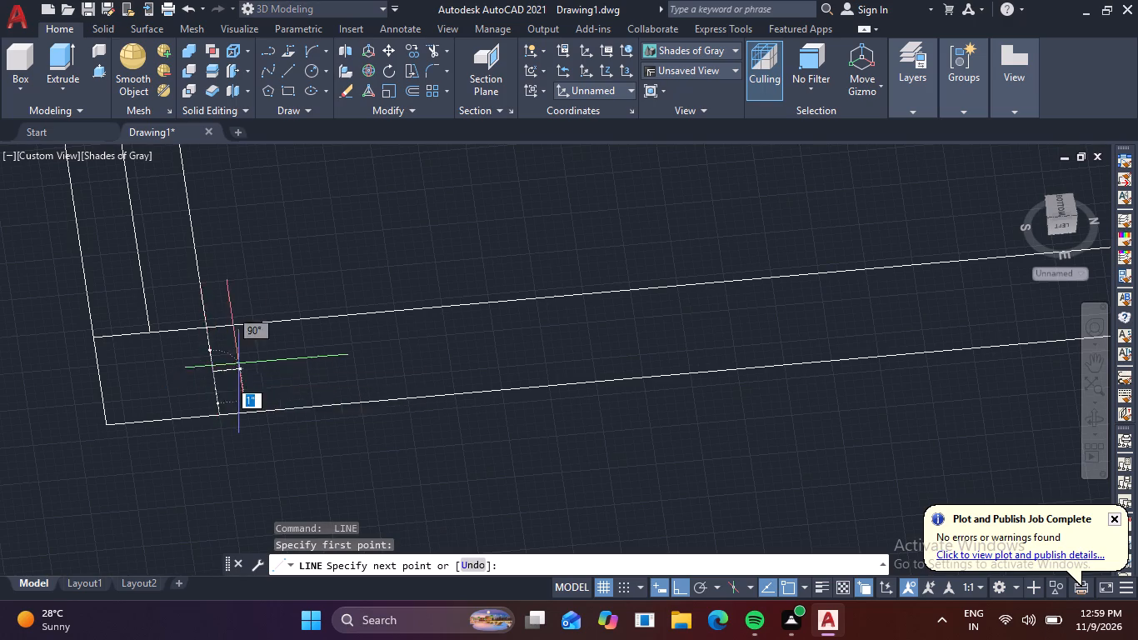
scroll(340, 342, down, 3)
middle_drag(403, 337, 44, 382)
scroll(228, 378, down, 2)
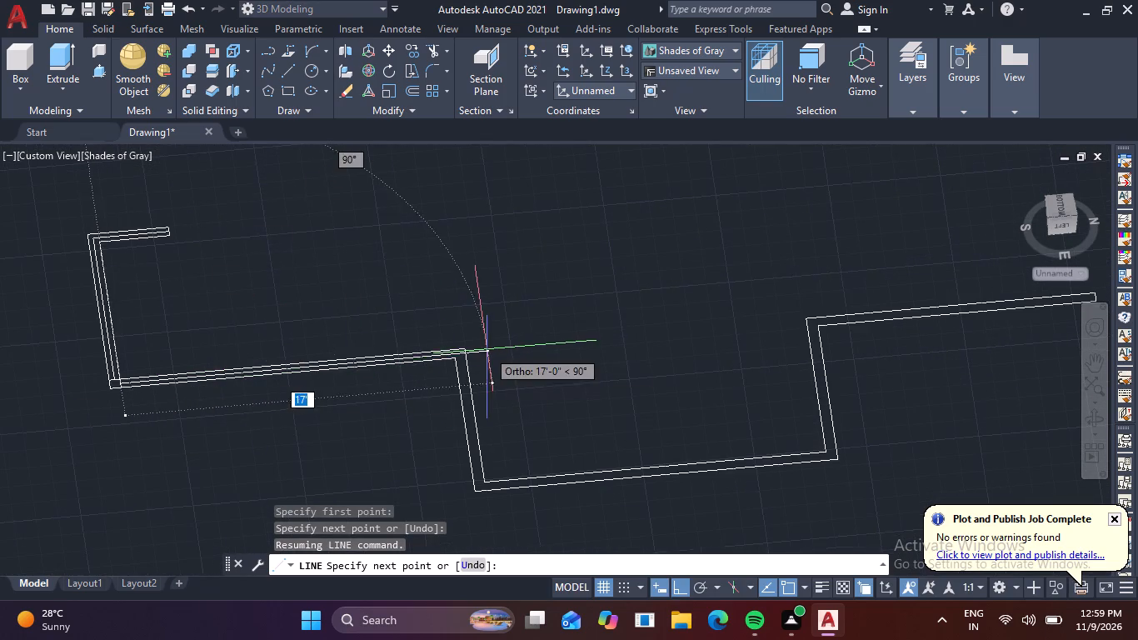
scroll(496, 348, up, 3)
click(356, 369)
key(space)
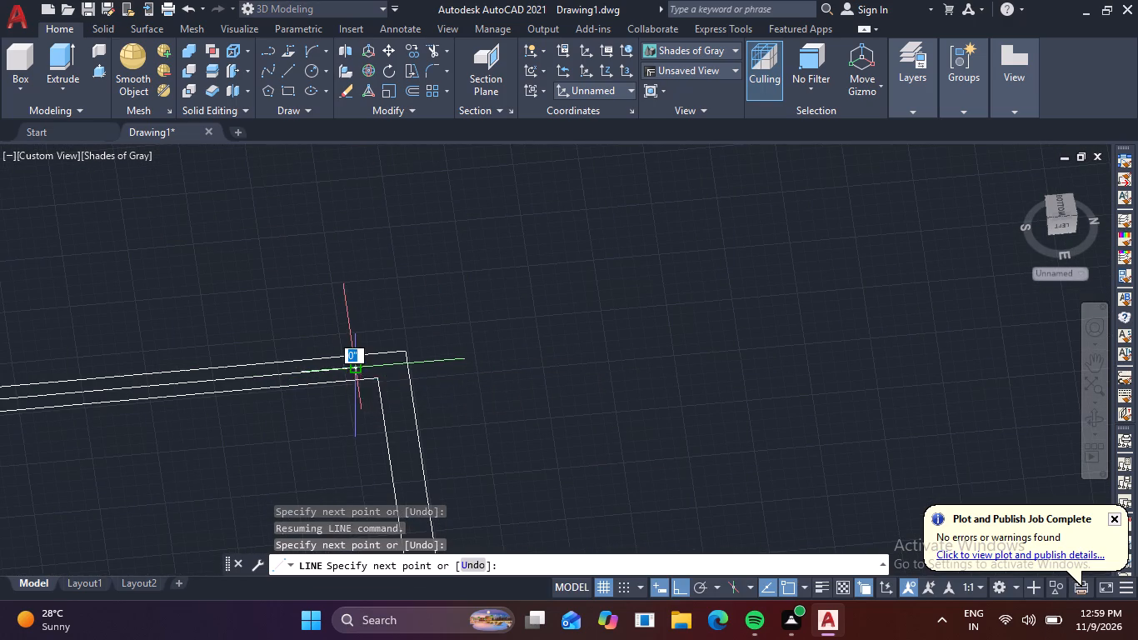
Draw a short line across the bay's south side wall, from the bay's southeast inner corner to the outer face.
scroll(421, 392, down, 2)
middle_drag(423, 399, 337, 289)
key(space)
scroll(357, 438, up, 3)
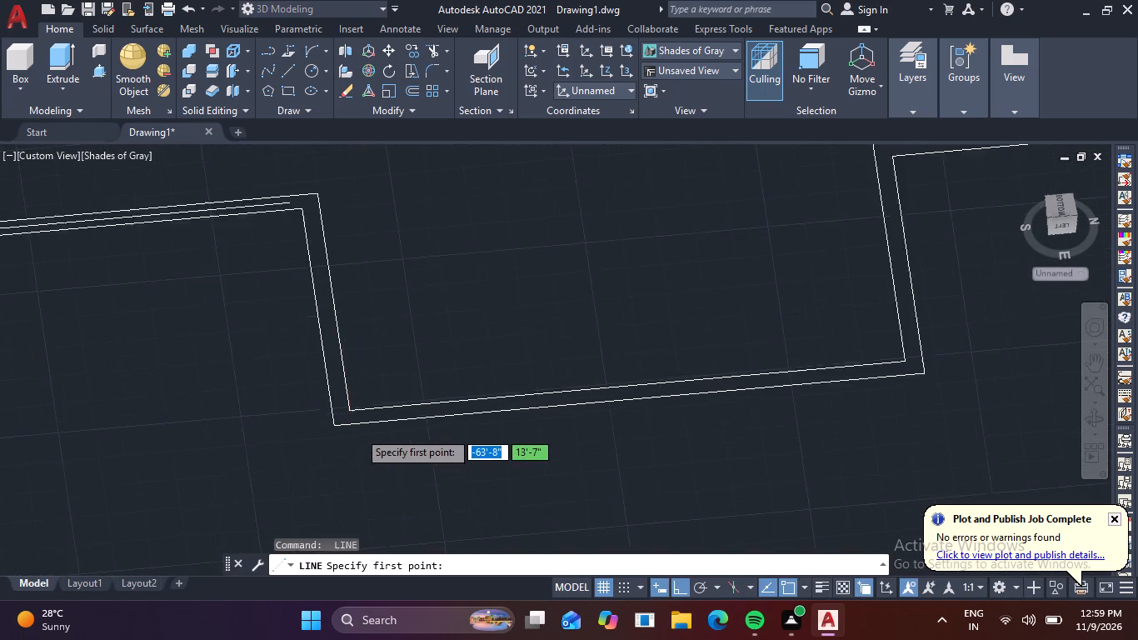
click(346, 386)
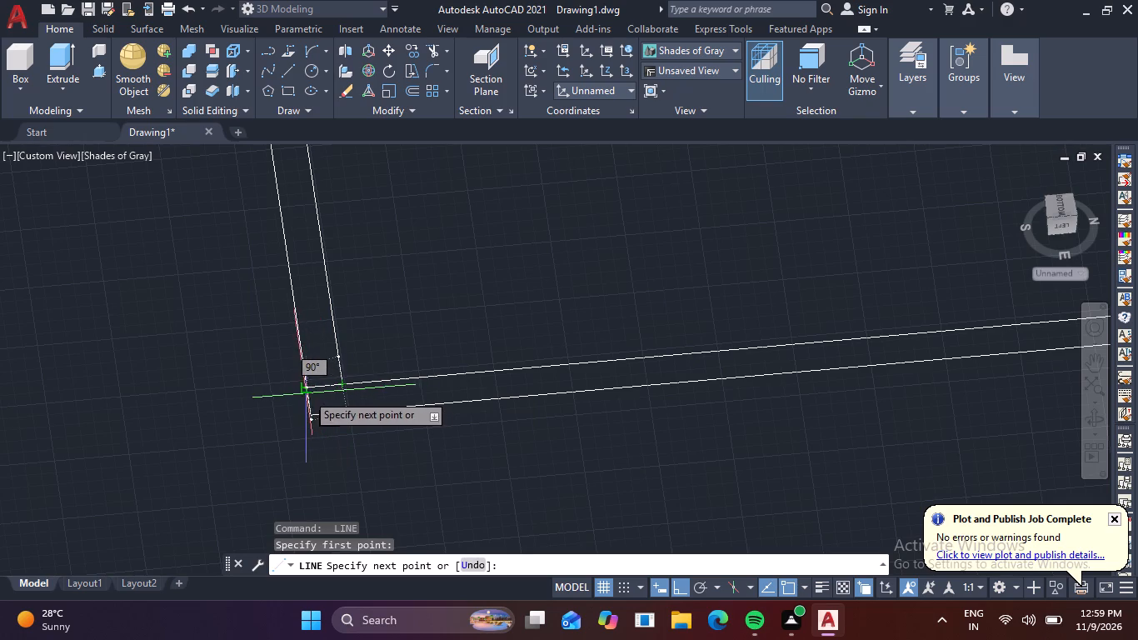
click(307, 389)
key(space)
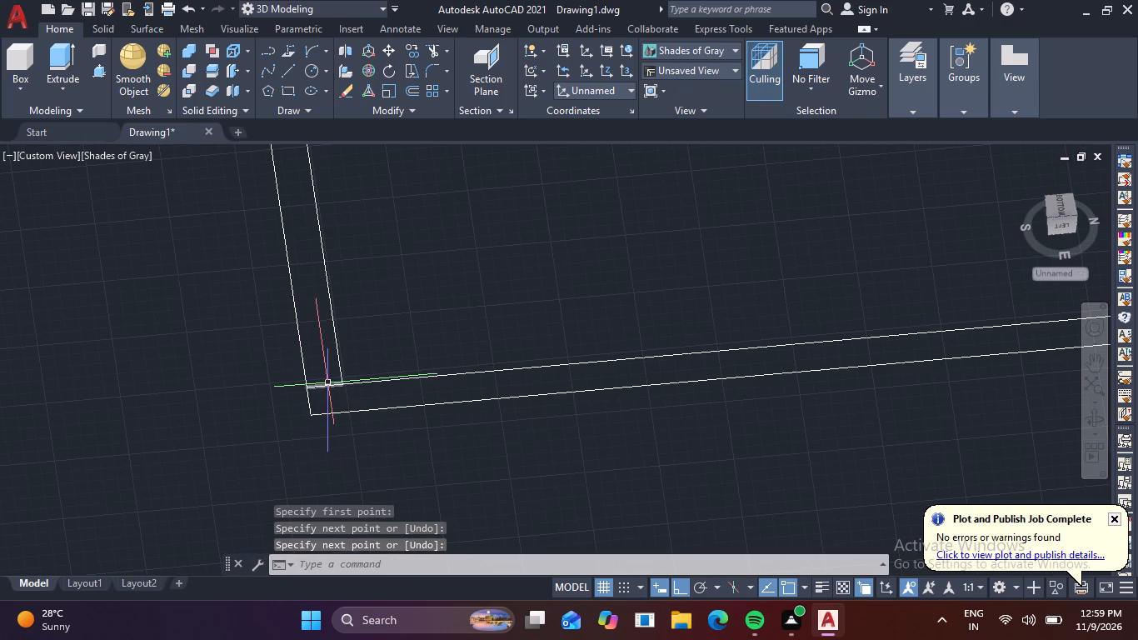
Draw the centreline of the bay's south side wall from the cross line's midpoint to near the wall's west end.
key(space)
click(327, 388)
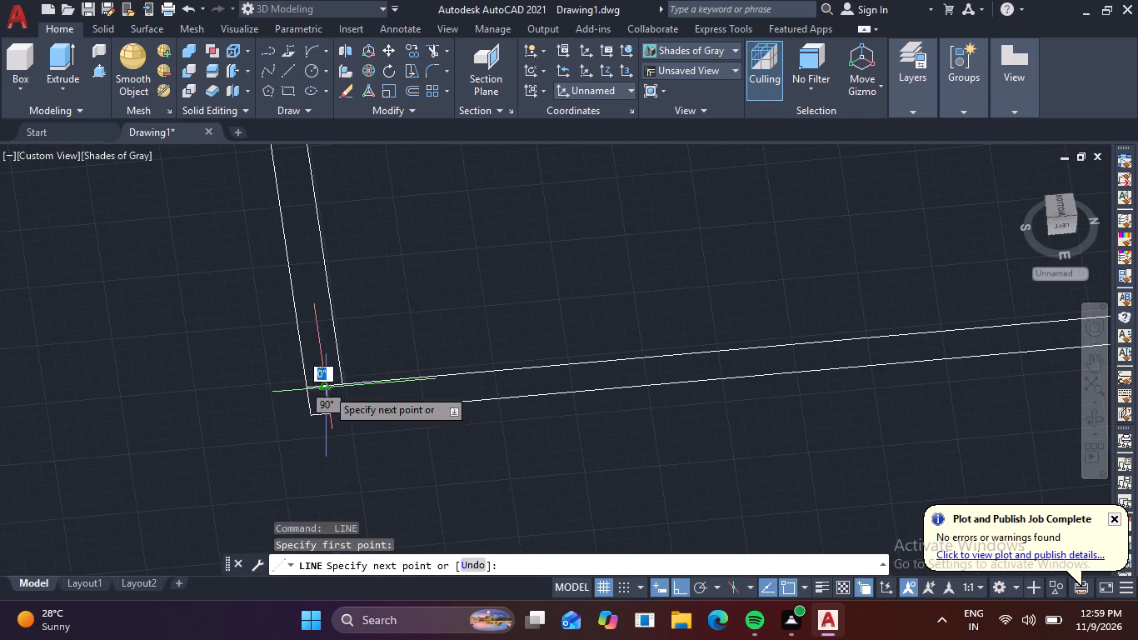
middle_drag(275, 258, 342, 481)
click(330, 233)
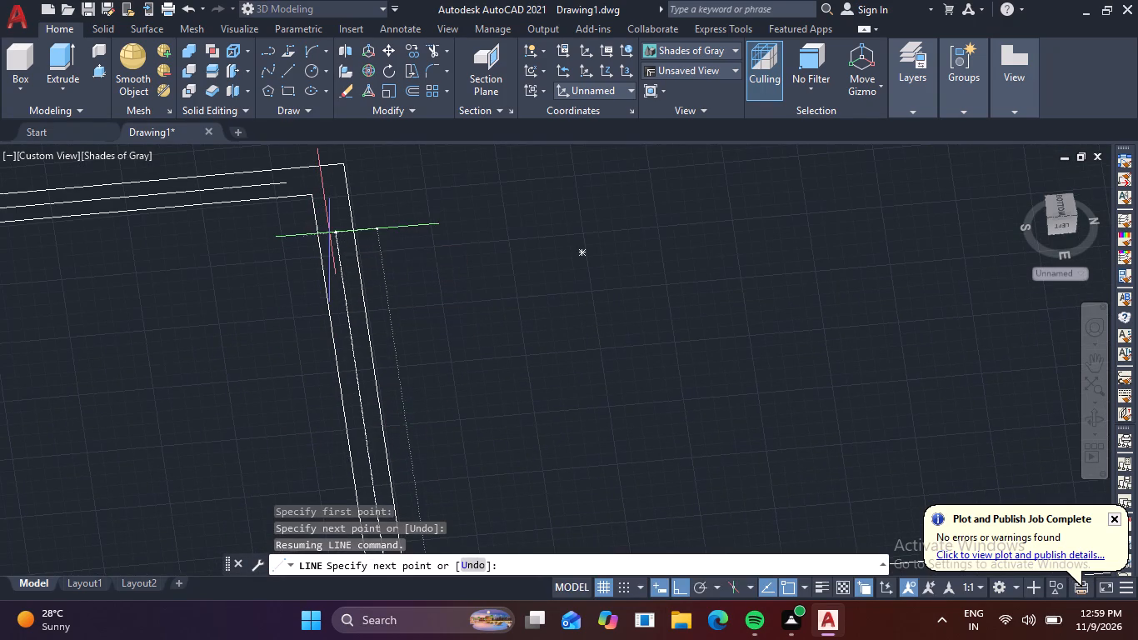
key(space)
Draw a short line across the bay's east wall, from the southeast inner corner to the outer face.
scroll(372, 296, down, 3)
middle_drag(443, 353, 316, 315)
scroll(292, 387, up, 3)
key(space)
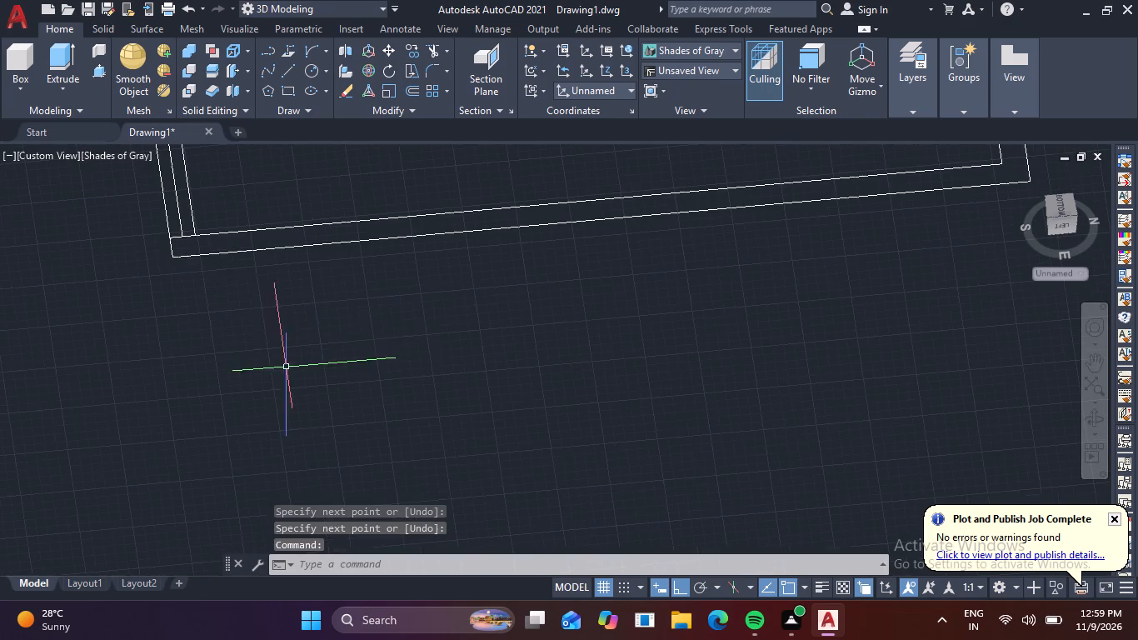
scroll(192, 238, up, 3)
click(203, 232)
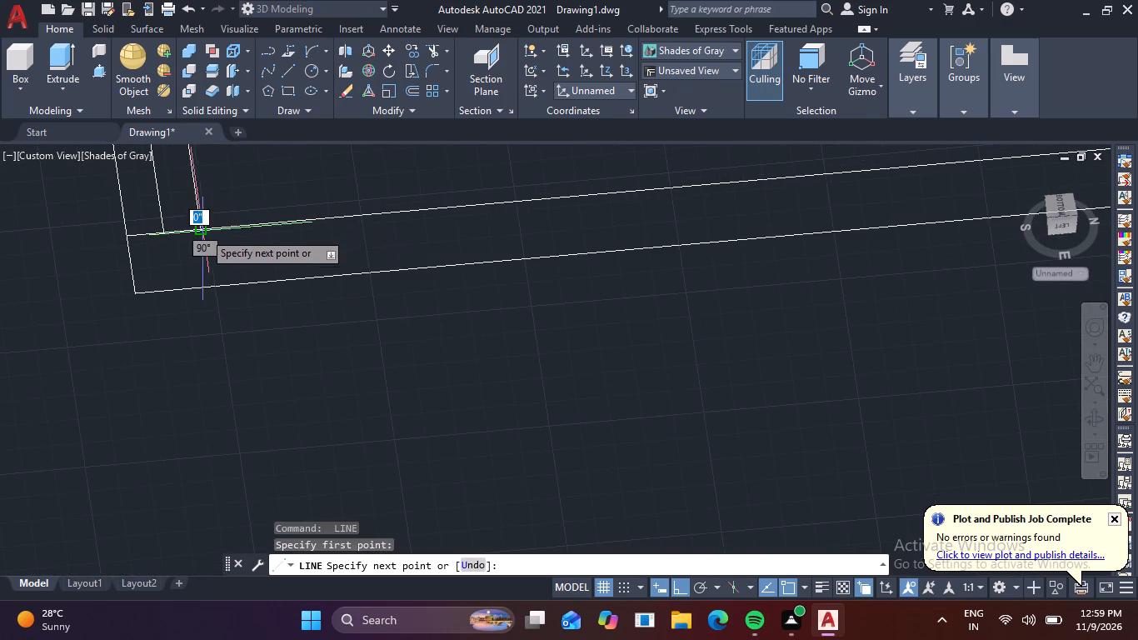
click(213, 291)
key(space)
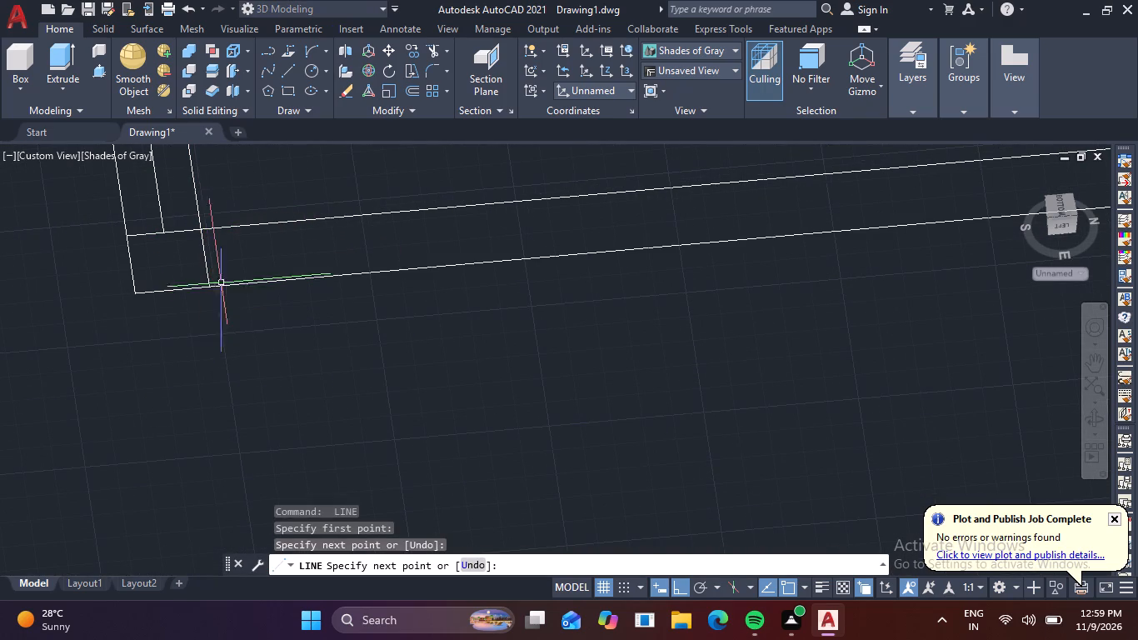
Draw the centreline of the bay's east wall from the cross line's midpoint to just past the northeast inner corner.
key(space)
click(204, 257)
middle_drag(450, 226, 418, 244)
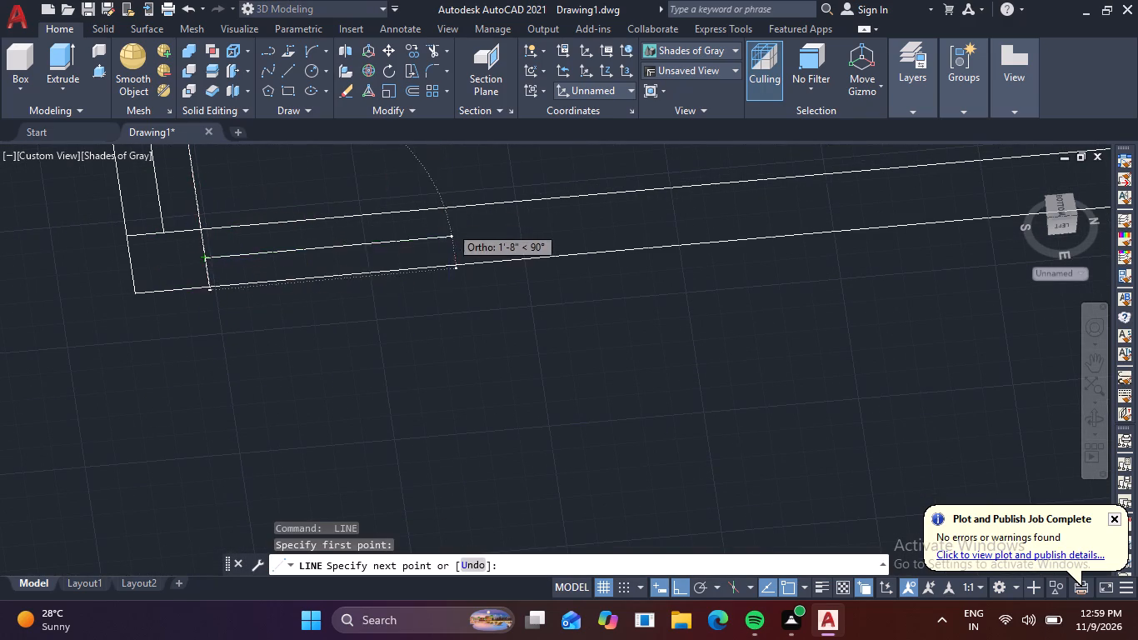
middle_drag(418, 244, 90, 342)
scroll(665, 262, down, 2)
middle_drag(651, 284, 187, 395)
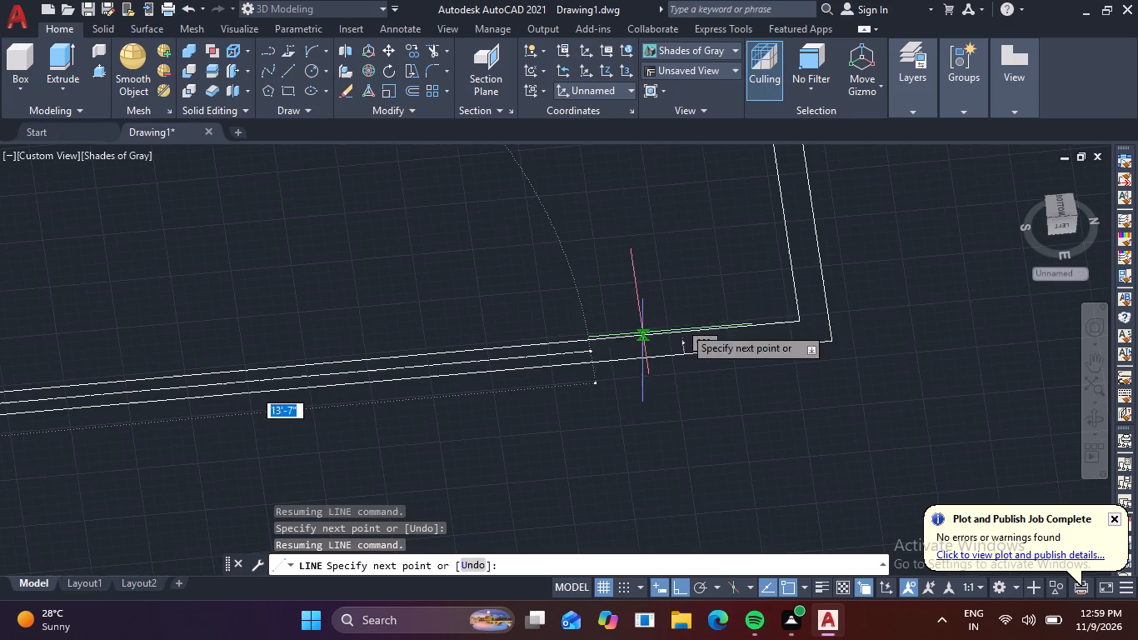
scroll(817, 303, up, 3)
click(791, 380)
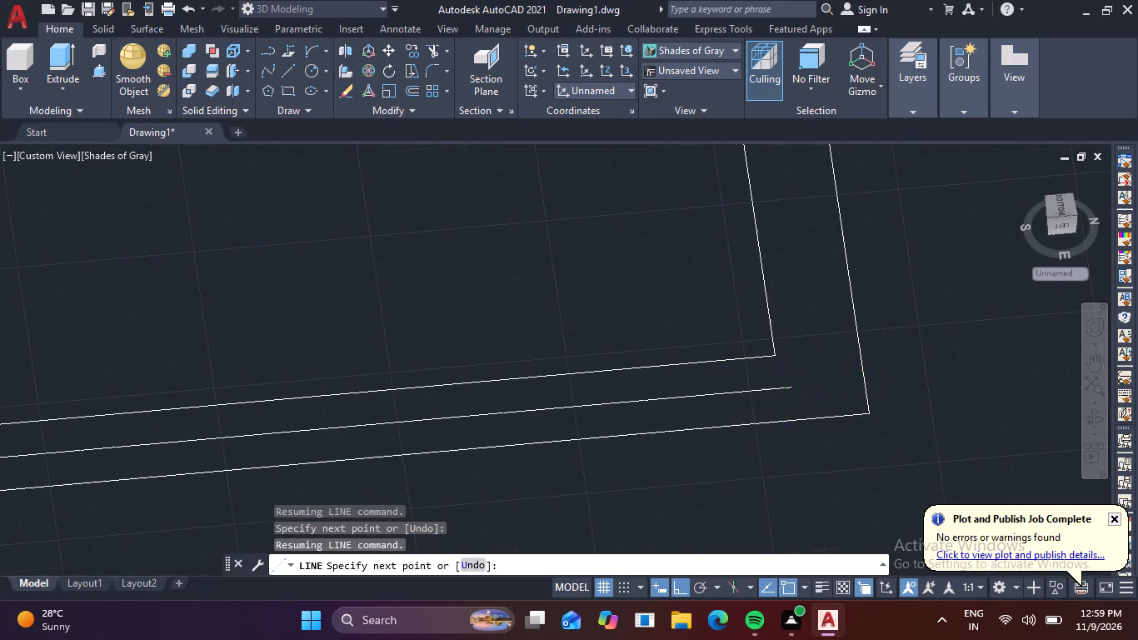
key(space)
Draw a short line across the bay's north side wall, from the northeast inner corner to the outer face.
key(space)
click(775, 355)
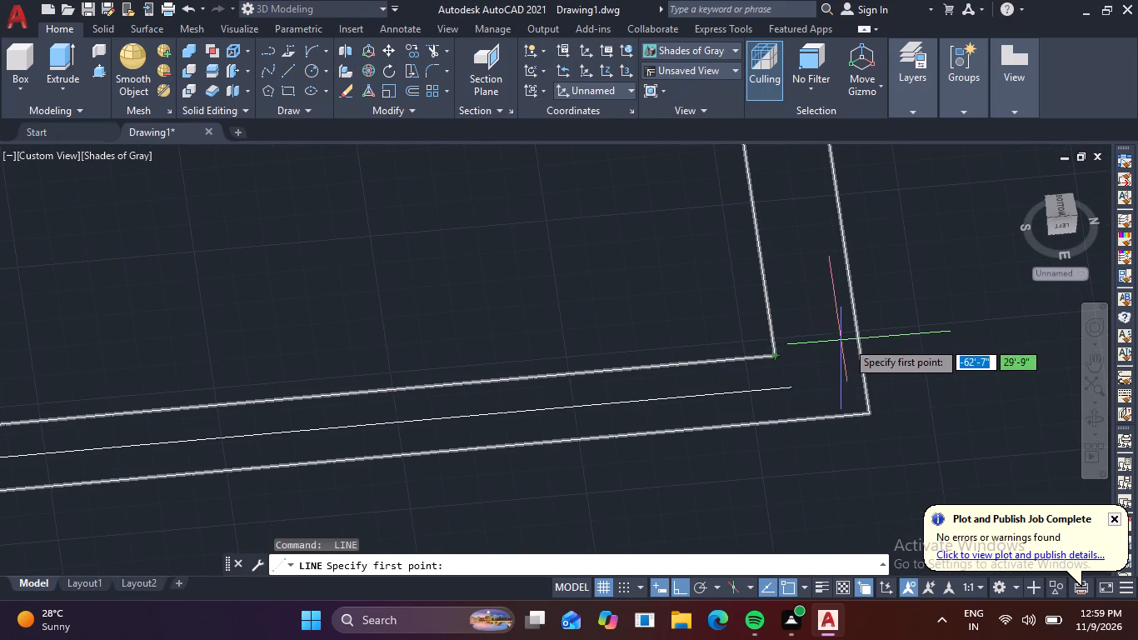
click(776, 355)
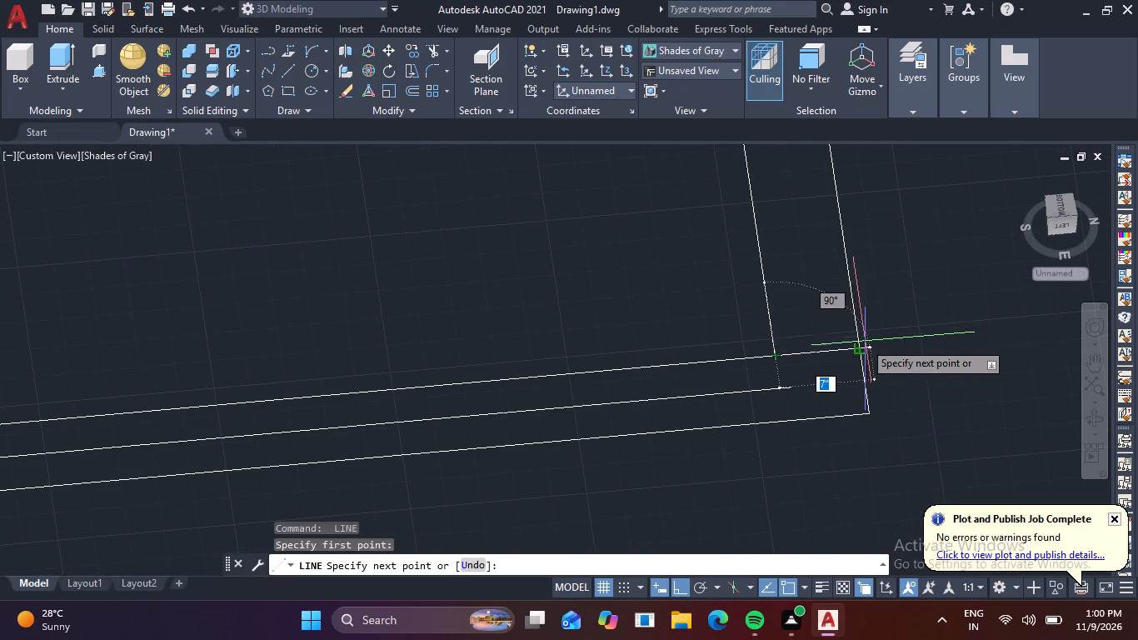
click(856, 344)
key(space)
Draw the centreline of the bay's north side wall from the cross line's midpoint to inside the wall's west corner.
key(space)
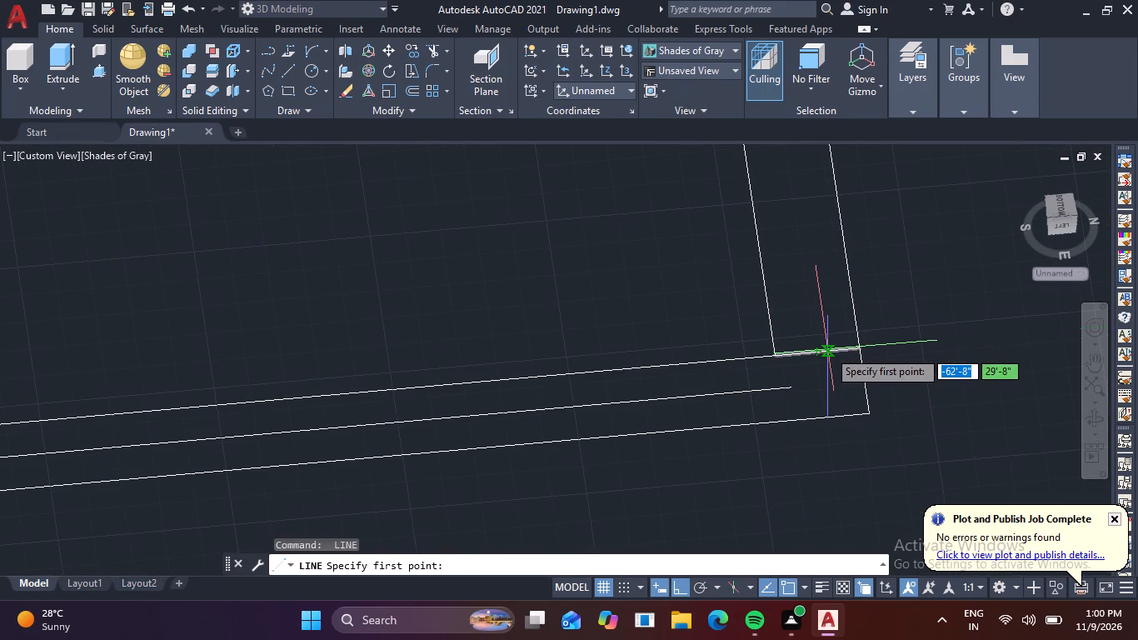
click(814, 351)
middle_drag(776, 248, 689, 508)
scroll(678, 501, down, 2)
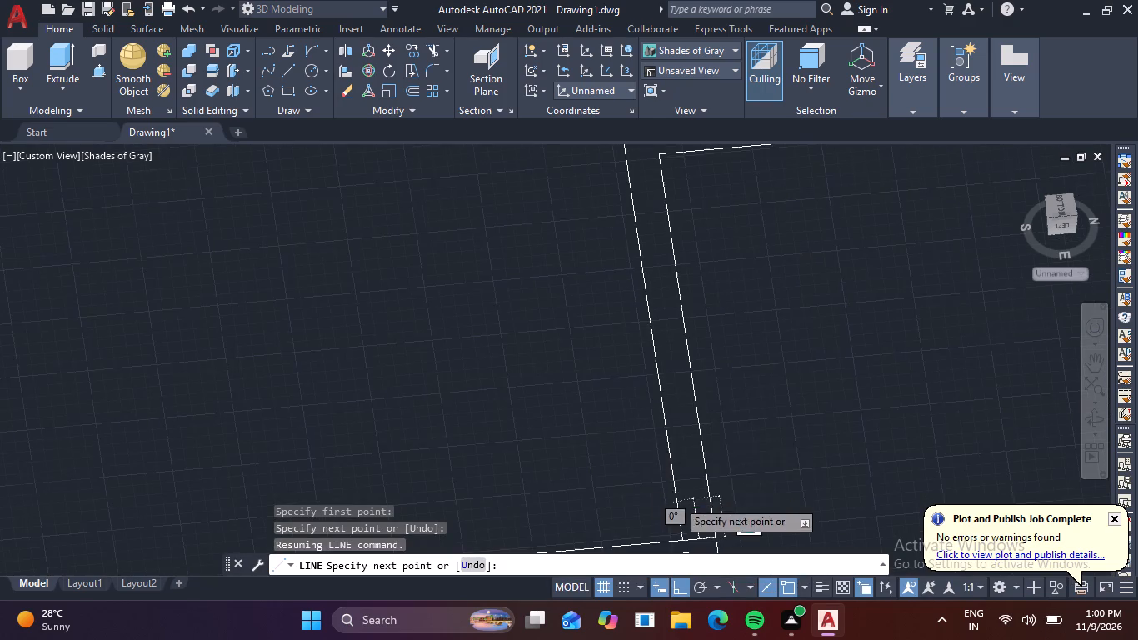
scroll(670, 361, down, 2)
middle_drag(670, 361, 652, 478)
scroll(660, 415, up, 4)
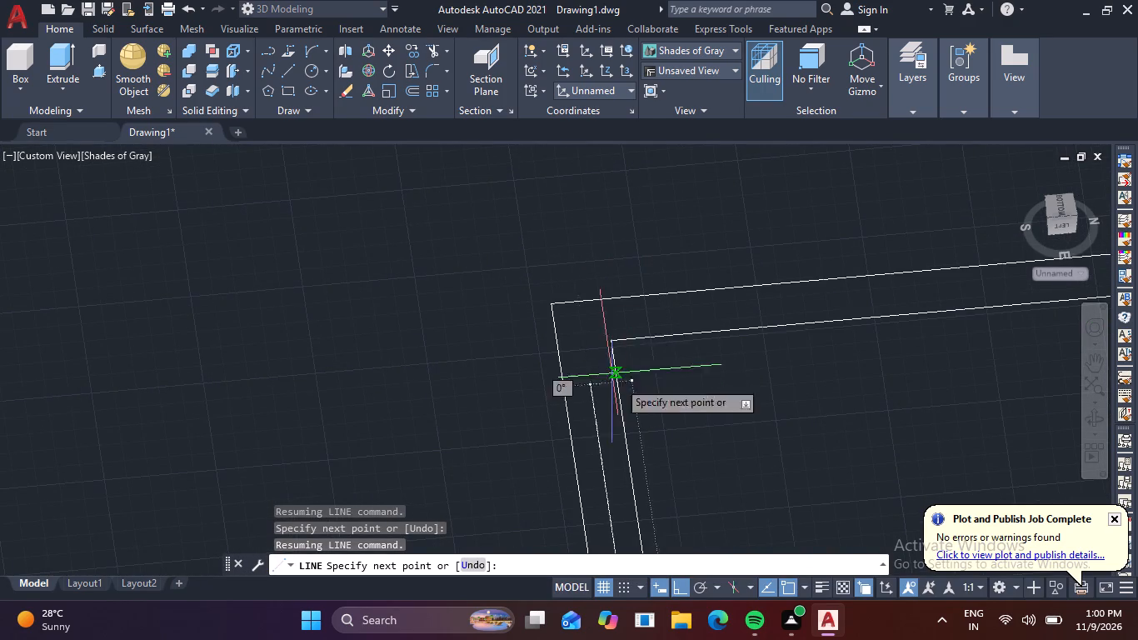
scroll(585, 340, up, 3)
click(573, 298)
key(space)
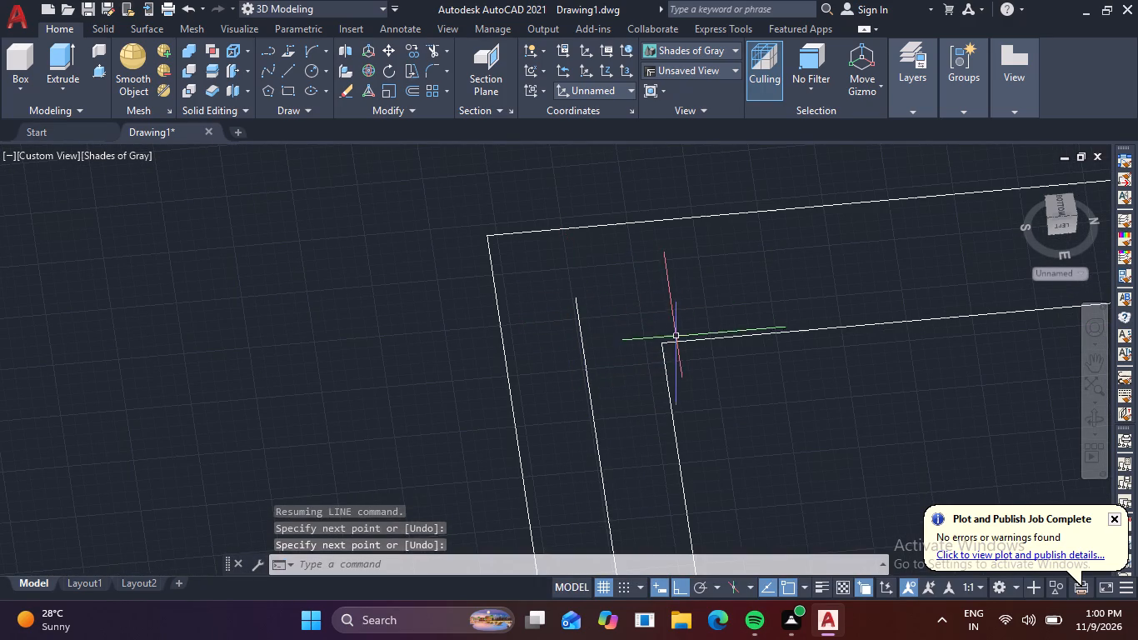
Draw a short line across the east wall north of the bay, from the bay's northwest inner corner to the outer face.
key(space)
click(666, 347)
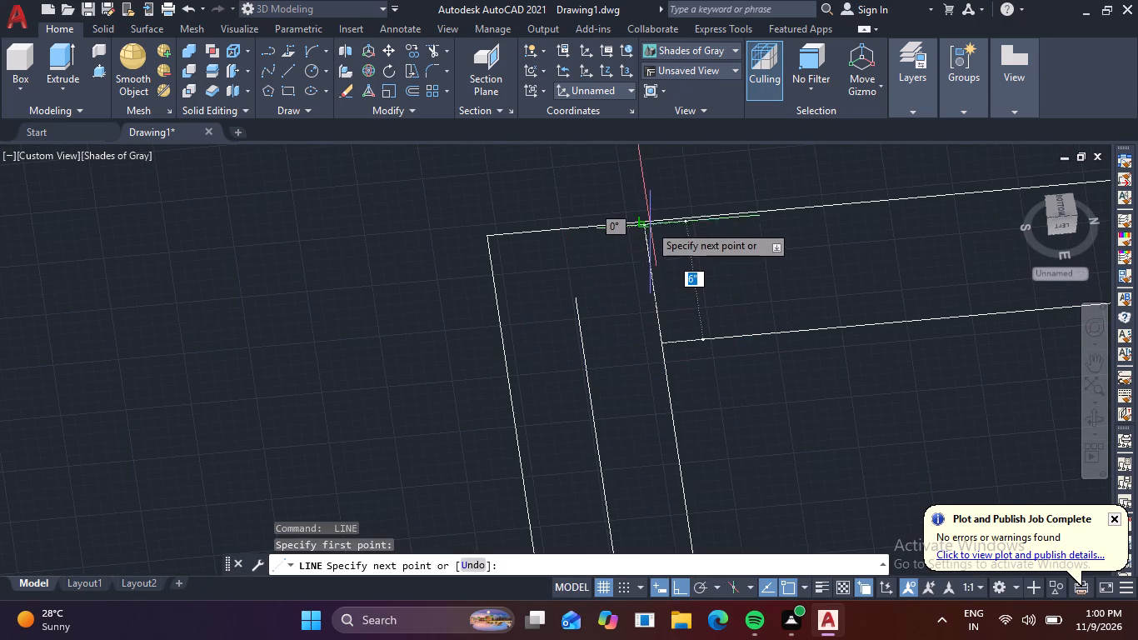
click(648, 224)
key(space)
Draw the centreline of the east wall north of the bay from the cross line's midpoint to the wall's north end.
scroll(706, 256, down, 3)
middle_drag(713, 281, 508, 343)
key(space)
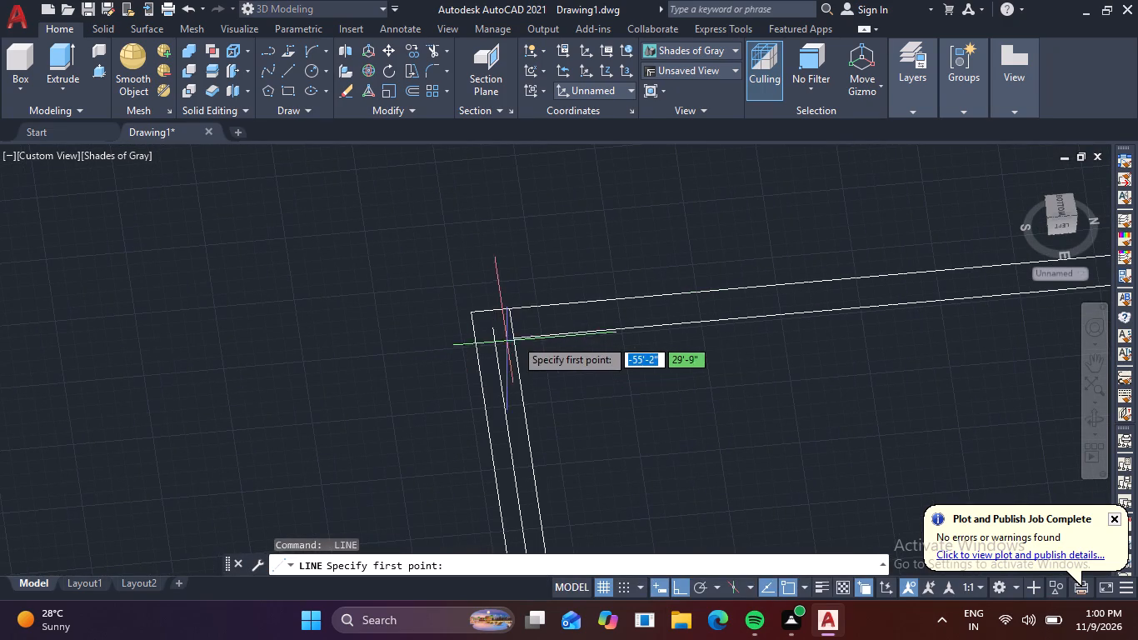
click(513, 324)
scroll(721, 299, down, 2)
middle_drag(719, 299, 357, 356)
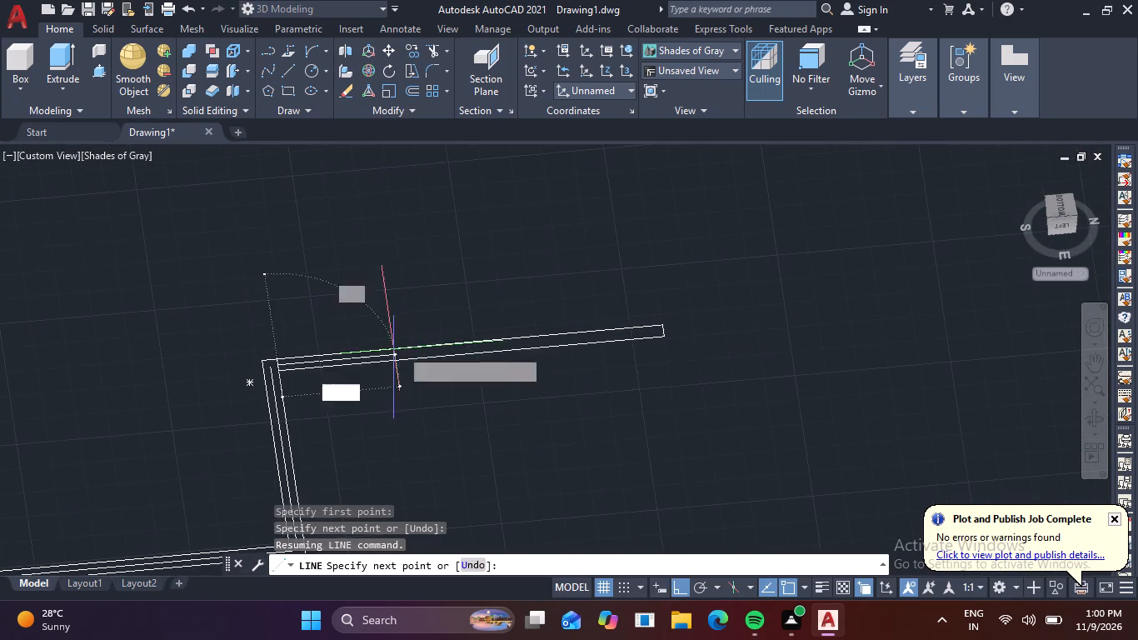
scroll(641, 326, up, 3)
click(706, 342)
key(space)
Fillet the north wall's centreline with the bay's north side wall centreline into a sharp corner at the bay's northwest corner.
scroll(622, 385, down, 2)
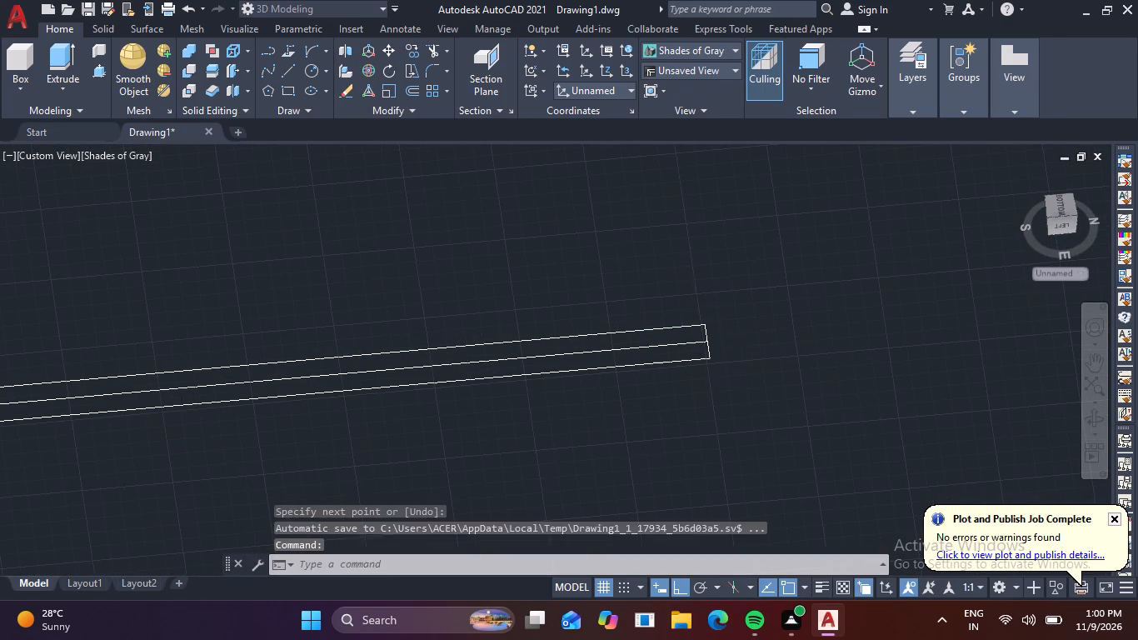
middle_drag(390, 446, 467, 392)
scroll(323, 352, up, 2)
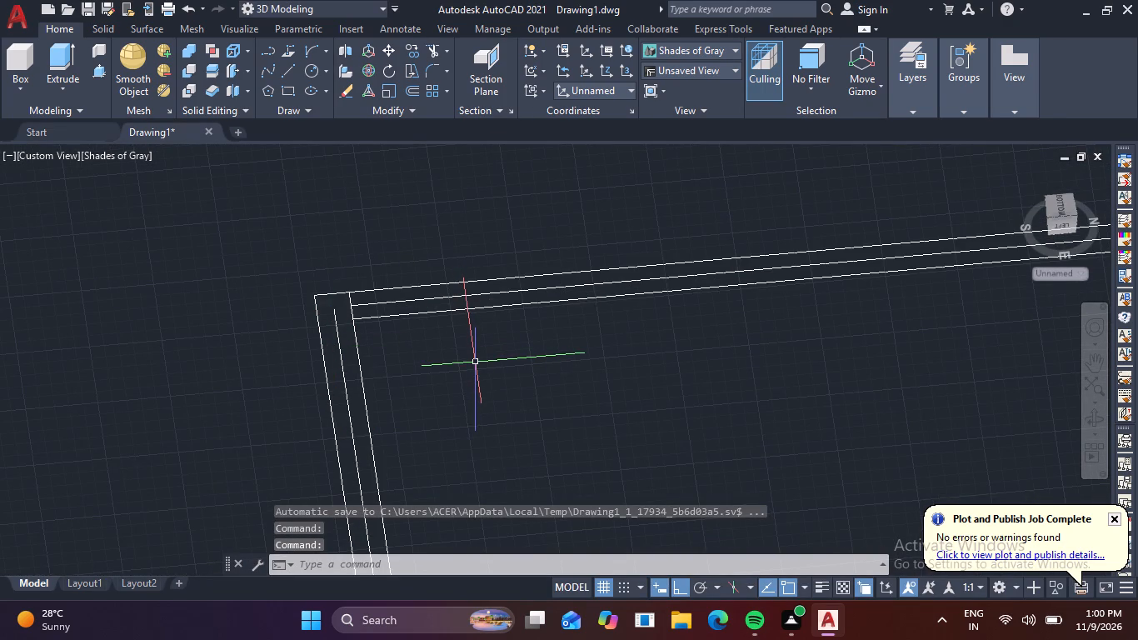
key(f)
key(space)
click(367, 304)
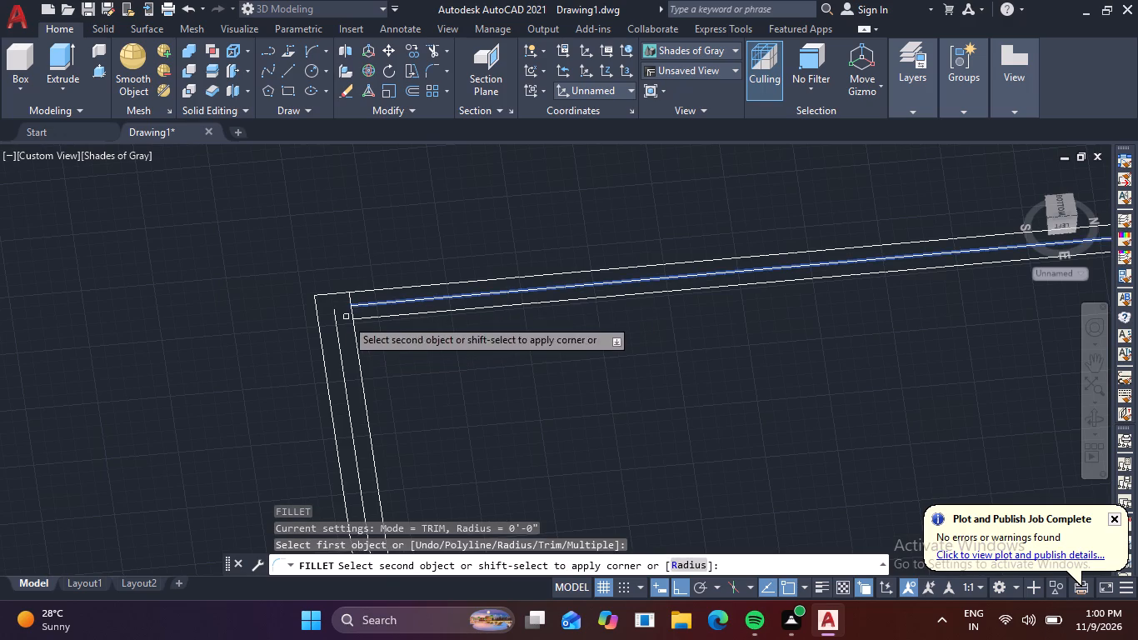
click(335, 333)
Fillet the centrelines of the bay's north side wall and east wall into a sharp corner at the northeast corner.
scroll(384, 333, down, 2)
middle_drag(415, 382, 389, 308)
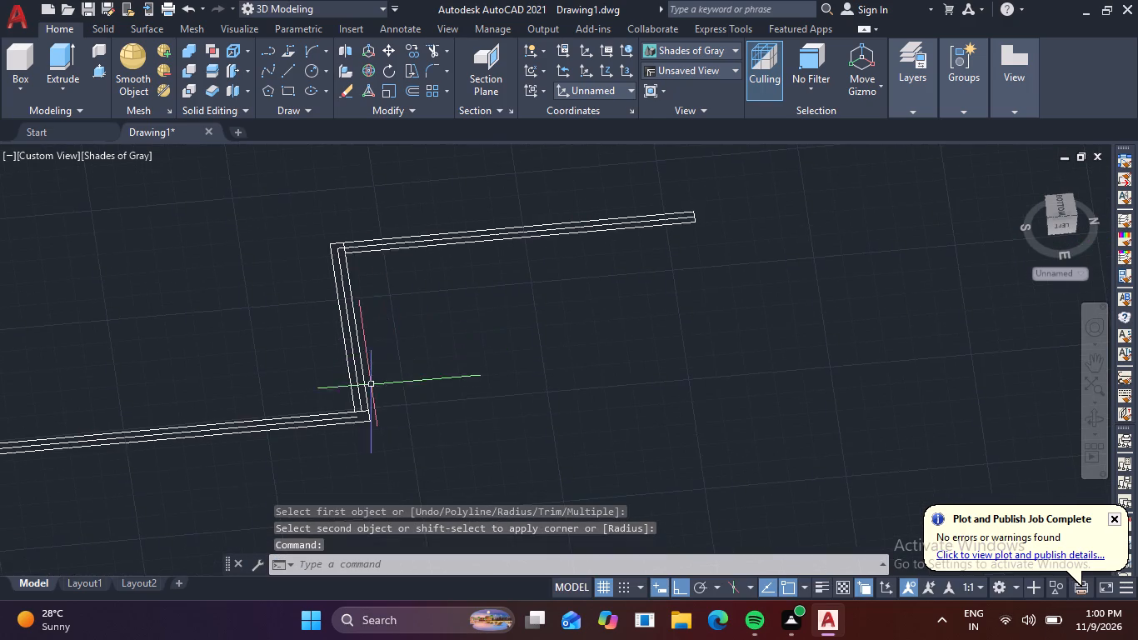
scroll(358, 422, up, 3)
key(space)
click(367, 378)
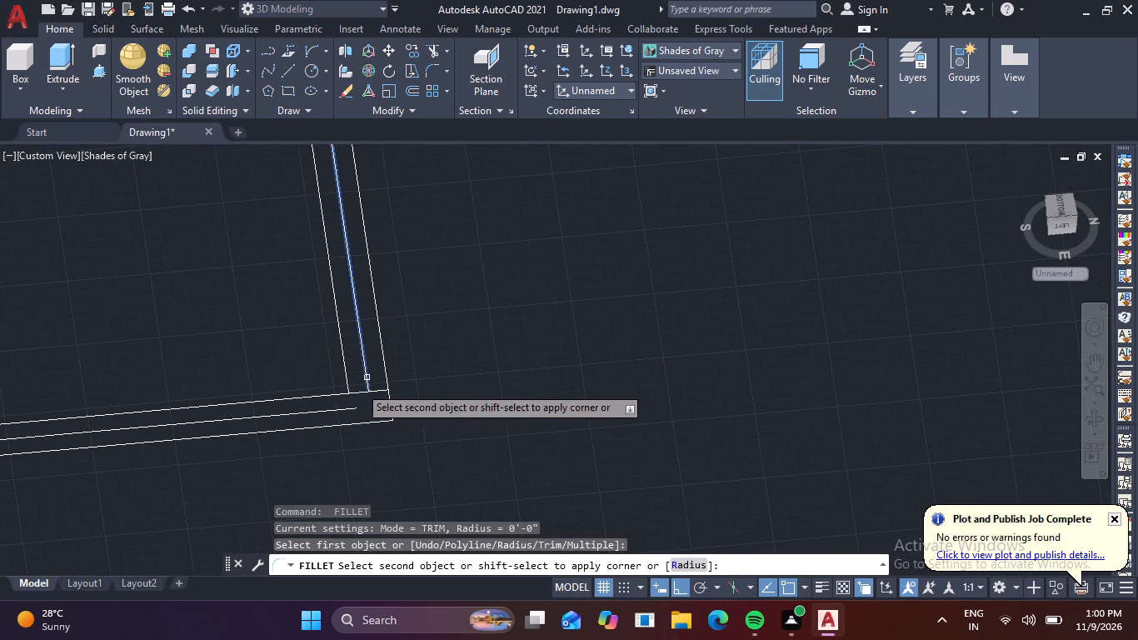
click(337, 413)
Fillet the centrelines of the bay's south side wall and east wall into a sharp corner at the southeast corner.
scroll(327, 428, down, 2)
middle_drag(401, 433, 610, 407)
middle_drag(371, 444, 596, 427)
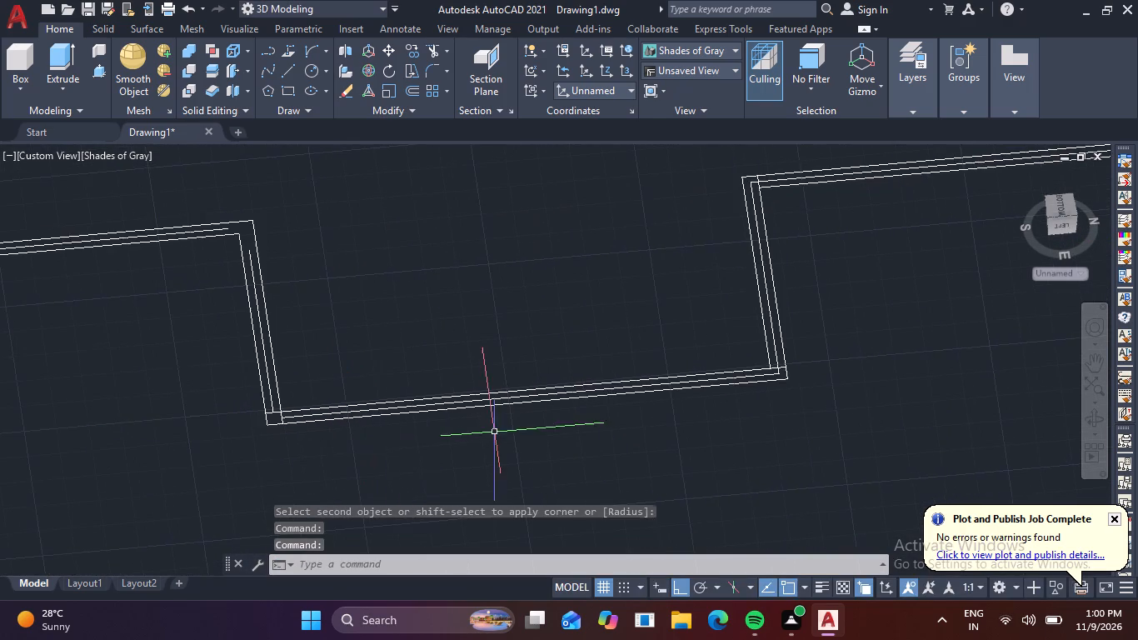
scroll(252, 437, up, 3)
key(space)
click(312, 357)
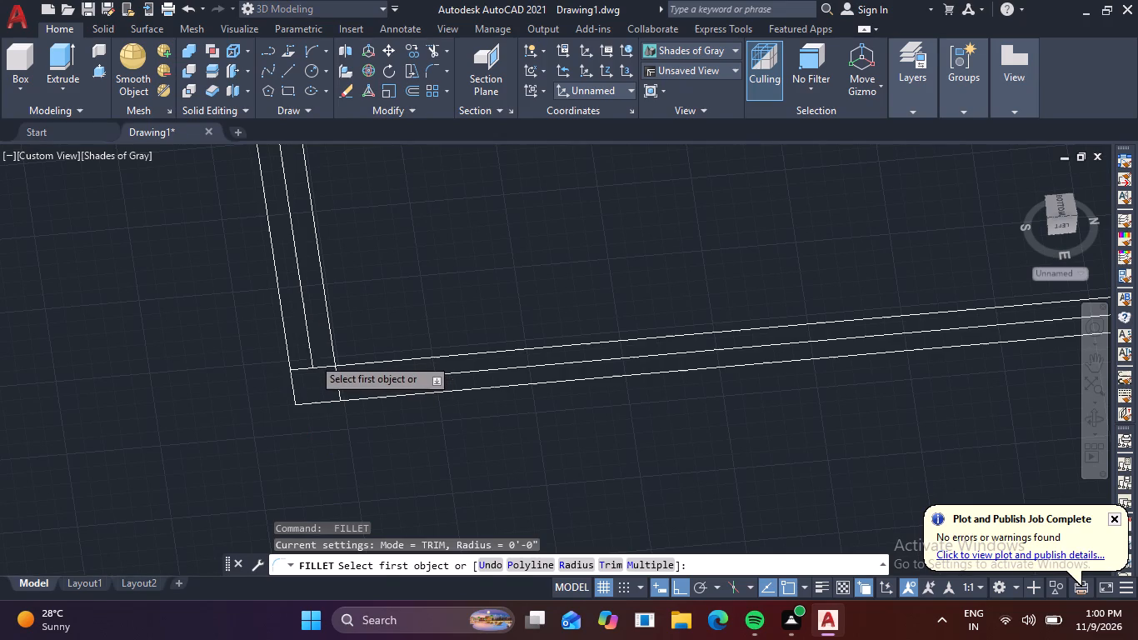
click(362, 380)
Fillet the bay's south side wall centreline with the centreline of the east wall south of the bay into a sharp corner.
scroll(357, 348, down, 2)
middle_drag(382, 309, 402, 438)
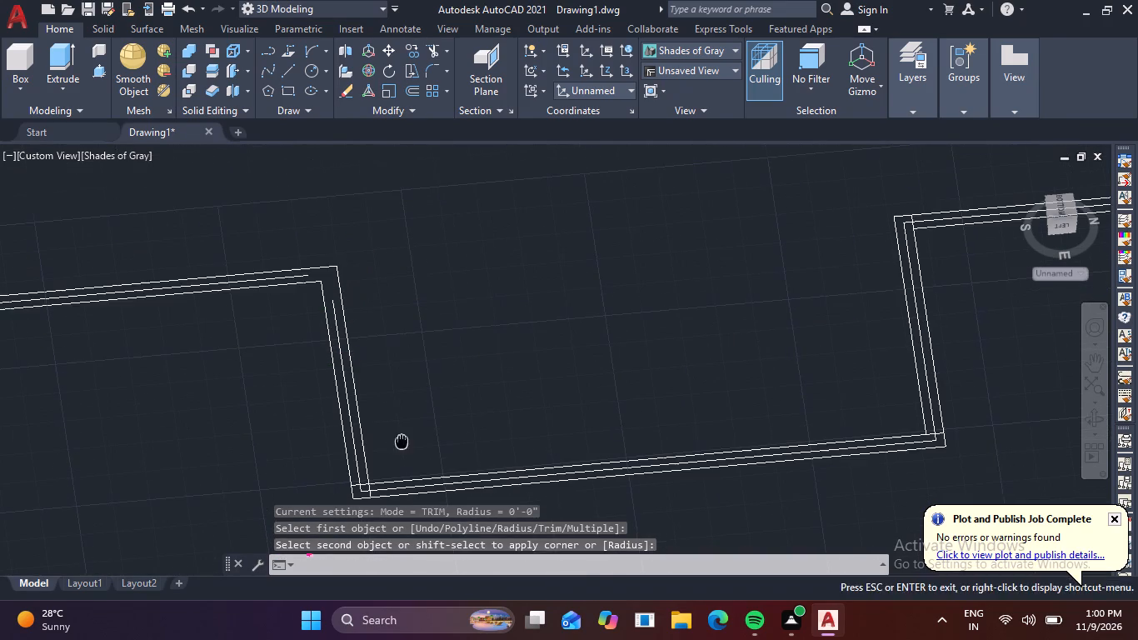
scroll(336, 279, up, 3)
key(space)
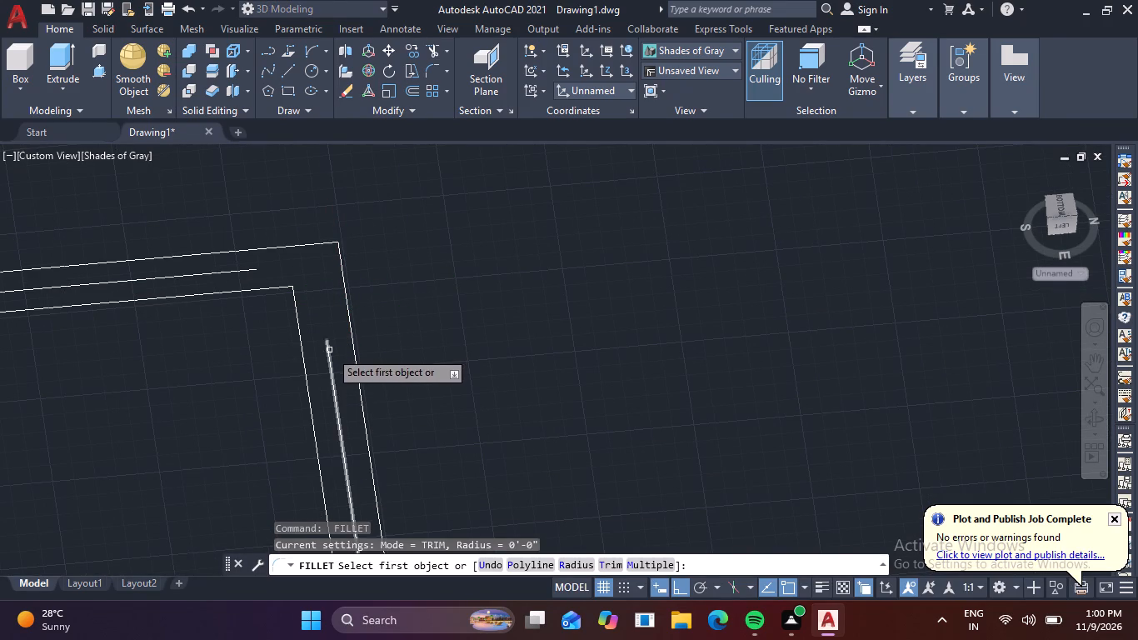
click(329, 352)
click(249, 268)
Fillet the centreline of the east wall south of the bay with the south end wall's centreline into a sharp corner.
key(space)
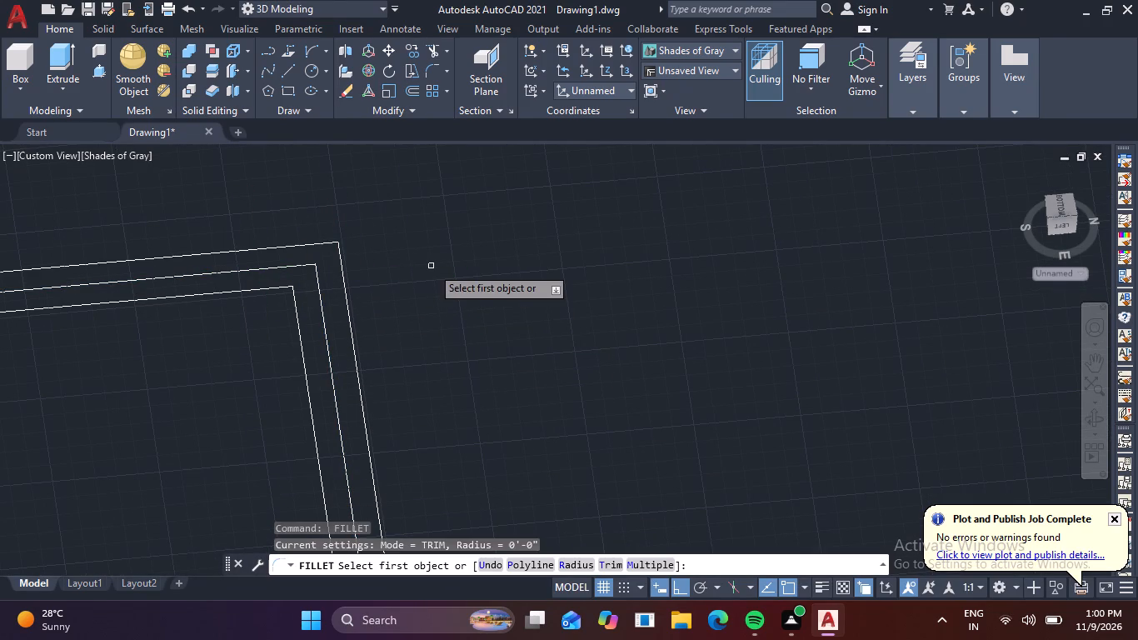
scroll(440, 262, down, 3)
middle_drag(301, 314, 476, 370)
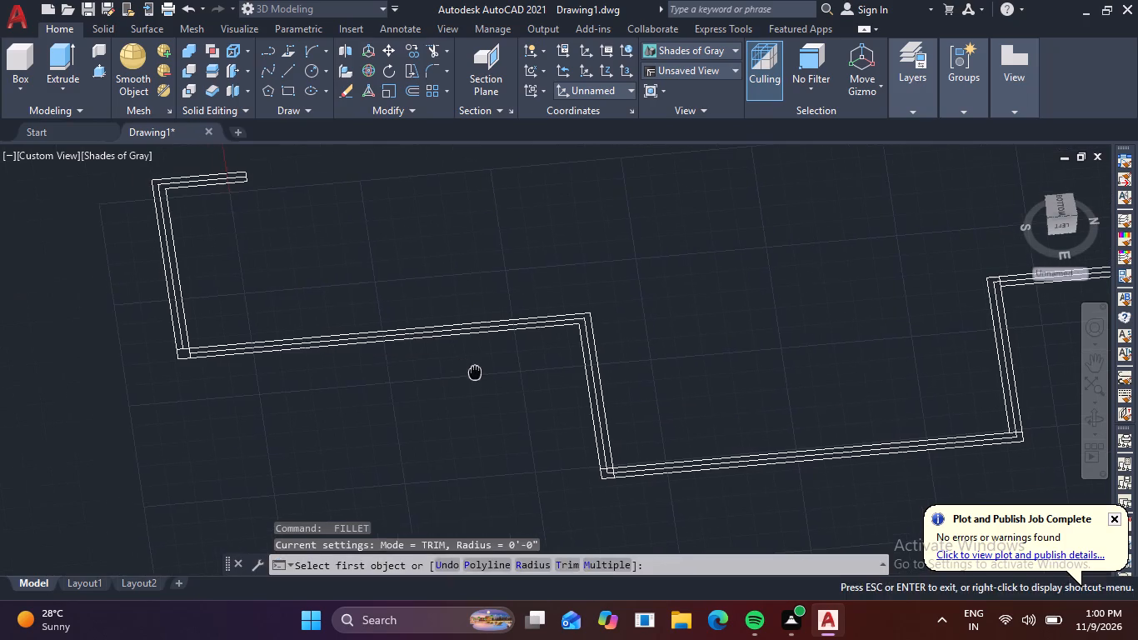
scroll(145, 339, up, 3)
click(292, 382)
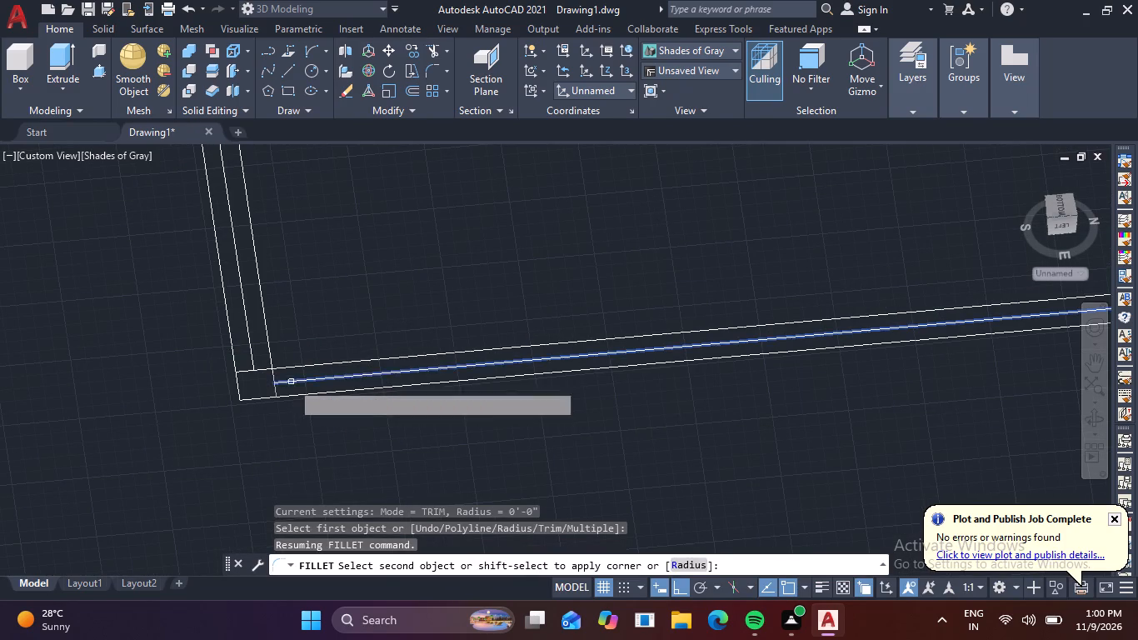
click(250, 354)
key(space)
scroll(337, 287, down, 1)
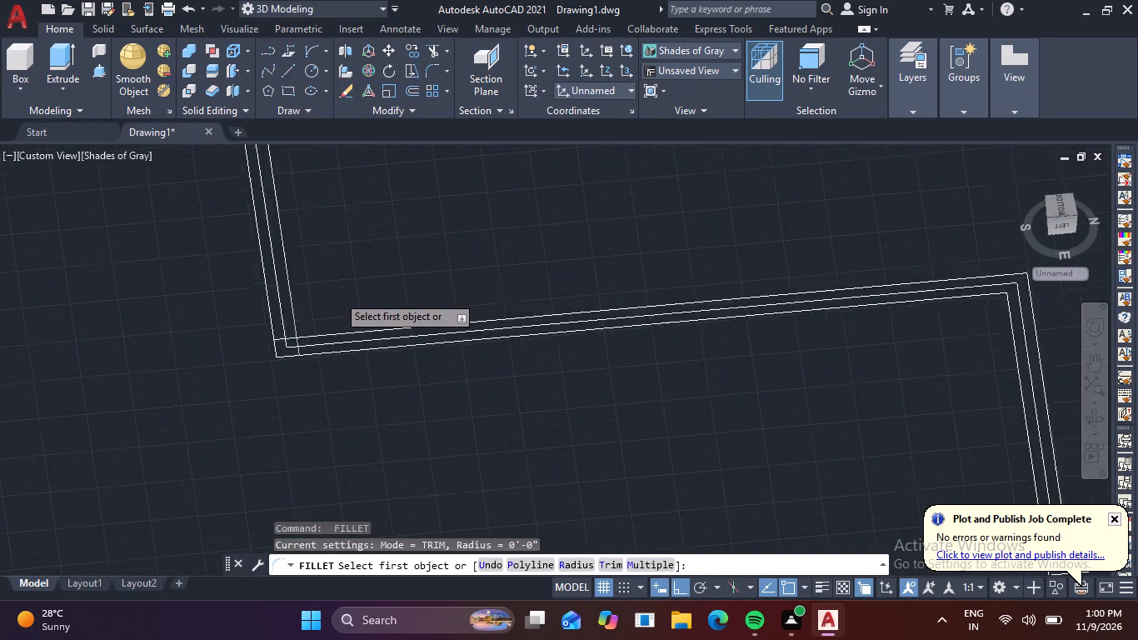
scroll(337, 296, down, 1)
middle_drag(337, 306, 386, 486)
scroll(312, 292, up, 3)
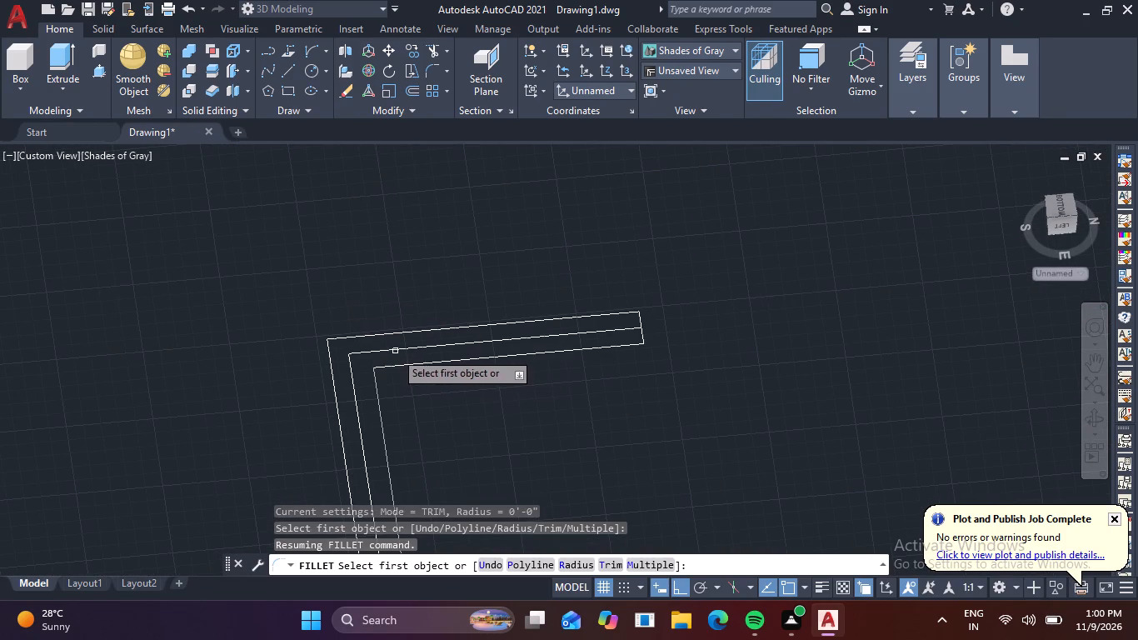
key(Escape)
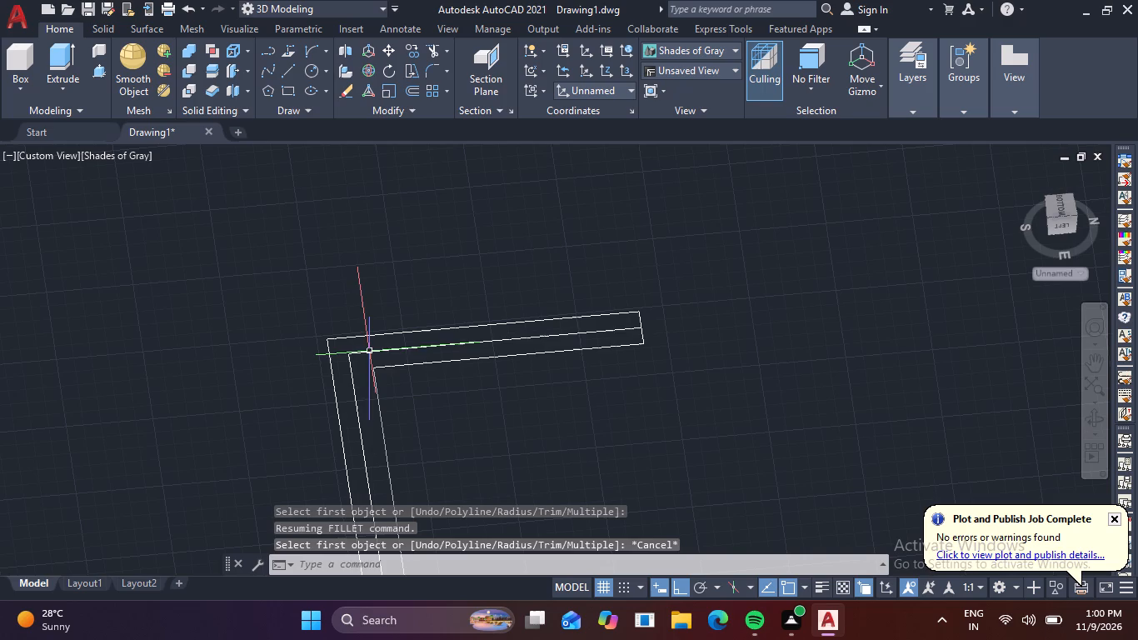
Delete the centreline of the south end wall.
click(356, 380)
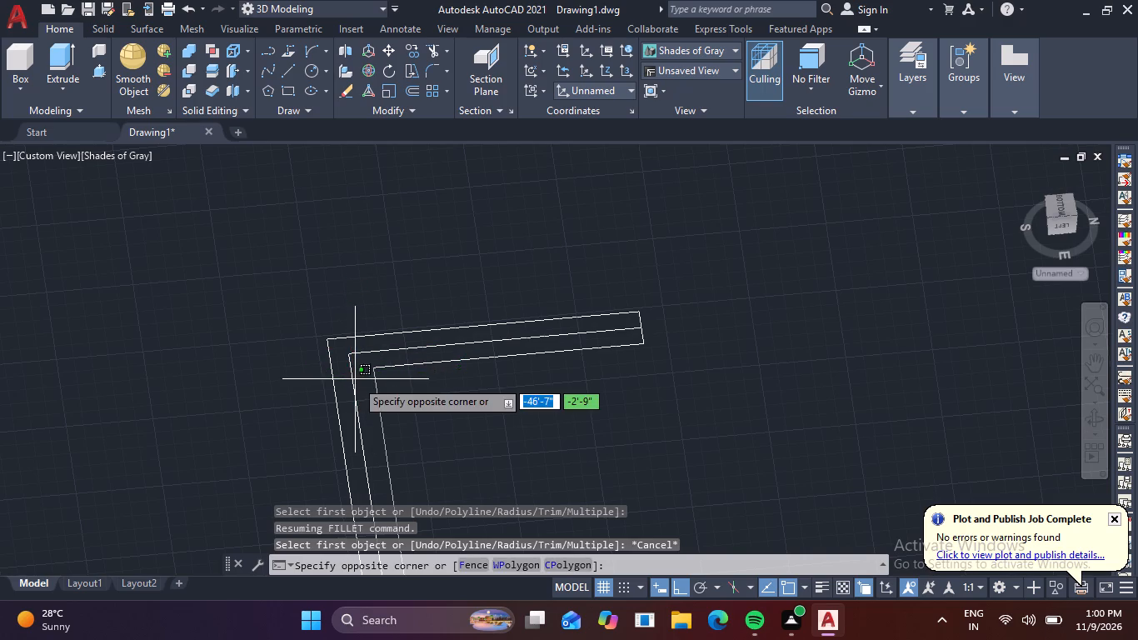
click(352, 390)
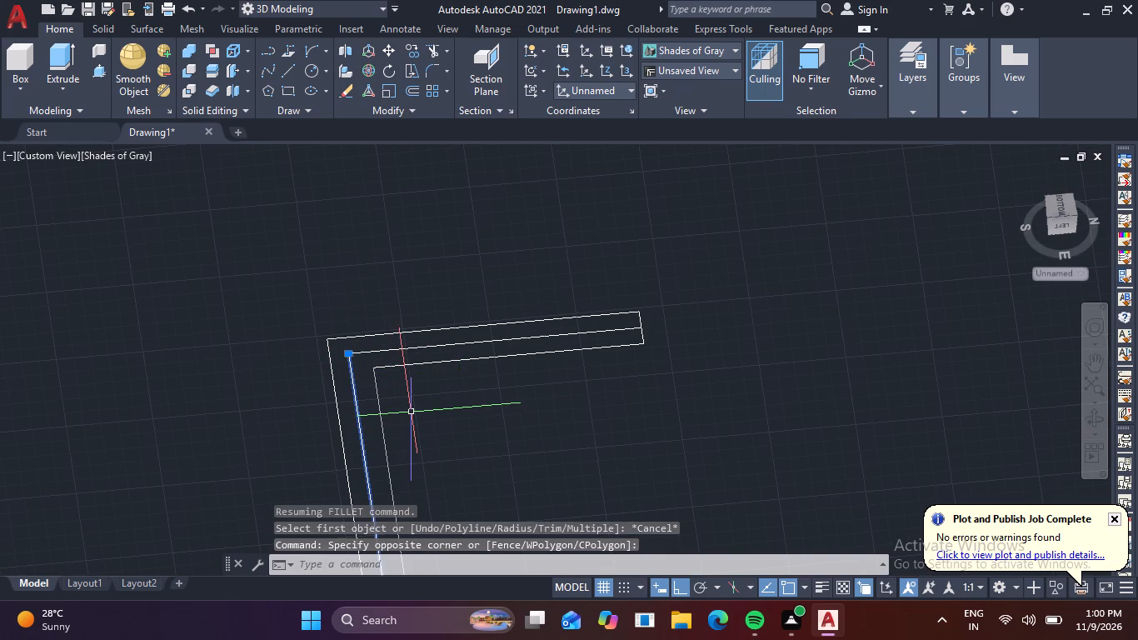
key(Delete)
Redraw the south end wall's centreline from the southeast centreline corner to just short of the west return wall.
scroll(433, 402, down, 2)
middle_drag(430, 425, 382, 290)
scroll(351, 440, up, 2)
middle_drag(456, 490, 415, 443)
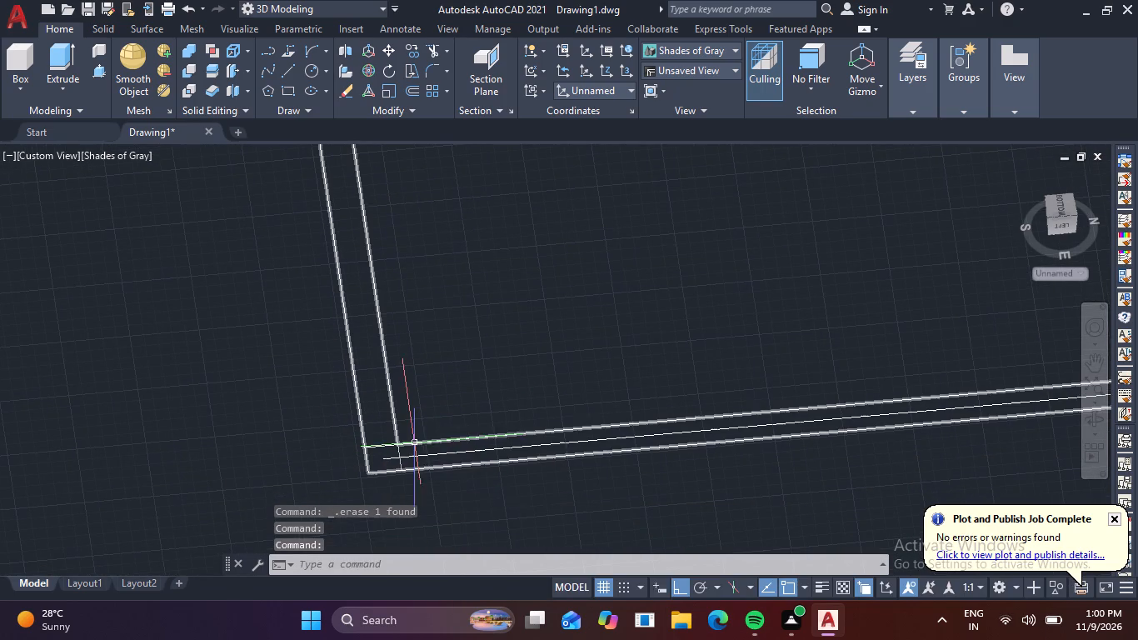
key(l)
key(space)
click(385, 458)
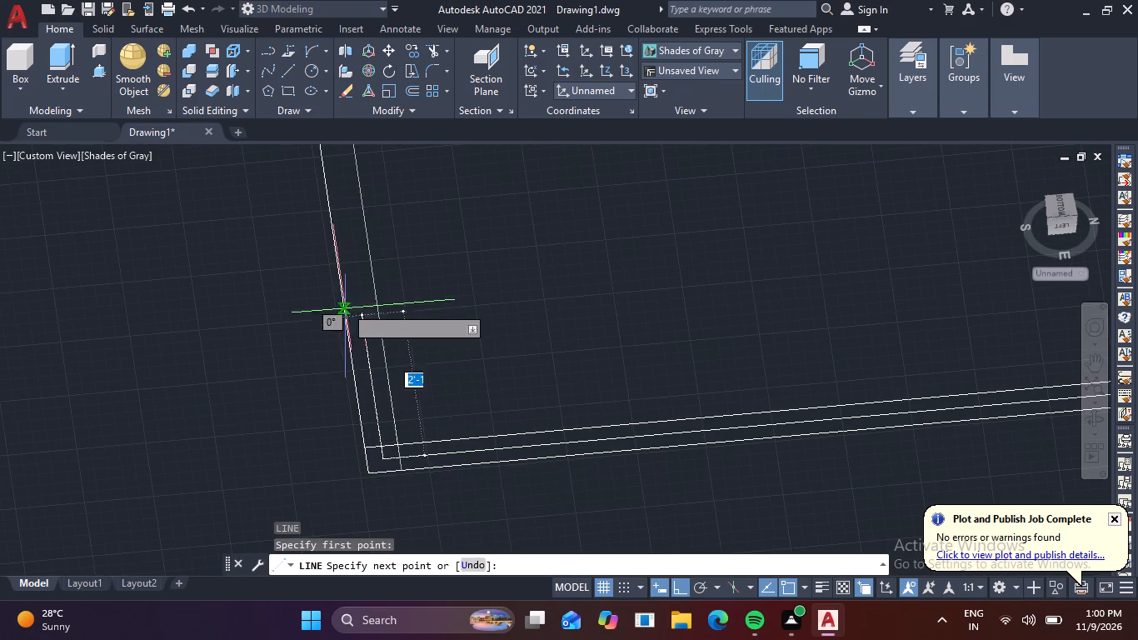
middle_drag(344, 300, 350, 469)
click(330, 225)
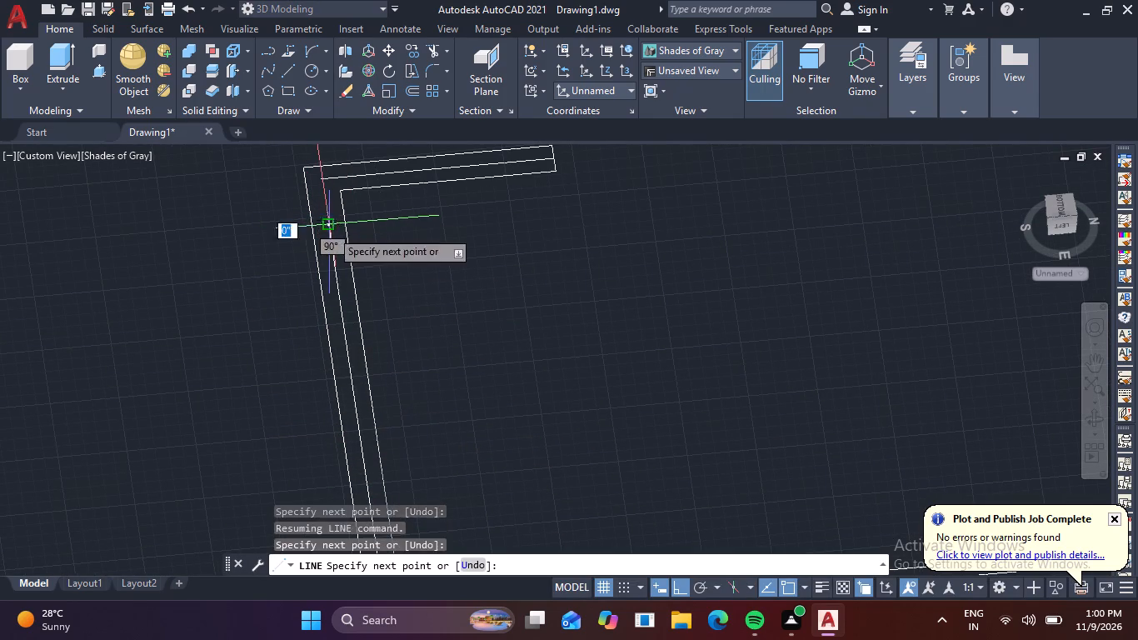
key(space)
Fillet the short return wall's centreline with the south end wall's new centreline into a sharp corner.
key(f)
key(space)
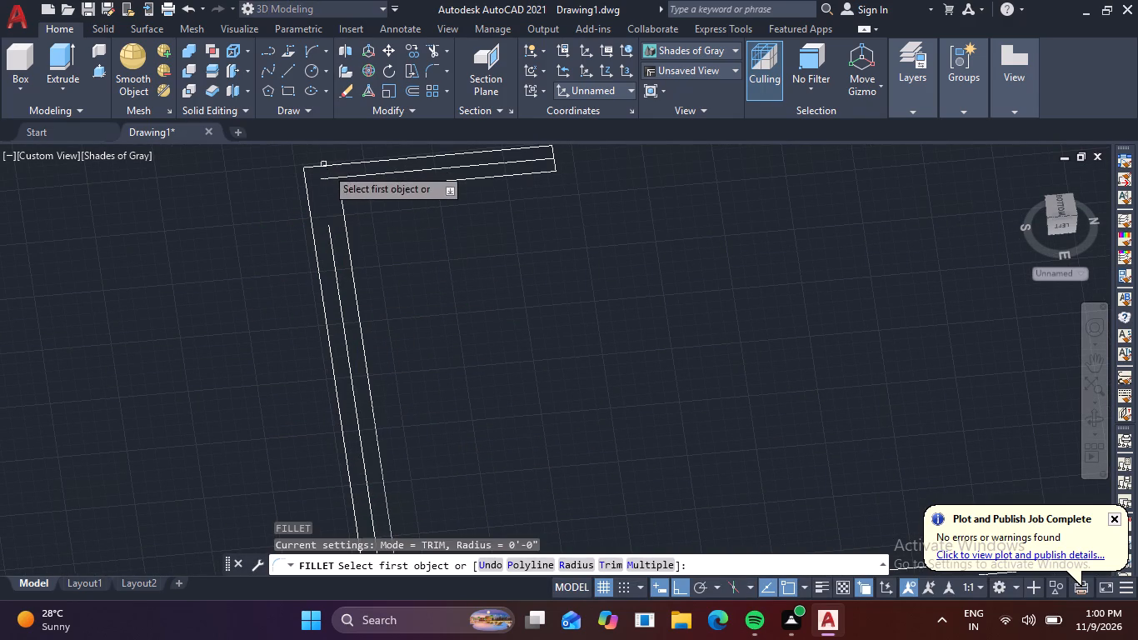
click(335, 177)
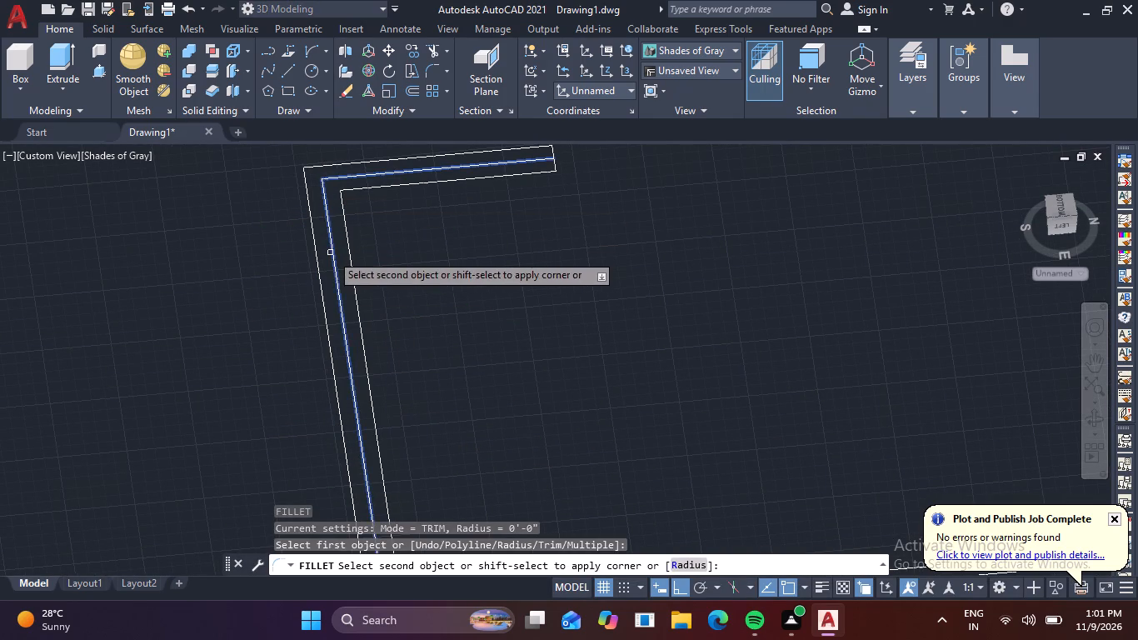
click(331, 253)
key(Escape)
Offset the short return wall's centreline by 3" toward its west side.
scroll(443, 252, down, 3)
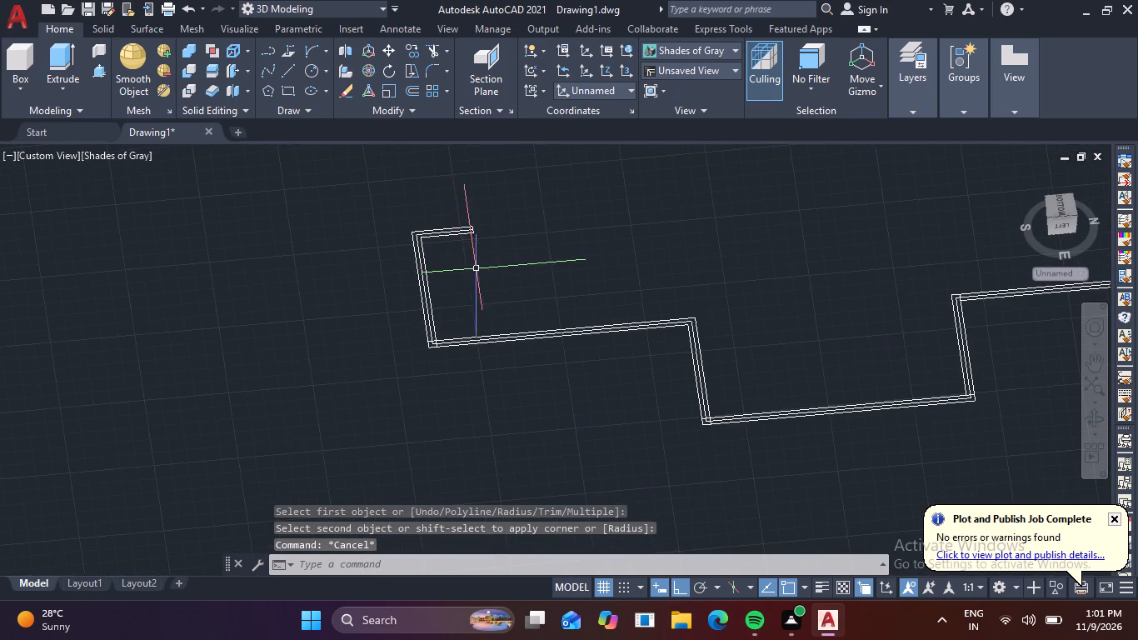
middle_click(417, 204)
scroll(476, 276, up, 1)
middle_drag(468, 271, 444, 254)
scroll(457, 329, up, 2)
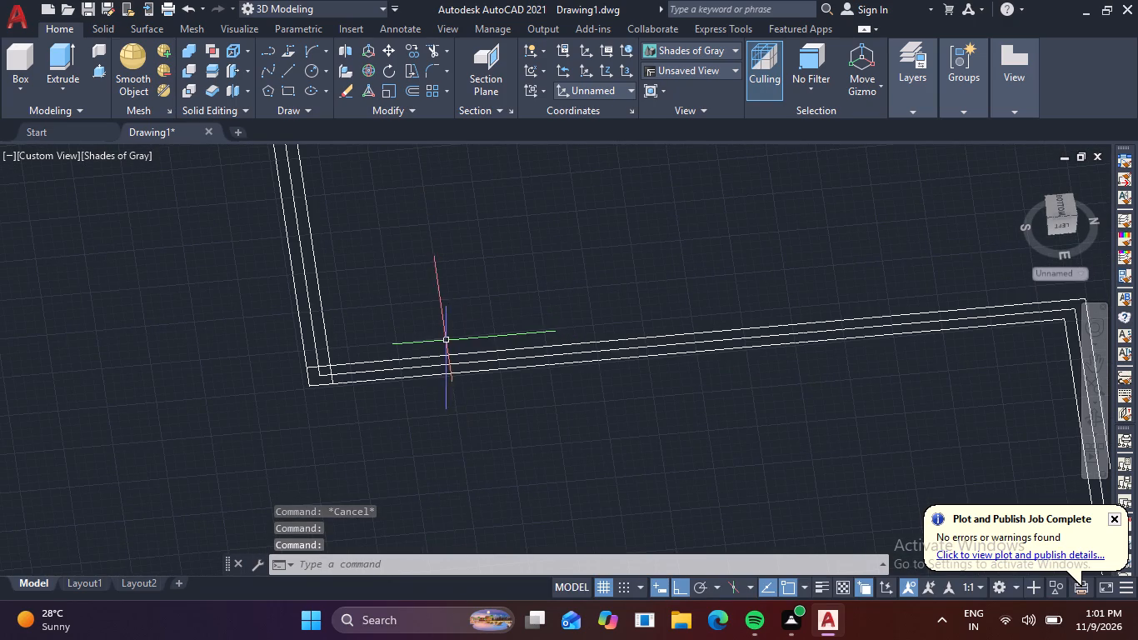
scroll(342, 412, up, 2)
scroll(439, 273, down, 1)
key(o)
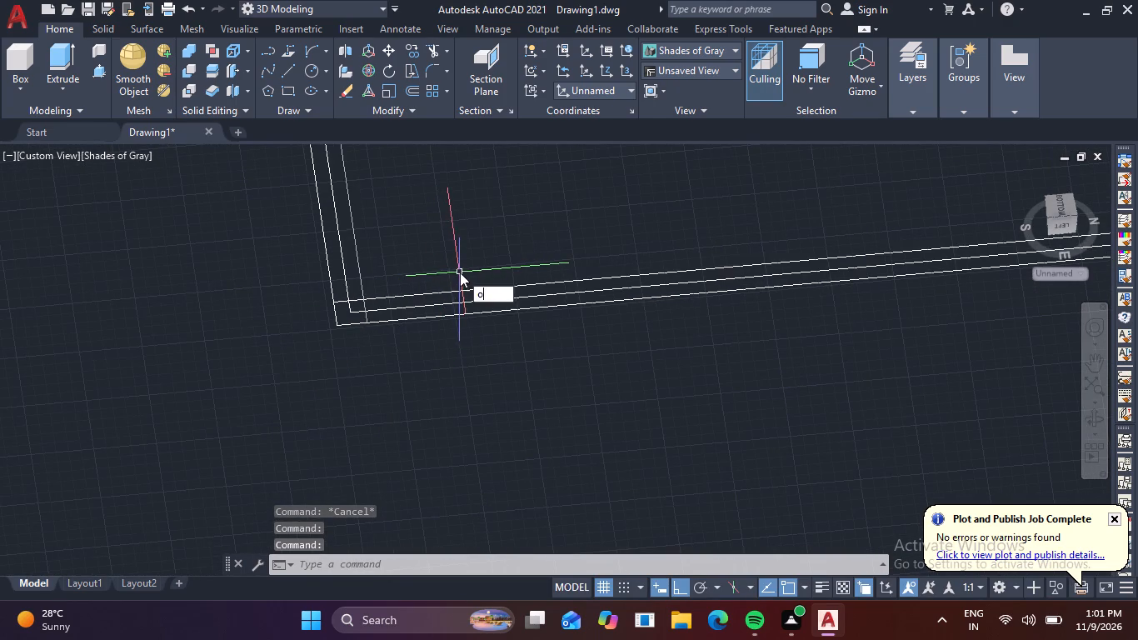
key(space)
scroll(486, 207, down, 1)
middle_drag(475, 270, 467, 425)
middle_drag(397, 180, 389, 307)
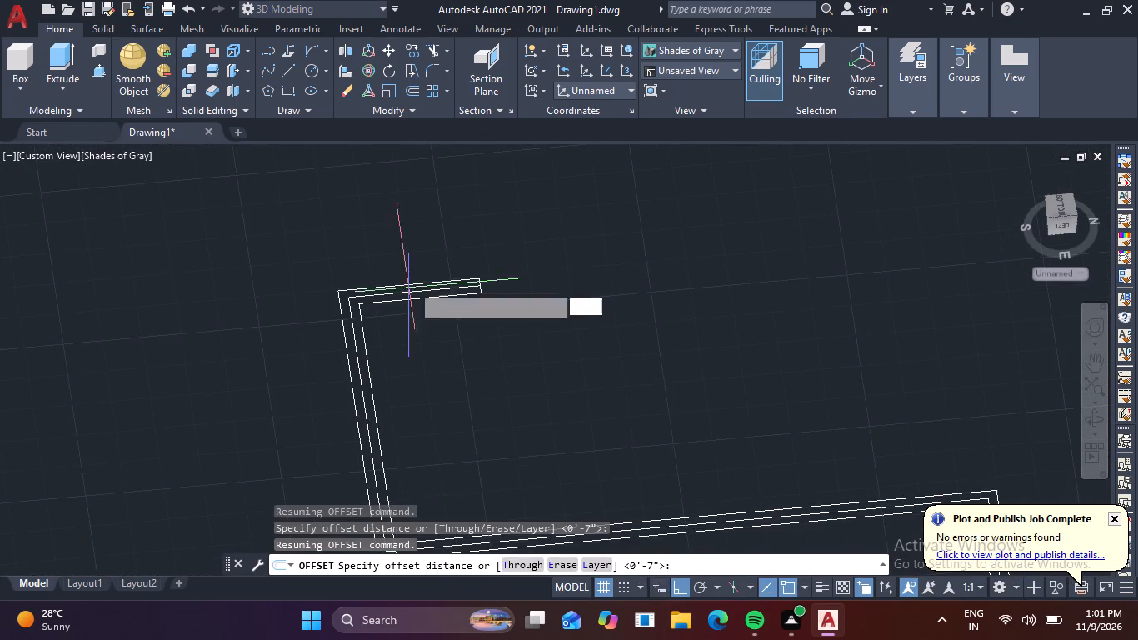
scroll(427, 265, up, 2)
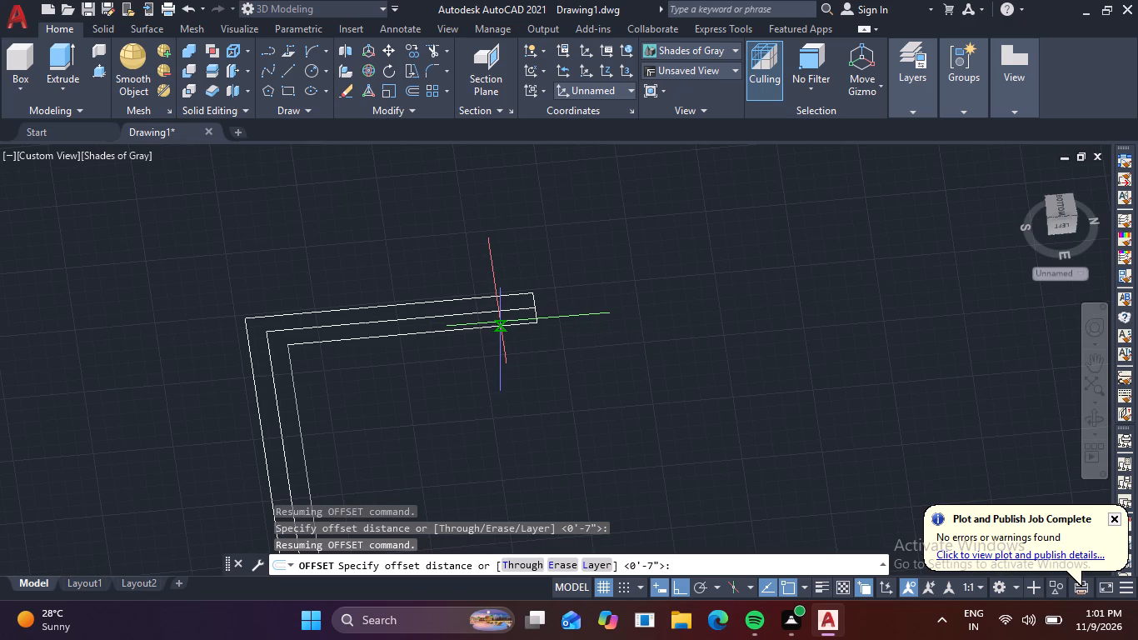
key(3)
key(space)
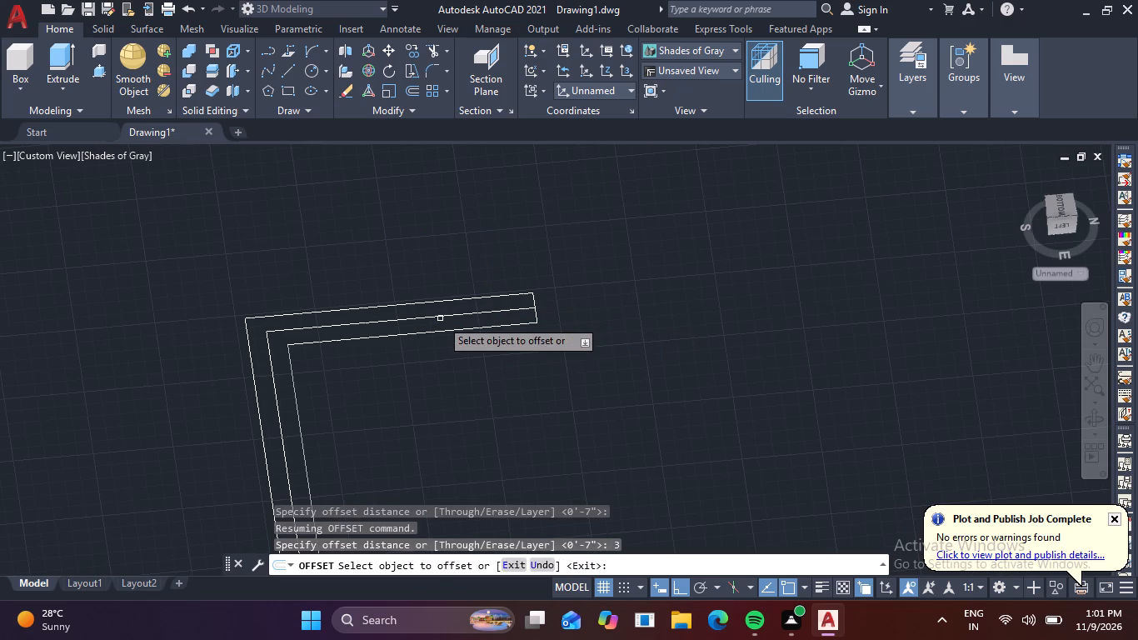
click(471, 312)
click(473, 260)
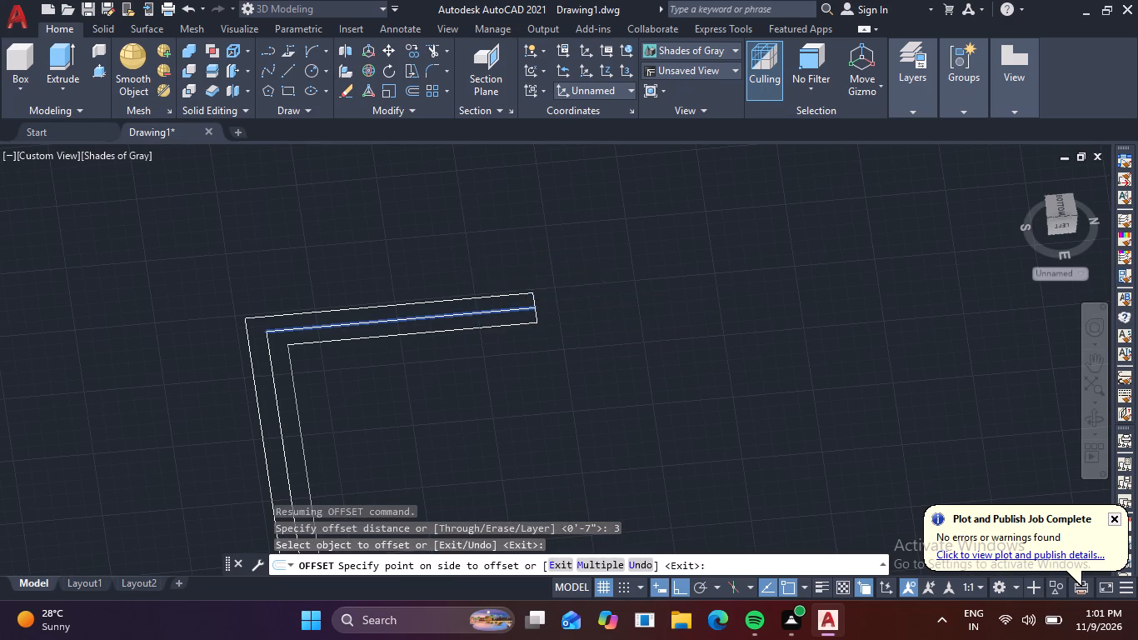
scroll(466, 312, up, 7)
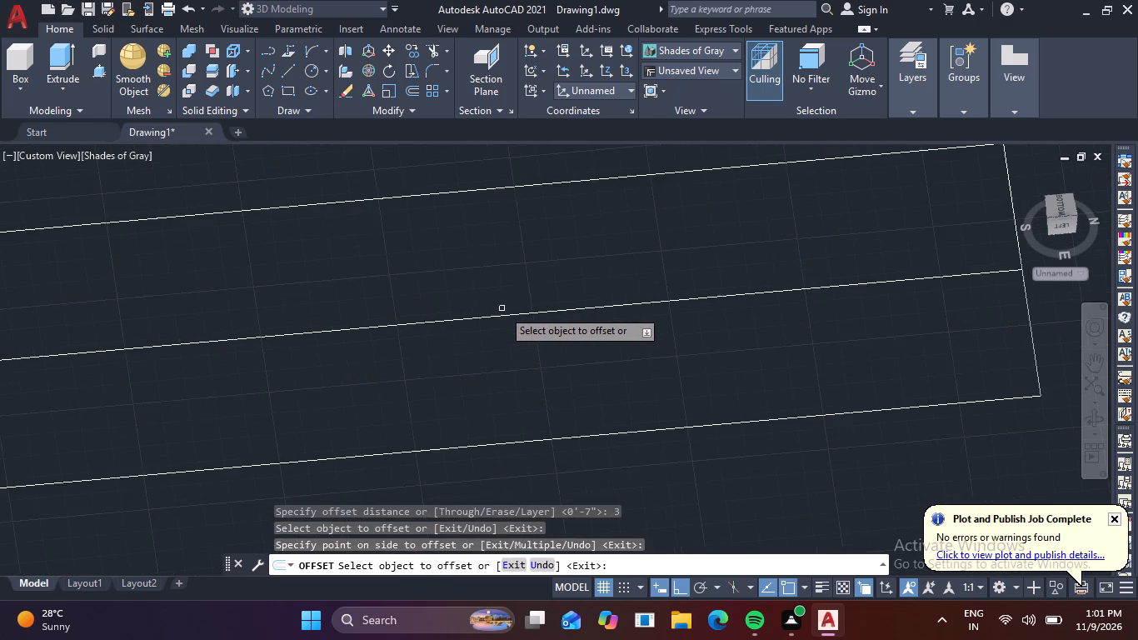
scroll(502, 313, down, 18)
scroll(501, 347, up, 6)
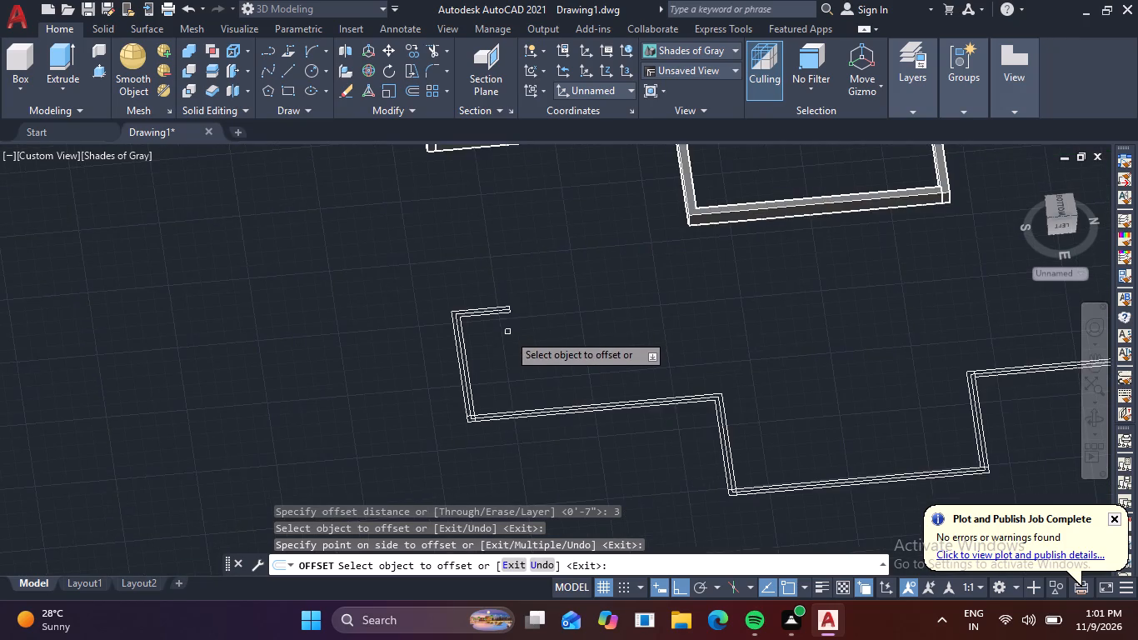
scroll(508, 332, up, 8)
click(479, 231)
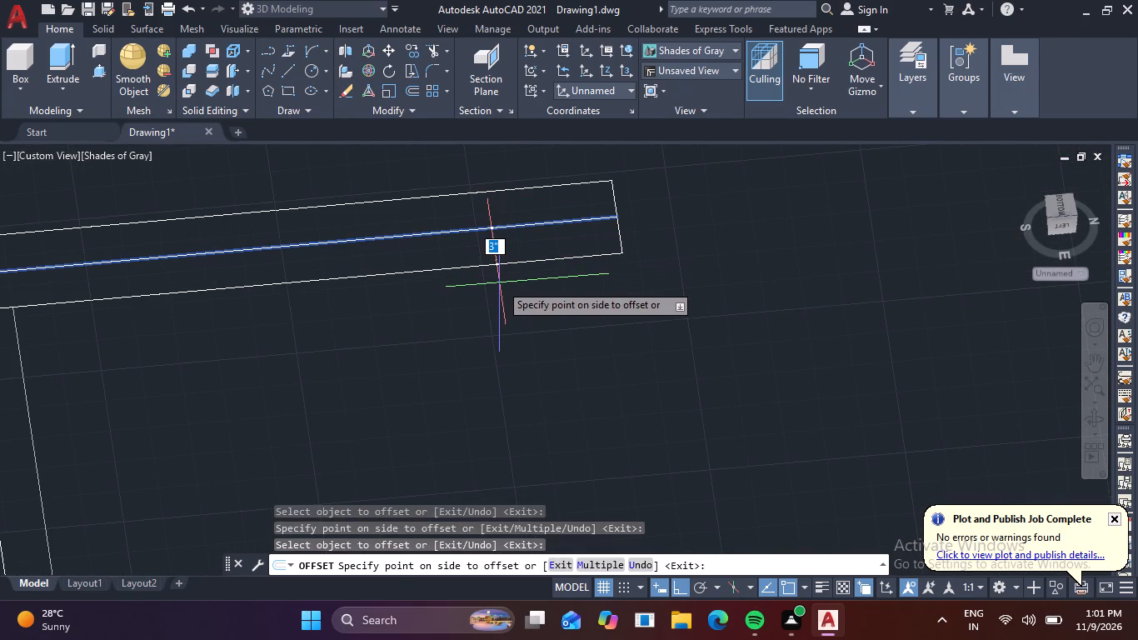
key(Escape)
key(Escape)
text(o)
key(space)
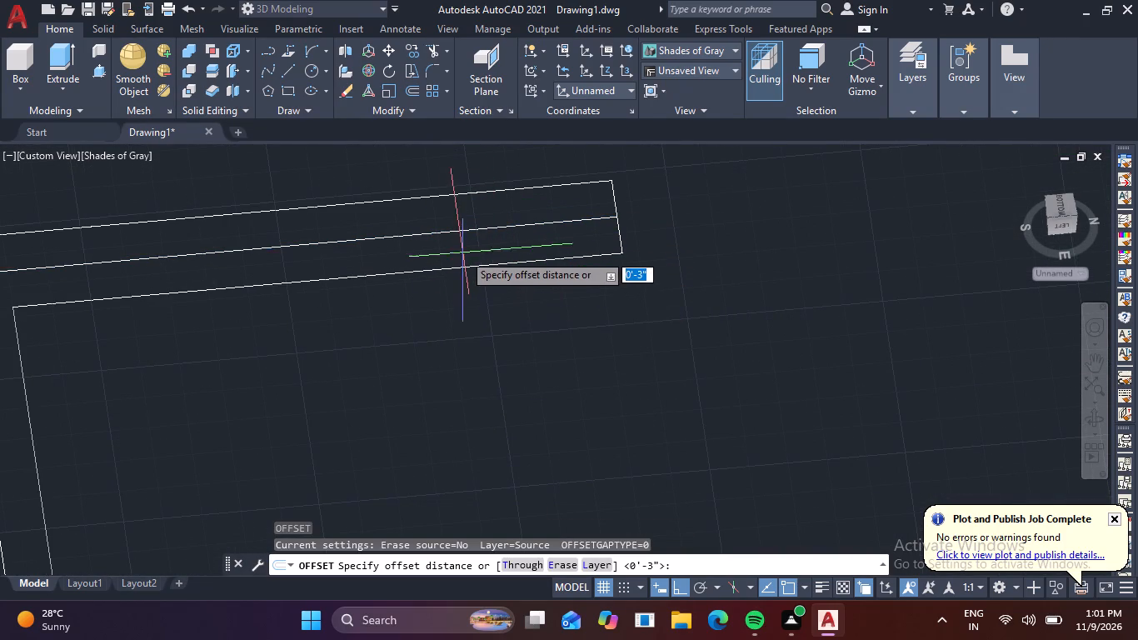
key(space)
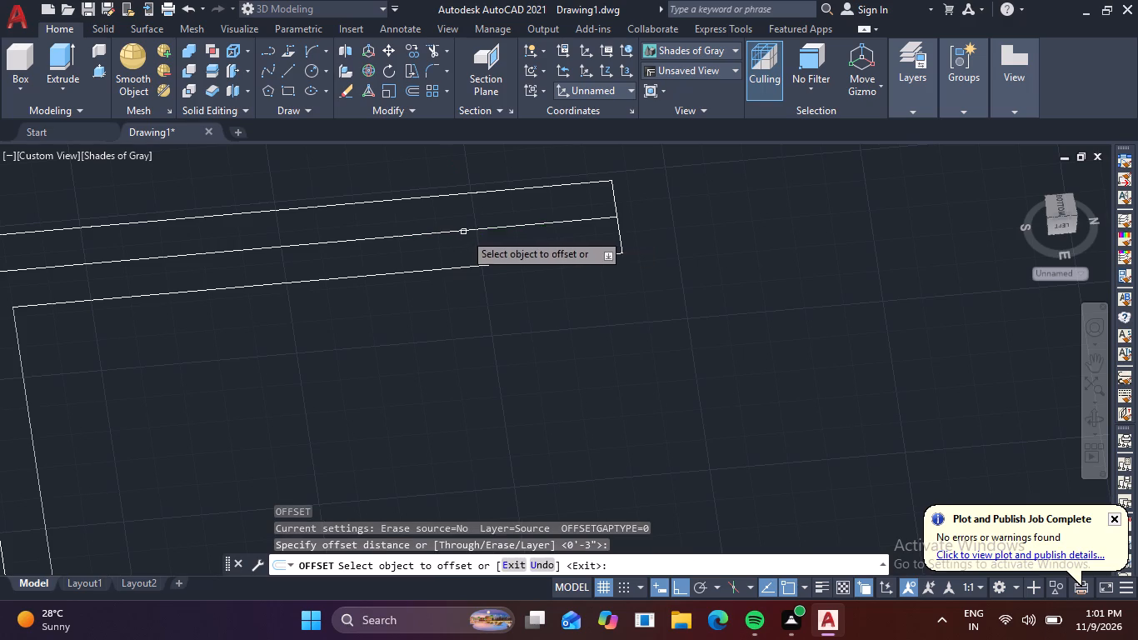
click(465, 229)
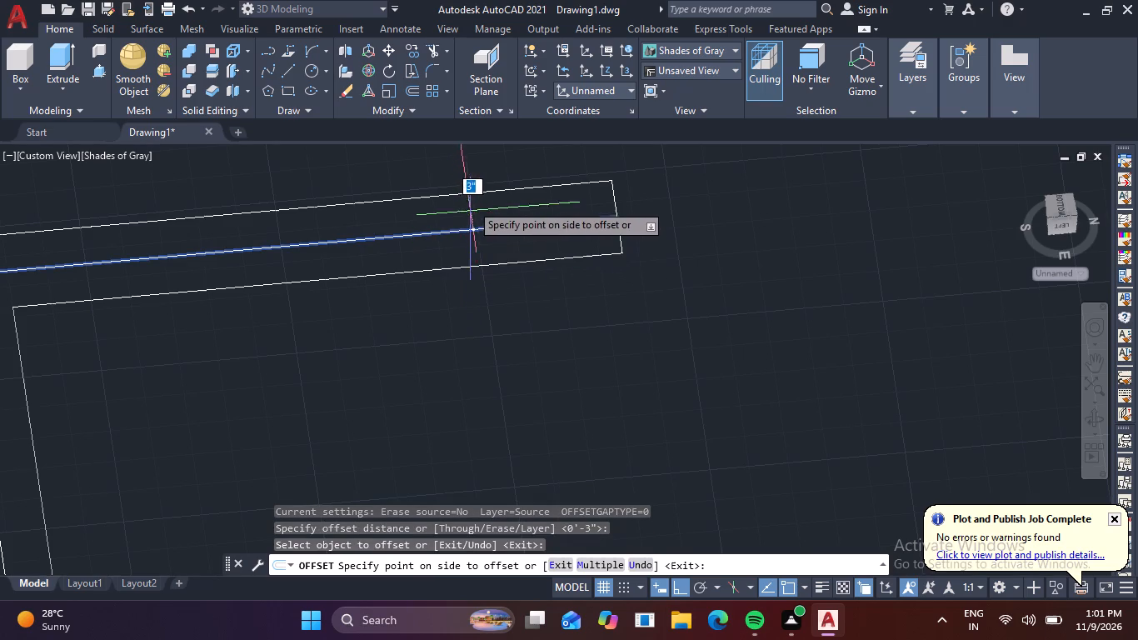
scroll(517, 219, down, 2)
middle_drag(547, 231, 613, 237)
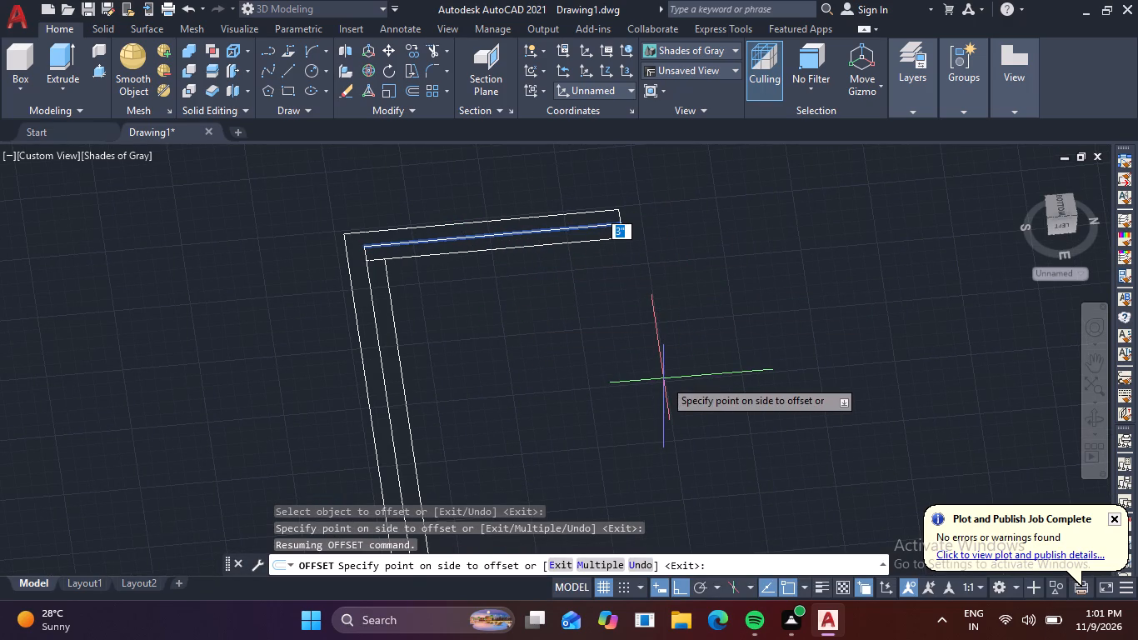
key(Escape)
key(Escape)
Offset the short west return wall's centreline by 0.3" to both its west and east sides.
scroll(570, 245, up, 3)
middle_drag(571, 284, 636, 410)
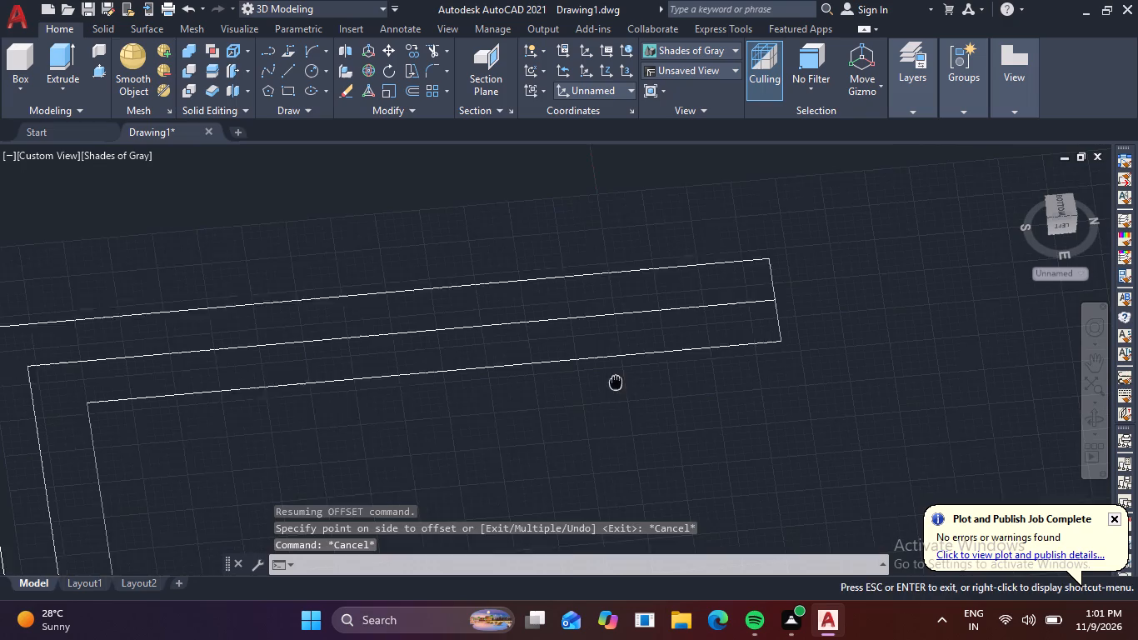
middle_drag(636, 410, 645, 425)
text(o)
key(space)
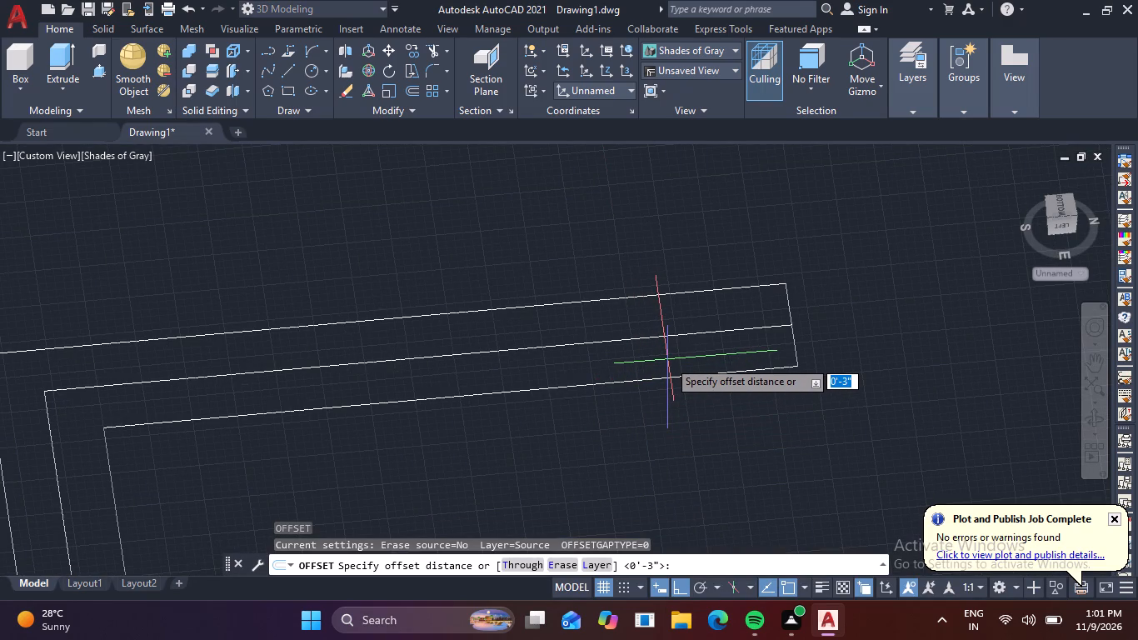
key(period)
key(3)
key(v)
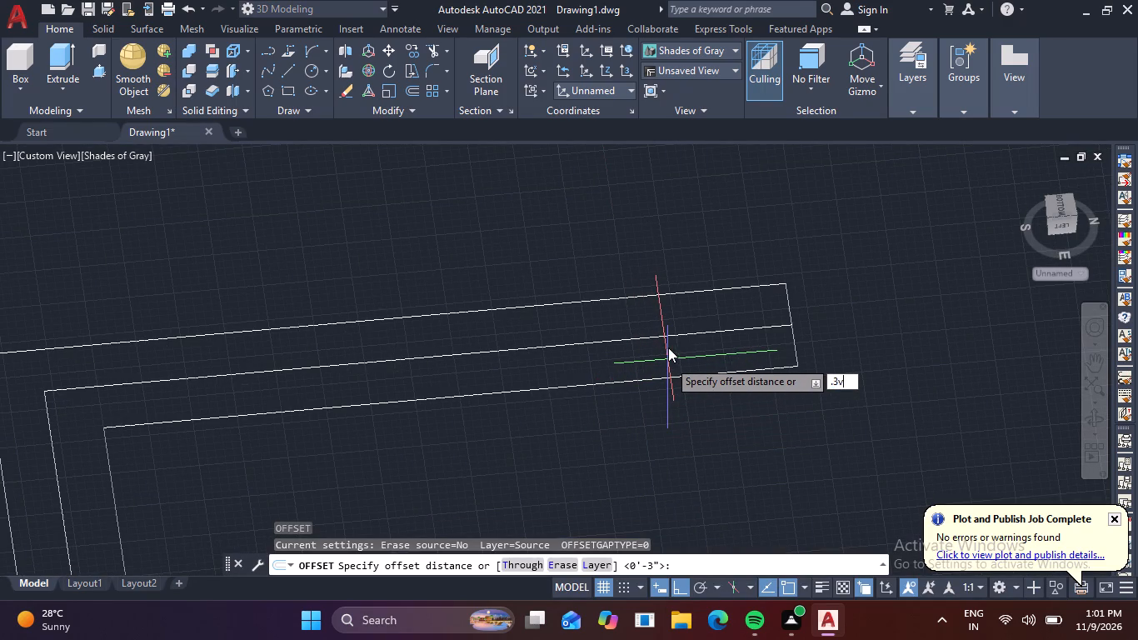
key(backslash)
key(BackSpace)
key(BackSpace)
key(space)
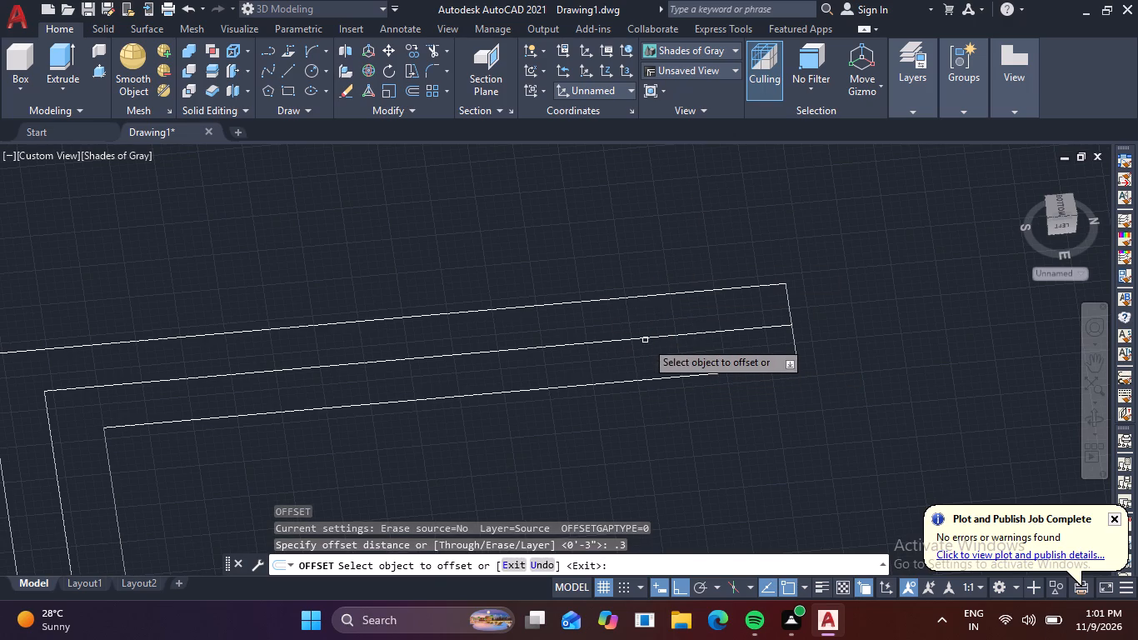
click(646, 341)
click(654, 316)
click(666, 338)
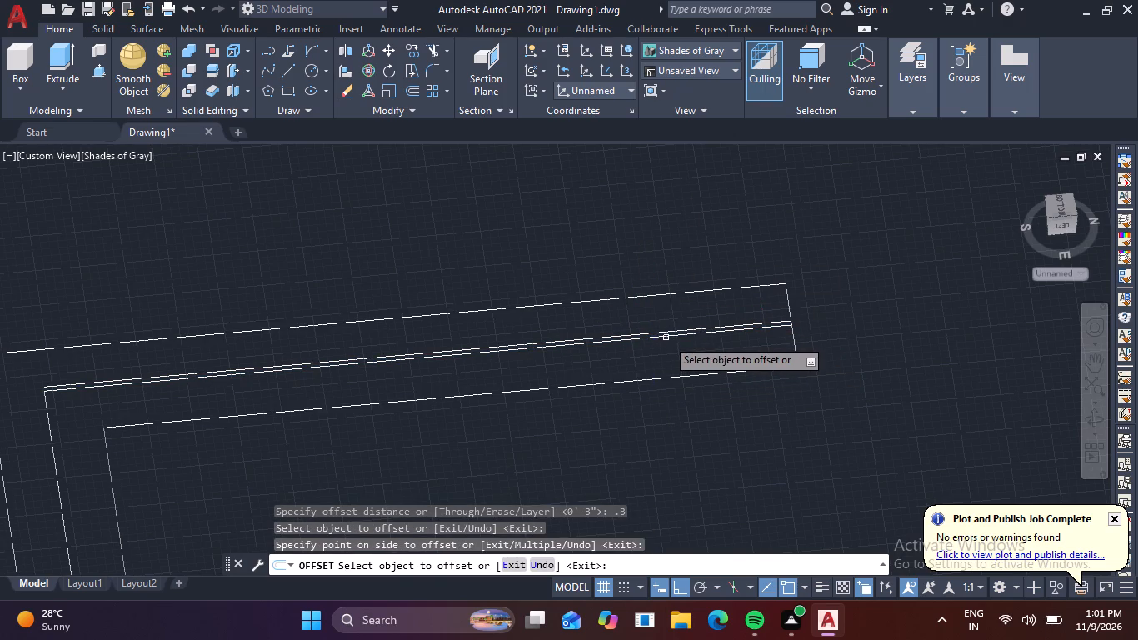
click(669, 359)
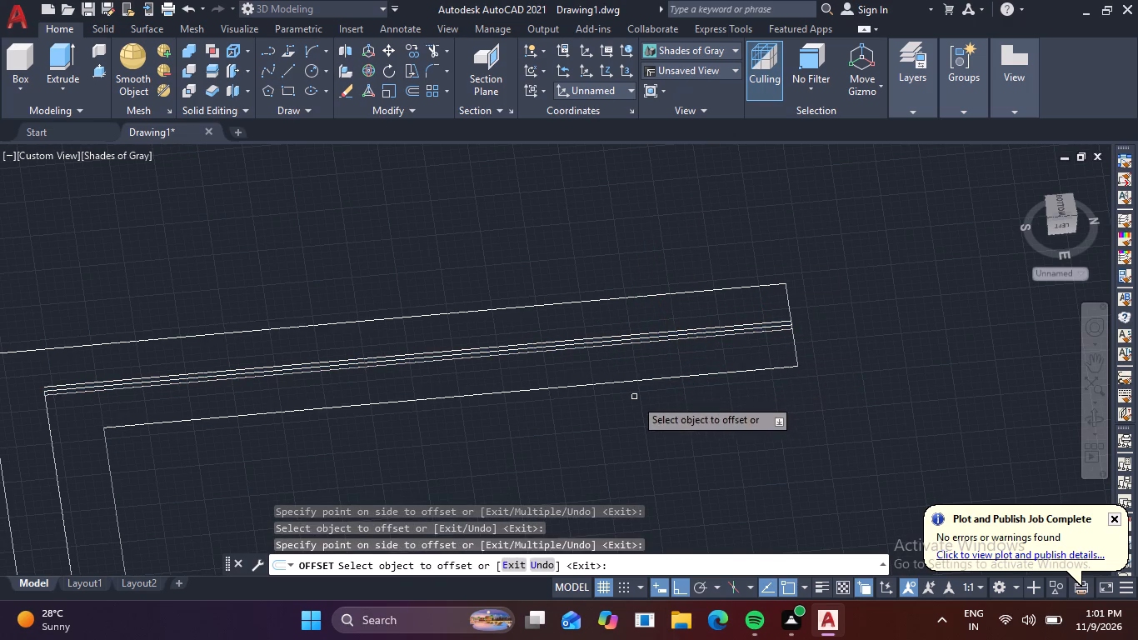
Offset the south end wall's centreline by 0.3" to both its north and south sides.
middle_drag(650, 400, 940, 304)
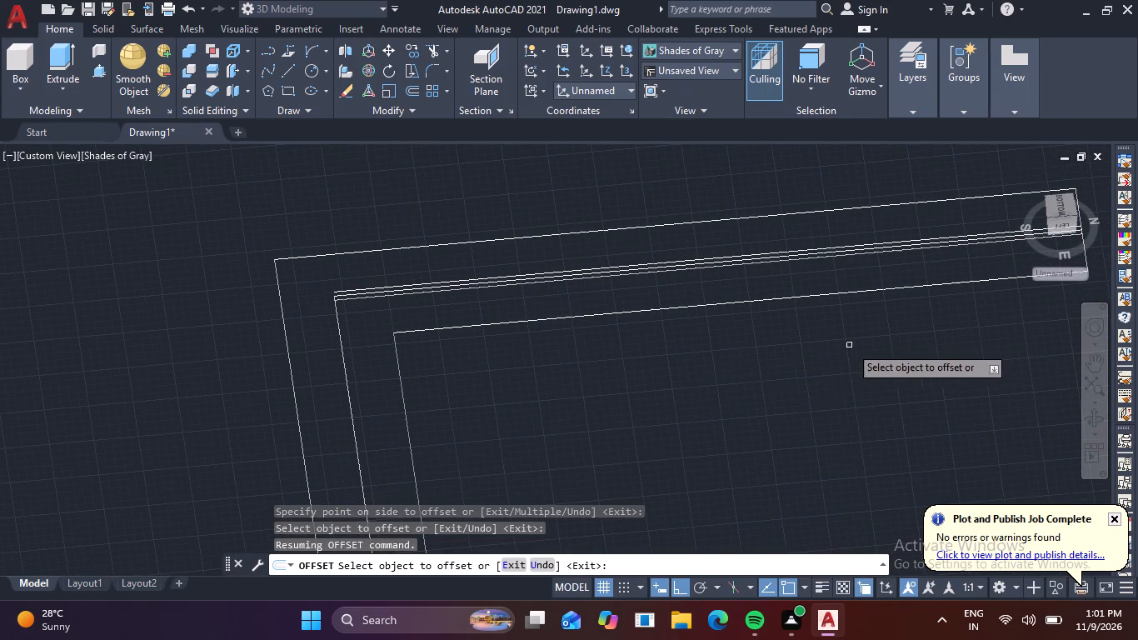
scroll(323, 320, up, 3)
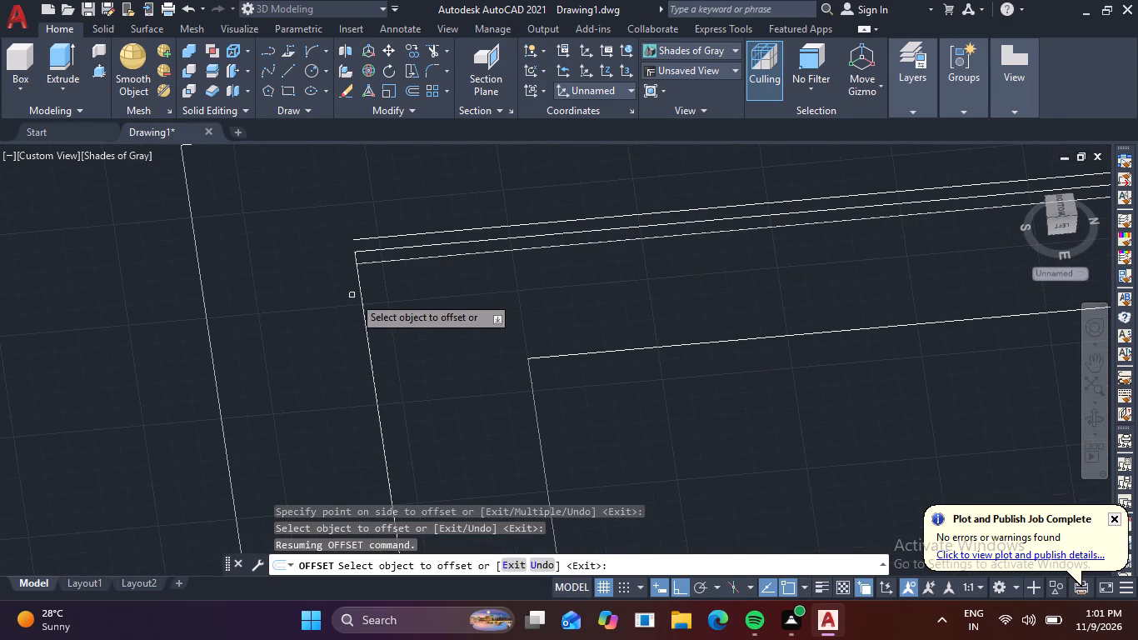
click(361, 300)
click(446, 294)
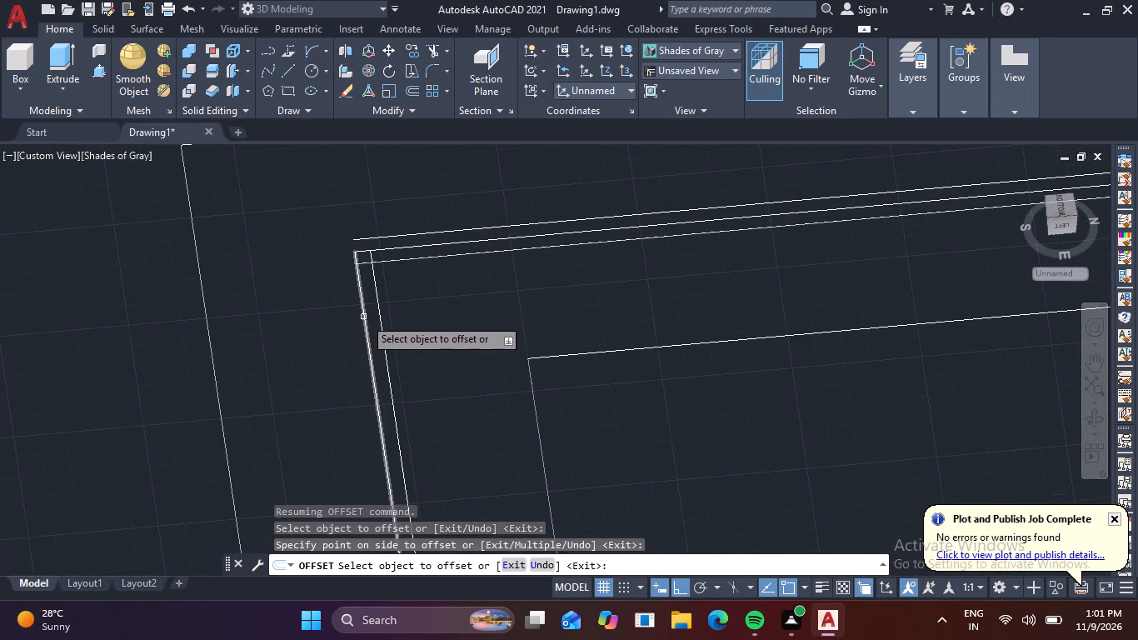
click(364, 317)
click(323, 327)
Offset the centreline of the southern stretch of east wall by 0.3" to both sides.
scroll(377, 325, down, 3)
middle_drag(437, 363, 406, 152)
scroll(441, 311, down, 1)
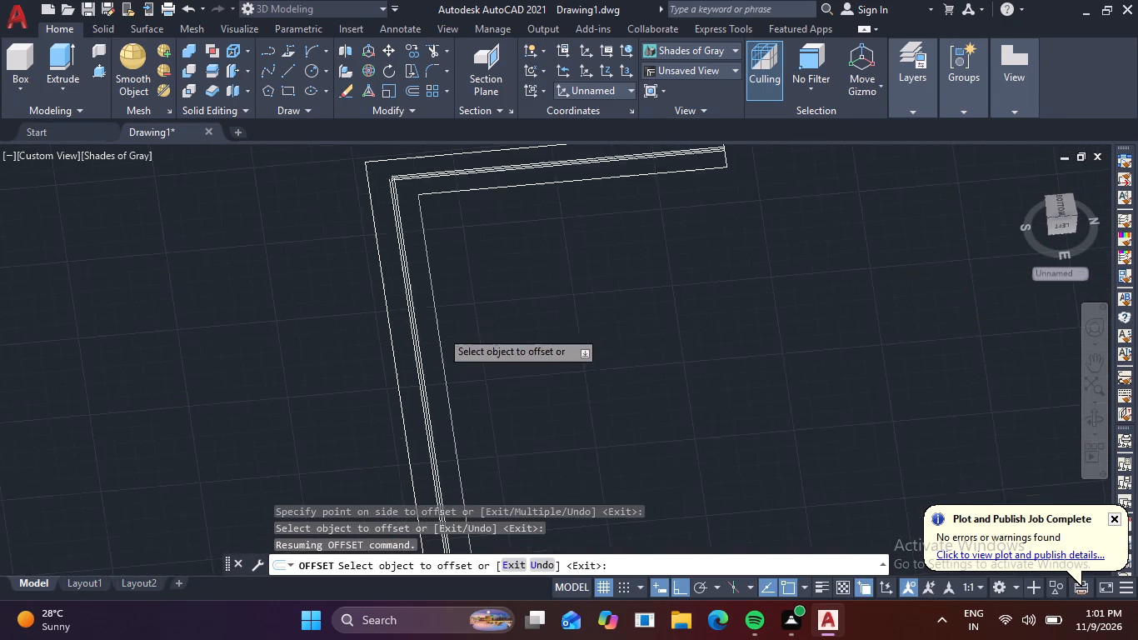
scroll(441, 332, down, 1)
middle_drag(447, 364, 409, 134)
scroll(495, 417, up, 4)
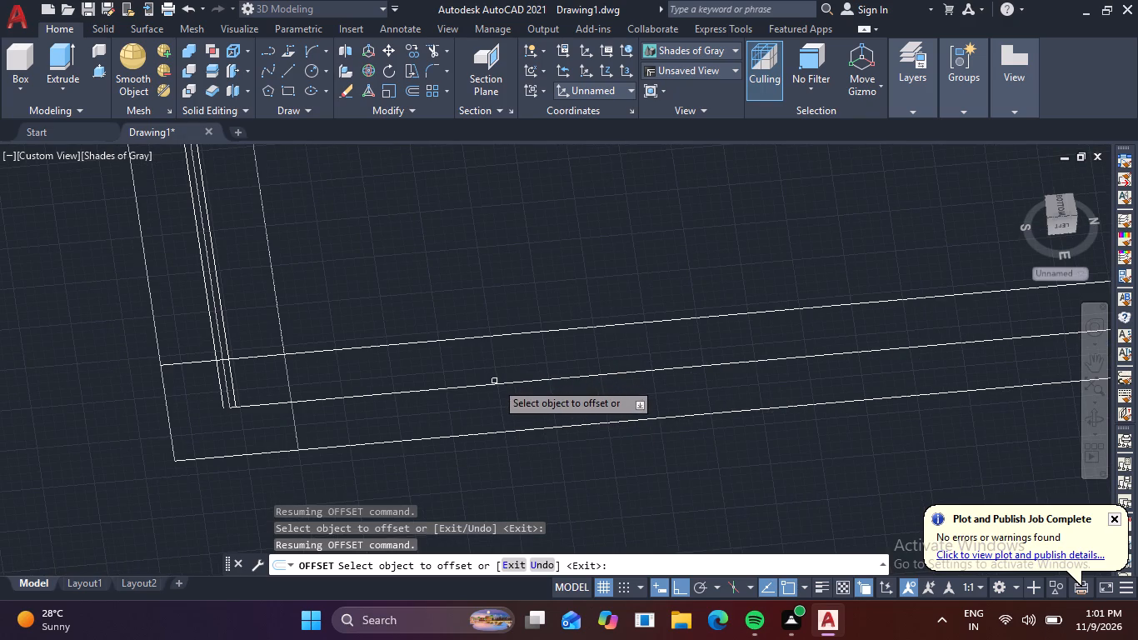
click(501, 382)
click(510, 350)
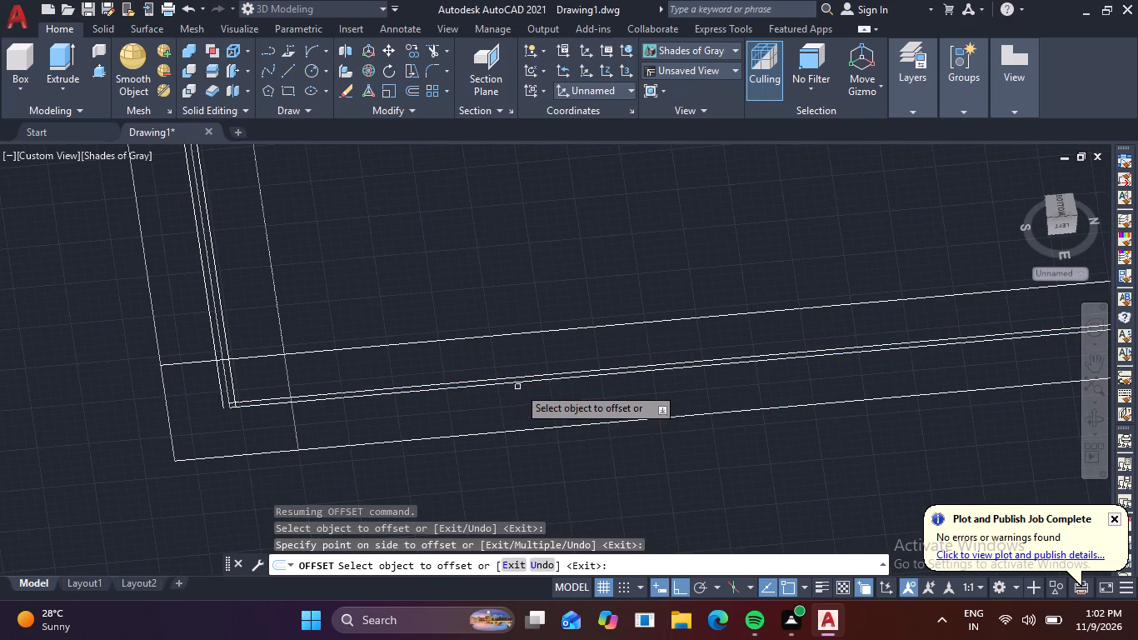
click(520, 382)
click(523, 419)
Offset the centreline of the projecting bay's south side wall by 0.3" to both its north and south sides.
scroll(538, 427, down, 3)
middle_drag(746, 466, 275, 430)
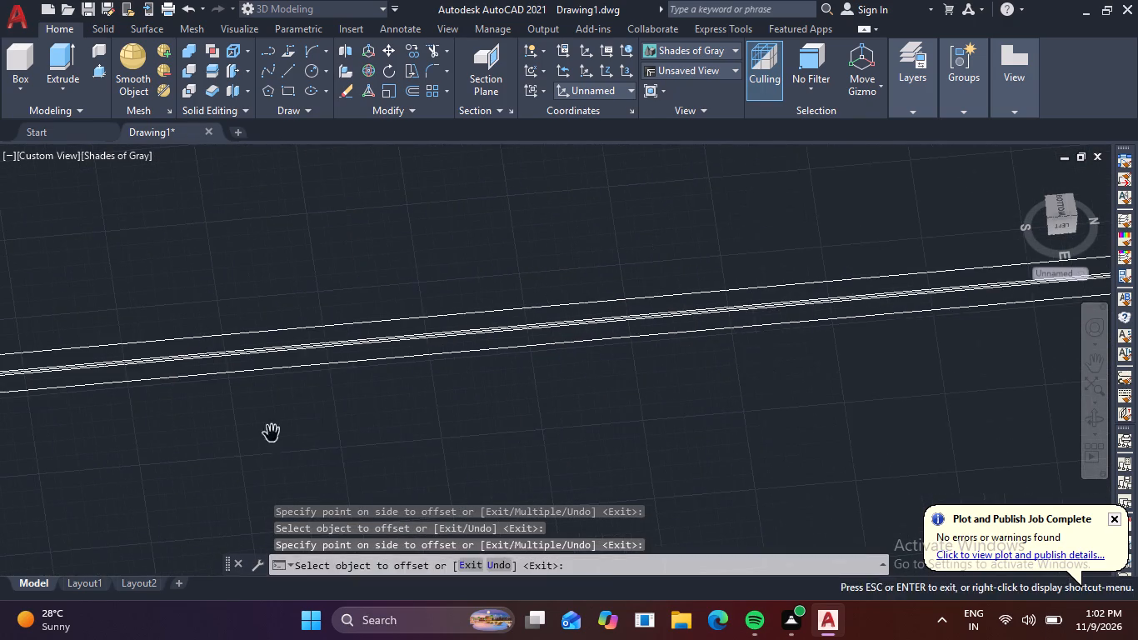
scroll(637, 333, down, 2)
middle_drag(731, 345, 337, 352)
scroll(570, 313, up, 4)
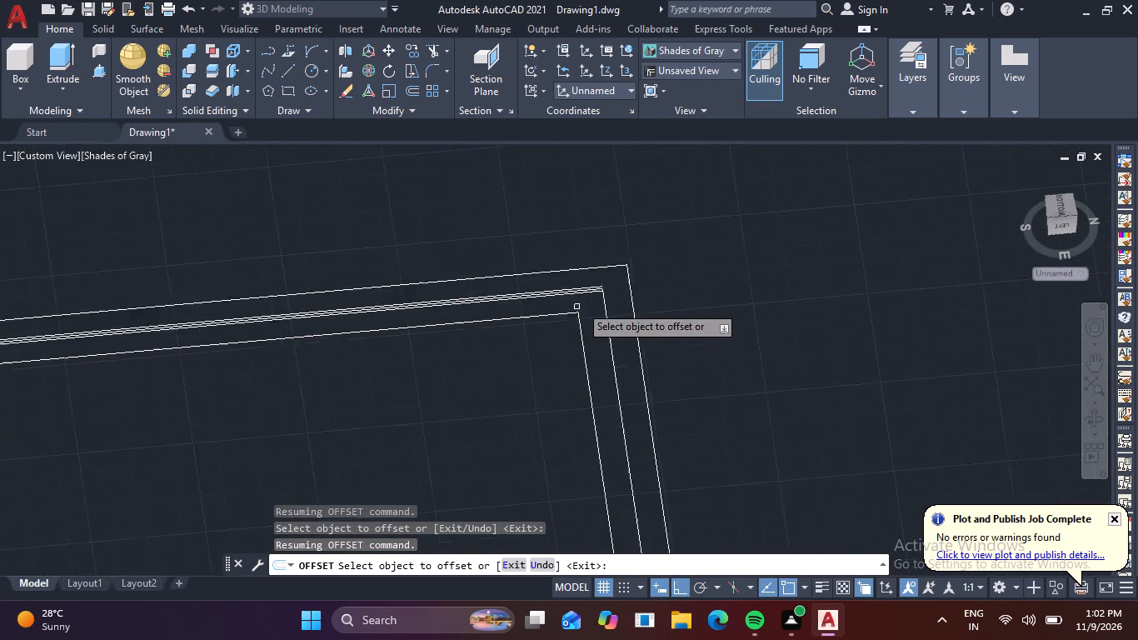
click(611, 299)
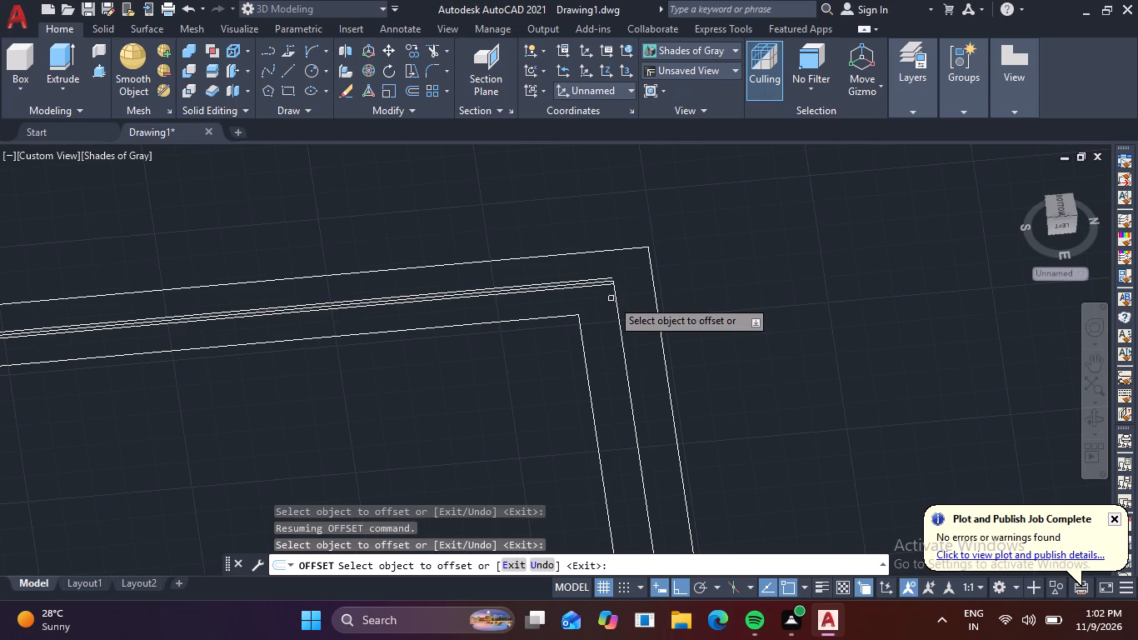
click(618, 301)
click(661, 295)
scroll(622, 320, up, 3)
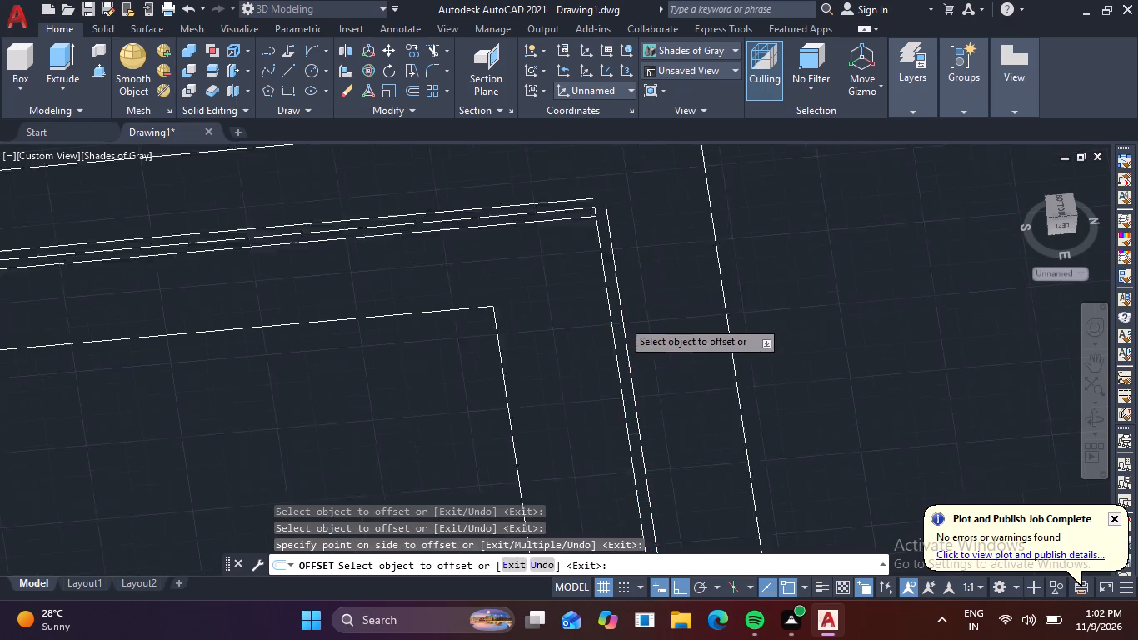
scroll(621, 319, up, 1)
click(605, 309)
scroll(534, 331, down, 4)
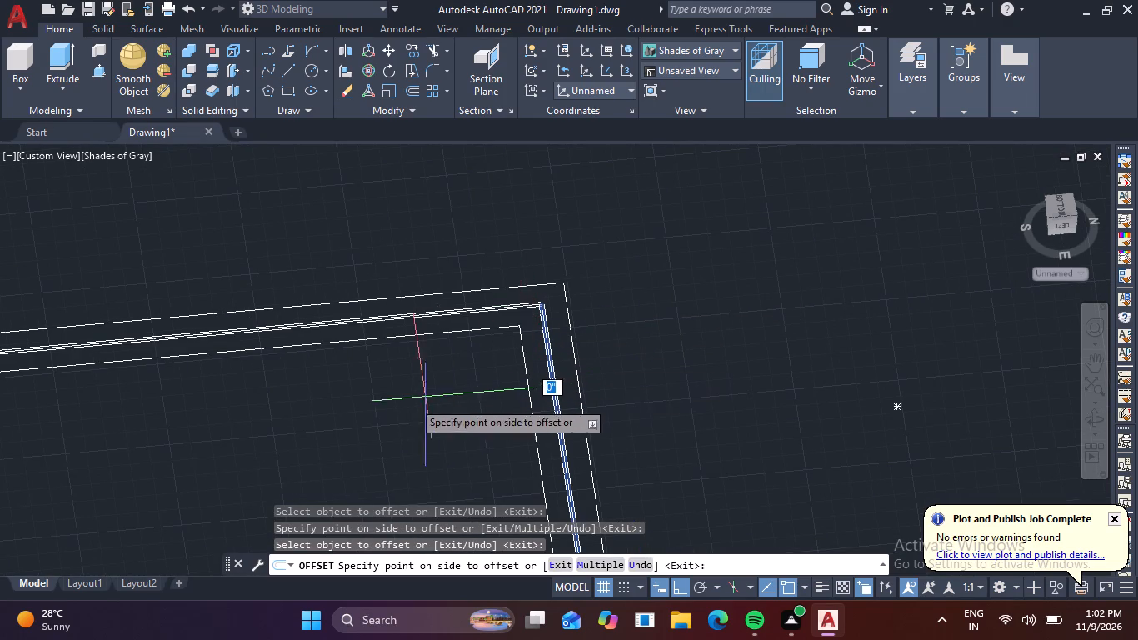
click(383, 408)
Offset the centreline of the projecting bay's east front wall by 0.3" to both sides.
scroll(451, 398, down, 2)
middle_drag(507, 411, 385, 135)
scroll(427, 338, up, 4)
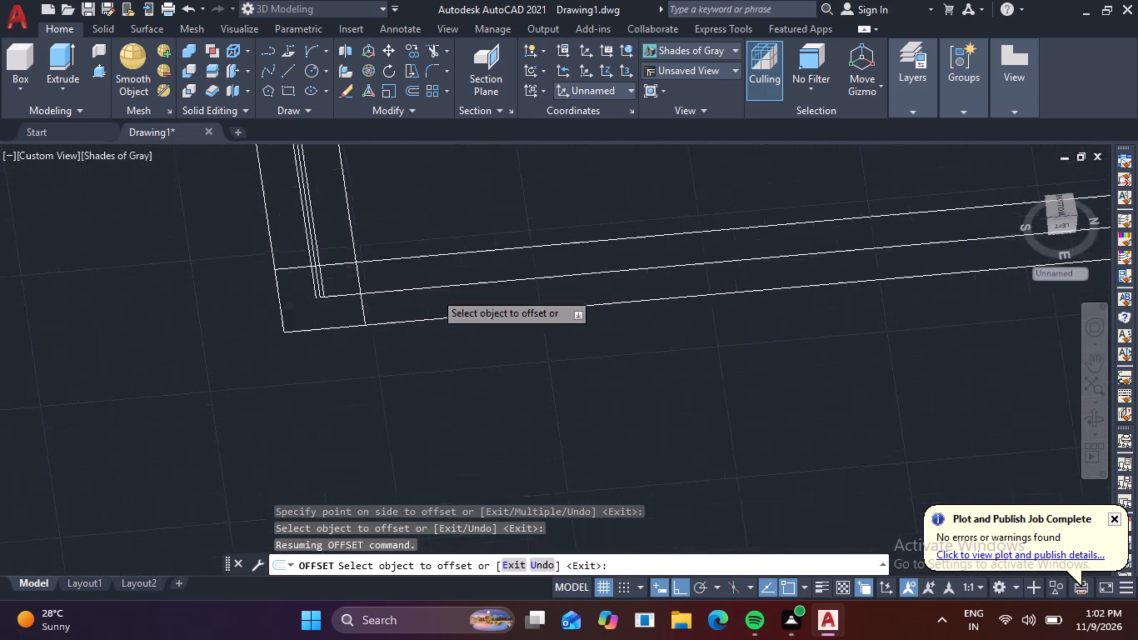
scroll(434, 290, up, 1)
click(437, 264)
click(433, 216)
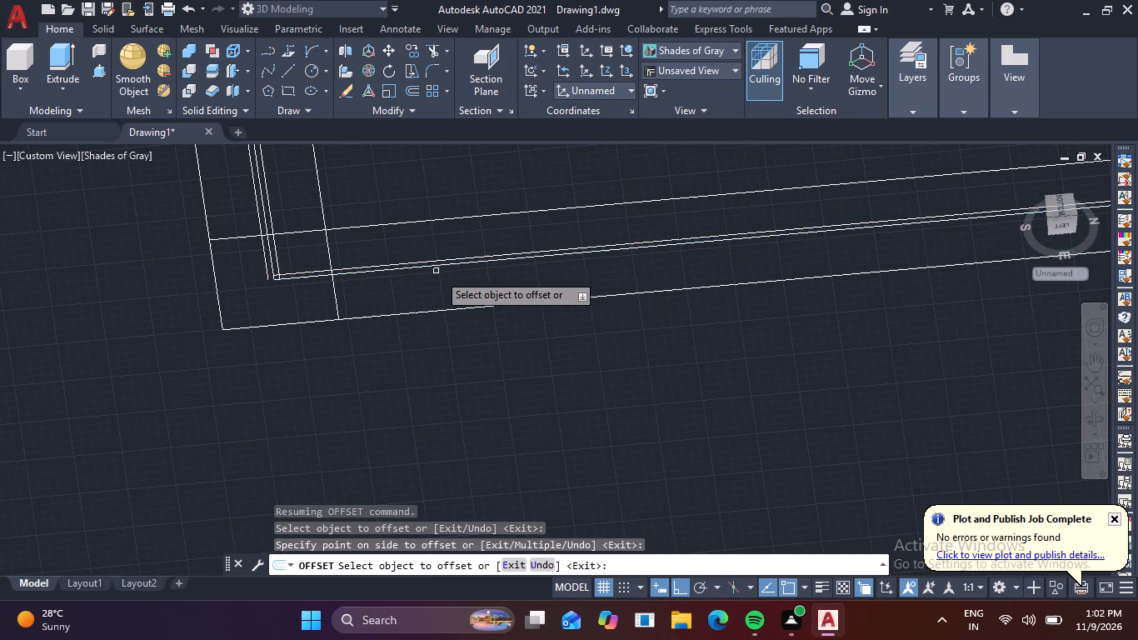
click(445, 266)
click(434, 315)
Offset the centreline of the projecting bay's north side wall by 0.3" to both its north and south sides.
scroll(452, 327, down, 2)
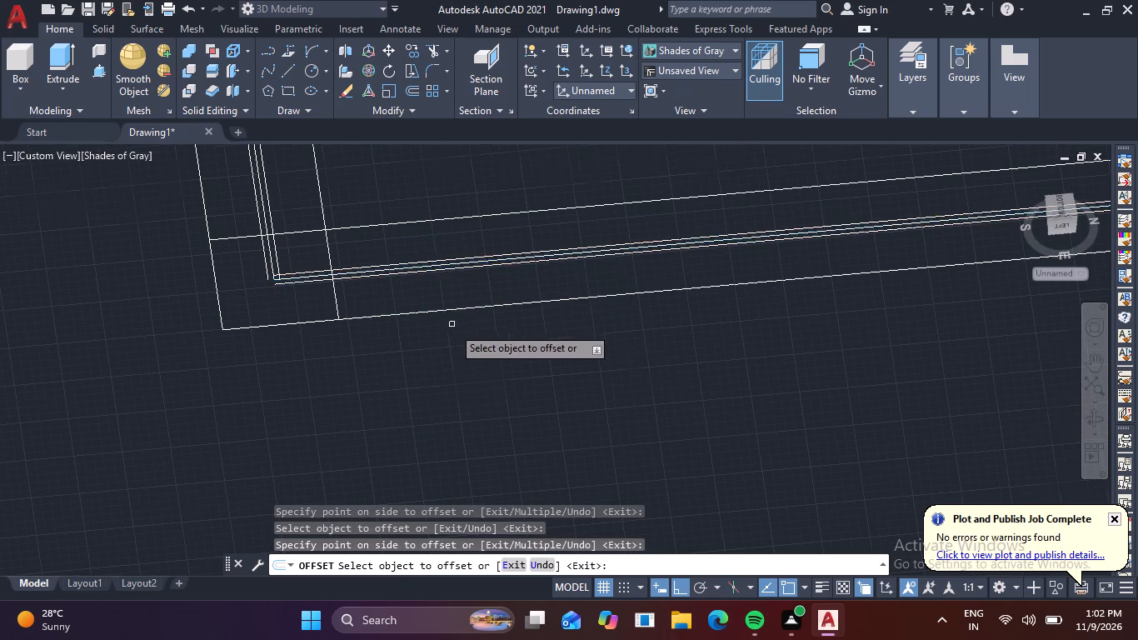
scroll(452, 328, down, 2)
middle_drag(644, 314, 171, 337)
scroll(571, 210, up, 5)
middle_drag(532, 283, 535, 342)
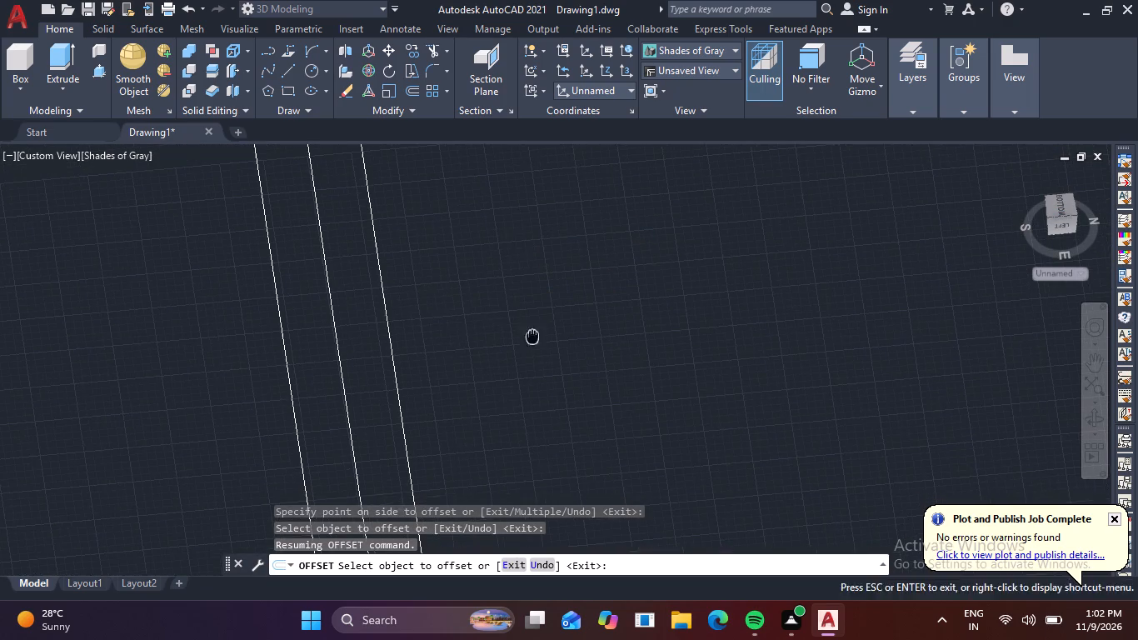
middle_drag(535, 342, 535, 342)
click(330, 276)
click(418, 262)
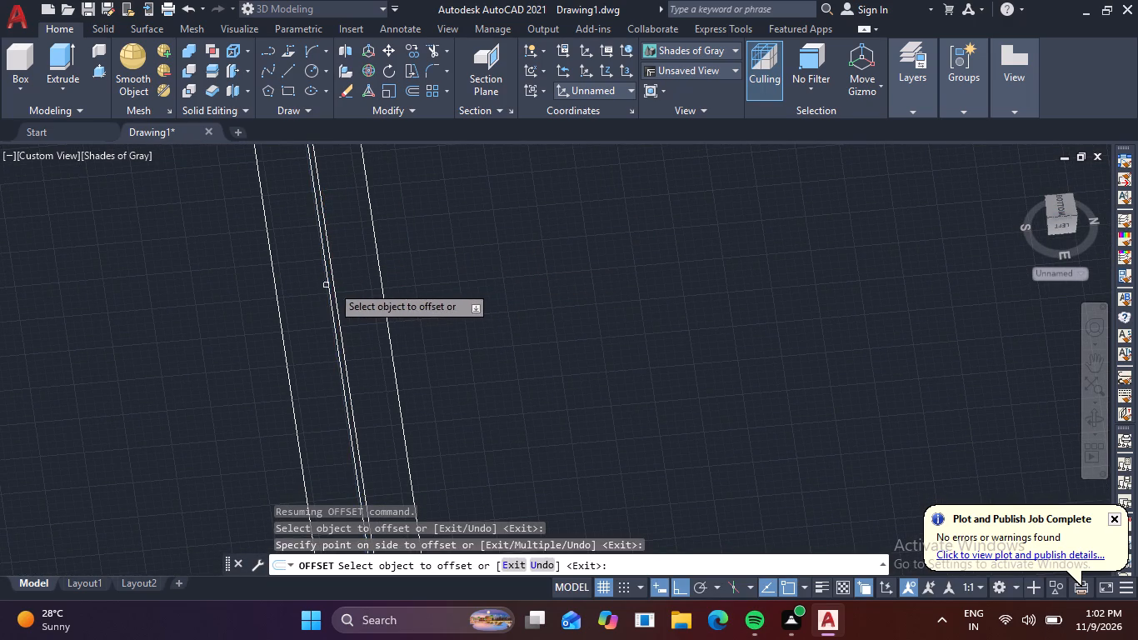
click(329, 286)
click(271, 308)
Offset the centreline of the east wall stretch north of the bay by 0.3" to both sides.
scroll(307, 295, down, 4)
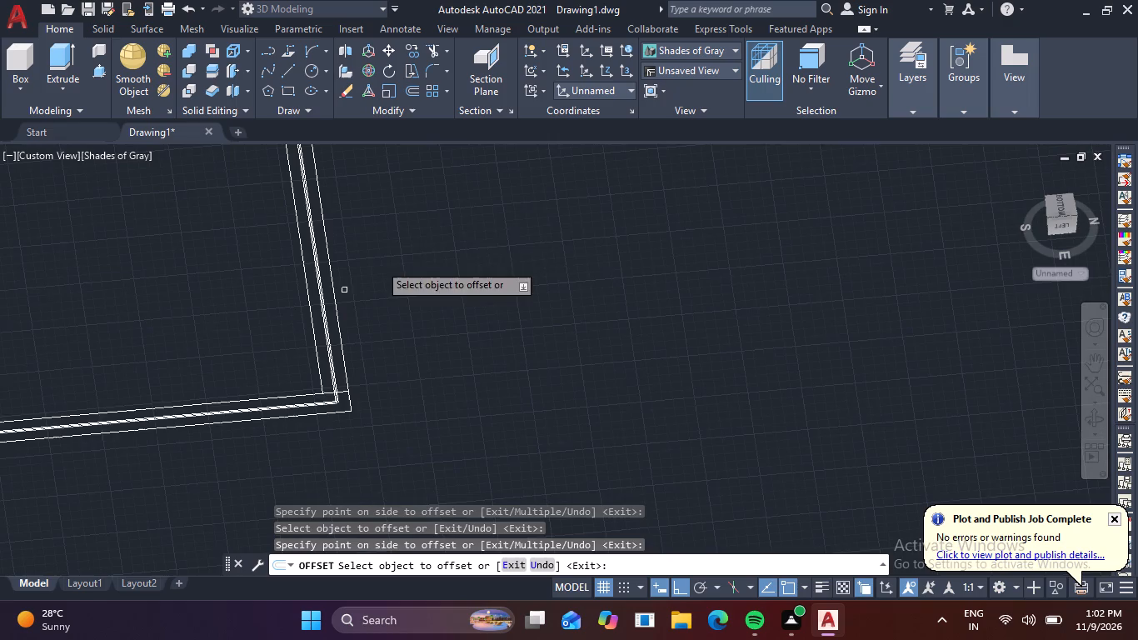
scroll(432, 201, down, 1)
middle_drag(437, 217, 415, 444)
scroll(401, 362, up, 4)
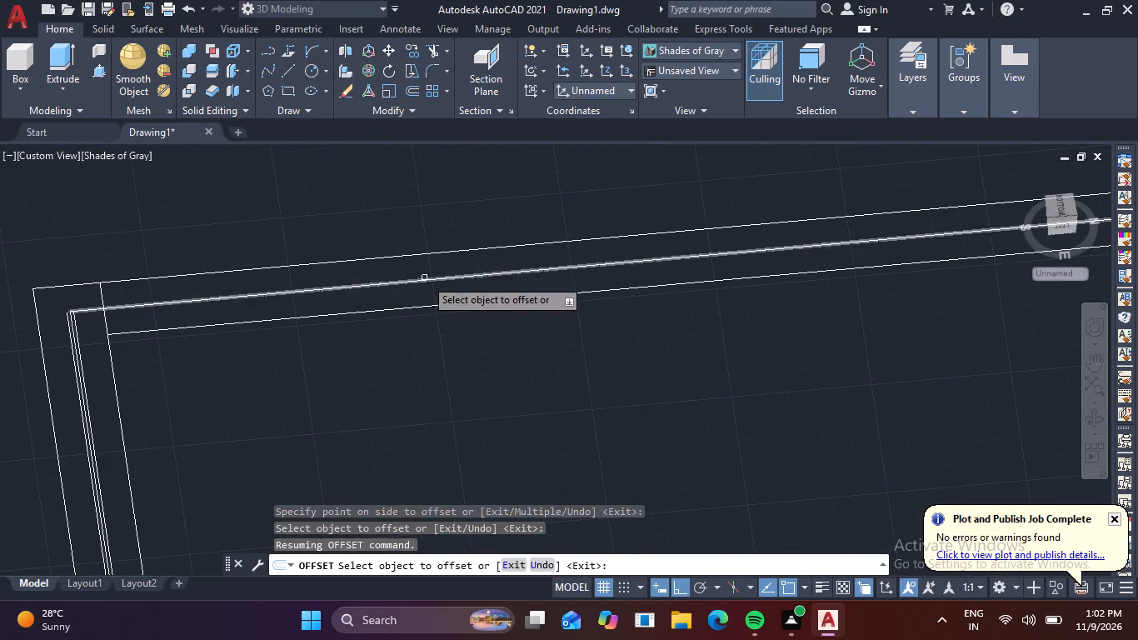
click(428, 277)
click(438, 278)
click(437, 238)
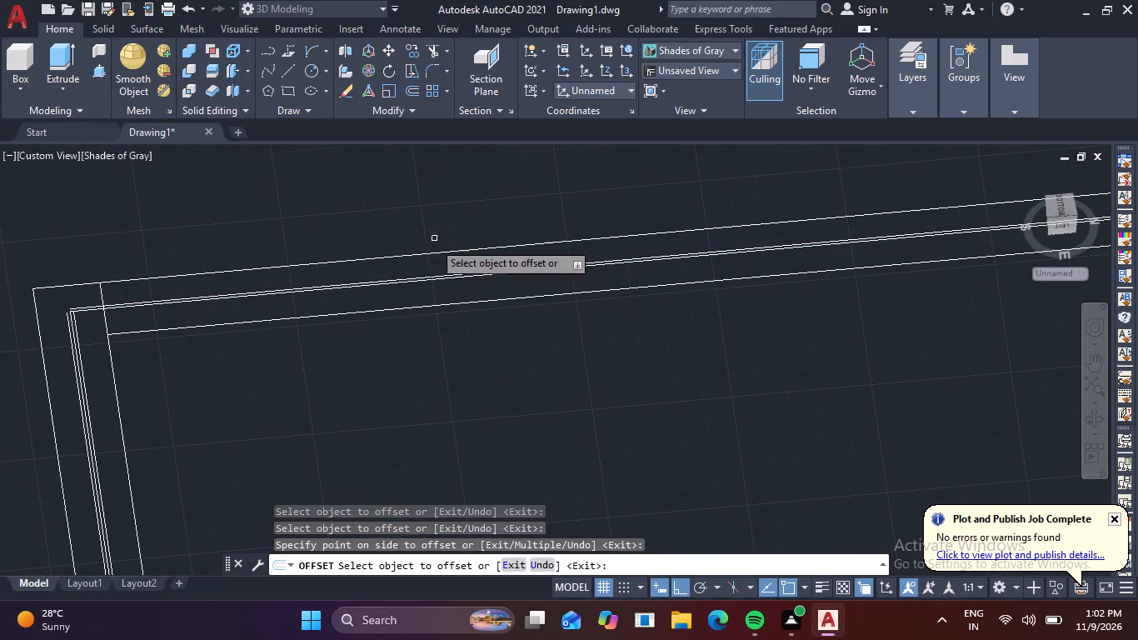
click(433, 280)
click(414, 328)
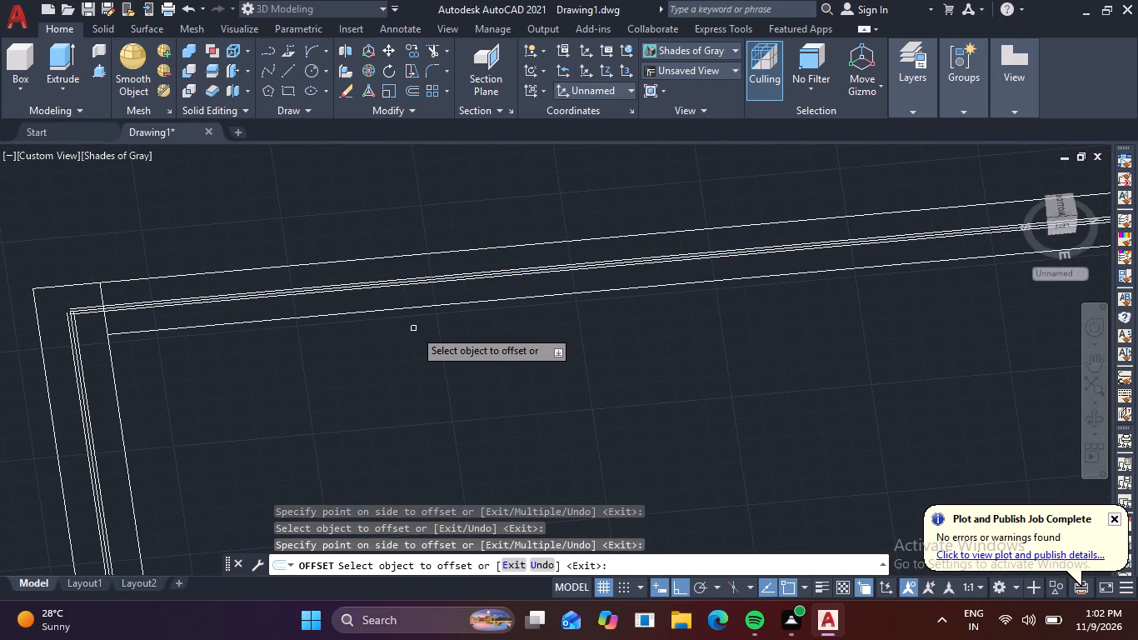
key(Escape)
Fillet the two 0.3" offset line pairs at zero radius where the bay's north side wall meets the northern east wall stretch.
text(f)
key(space)
scroll(48, 336, up, 4)
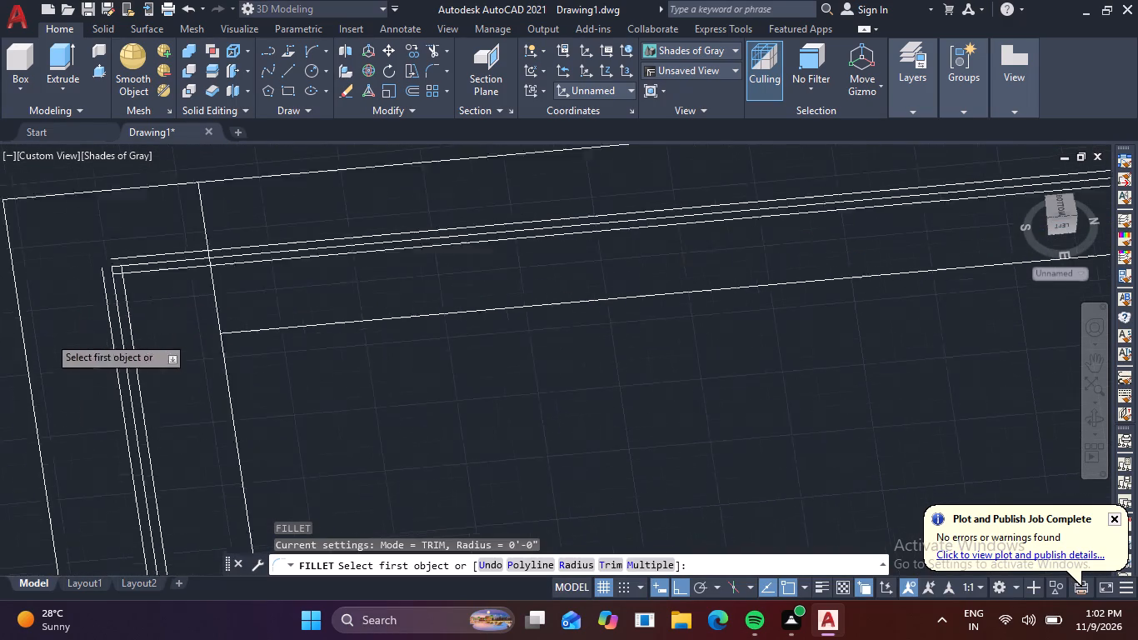
scroll(183, 280, up, 1)
middle_click(232, 376)
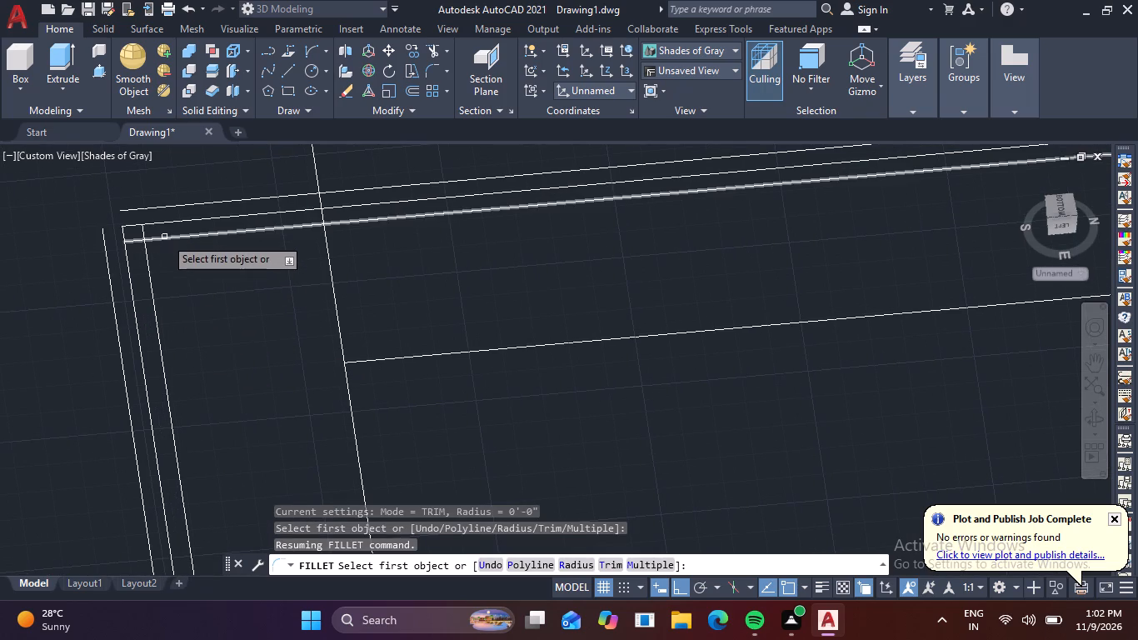
click(165, 237)
click(147, 261)
key(space)
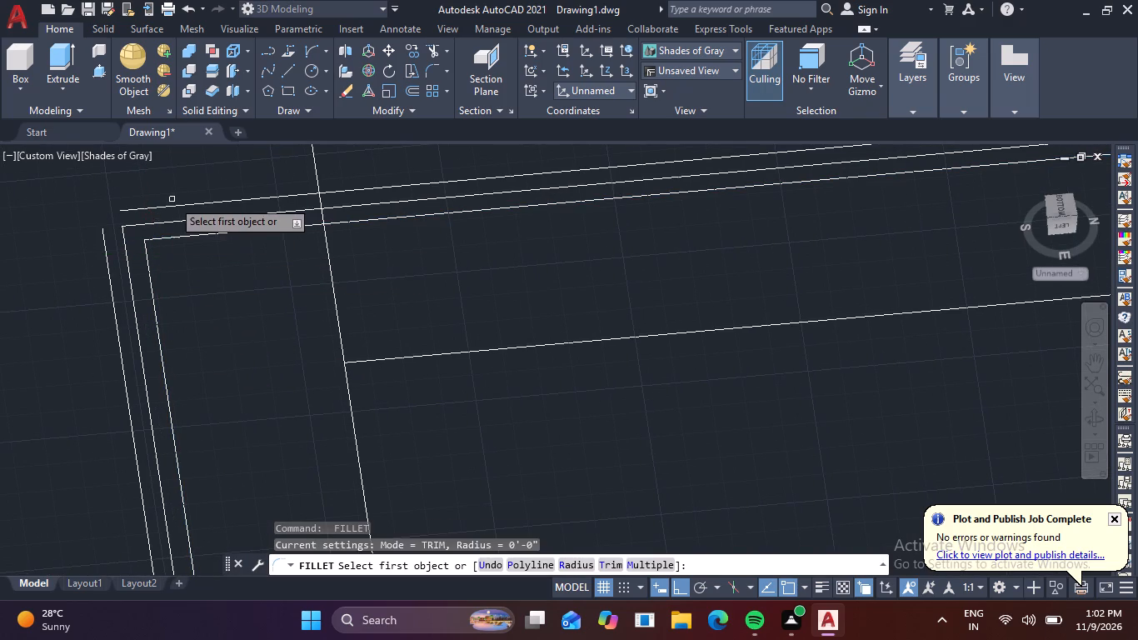
click(172, 205)
click(107, 257)
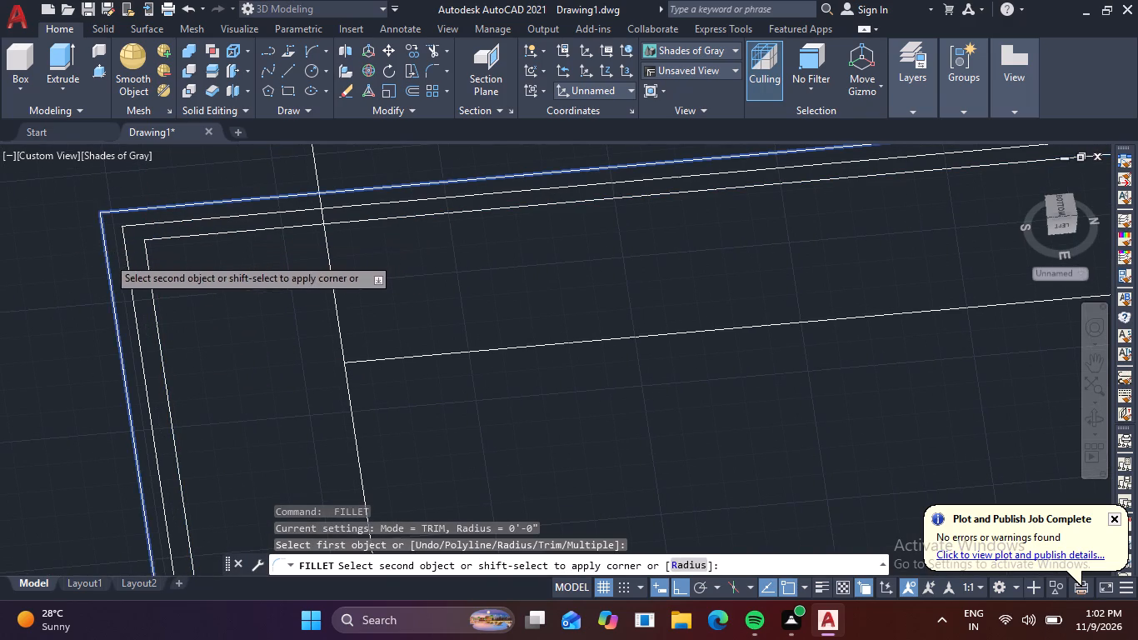
Fillet the outer and inner 0.3" offset lines at zero radius at the bay's northeast corner.
scroll(157, 251, down, 4)
scroll(490, 305, down, 1)
scroll(362, 276, up, 4)
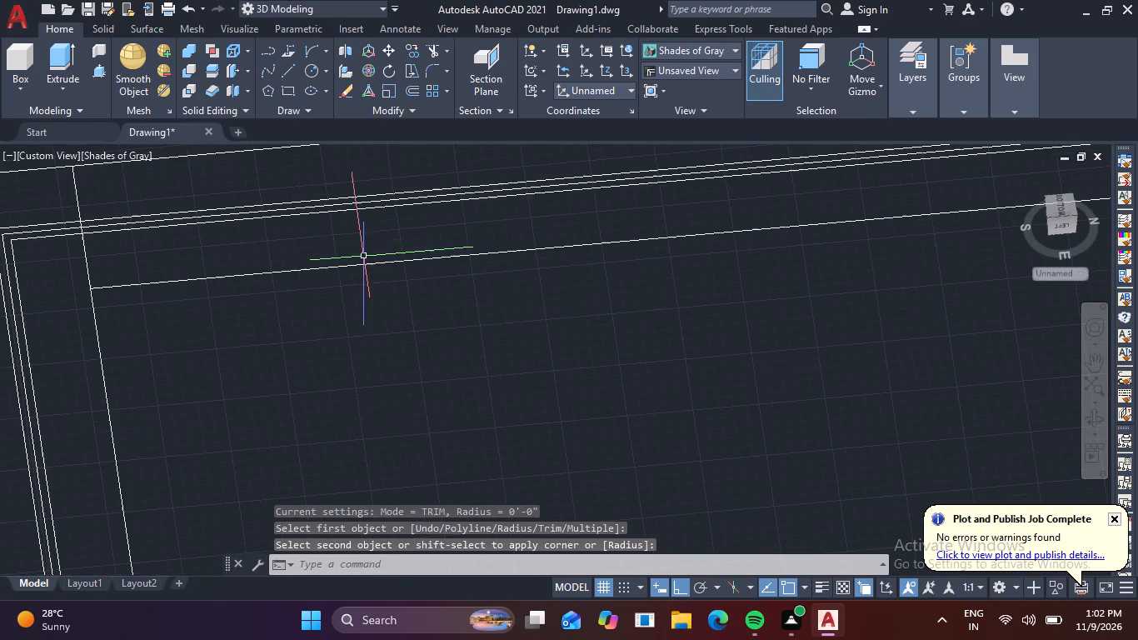
scroll(373, 250, down, 3)
middle_drag(367, 397, 417, 167)
middle_drag(362, 458, 286, 112)
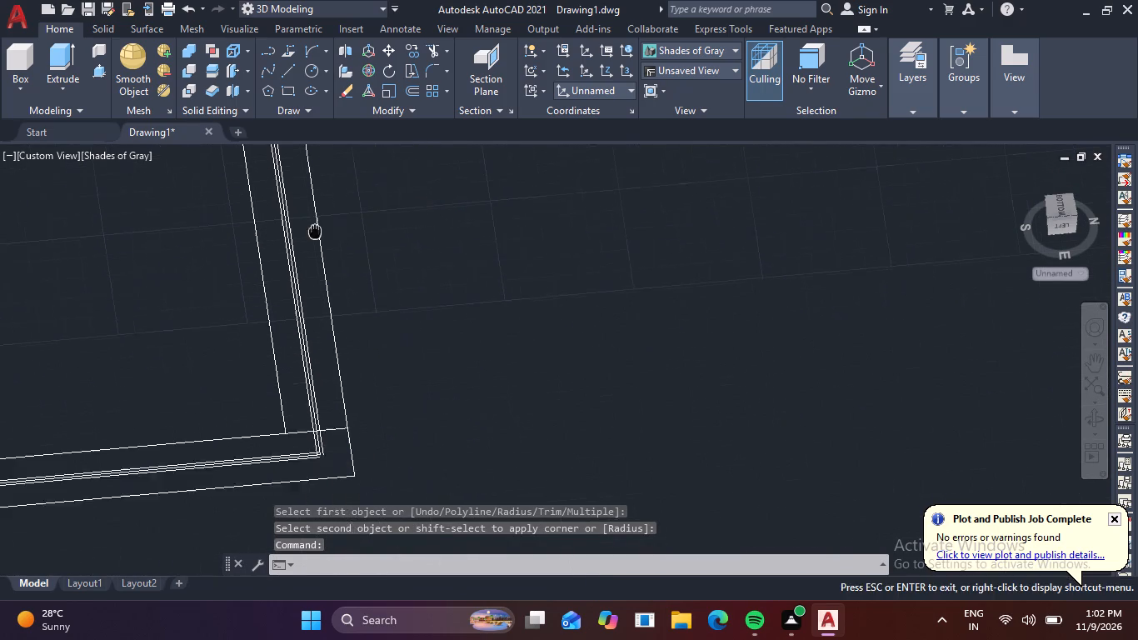
middle_drag(286, 112, 286, 88)
scroll(301, 460, up, 6)
middle_drag(361, 312, 375, 439)
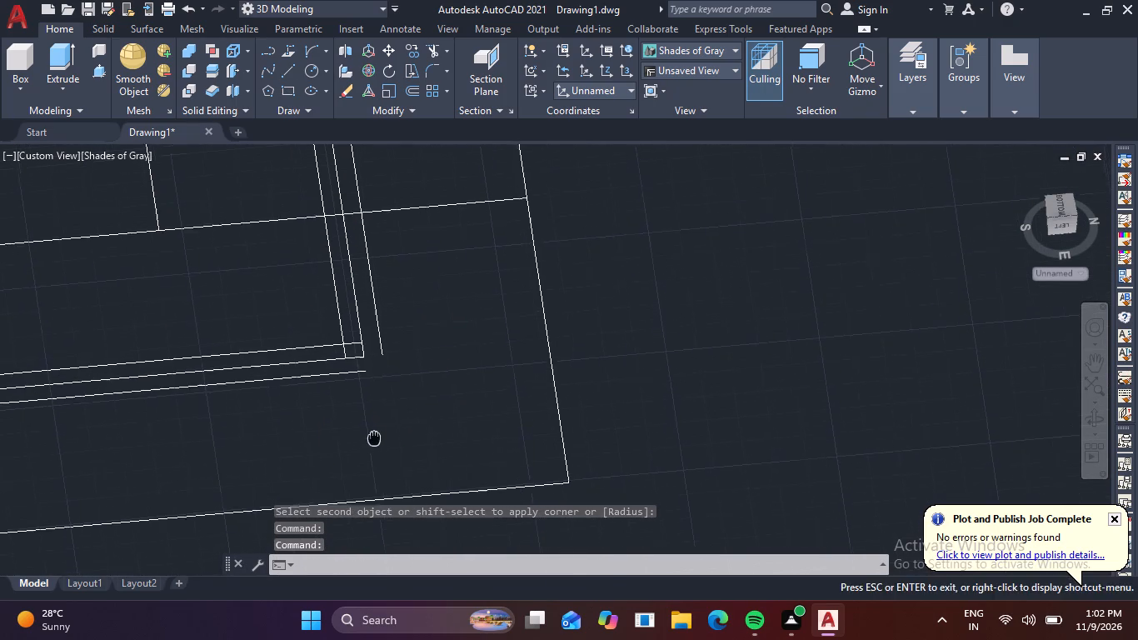
scroll(375, 439, up, 1)
key(Escape)
key(Escape)
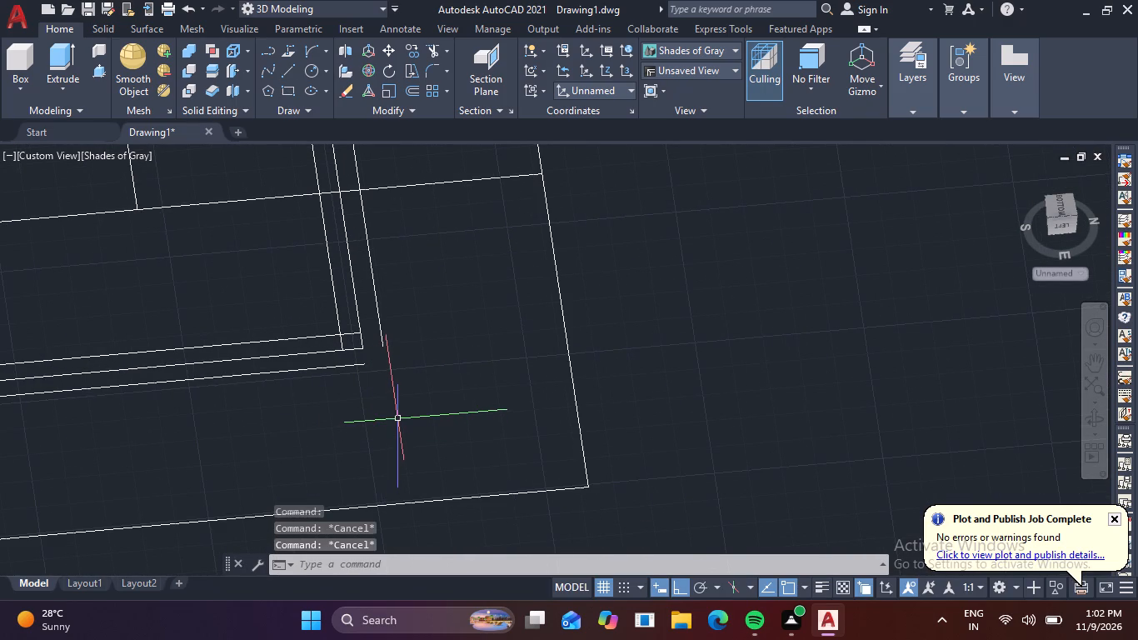
key(f)
key(space)
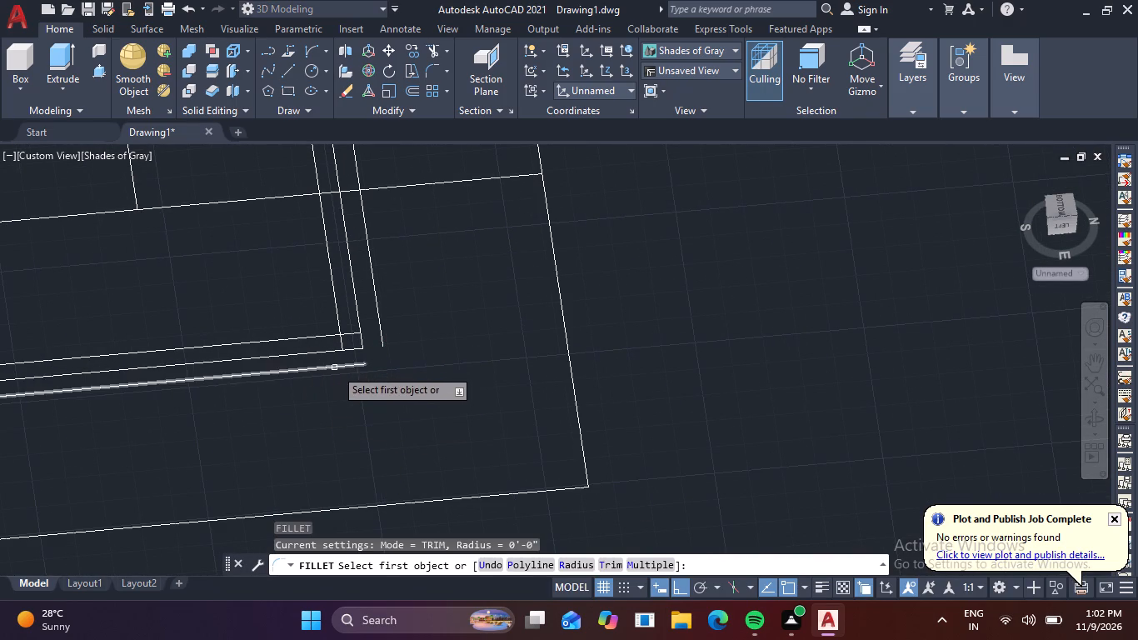
click(335, 368)
click(383, 337)
key(space)
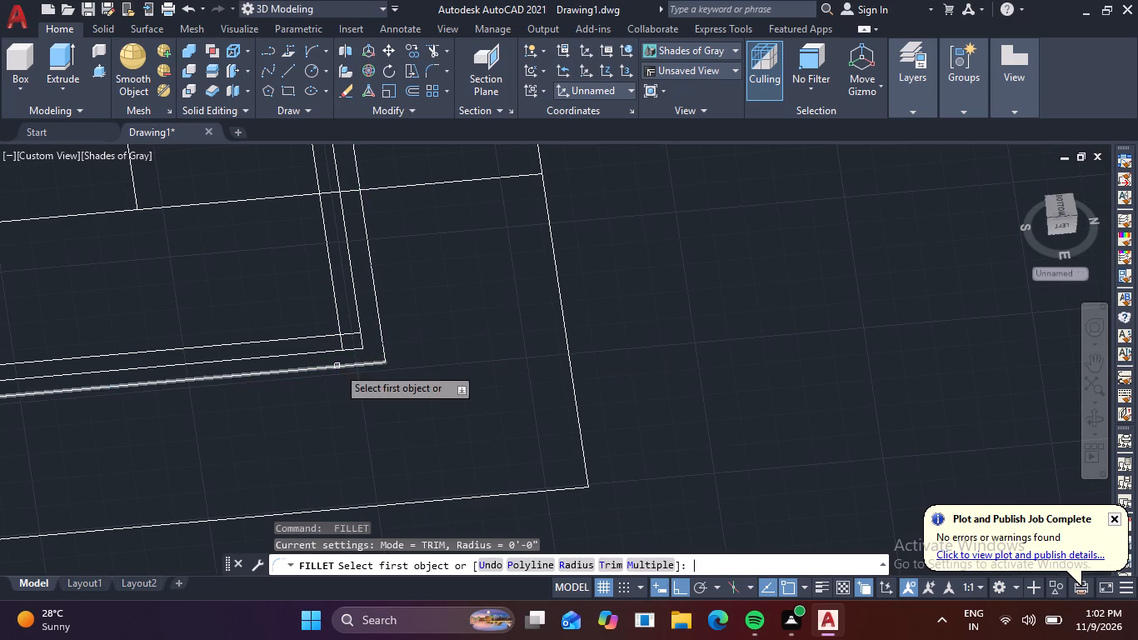
click(327, 332)
click(332, 338)
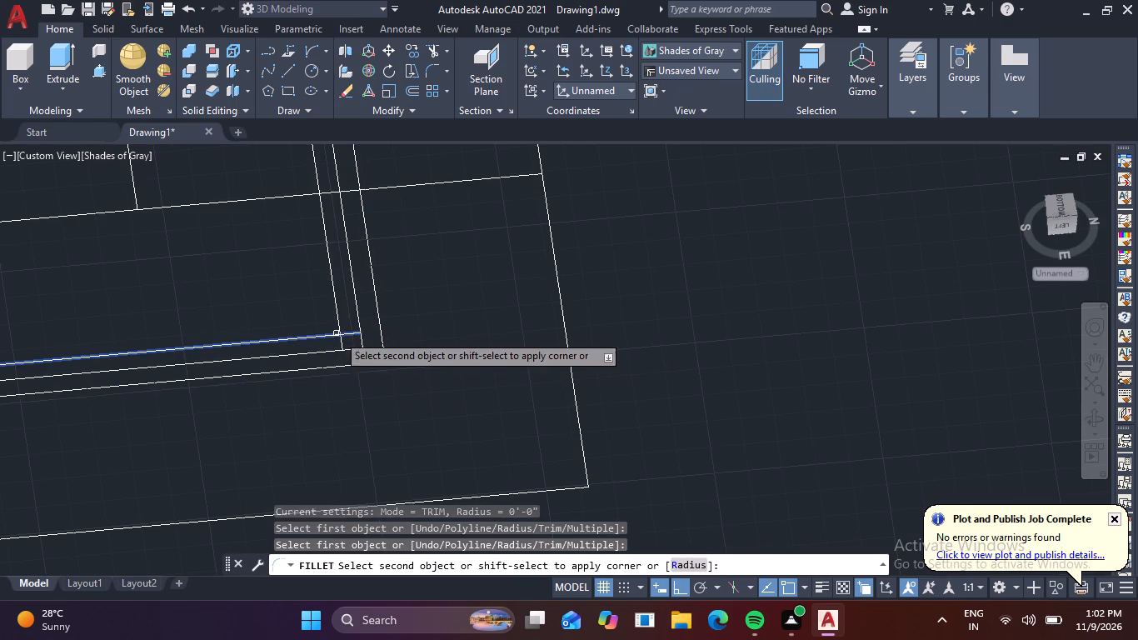
click(341, 327)
Fillet the outer and inner 0.3" offset lines at zero radius at the bay's southeast corner.
scroll(377, 325, down, 4)
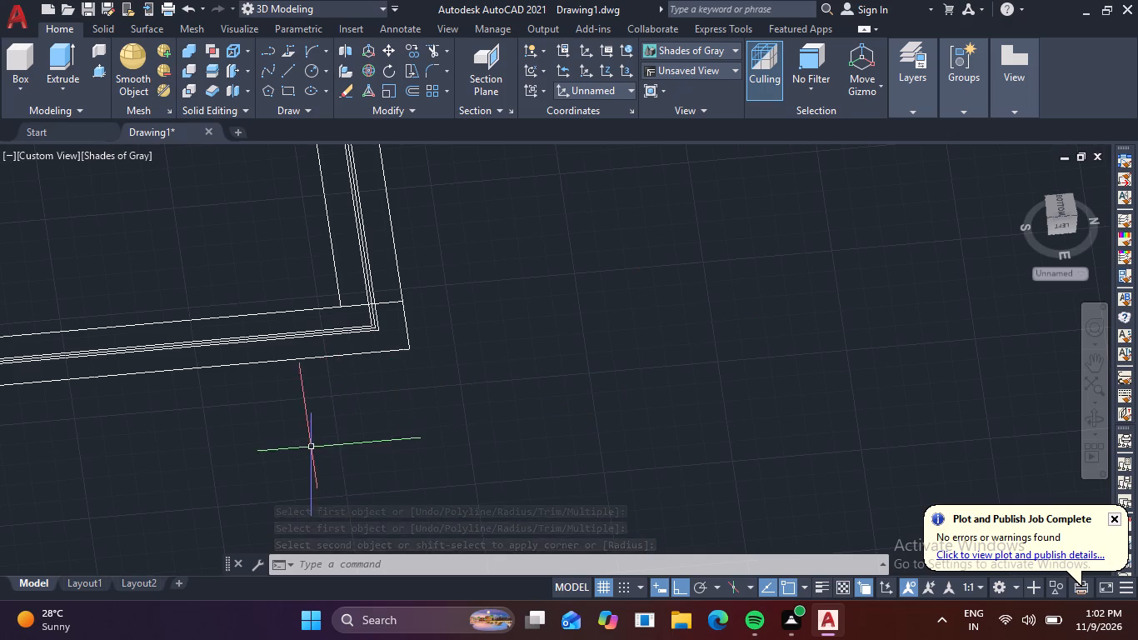
middle_drag(318, 443, 998, 408)
scroll(918, 432, down, 2)
scroll(122, 417, up, 5)
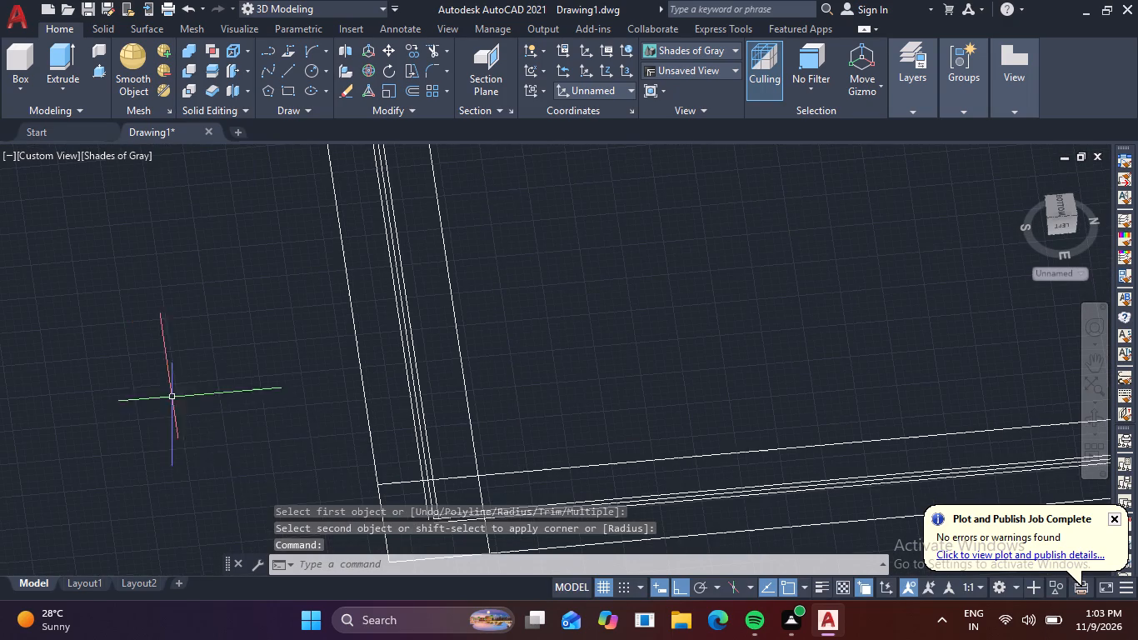
middle_drag(497, 490, 432, 393)
key(space)
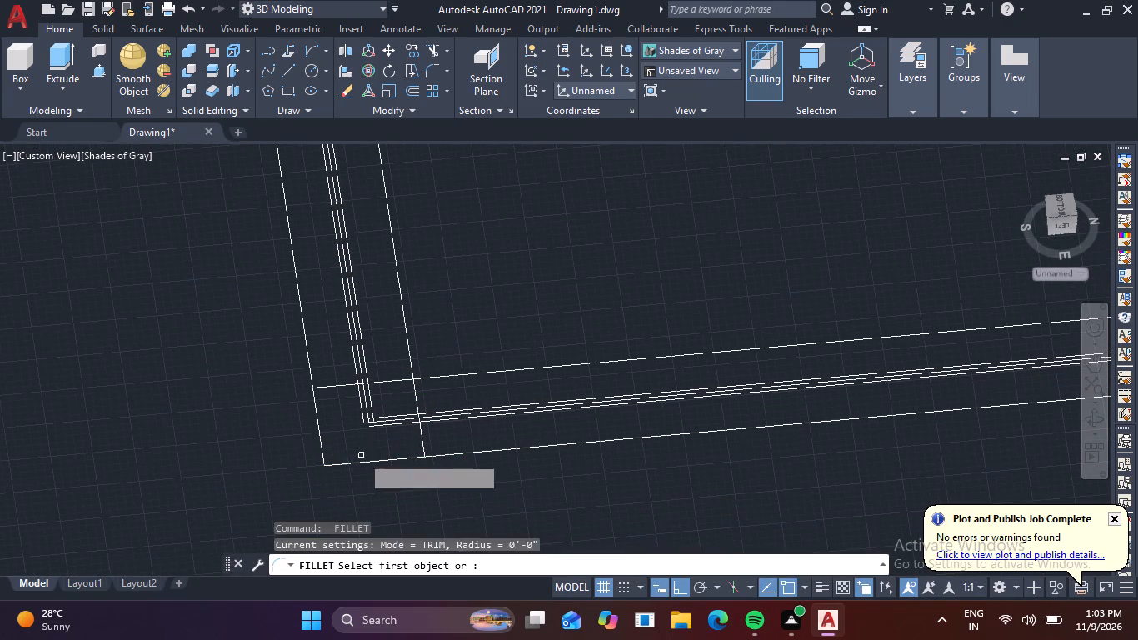
scroll(383, 444, up, 3)
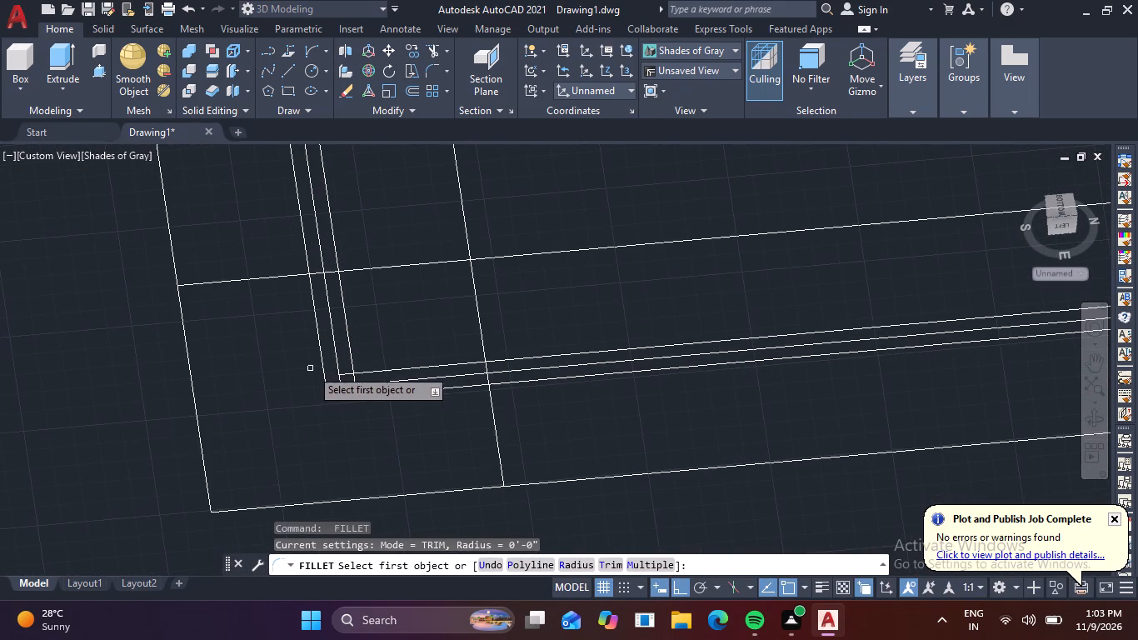
click(324, 367)
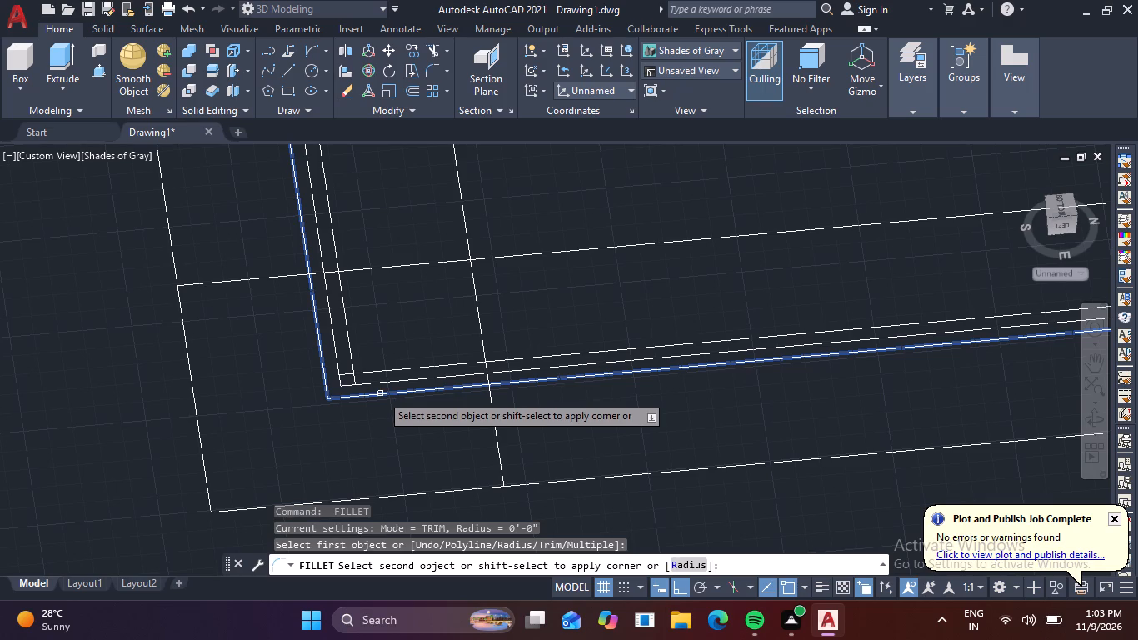
click(381, 394)
key(space)
scroll(336, 361, up, 3)
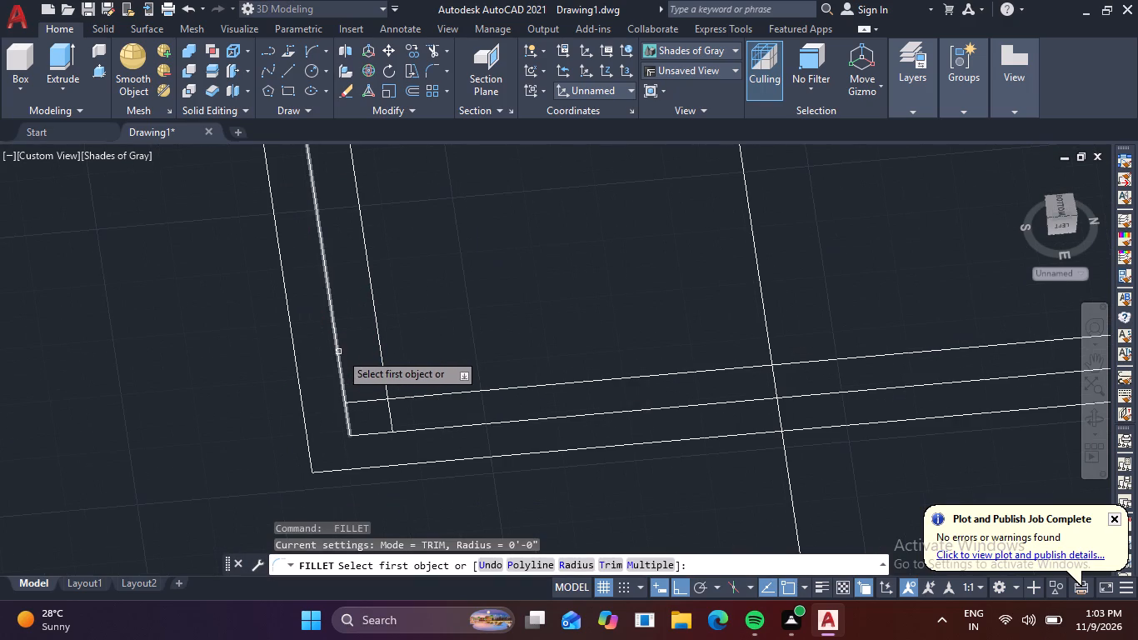
click(382, 352)
click(427, 393)
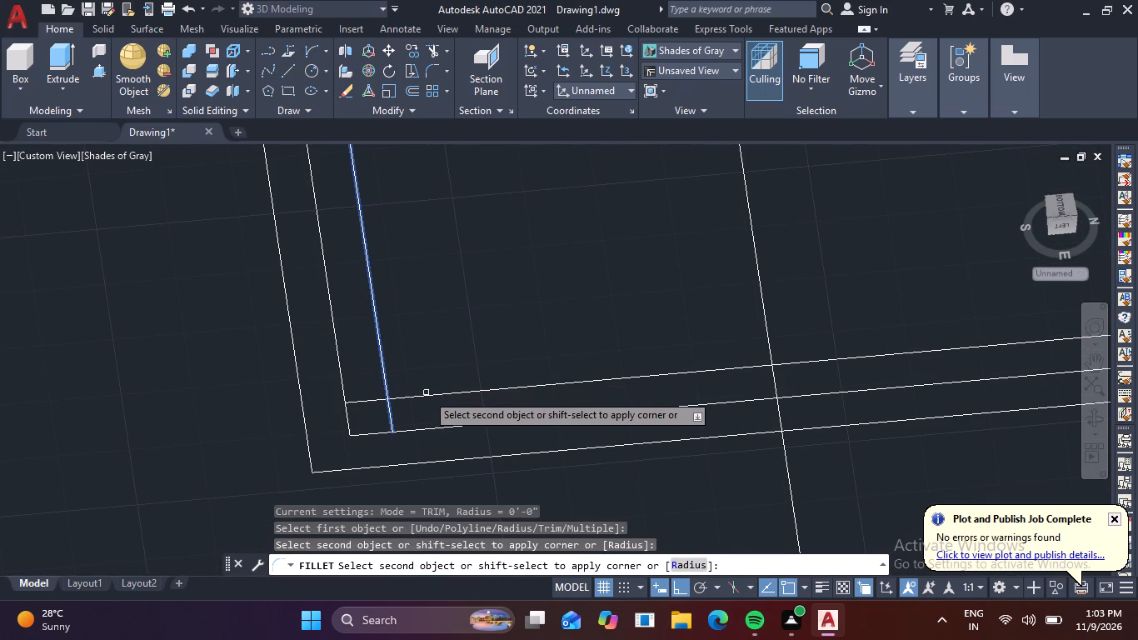
click(428, 397)
Fillet both 0.3" offset line pairs at zero radius where the bay's south side wall meets the southern east wall stretch.
scroll(437, 370, down, 4)
scroll(441, 296, down, 2)
middle_drag(432, 322, 404, 449)
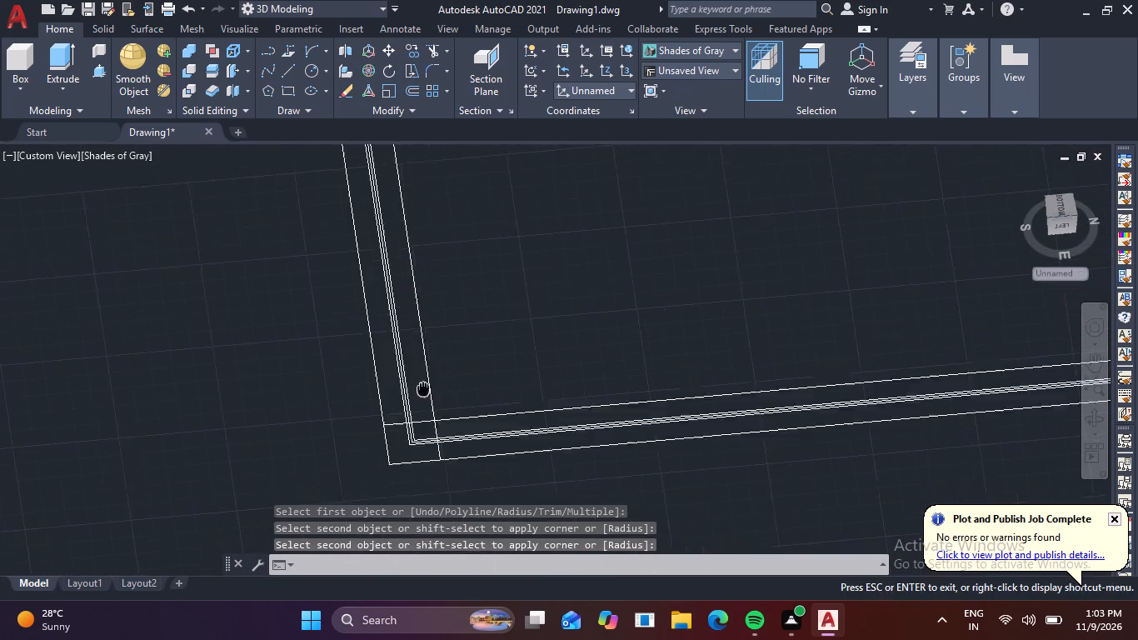
middle_drag(404, 449, 384, 520)
middle_drag(390, 234, 414, 529)
scroll(315, 152, up, 5)
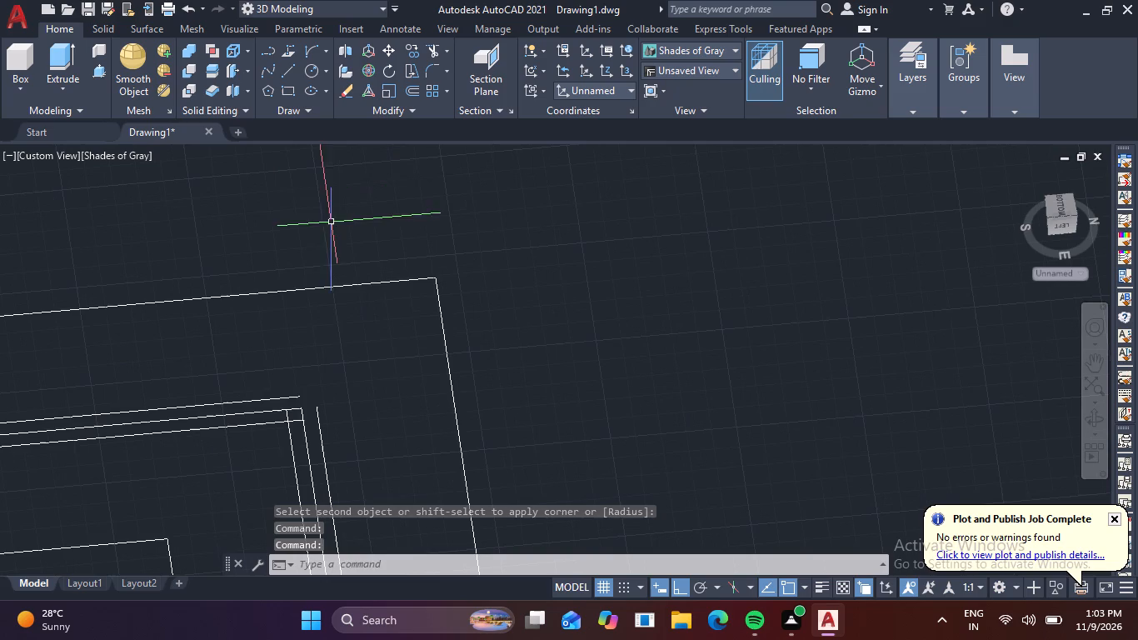
middle_drag(291, 409, 297, 287)
scroll(299, 289, up, 2)
key(space)
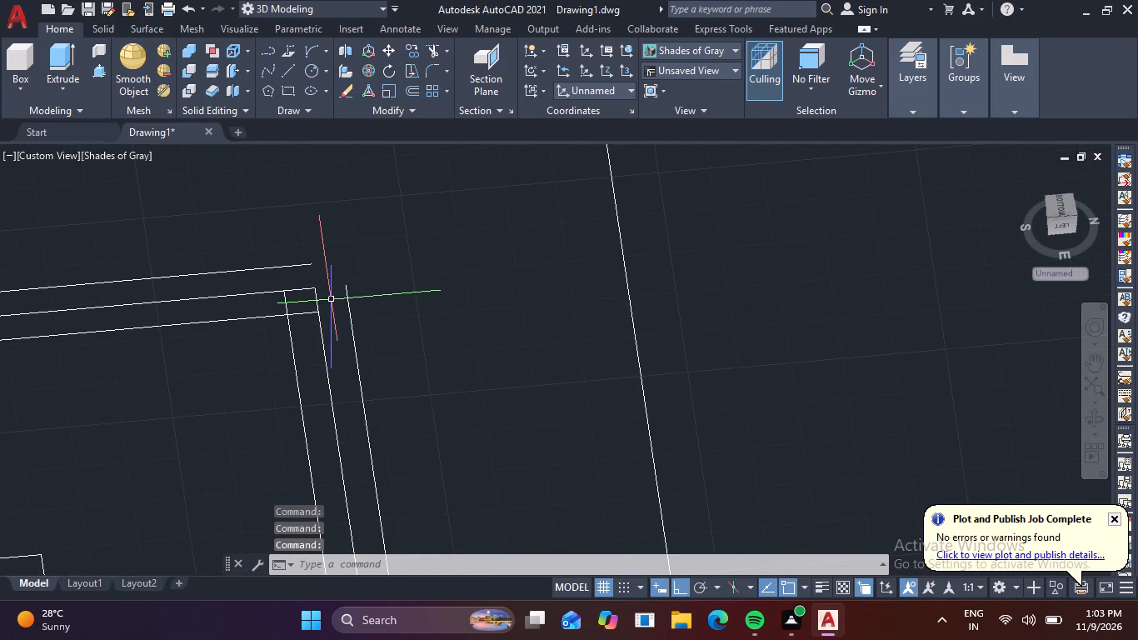
click(258, 269)
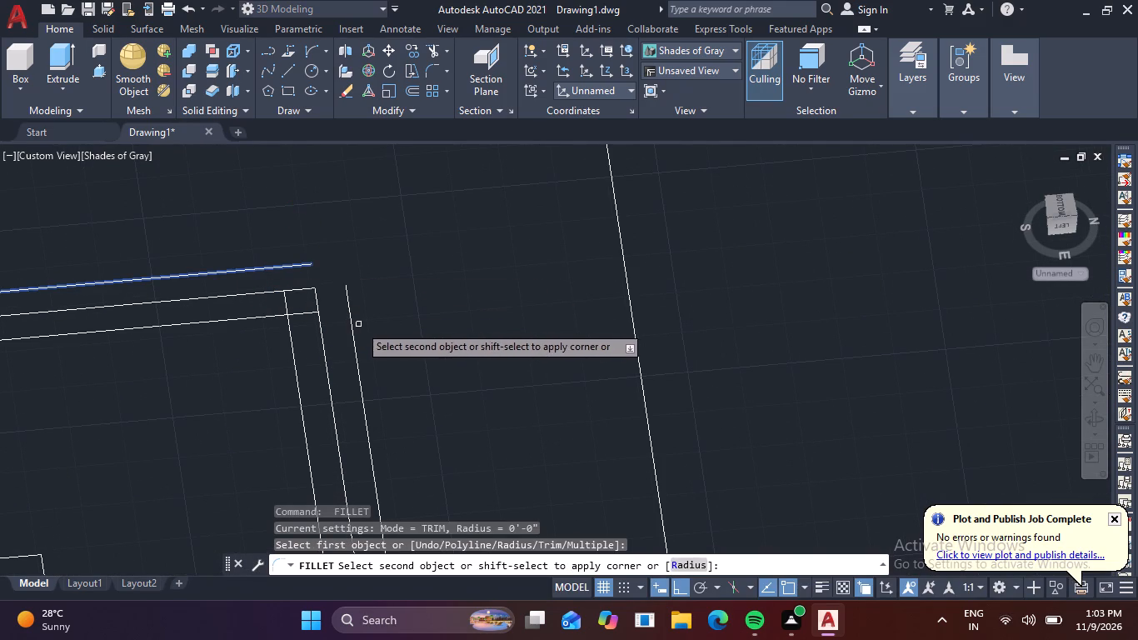
click(354, 324)
key(space)
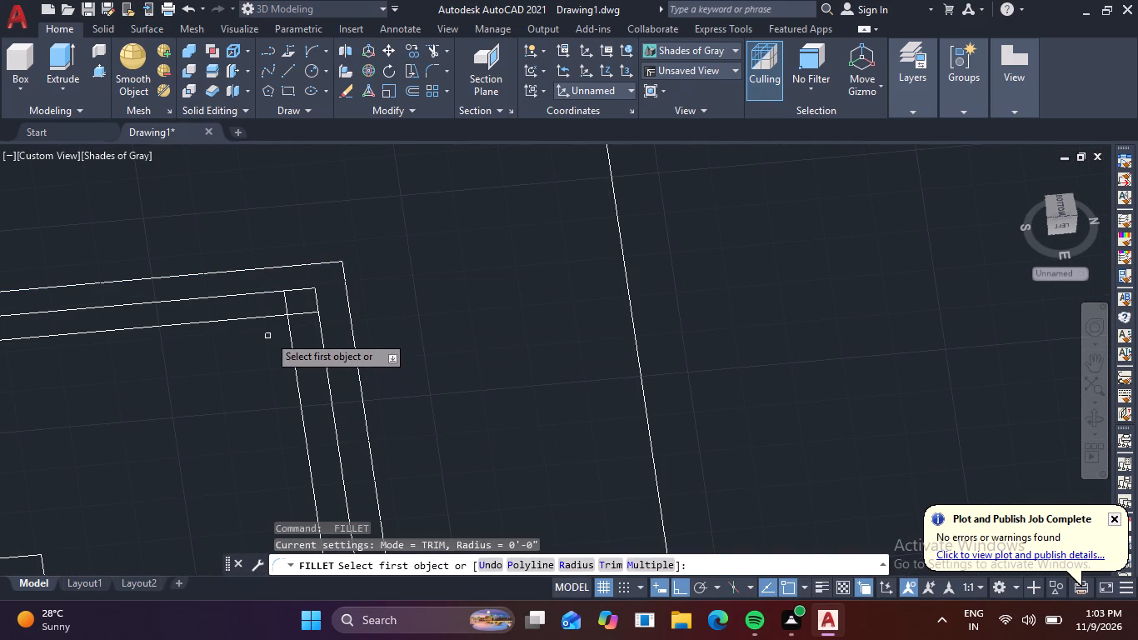
click(266, 317)
click(292, 347)
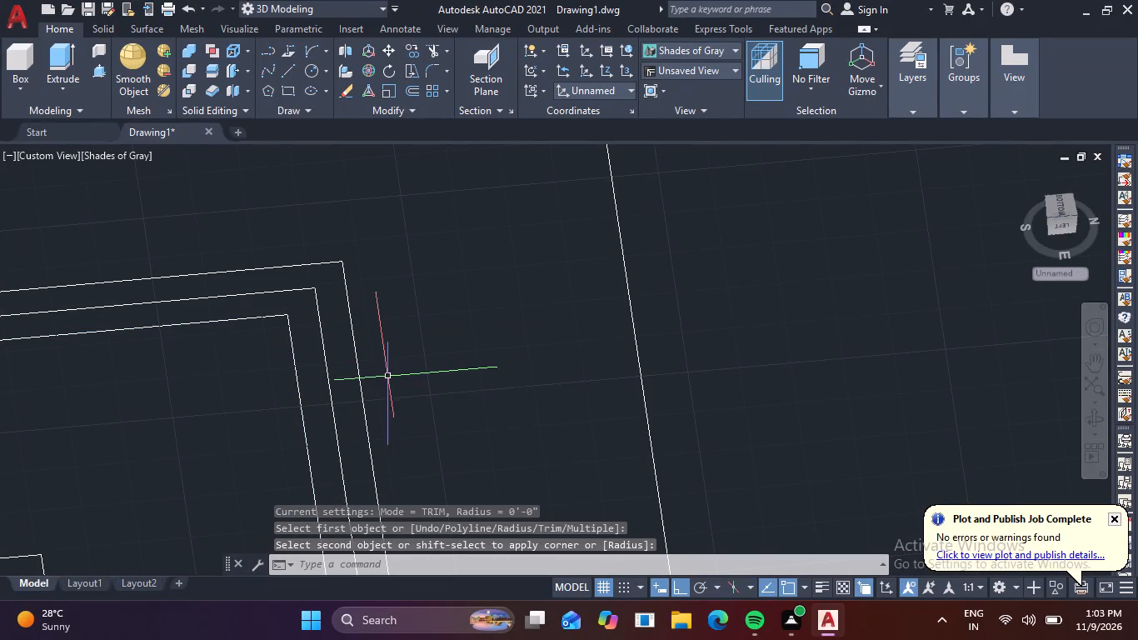
key(Escape)
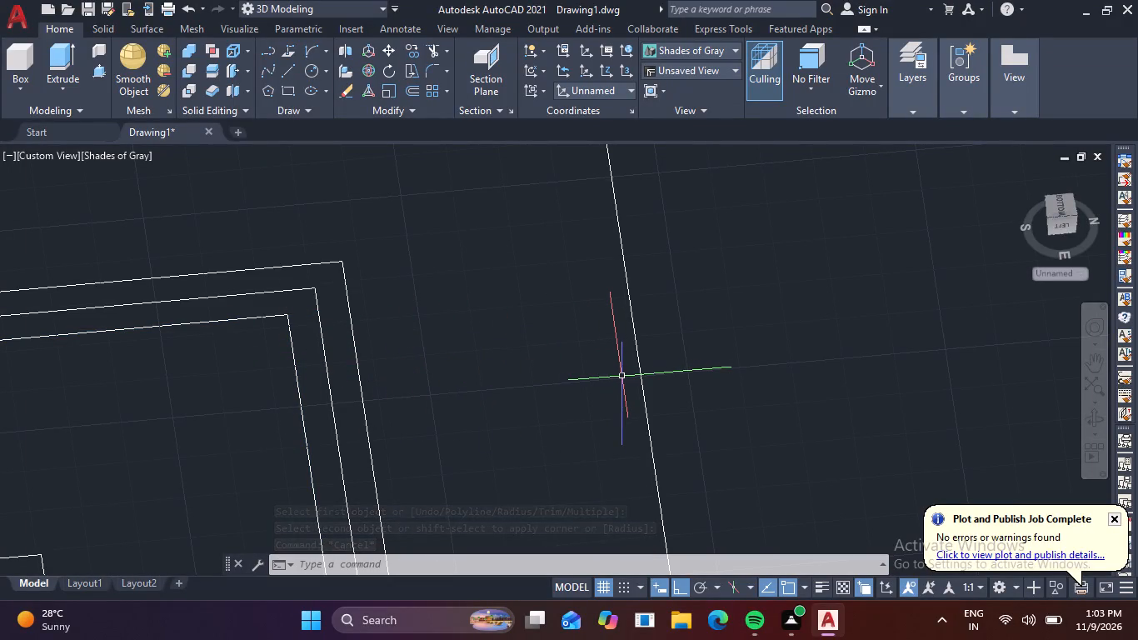
Fillet the outer and inner 0.3" offset lines at zero radius at the south end of the east wall, where it turns west.
scroll(426, 324, down, 4)
middle_drag(289, 382, 400, 372)
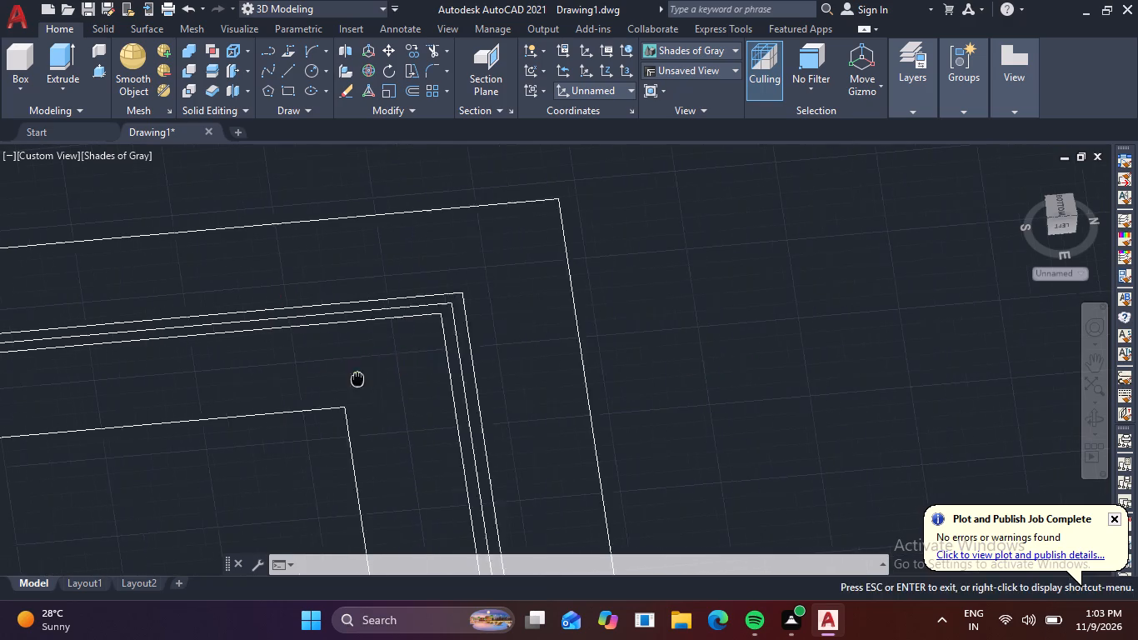
middle_drag(400, 372, 626, 315)
scroll(520, 315, down, 3)
scroll(399, 371, down, 2)
middle_drag(282, 408, 593, 354)
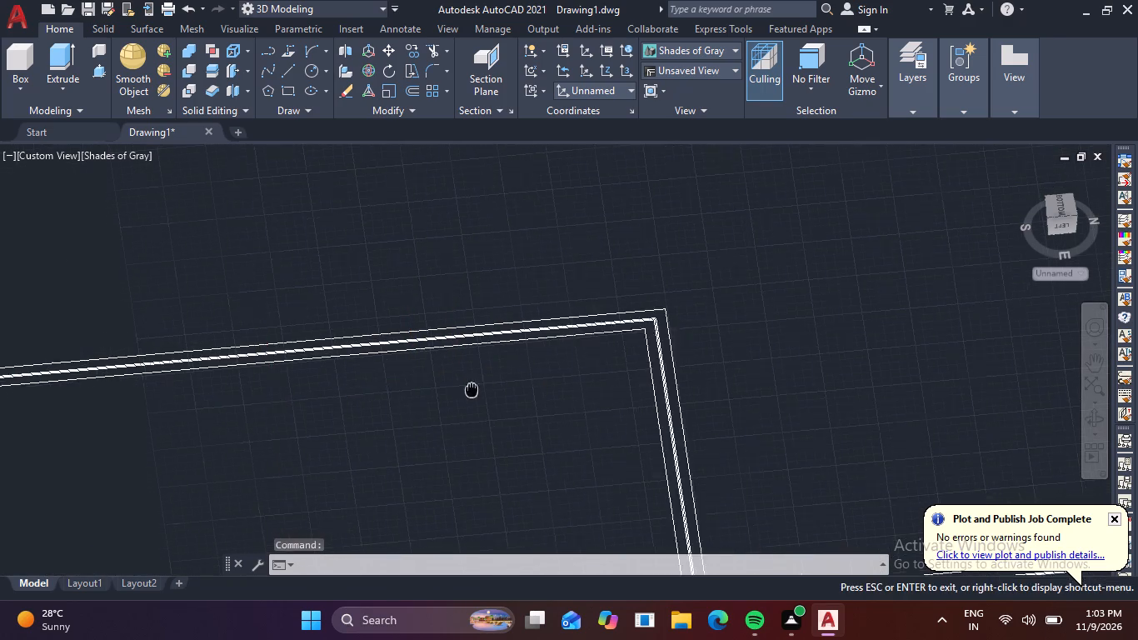
middle_drag(593, 354, 691, 329)
scroll(35, 353, up, 4)
middle_drag(340, 265, 101, 418)
scroll(338, 272, up, 1)
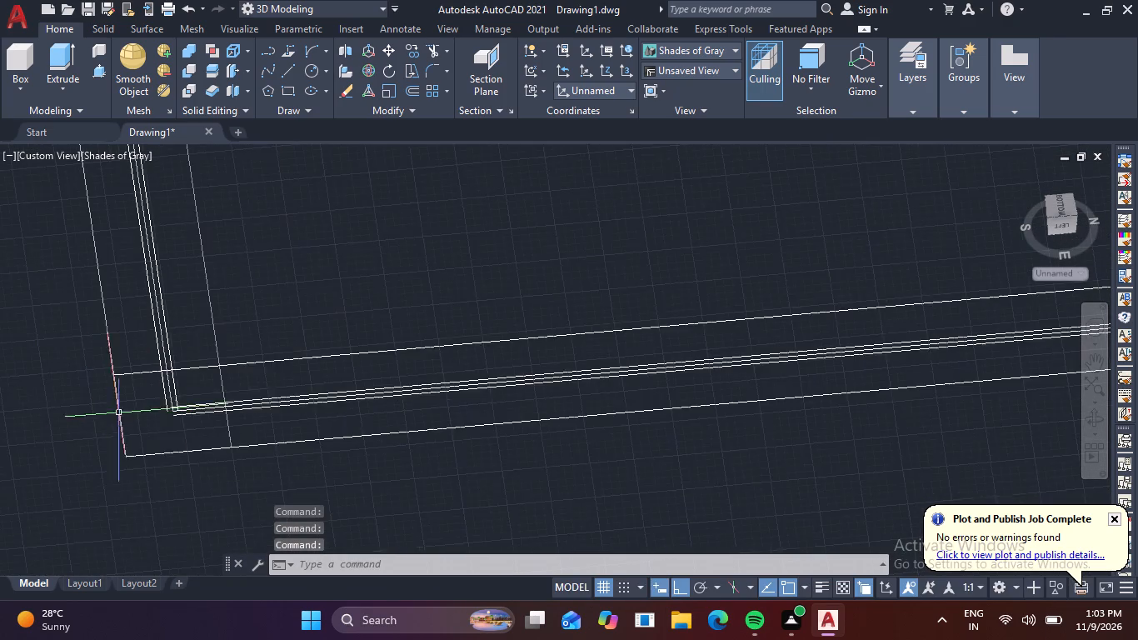
scroll(203, 404, up, 4)
middle_drag(223, 384, 327, 346)
key(Escape)
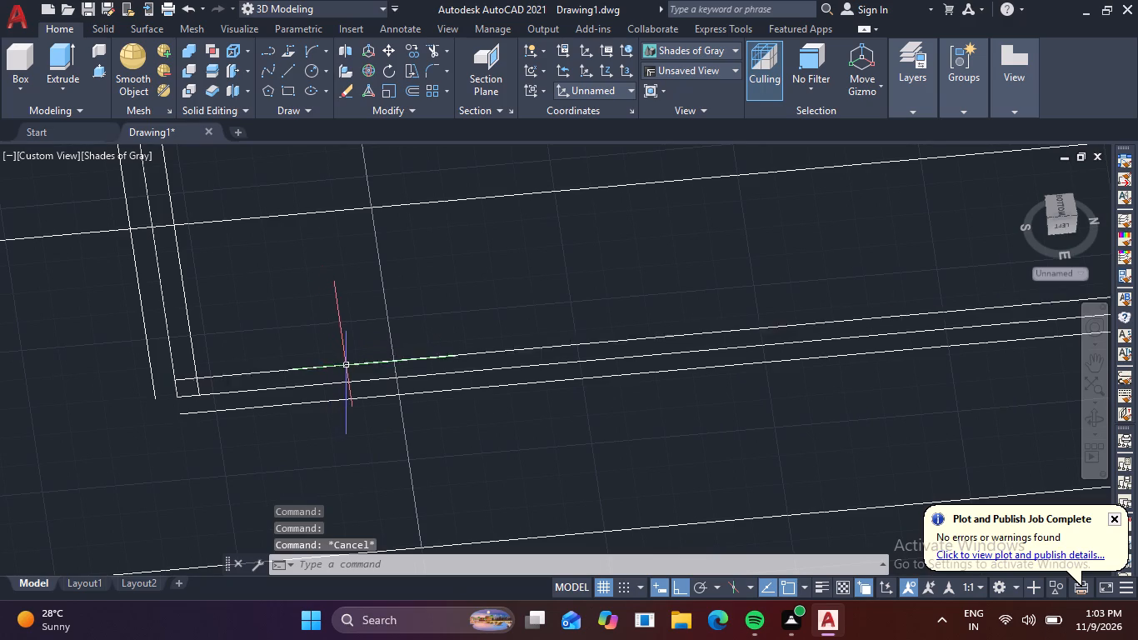
key(Escape)
key(Escape)
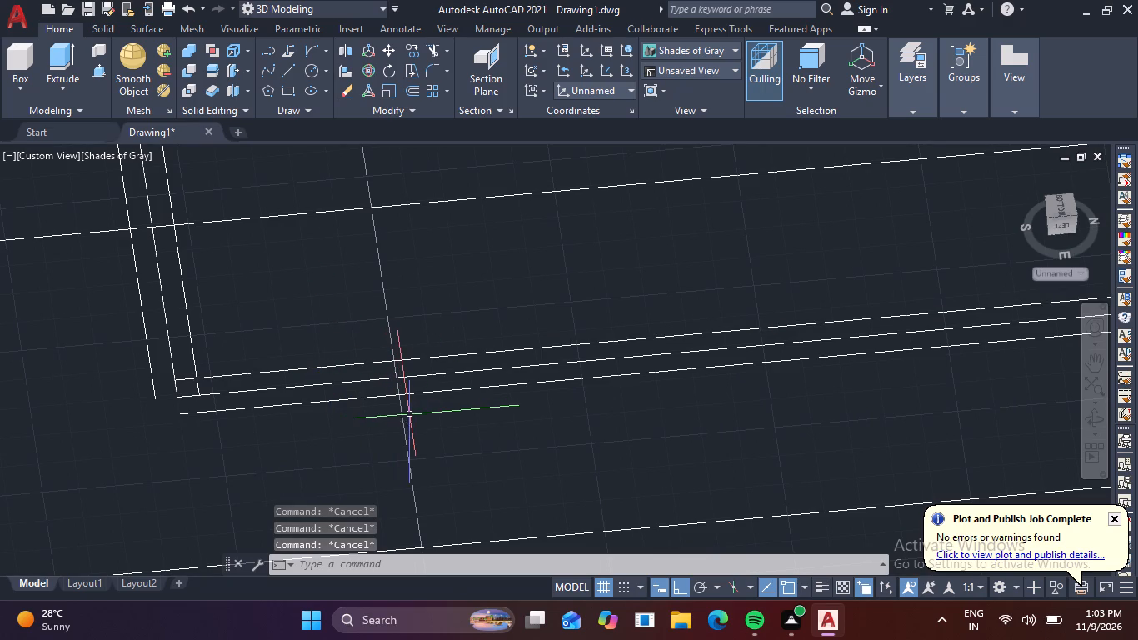
key(f)
key(space)
click(152, 377)
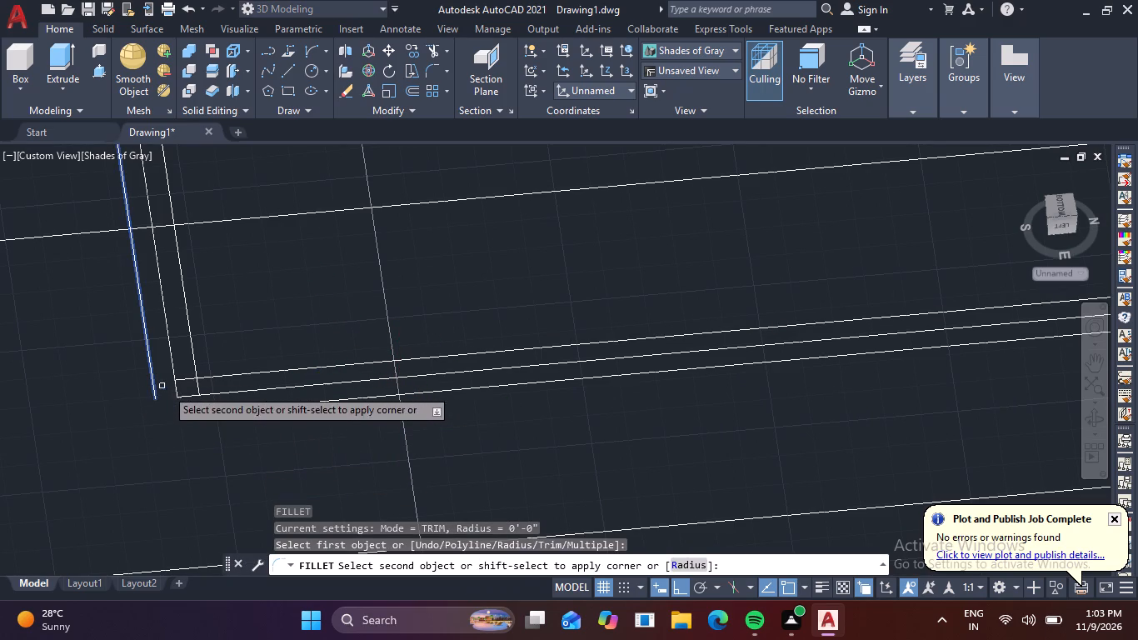
click(234, 410)
key(space)
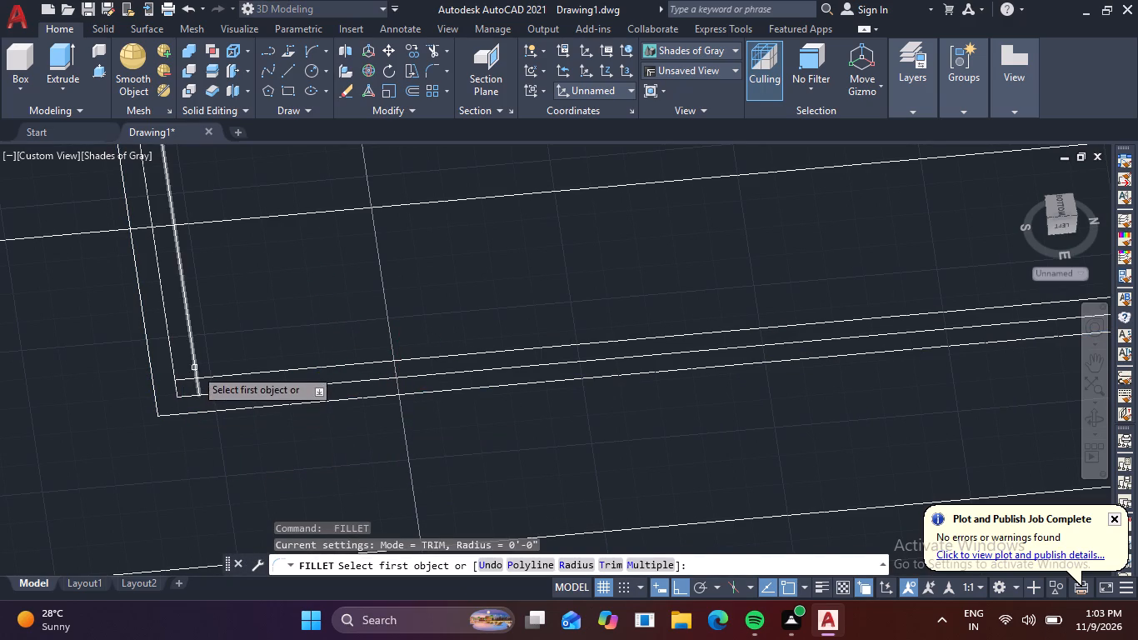
click(195, 368)
click(226, 379)
click(230, 378)
Fillet the outer and inner 0.3" offset lines at zero radius at the southwest corner, where the south wall turns north.
scroll(234, 360, down, 3)
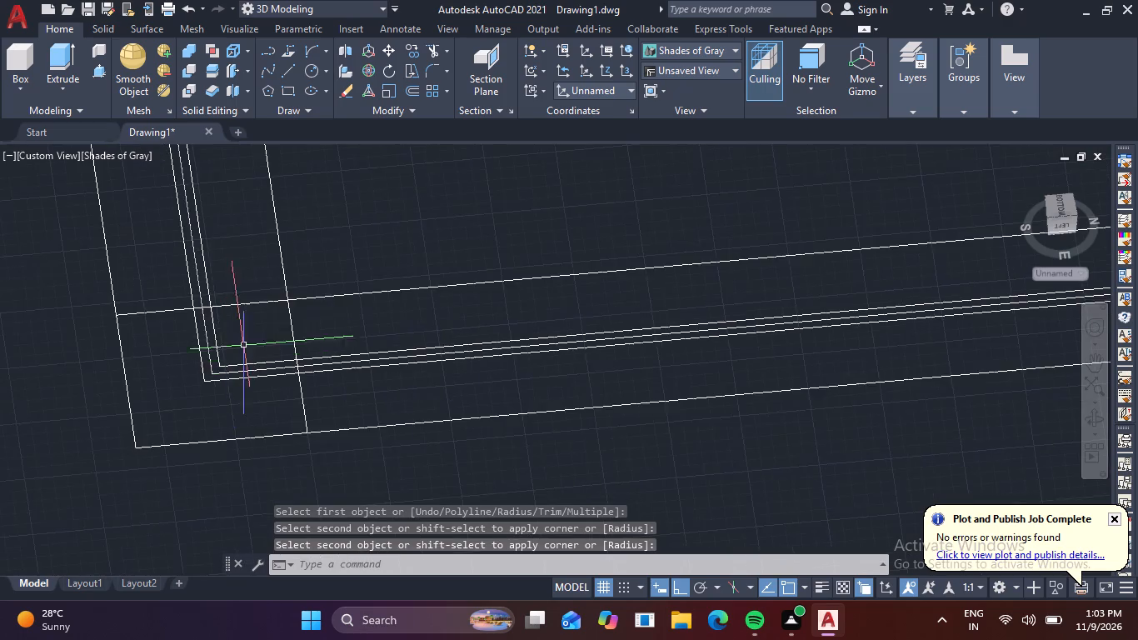
middle_drag(248, 320, 314, 534)
scroll(283, 448, down, 4)
middle_drag(384, 319, 451, 575)
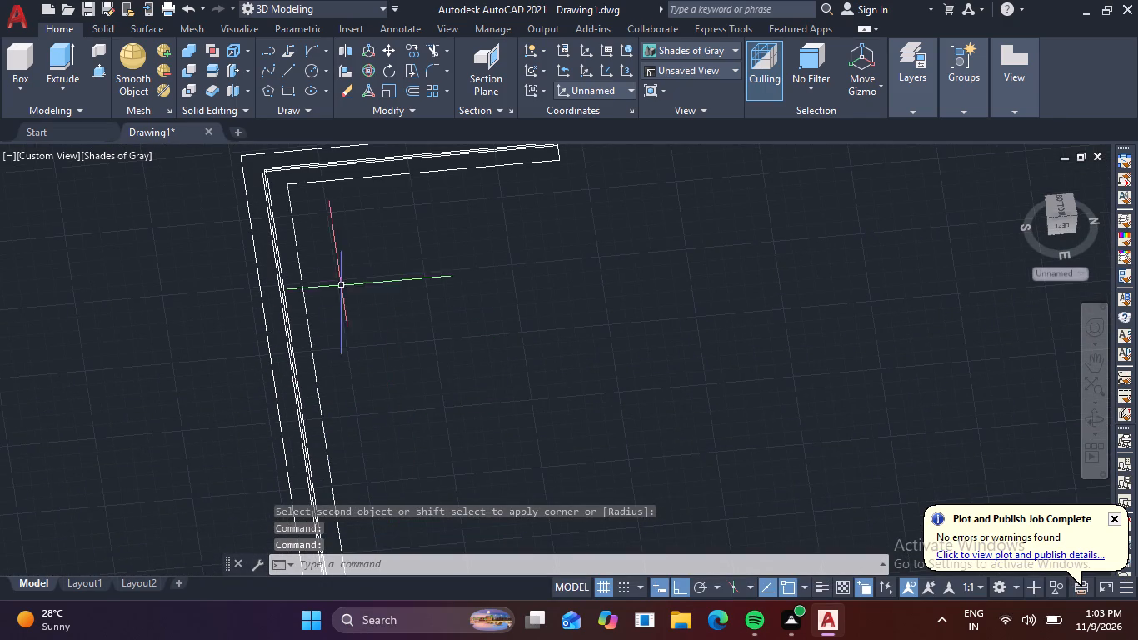
scroll(243, 91, up, 3)
scroll(267, 162, up, 7)
middle_drag(264, 175, 325, 244)
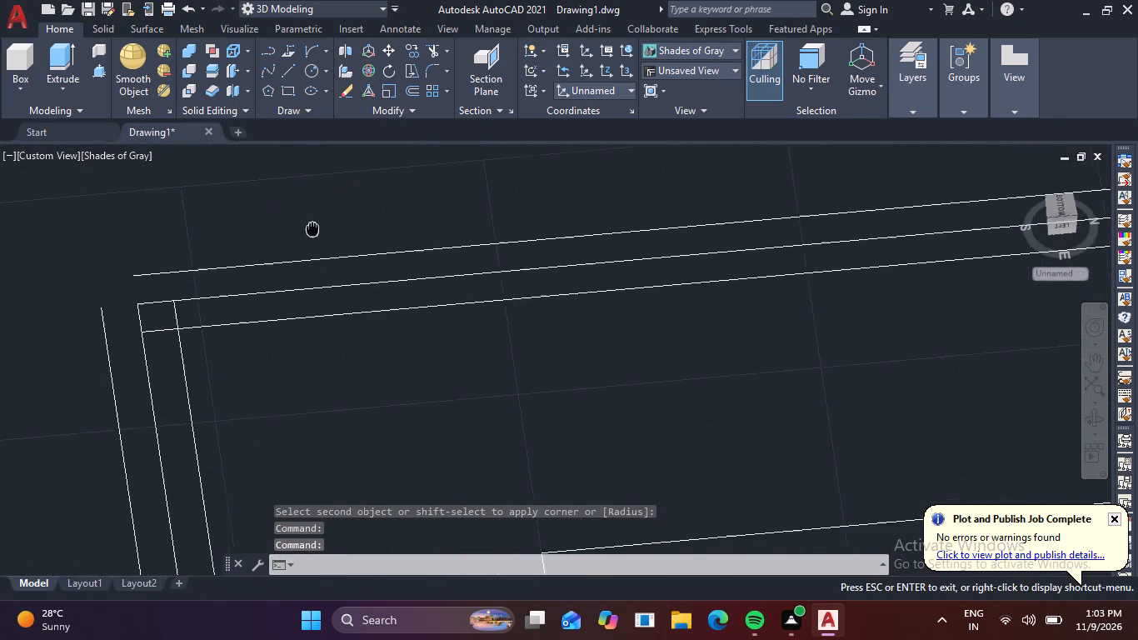
middle_drag(325, 244, 336, 255)
key(f)
key(space)
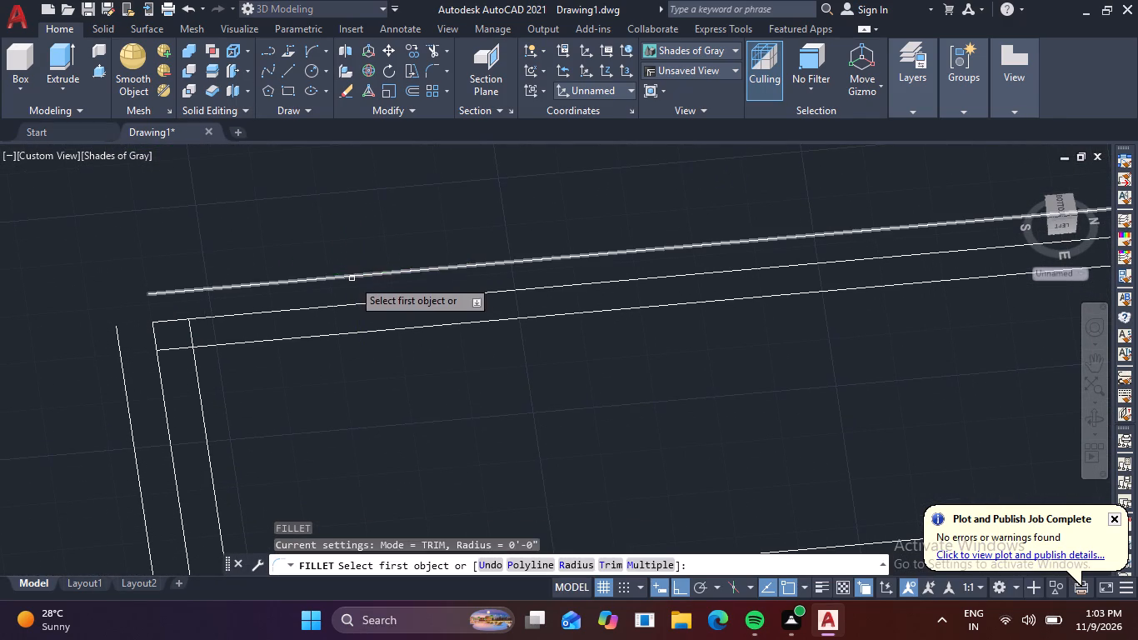
click(277, 284)
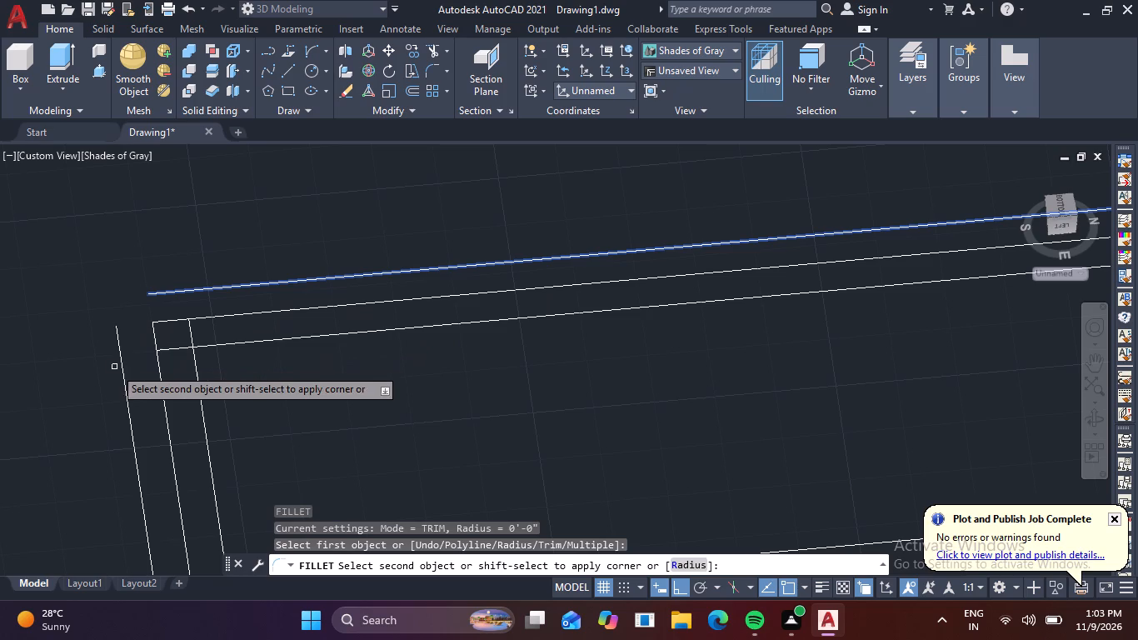
click(120, 366)
key(space)
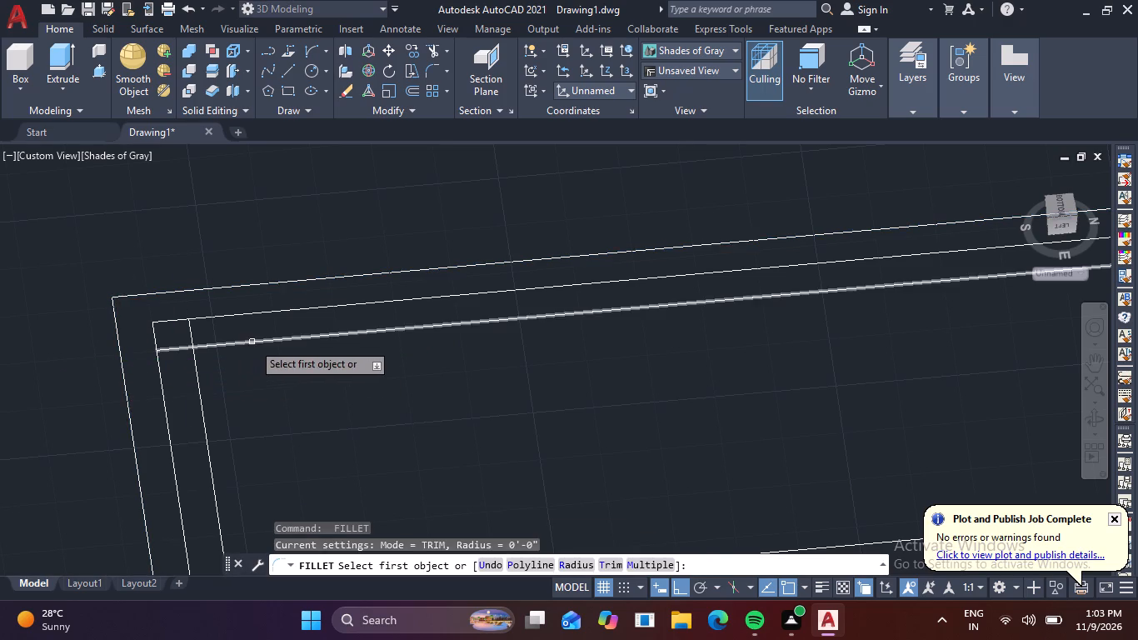
click(252, 342)
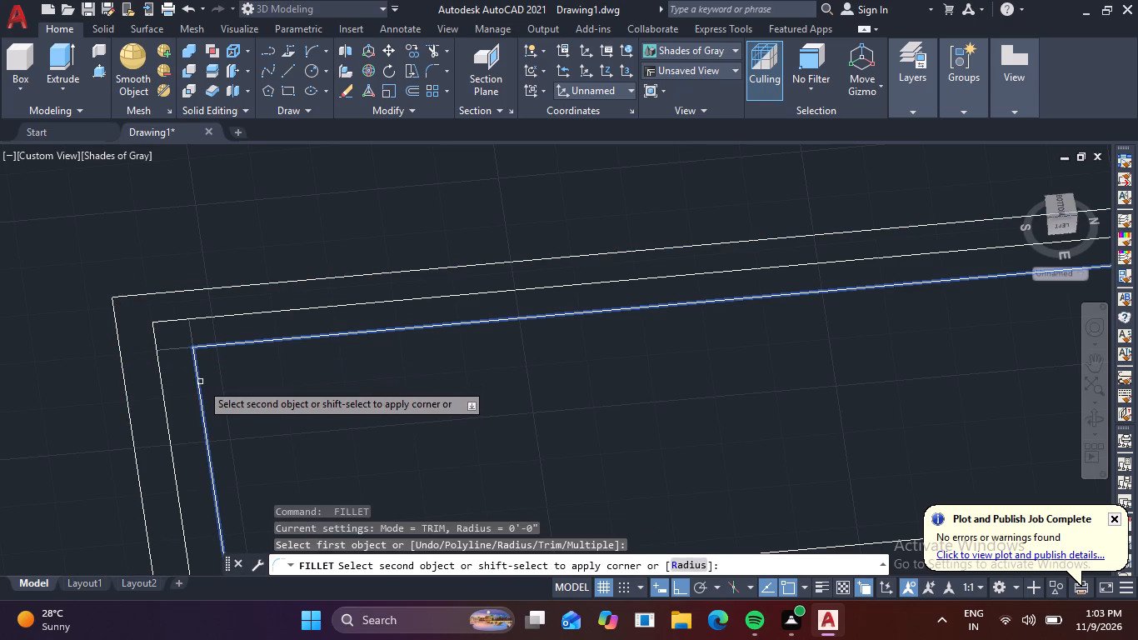
click(201, 382)
key(Escape)
key(Escape)
Erase the centrelines between the 0.3" offset lines of the two walls meeting at the southwest corner.
scroll(366, 374, down, 4)
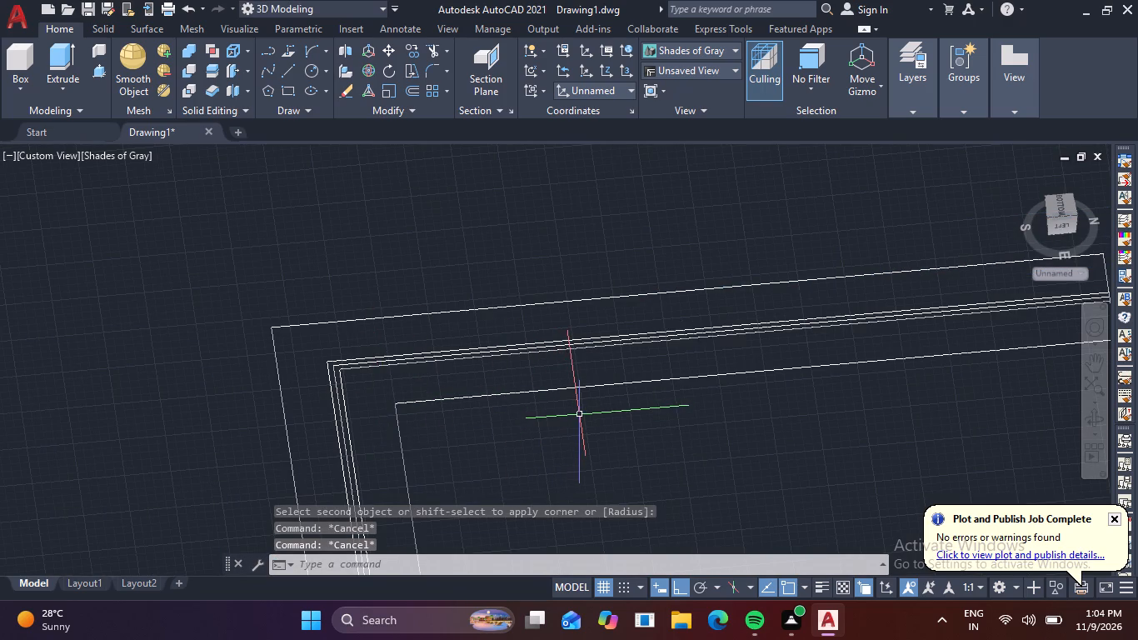
scroll(609, 381, up, 3)
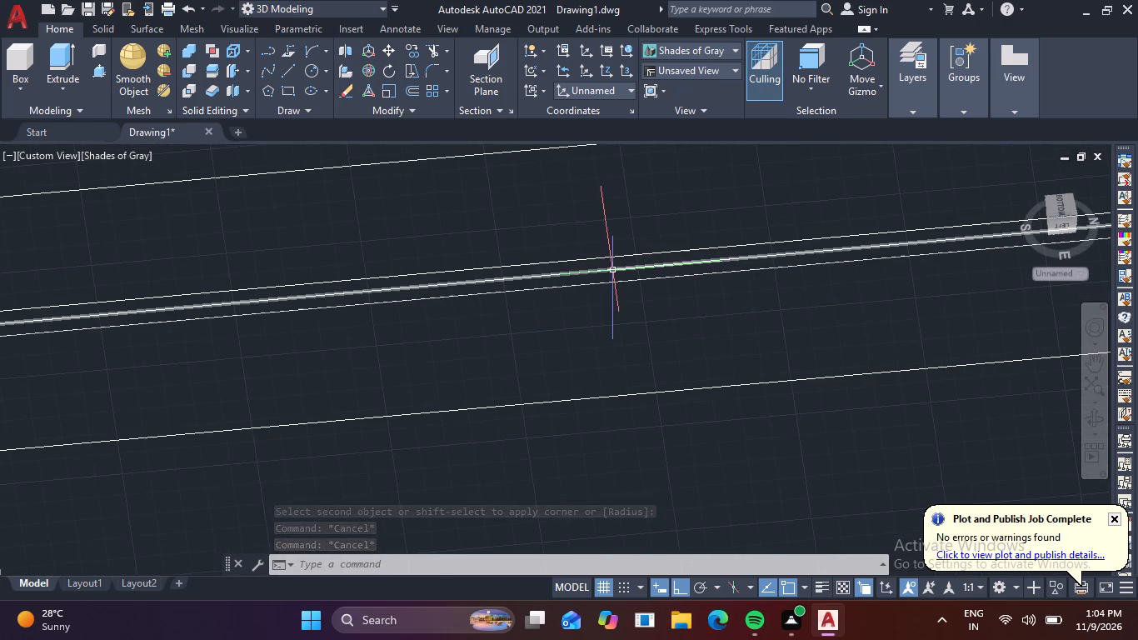
click(613, 271)
key(Delete)
scroll(581, 298, down, 2)
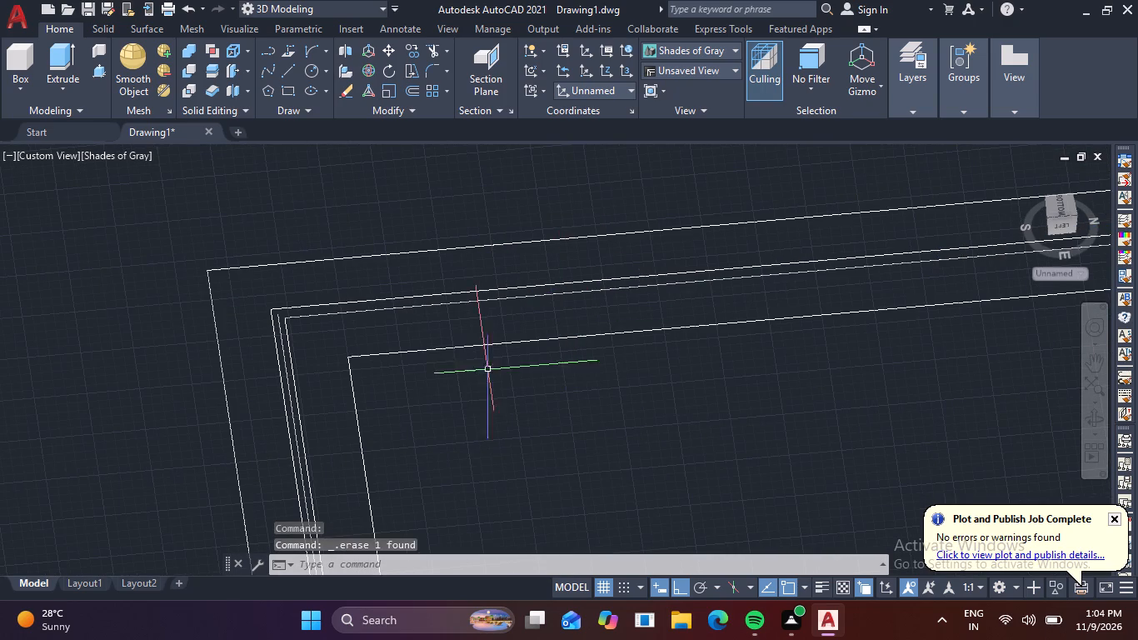
scroll(278, 318, up, 2)
click(278, 317)
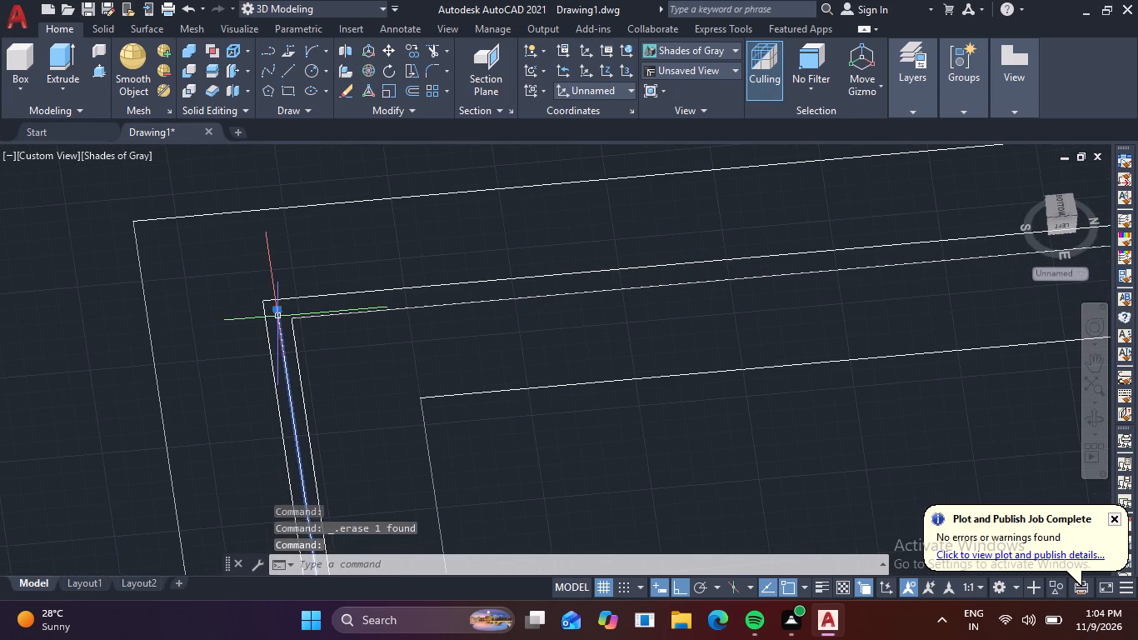
key(Delete)
Erase the centreline between the 0.3" offset lines of the southern east wall stretch.
scroll(304, 327, down, 2)
scroll(354, 417, down, 3)
middle_drag(415, 440, 249, 152)
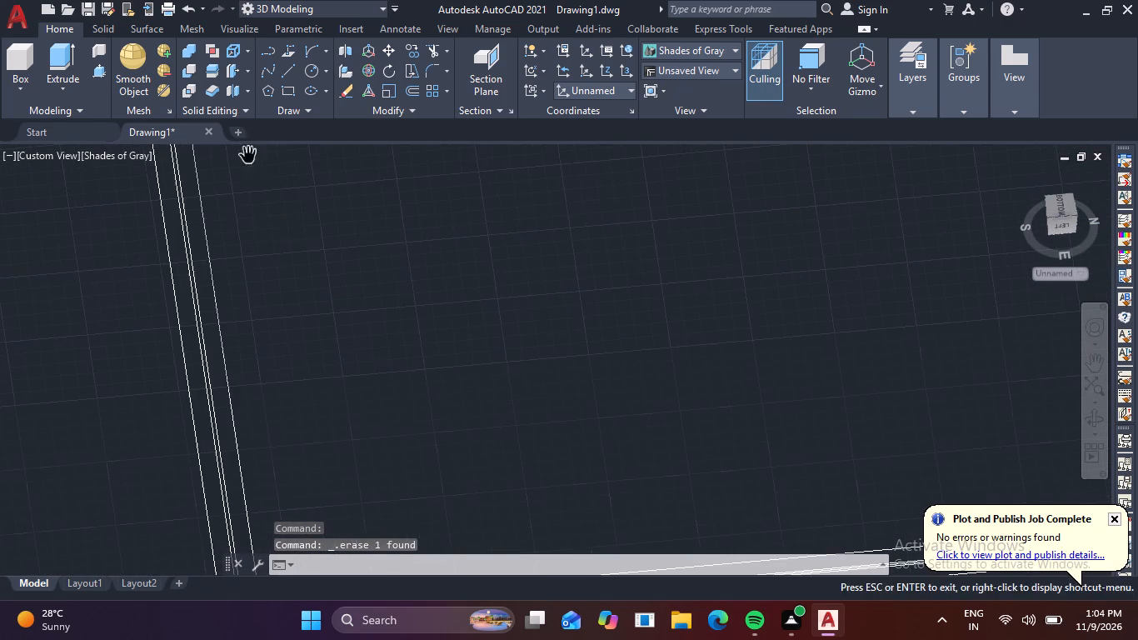
scroll(313, 271, down, 3)
middle_drag(400, 408, 305, 302)
scroll(200, 228, up, 5)
scroll(257, 317, up, 3)
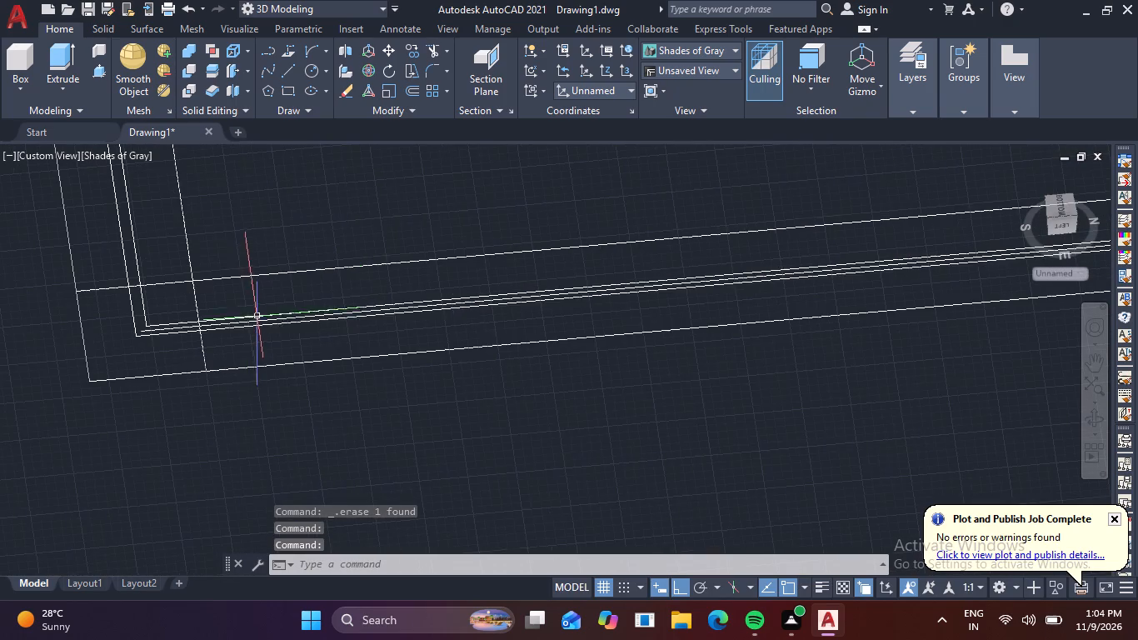
scroll(246, 322, up, 4)
click(254, 323)
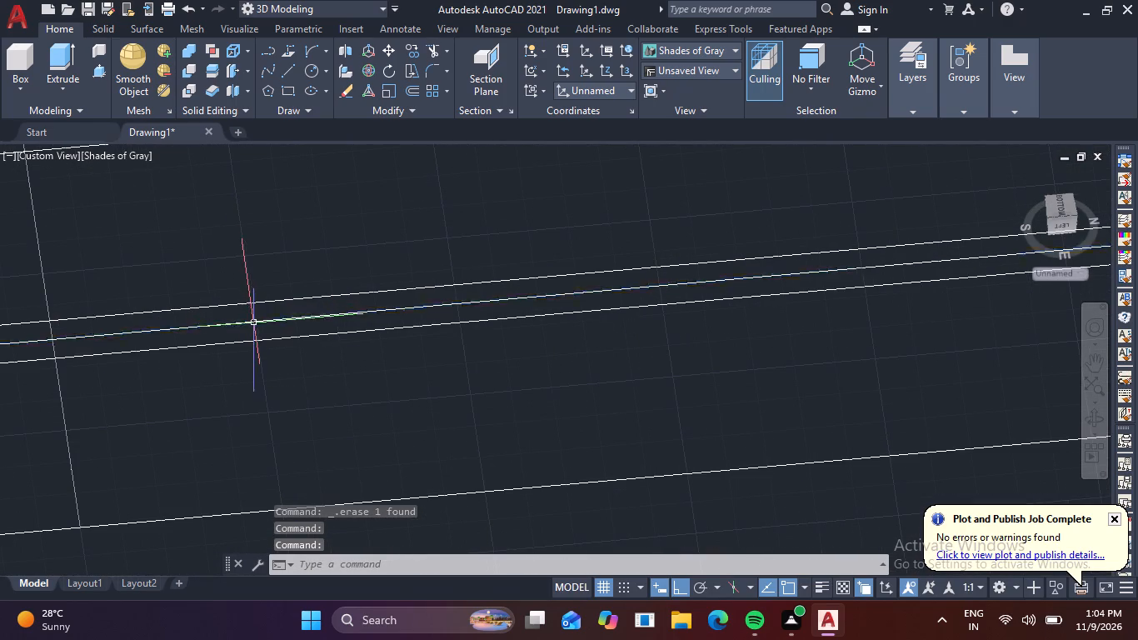
key(Delete)
Erase the centrelines of the bay's south side wall and east wall at the bay's southeast corner.
scroll(266, 317, down, 4)
scroll(457, 370, down, 2)
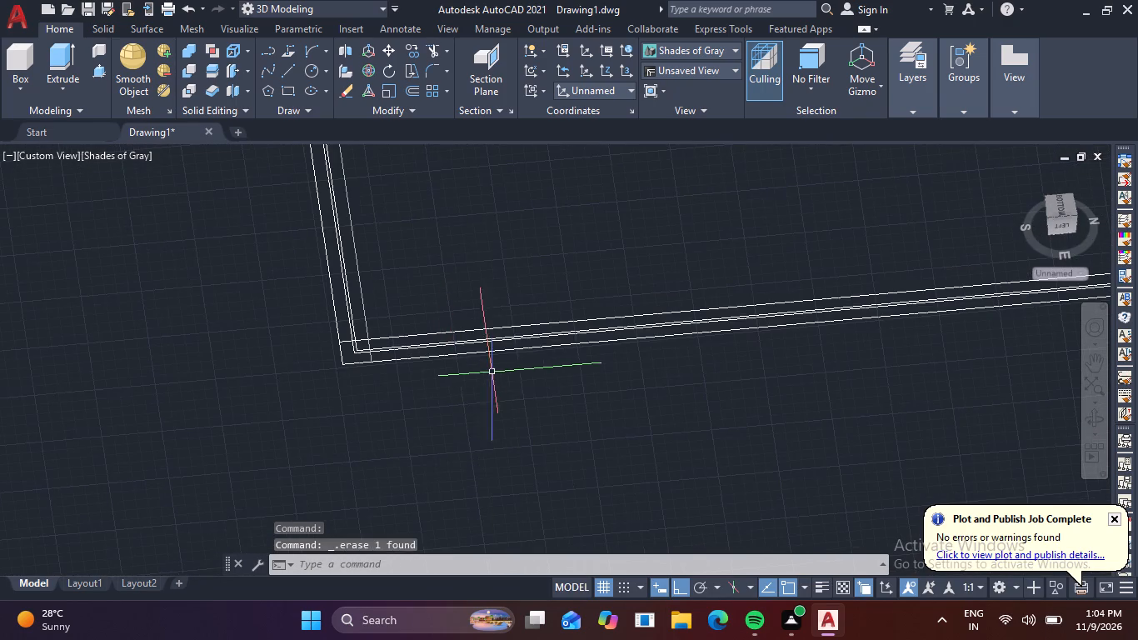
middle_drag(512, 361, 119, 381)
middle_drag(450, 389, 178, 442)
middle_drag(550, 393, 388, 157)
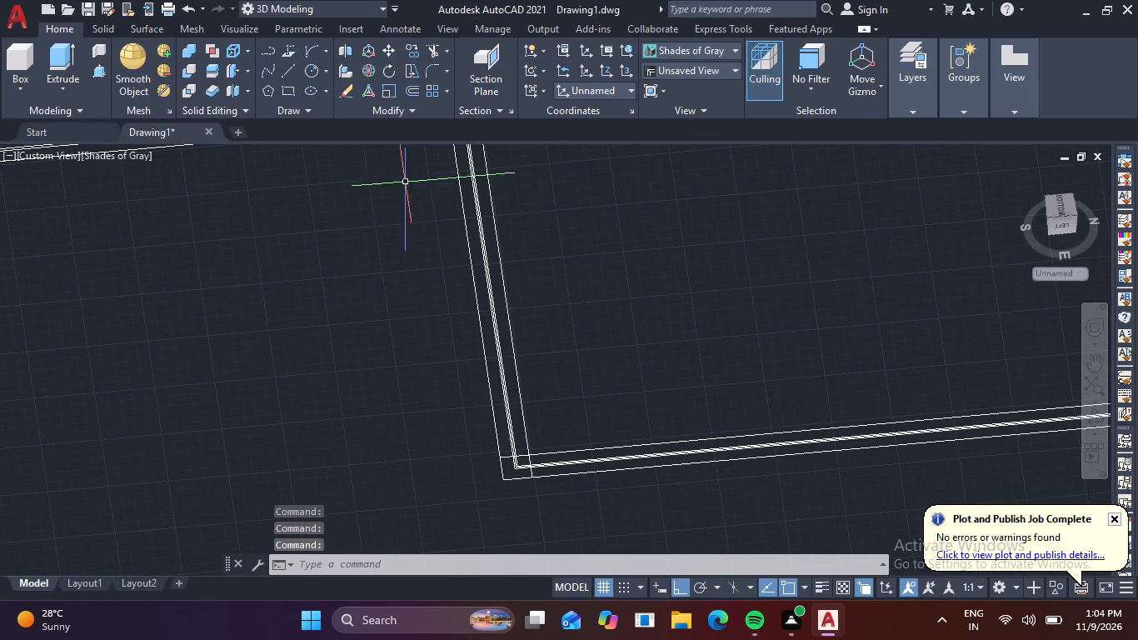
scroll(543, 499, up, 3)
scroll(403, 444, up, 4)
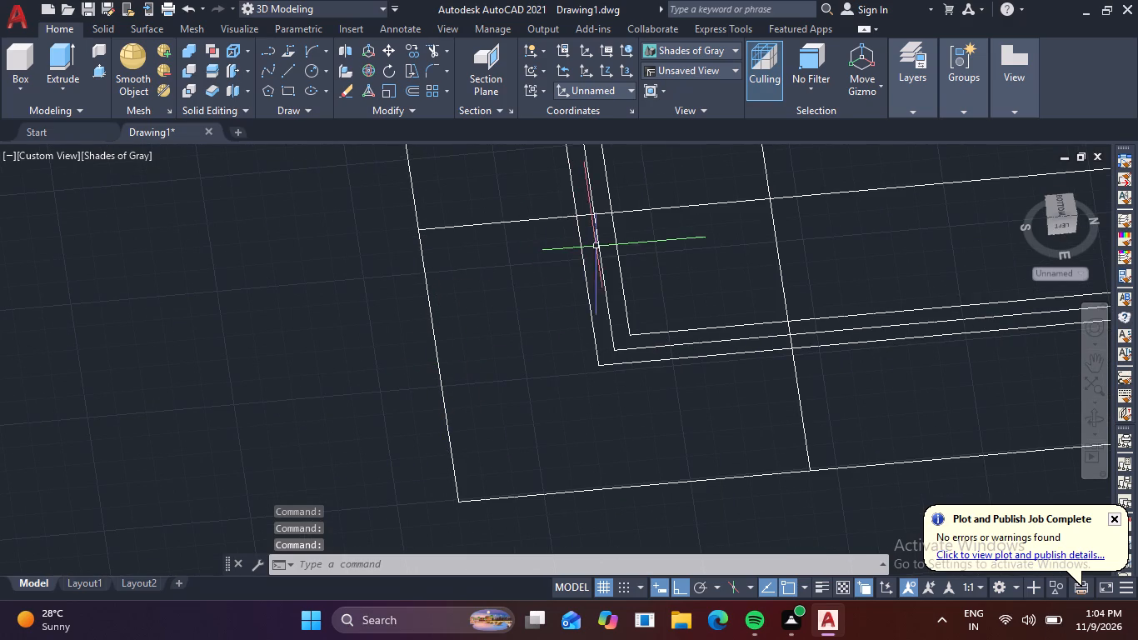
click(601, 249)
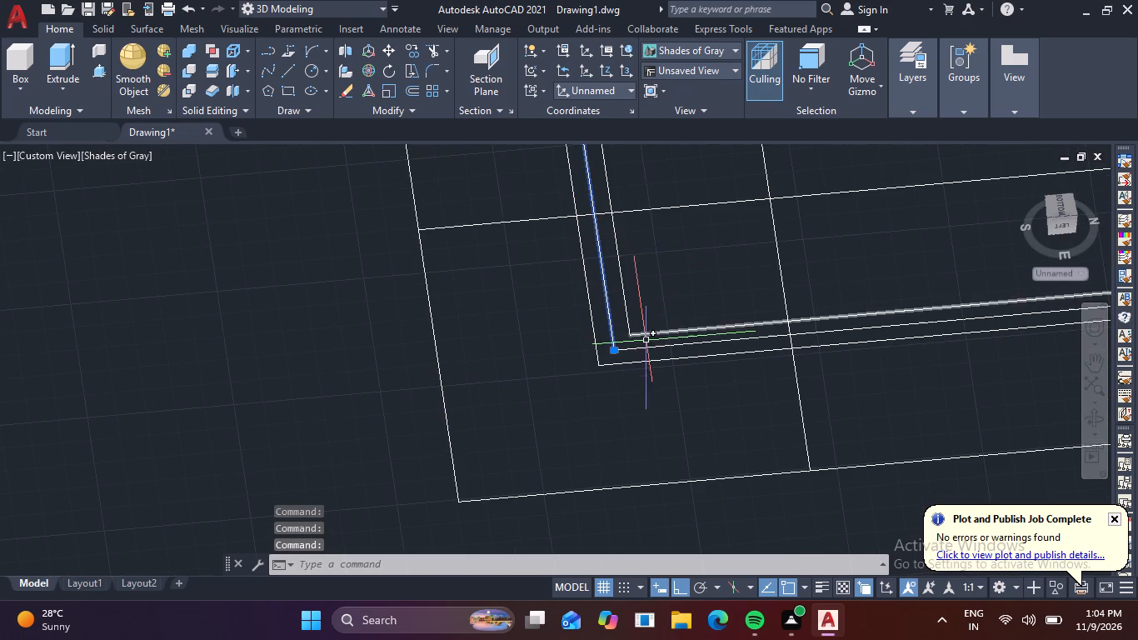
click(646, 348)
key(Delete)
Erase the centrelines of the bay's north side wall and the northern east wall stretch where they meet.
scroll(641, 362, down, 6)
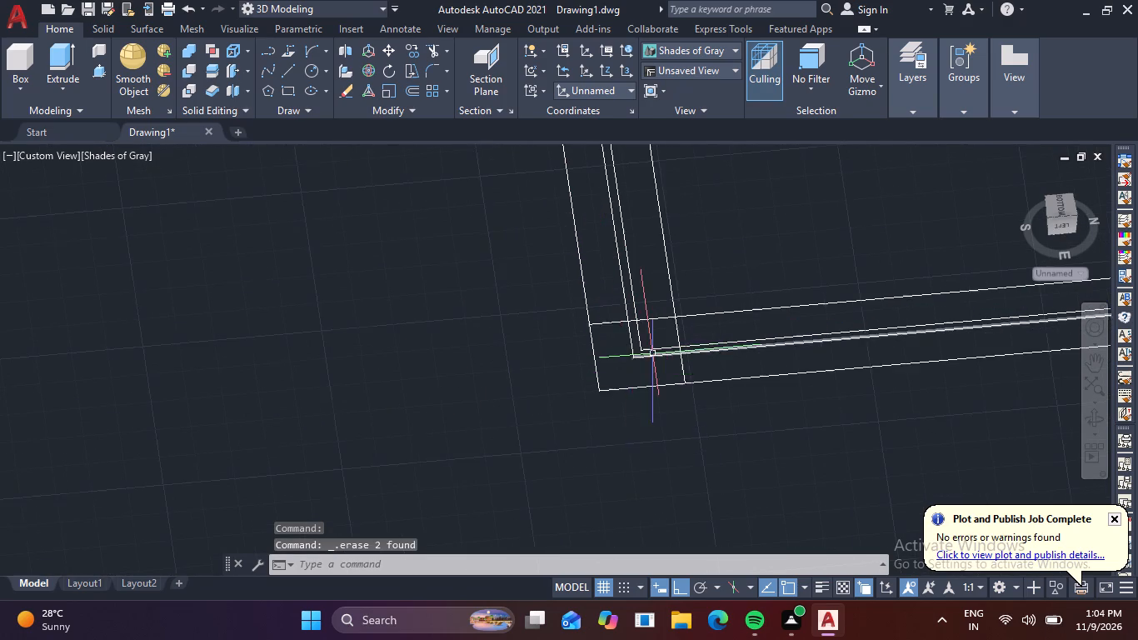
scroll(650, 364, down, 2)
middle_drag(741, 341, 214, 491)
middle_drag(744, 322, 537, 468)
scroll(628, 340, up, 2)
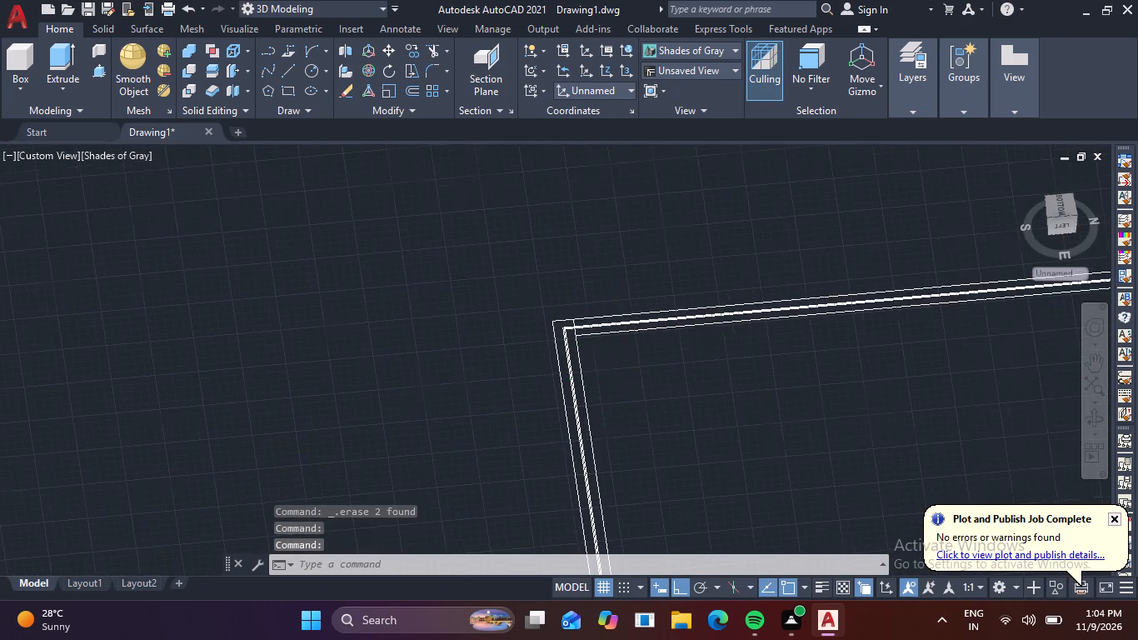
scroll(627, 340, up, 3)
scroll(317, 336, up, 4)
click(471, 227)
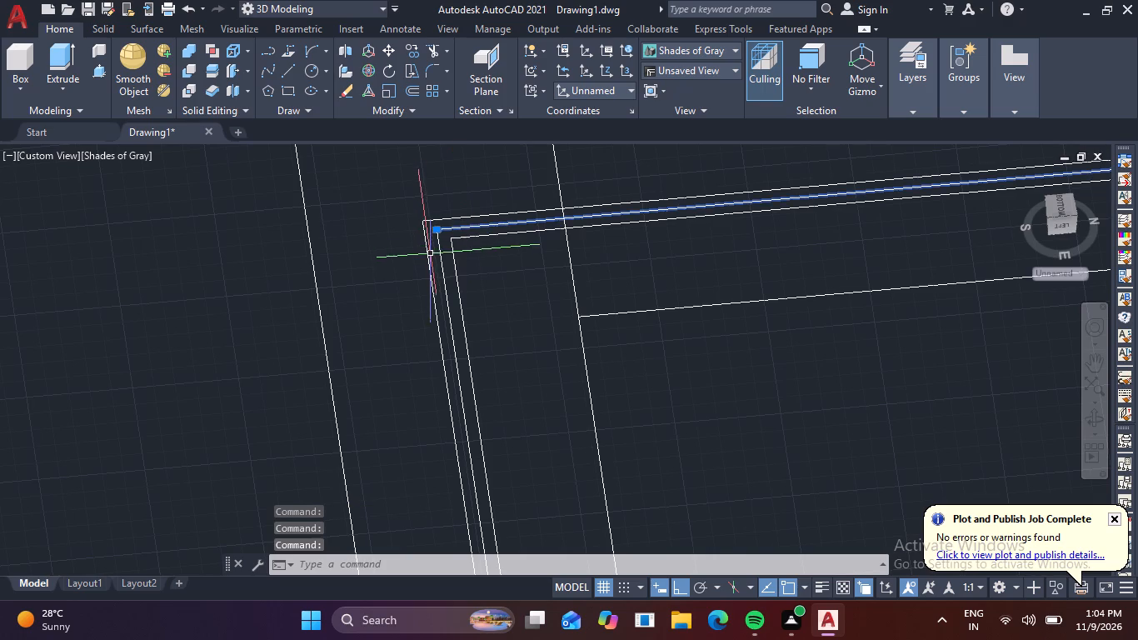
click(441, 255)
key(Delete)
Presspull the thin strip between the 0.3" offset lines of the northern east wall stretch to a height of 2'.
scroll(466, 269, down, 6)
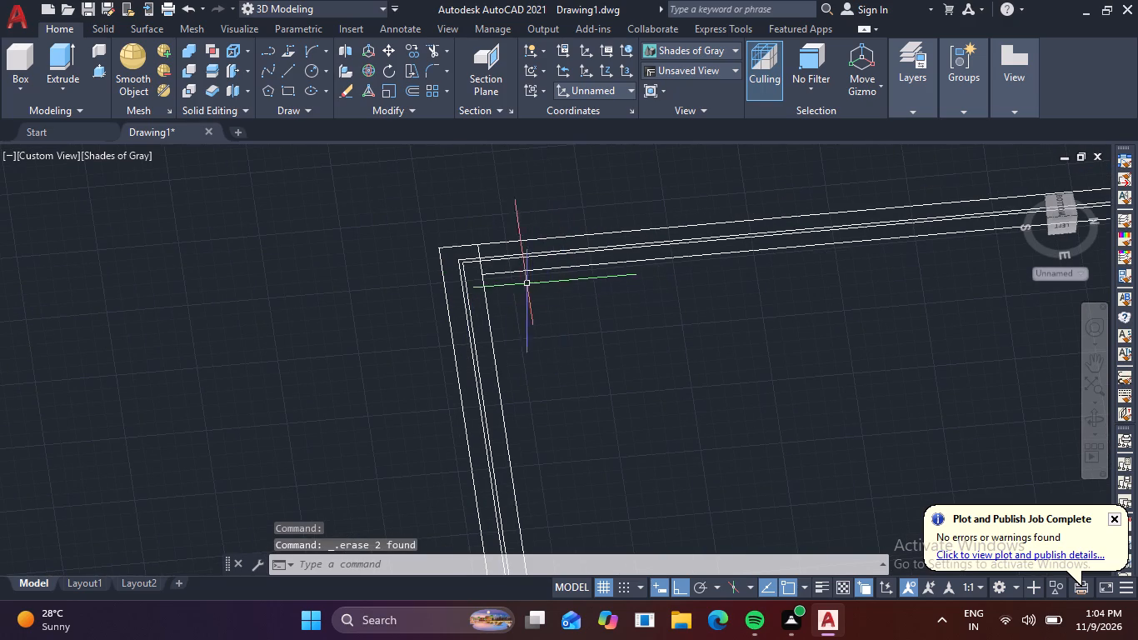
scroll(515, 273, down, 2)
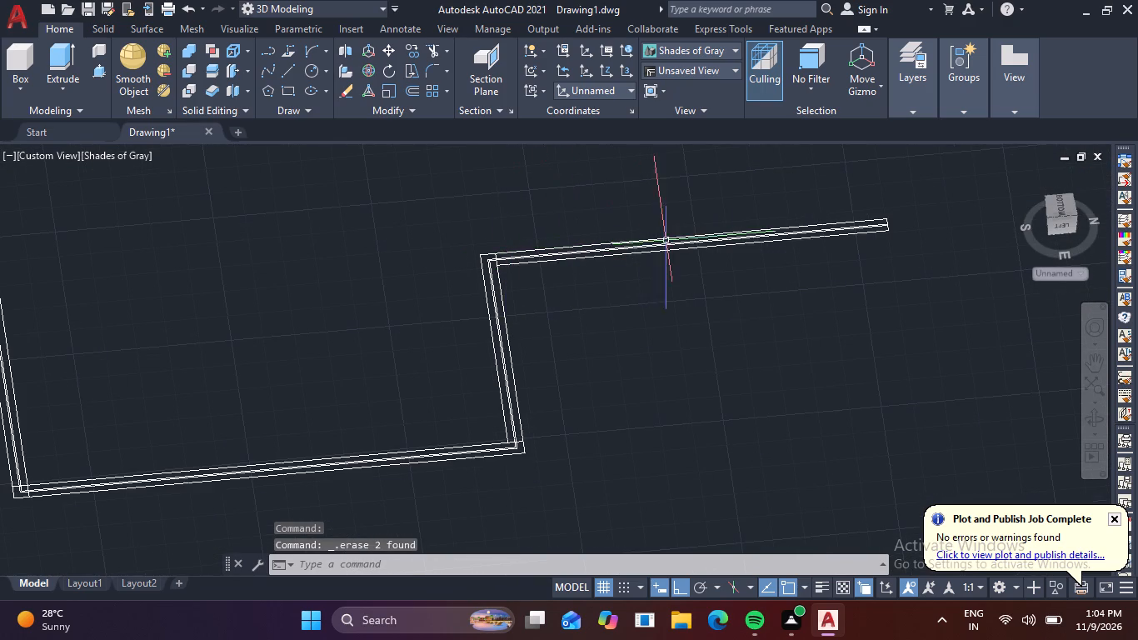
scroll(789, 226, up, 2)
scroll(428, 277, down, 1)
scroll(420, 285, up, 3)
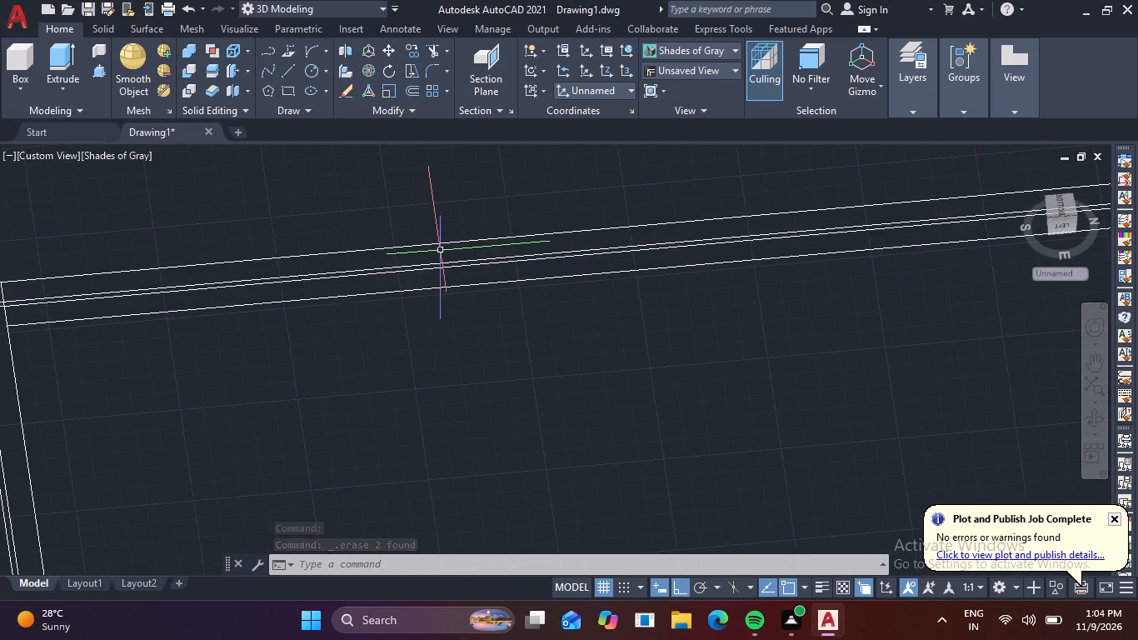
scroll(444, 251, up, 2)
click(102, 68)
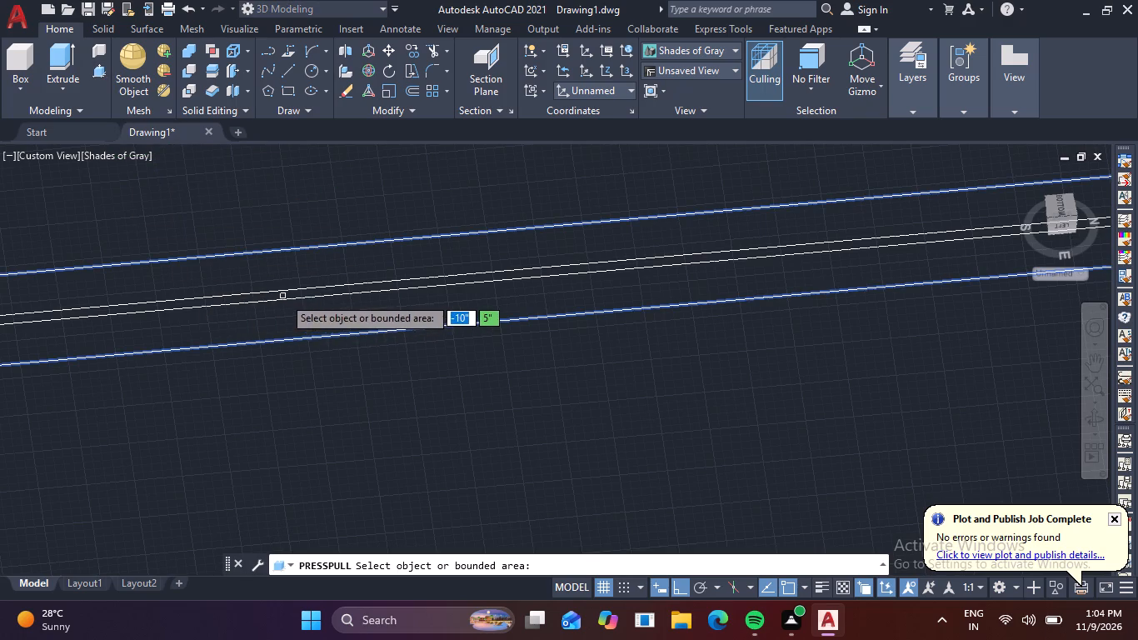
scroll(283, 296, down, 2)
scroll(655, 265, up, 1)
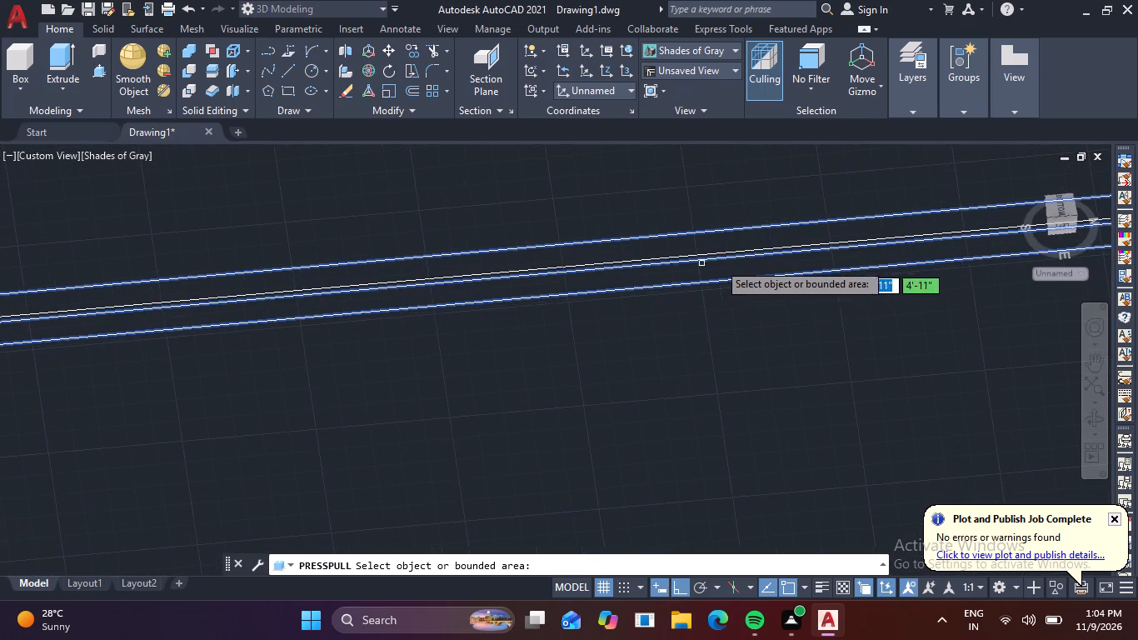
scroll(752, 258, down, 3)
scroll(933, 242, up, 5)
scroll(829, 274, up, 4)
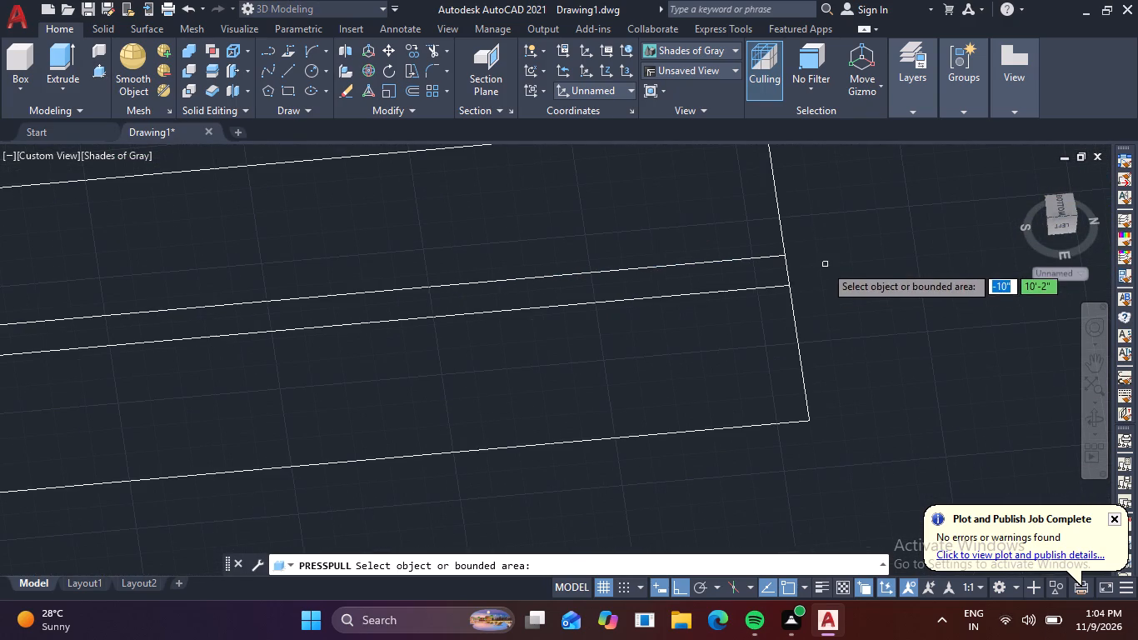
click(768, 271)
scroll(745, 184, down, 3)
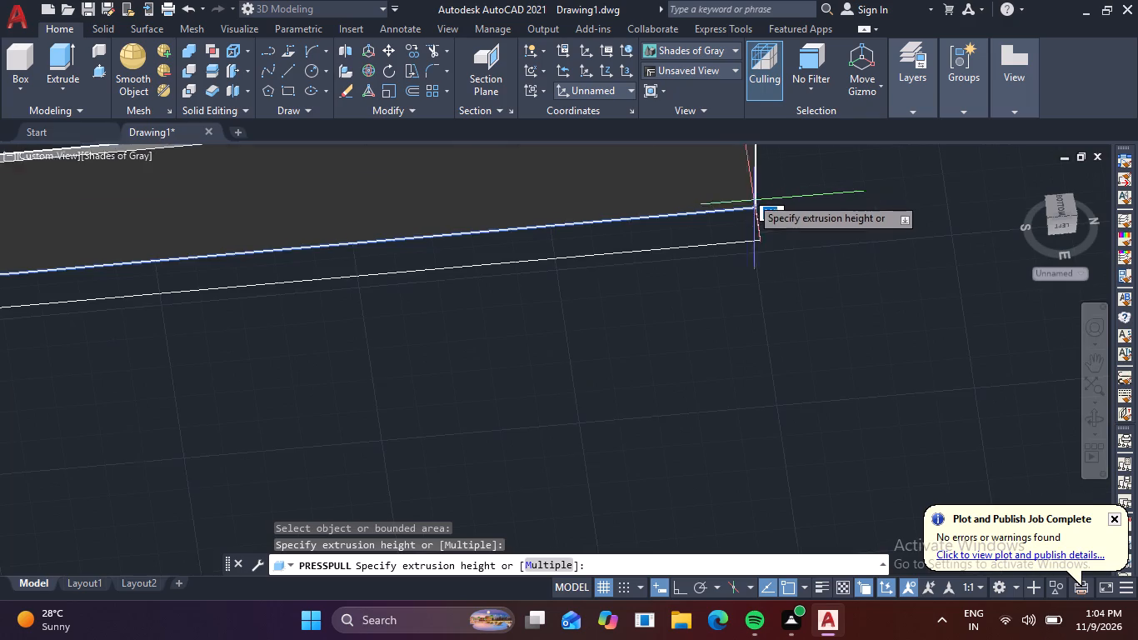
scroll(751, 197, down, 3)
middle_drag(754, 198, 762, 233)
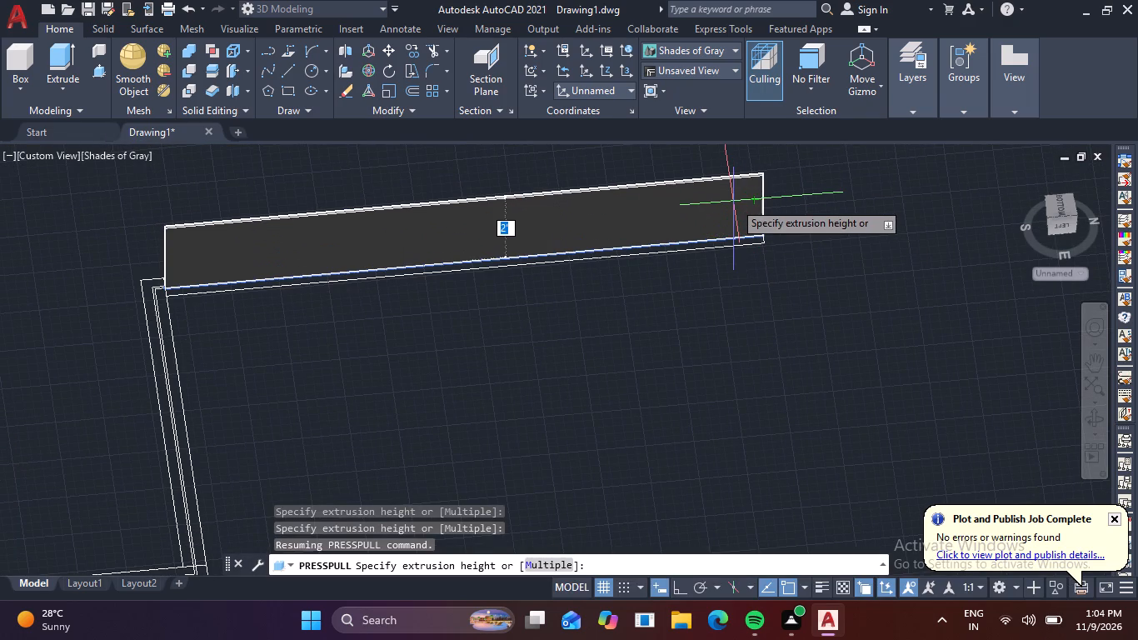
key(2)
key(apostrophe)
key(Return)
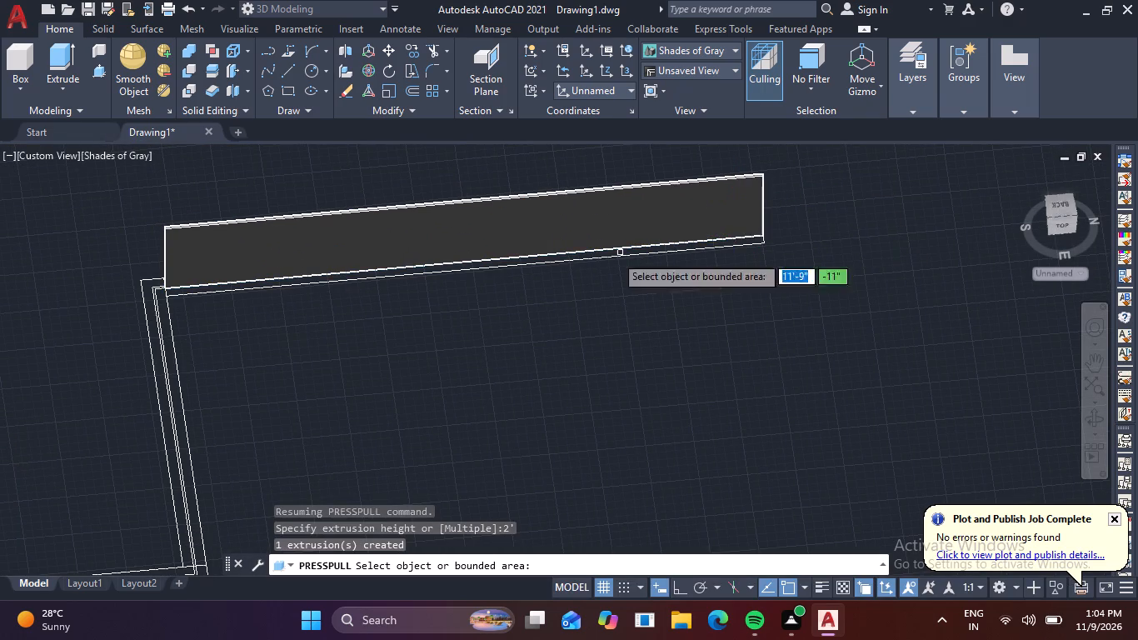
Erase the wider wall outline that surrounds the thin offset strip along the bay and the east wall stretches.
middle_drag(221, 320, 255, 250)
scroll(198, 208, up, 3)
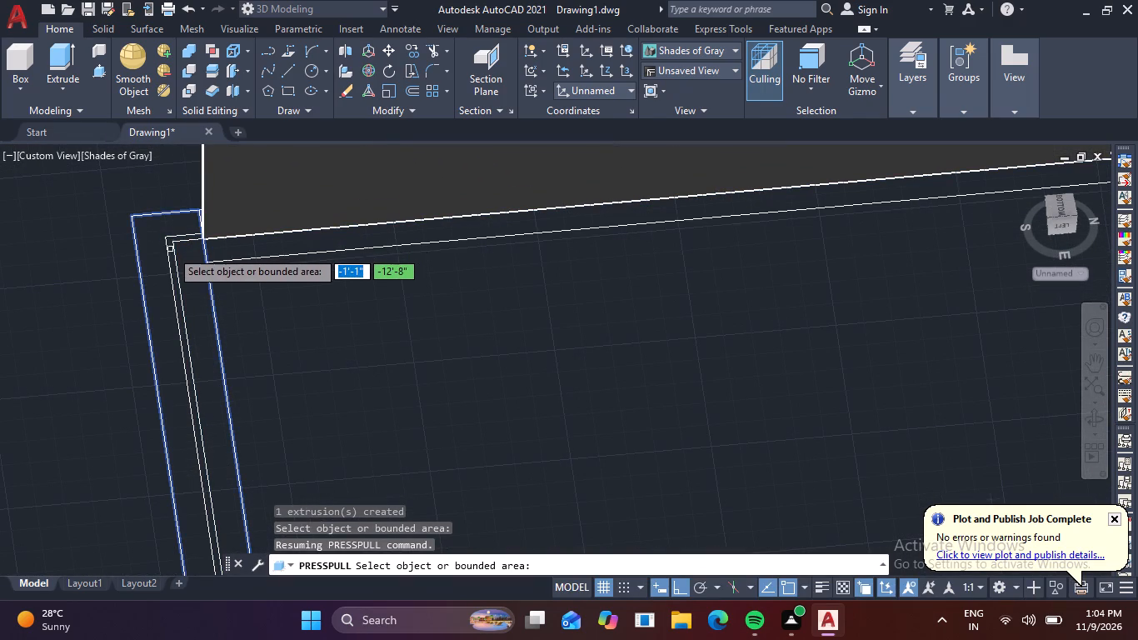
scroll(204, 292, down, 2)
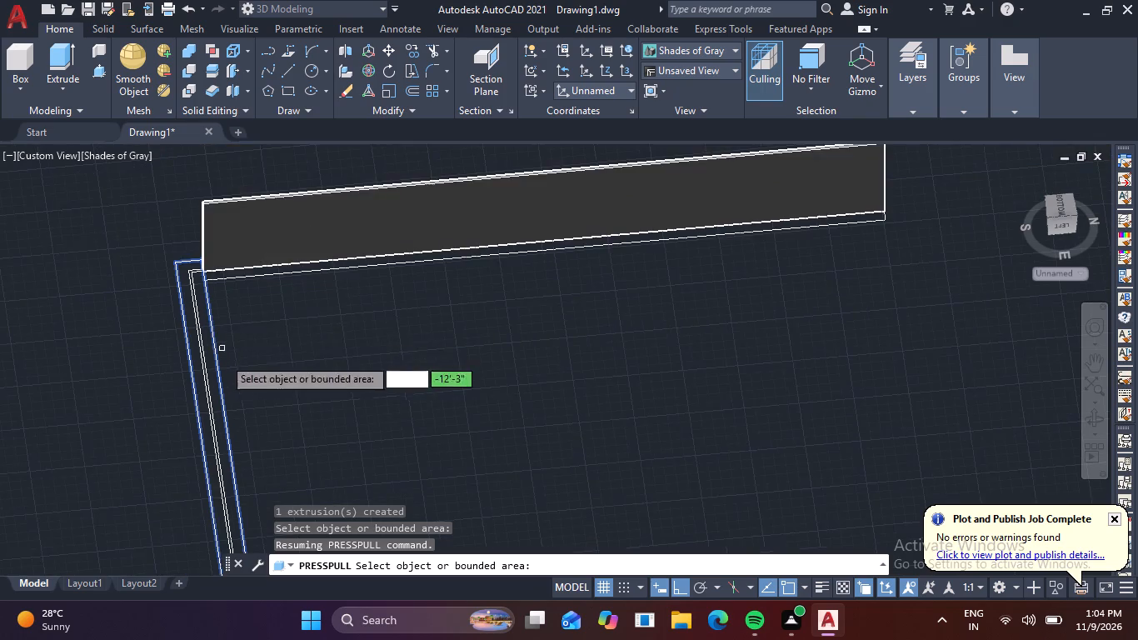
middle_drag(226, 367, 214, 172)
scroll(235, 417, up, 2)
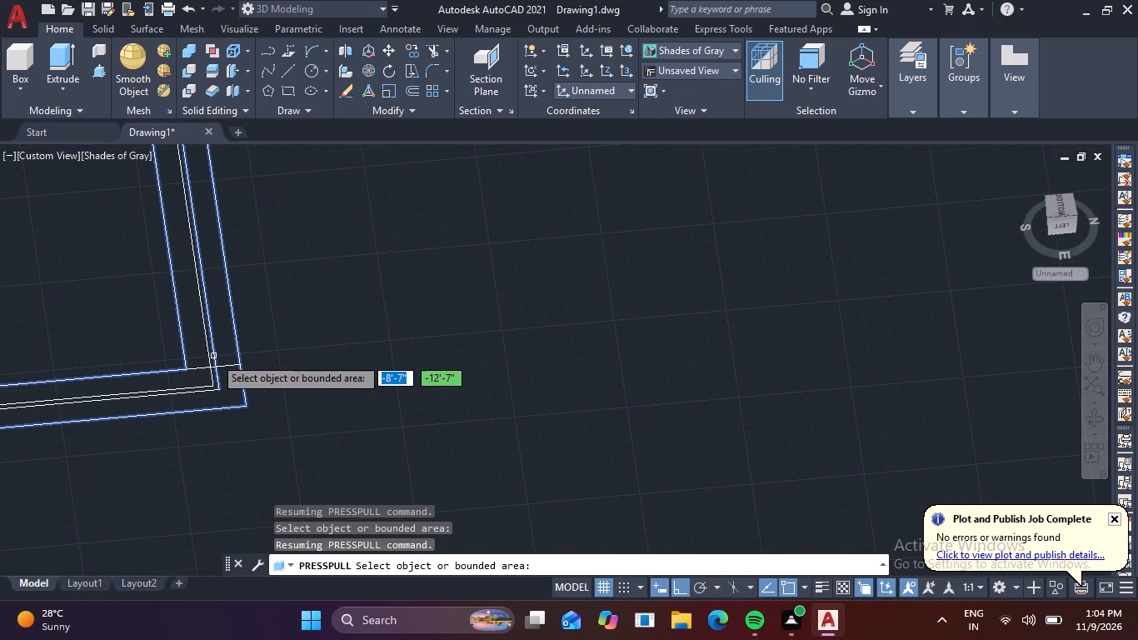
scroll(208, 355, up, 4)
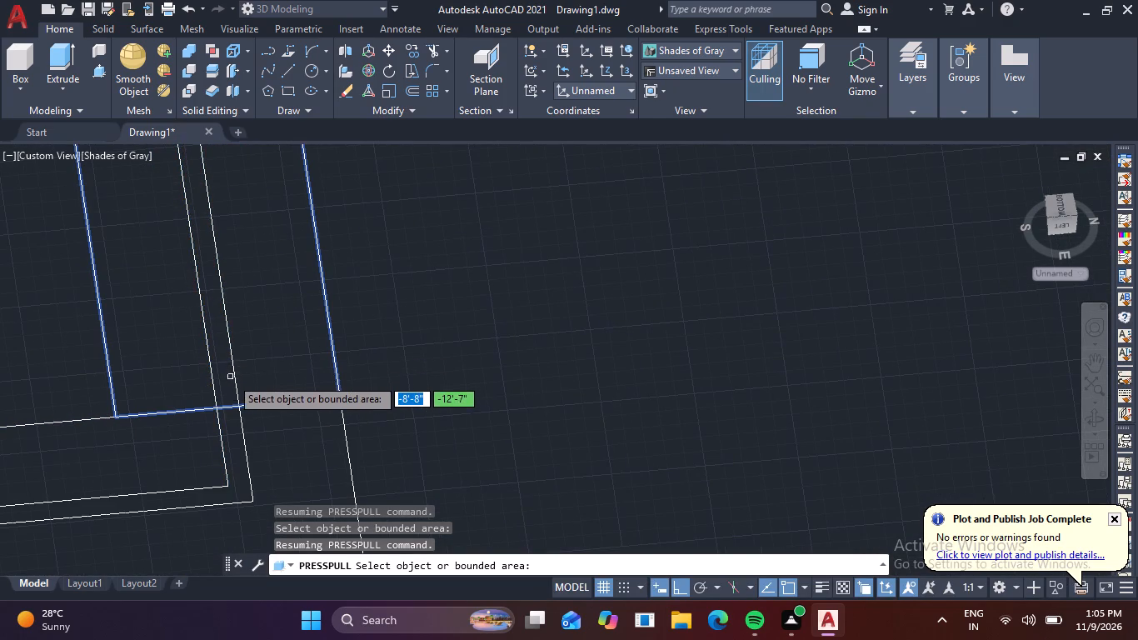
scroll(230, 380, up, 2)
scroll(200, 406, down, 1)
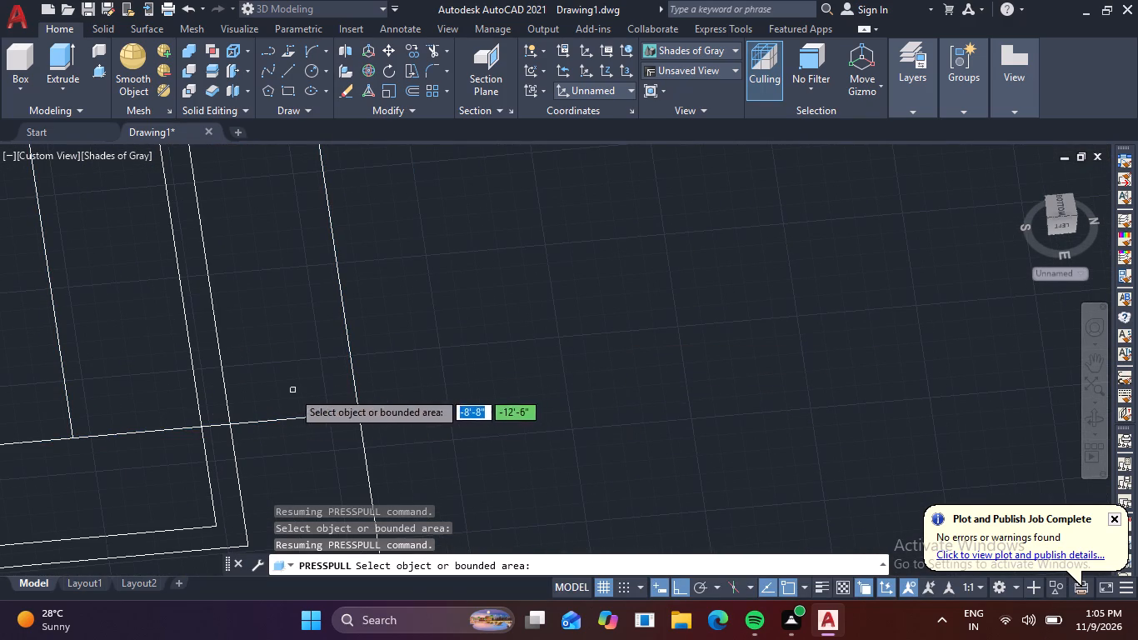
scroll(372, 427, down, 3)
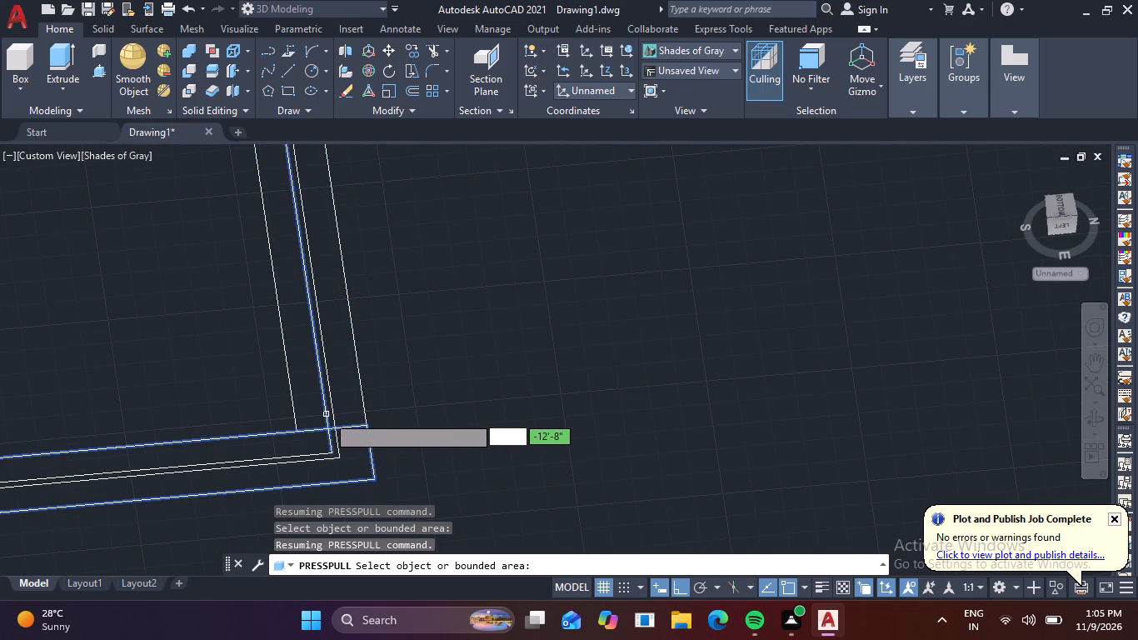
key(Escape)
key(Escape)
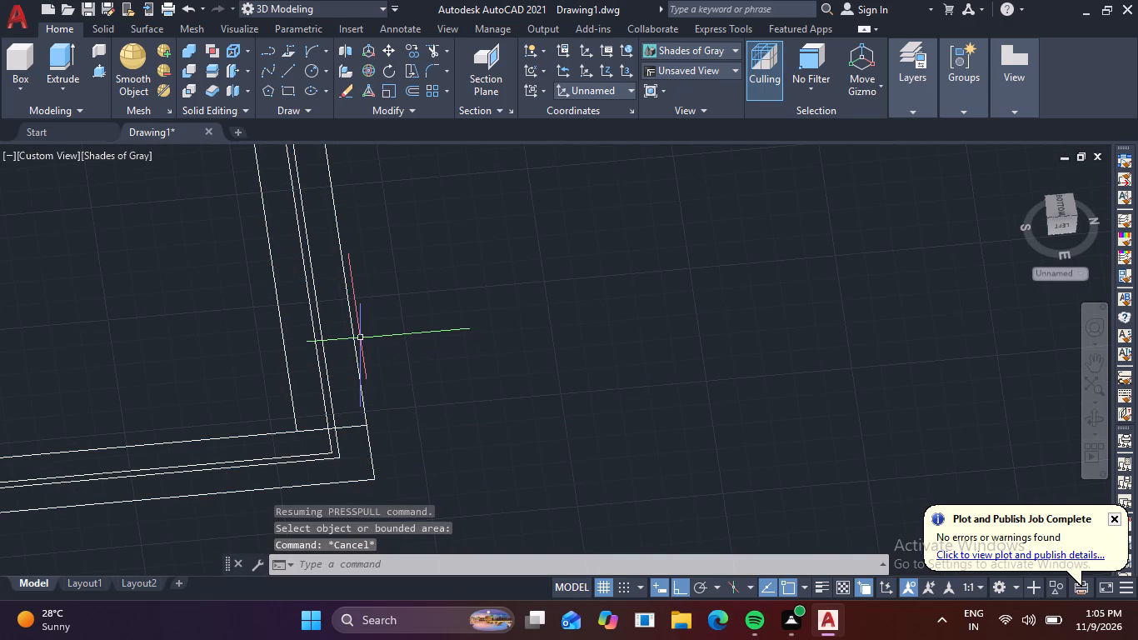
click(356, 336)
scroll(413, 347, down, 9)
middle_drag(453, 344, 430, 442)
key(Delete)
scroll(402, 389, up, 5)
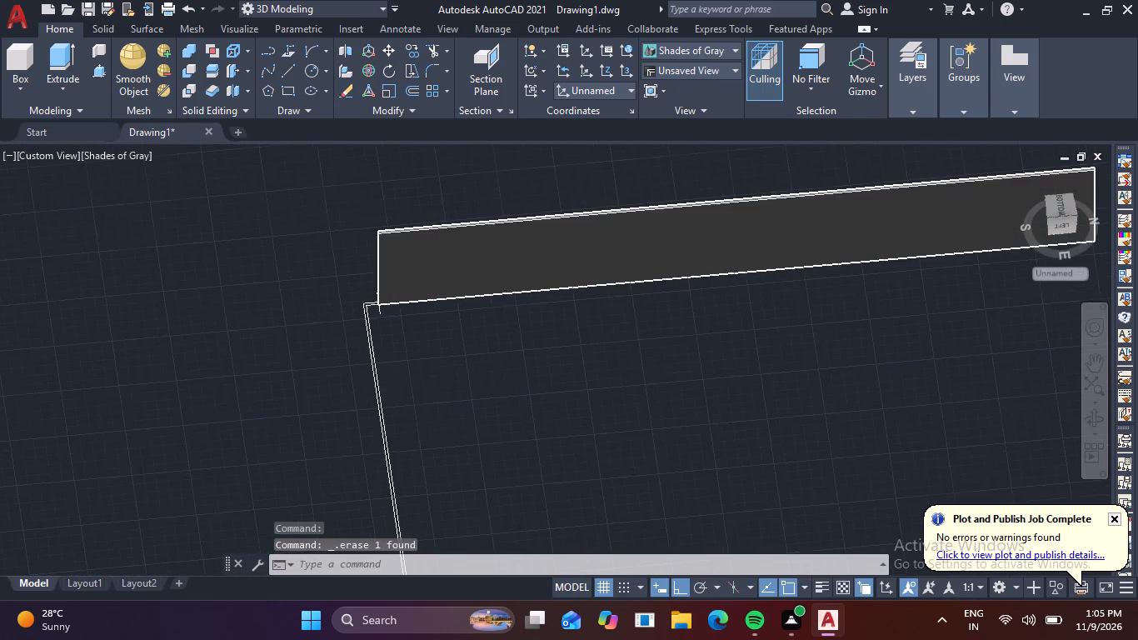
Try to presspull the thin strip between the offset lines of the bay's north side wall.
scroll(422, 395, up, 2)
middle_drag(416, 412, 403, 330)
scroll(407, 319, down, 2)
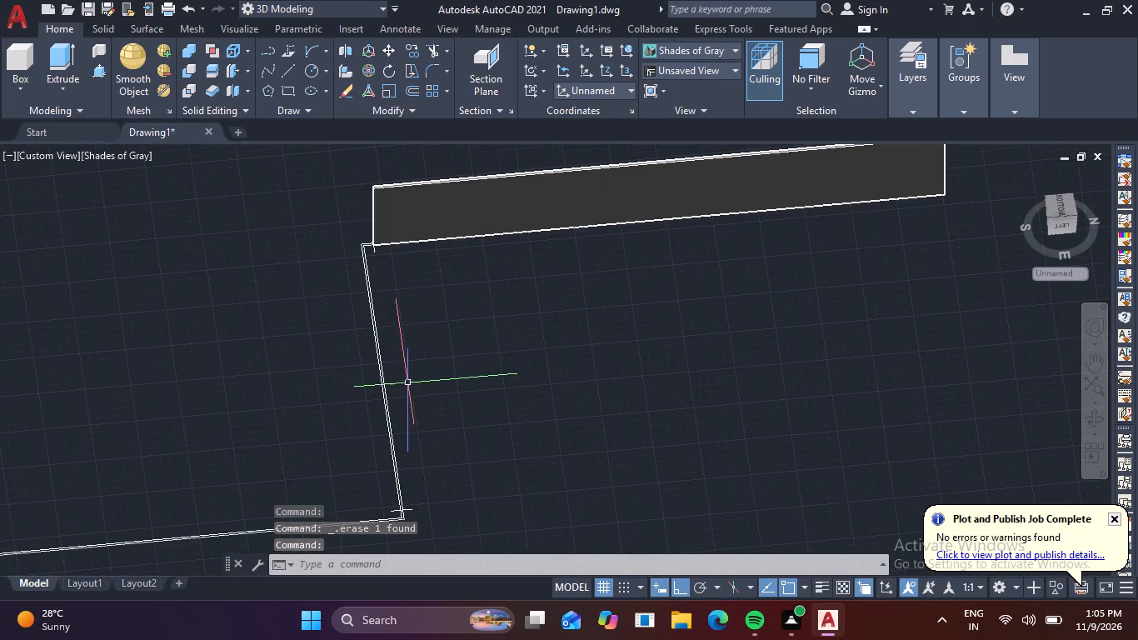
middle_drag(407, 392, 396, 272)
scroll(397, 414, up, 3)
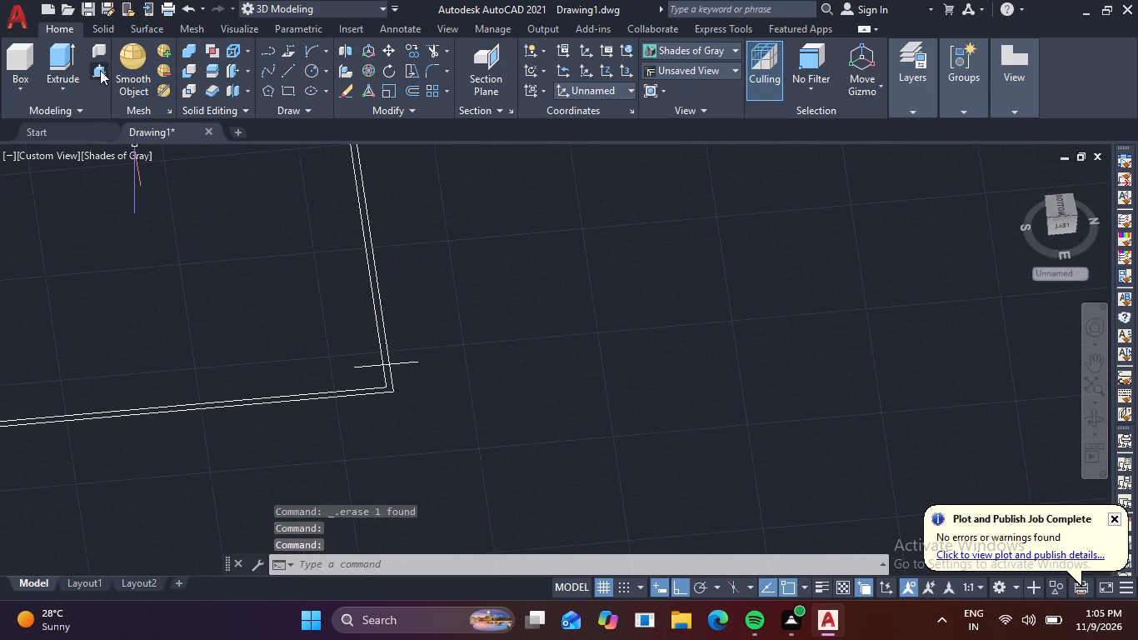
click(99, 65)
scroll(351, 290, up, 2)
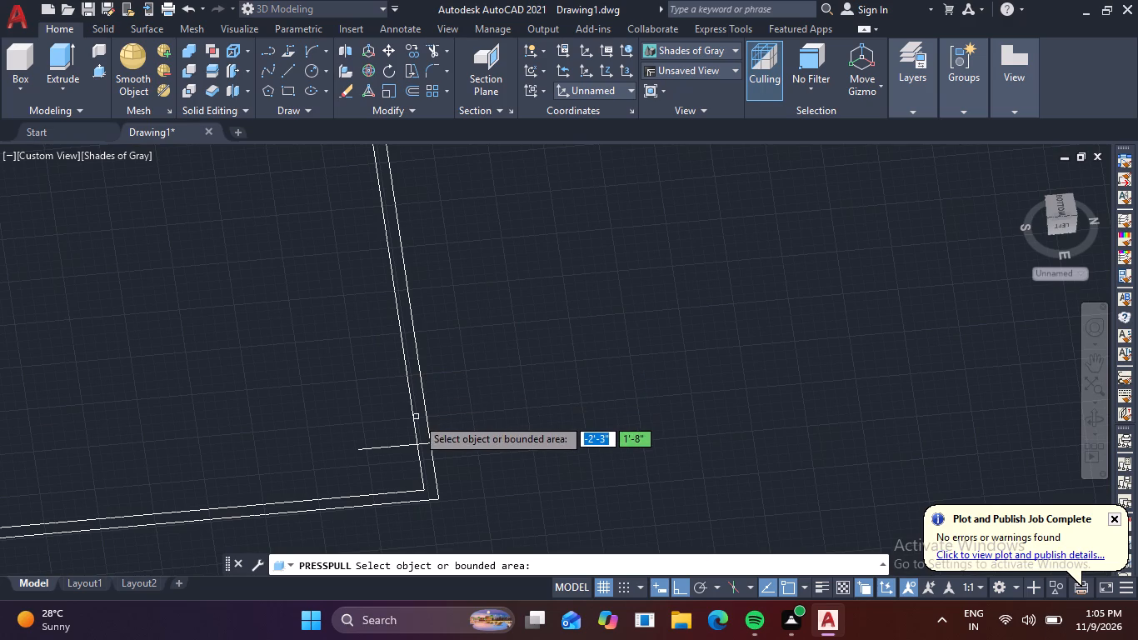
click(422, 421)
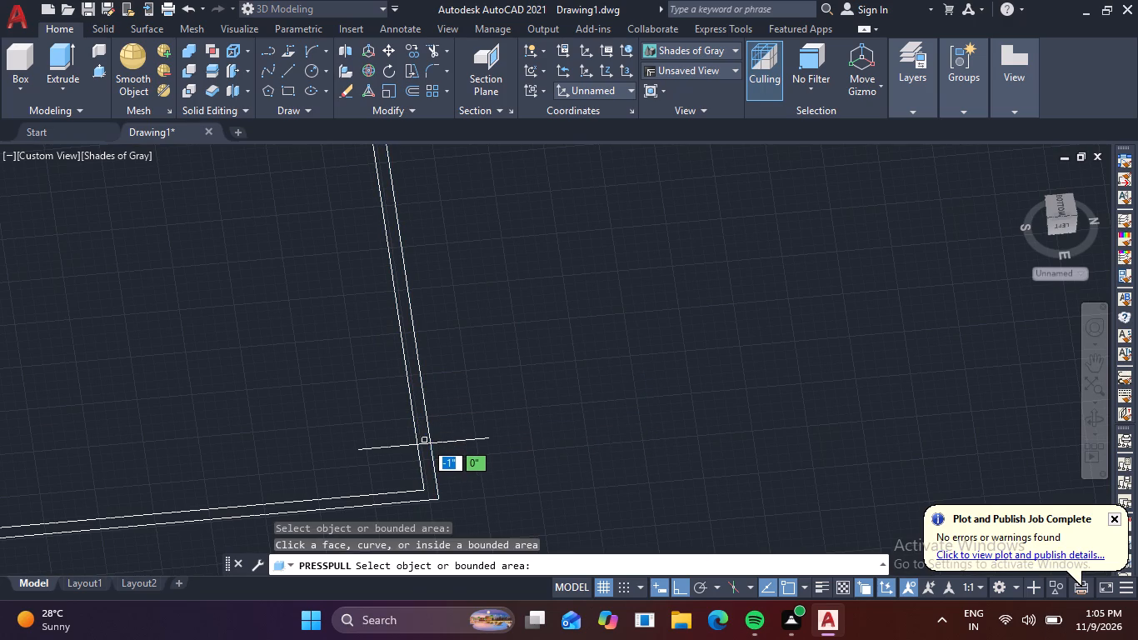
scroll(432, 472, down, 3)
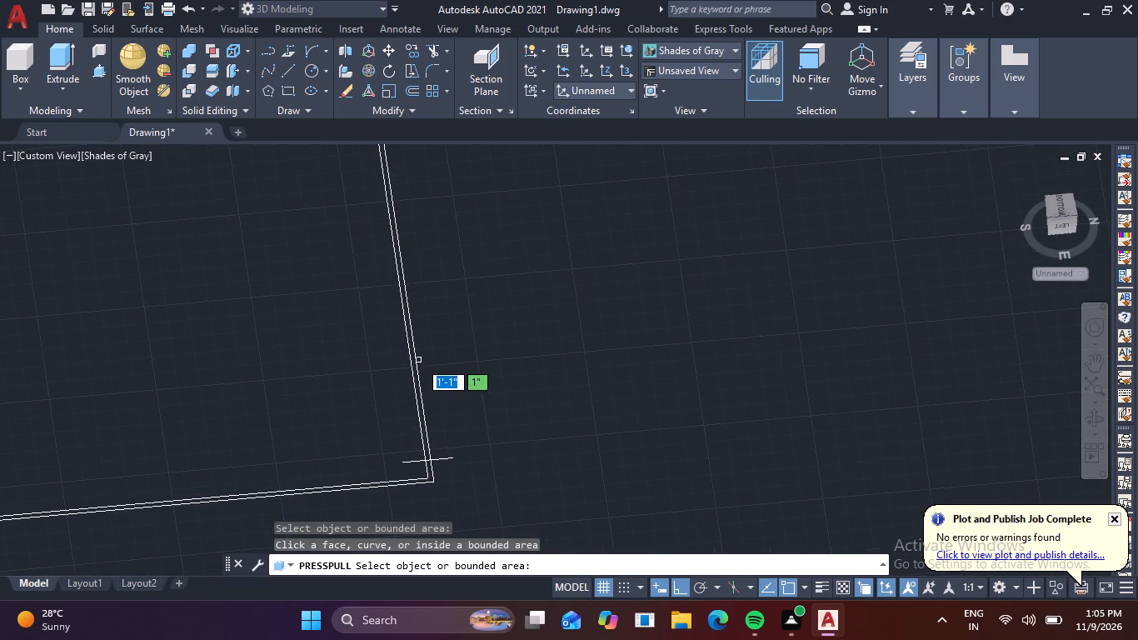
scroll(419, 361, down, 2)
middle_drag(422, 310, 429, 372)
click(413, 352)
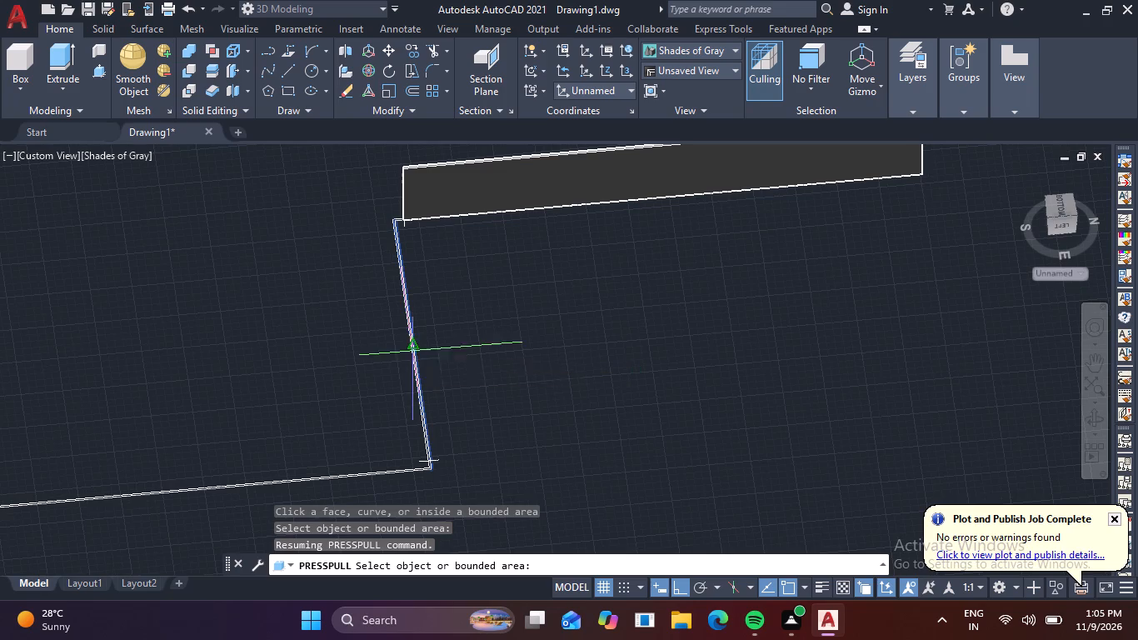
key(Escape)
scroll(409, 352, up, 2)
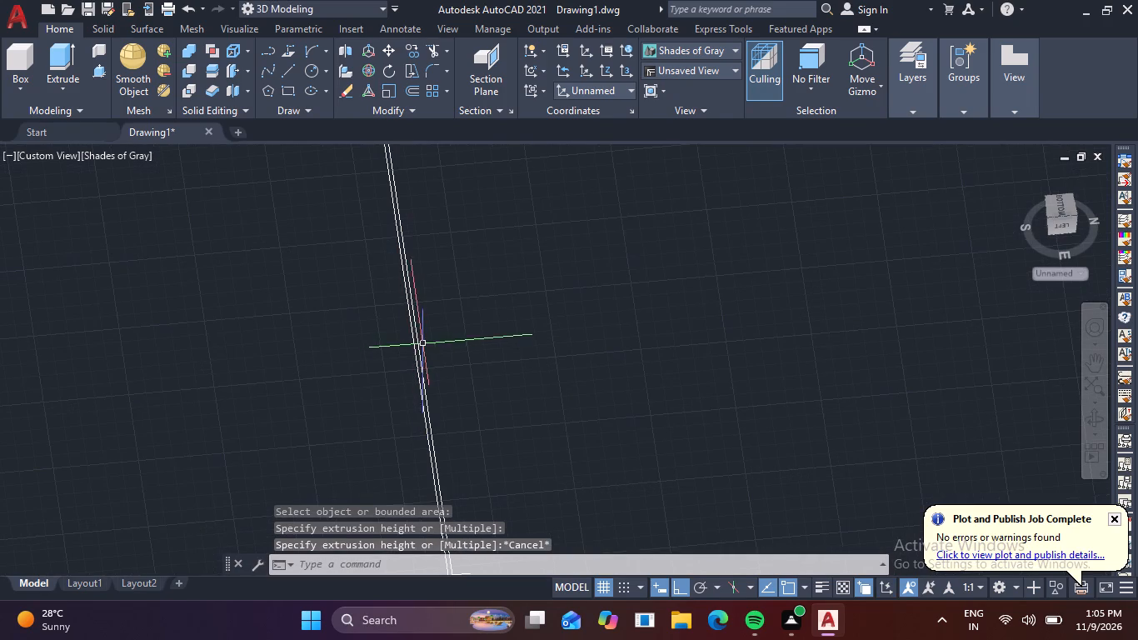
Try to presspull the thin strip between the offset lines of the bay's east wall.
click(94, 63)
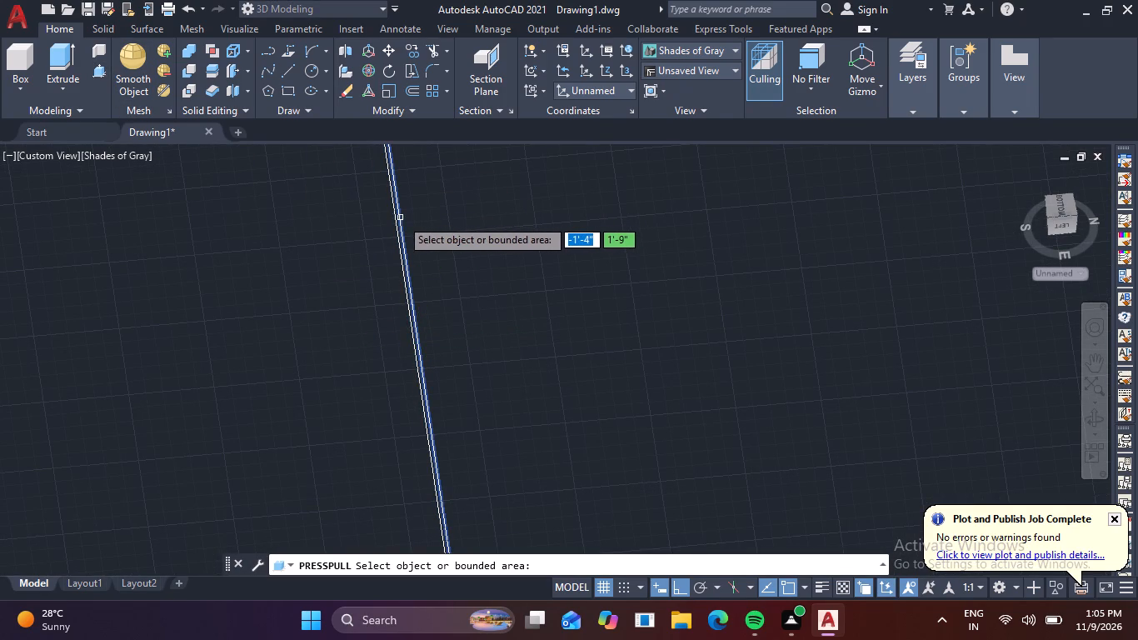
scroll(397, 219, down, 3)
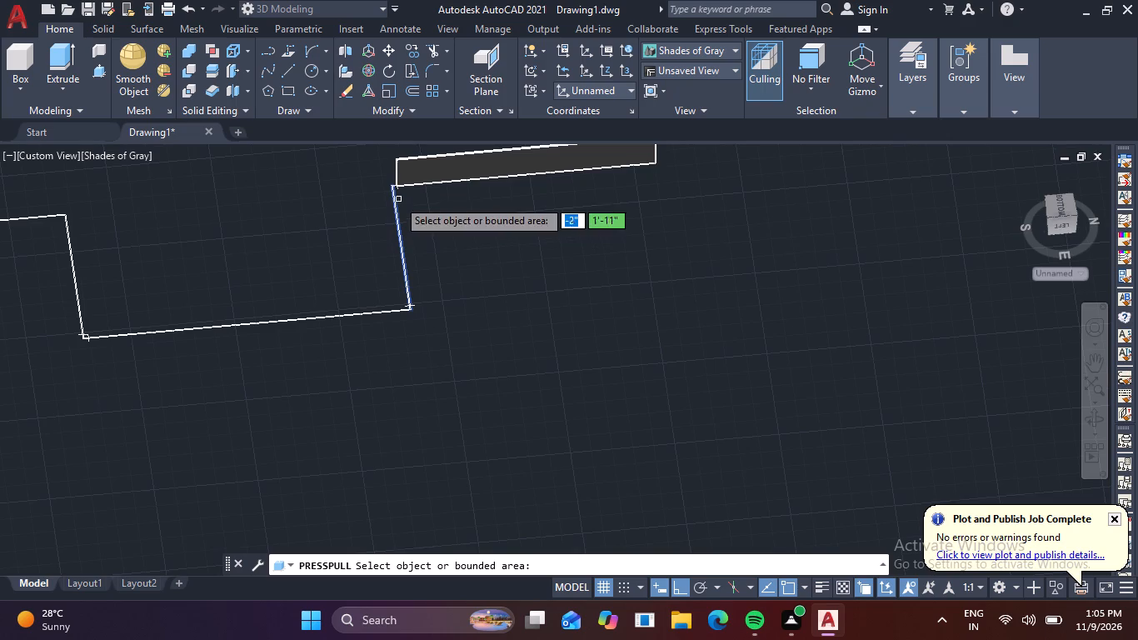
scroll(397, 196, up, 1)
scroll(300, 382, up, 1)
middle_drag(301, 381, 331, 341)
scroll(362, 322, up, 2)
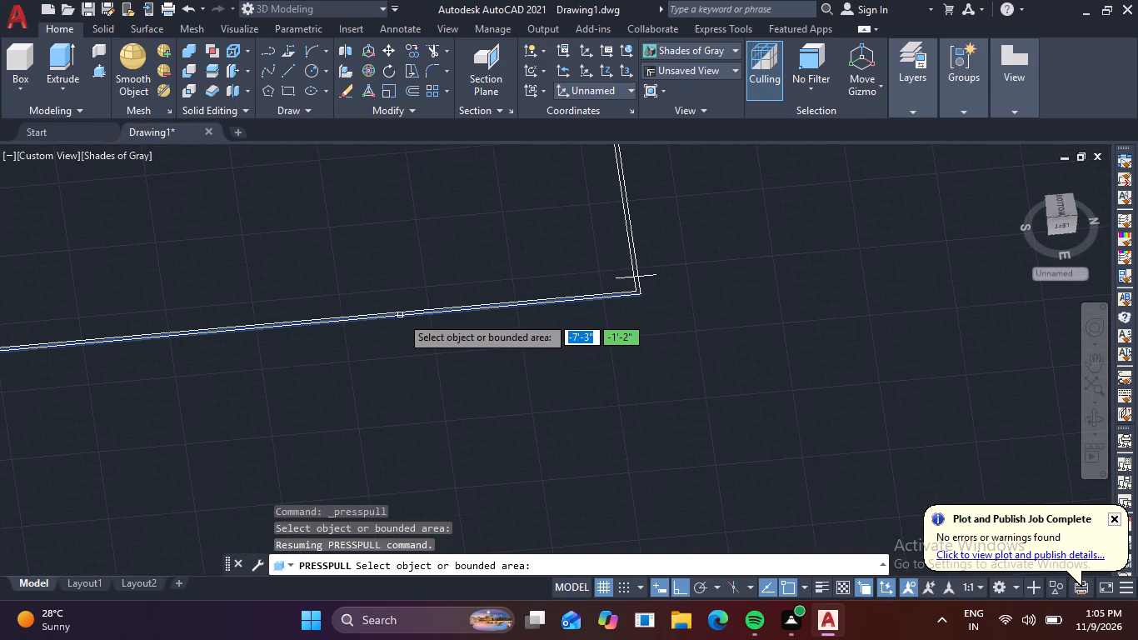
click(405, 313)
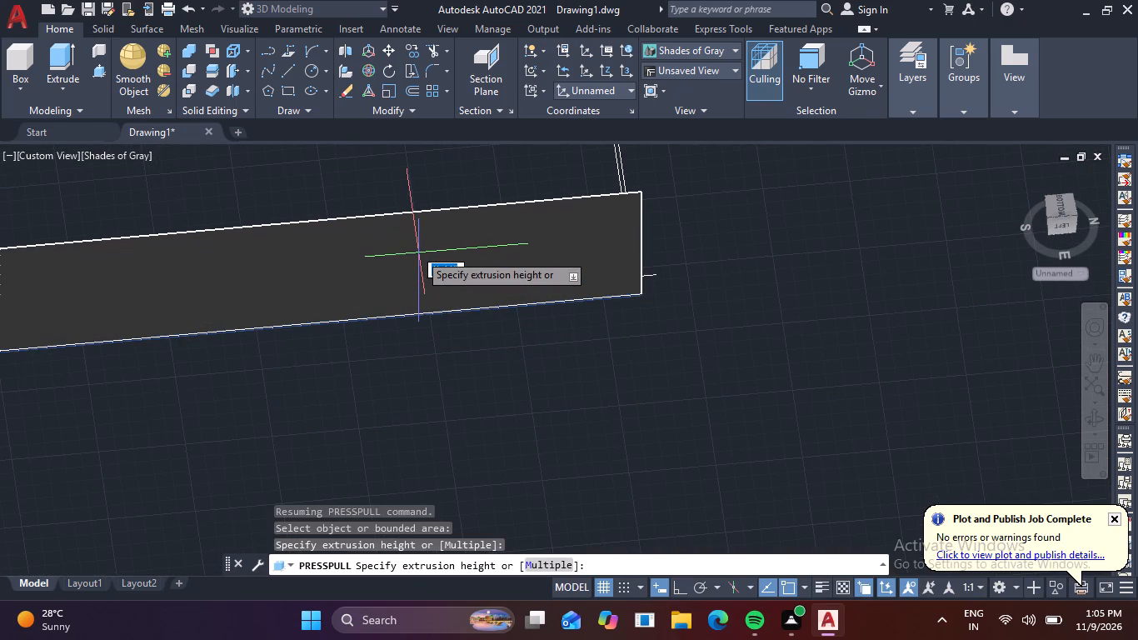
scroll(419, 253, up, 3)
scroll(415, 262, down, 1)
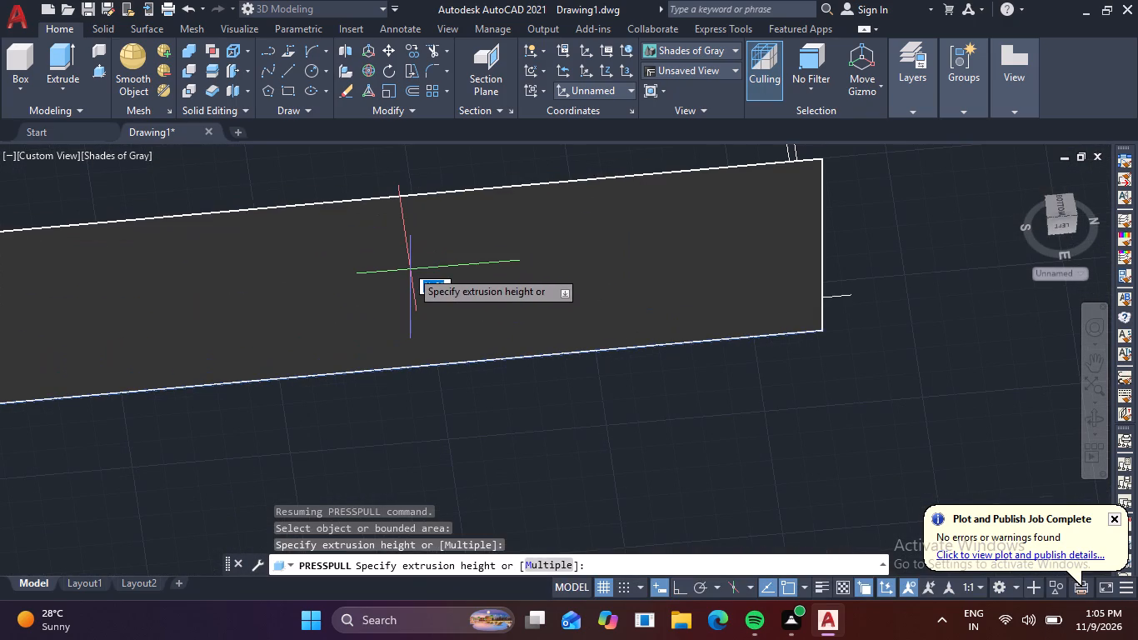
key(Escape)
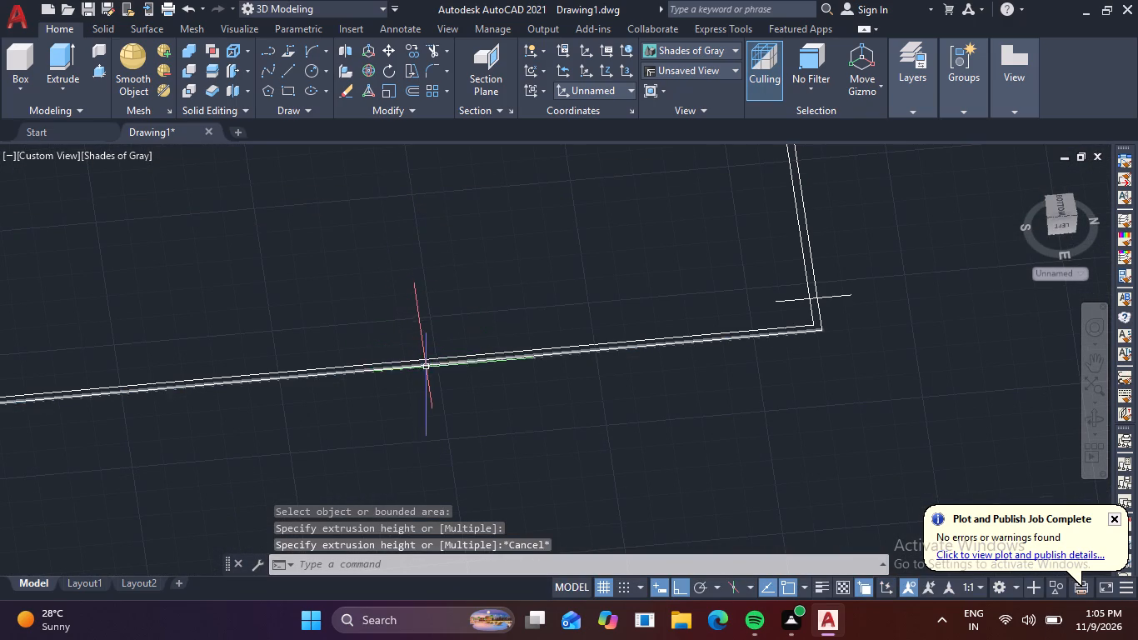
Presspull the small L-shaped piece of the thin strip at the bay's southeast corner.
key(space)
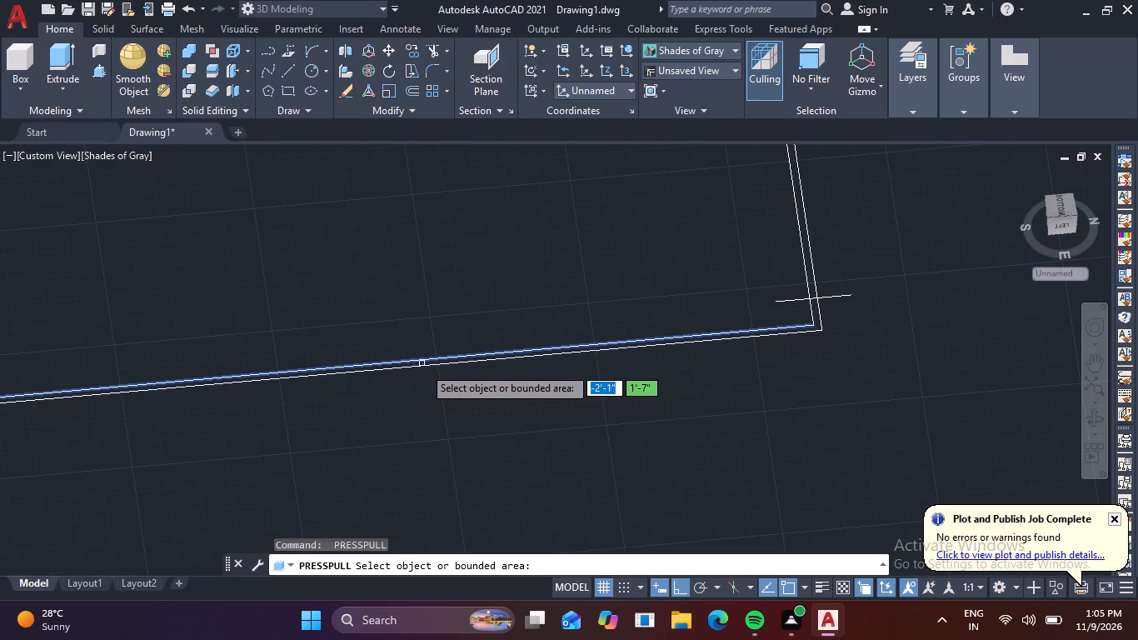
scroll(305, 384, down, 3)
middle_drag(279, 398, 684, 394)
scroll(195, 396, up, 4)
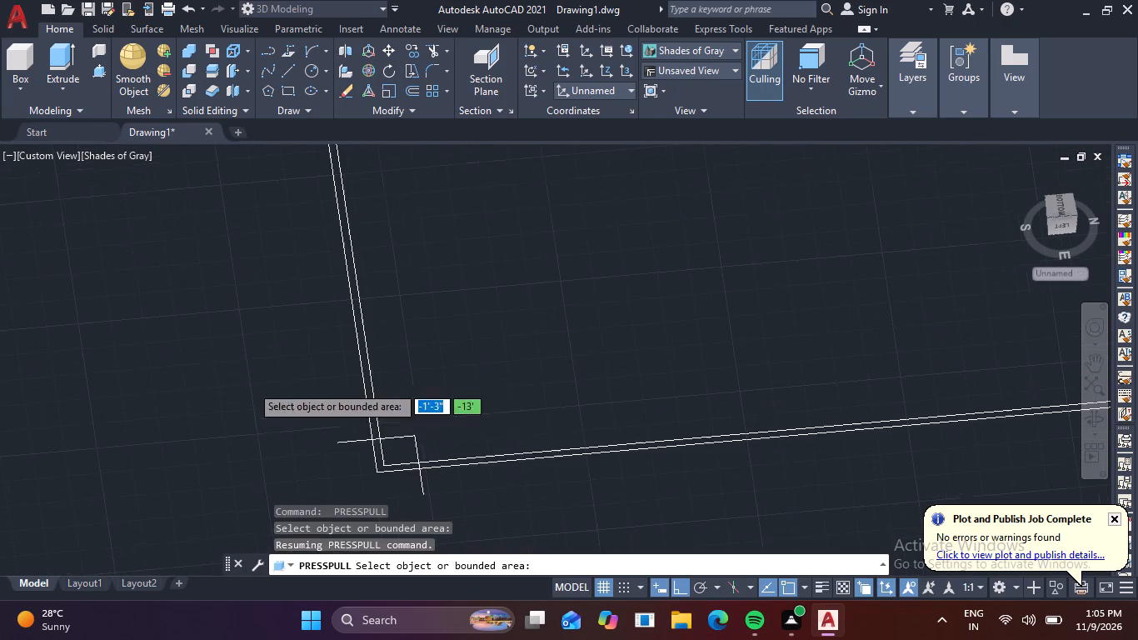
click(381, 468)
key(space)
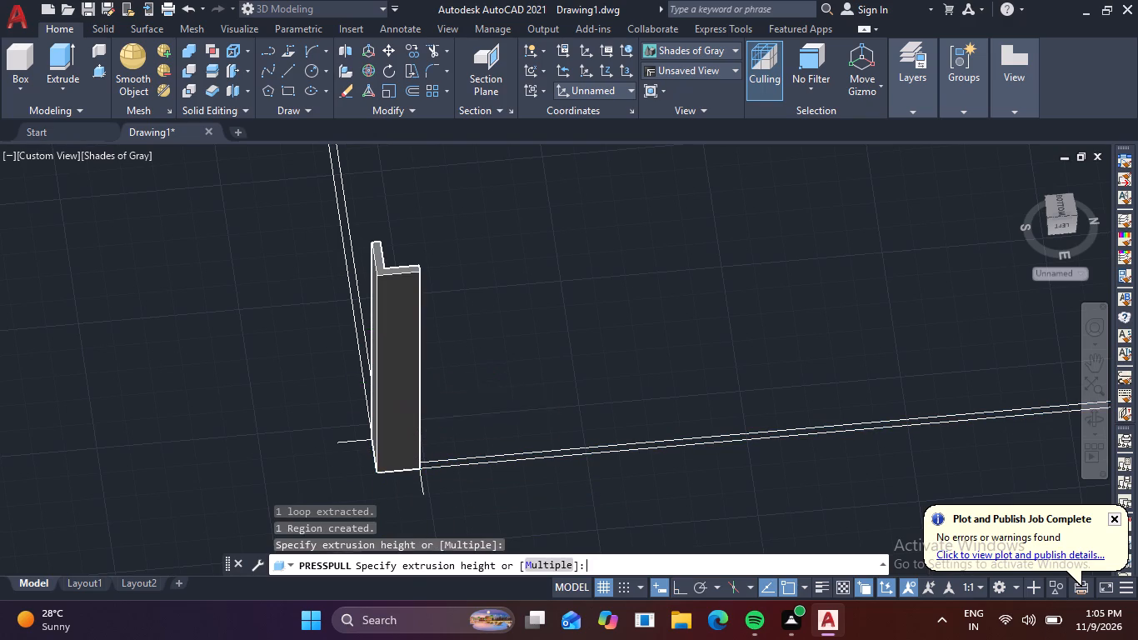
scroll(424, 427, down, 6)
scroll(516, 452, up, 2)
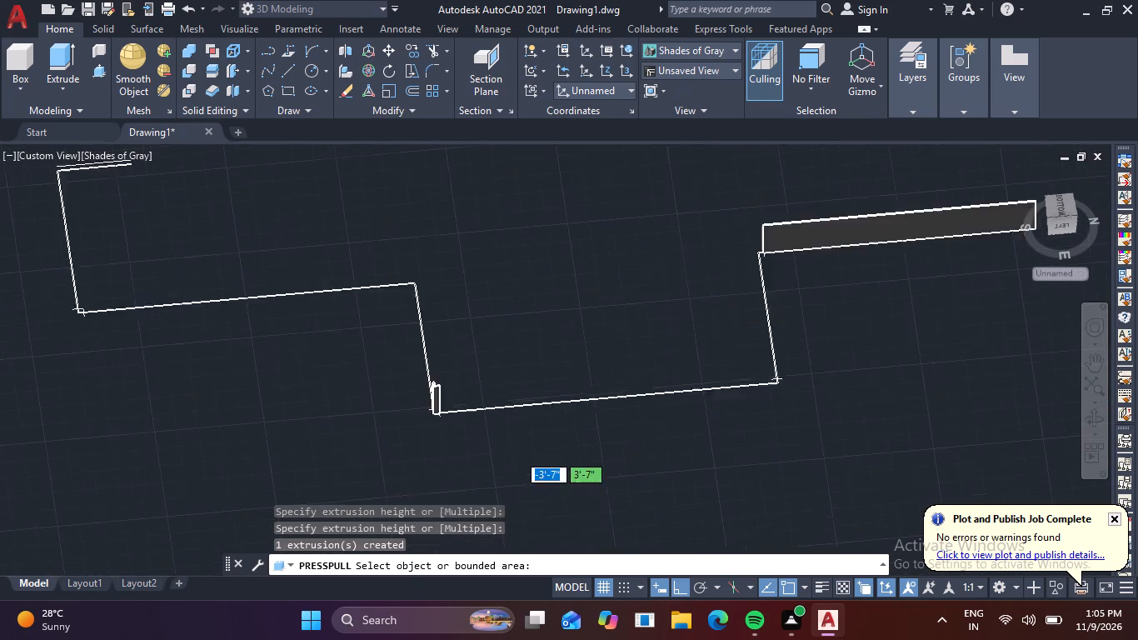
scroll(509, 446, up, 2)
scroll(533, 367, up, 4)
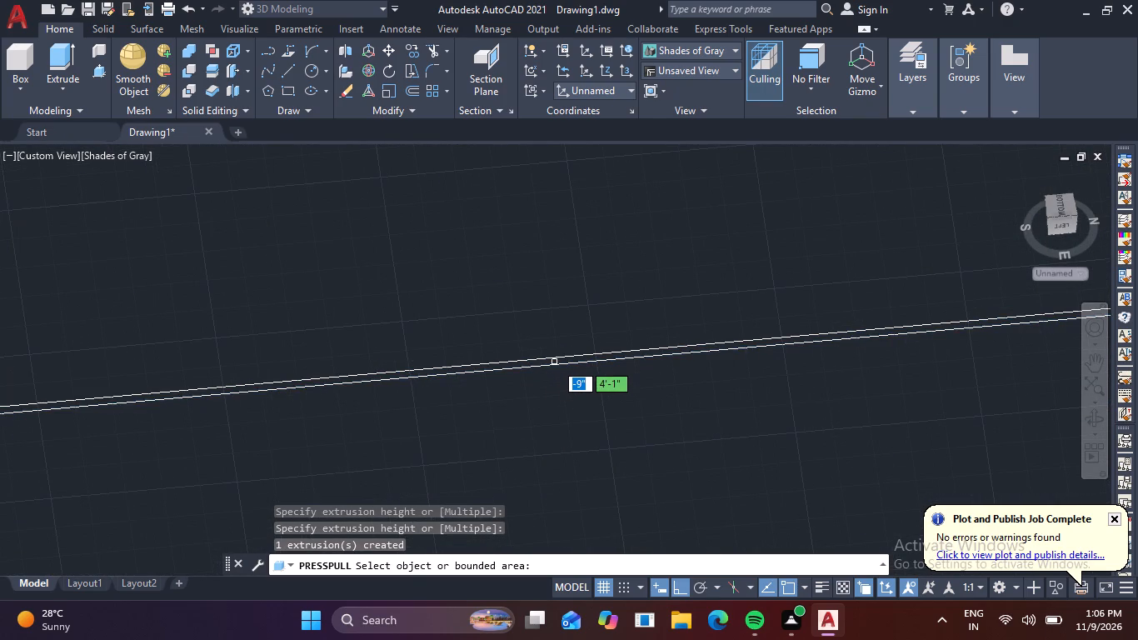
key(Escape)
key(Escape)
key(Escape)
Draw a short line across the thin strip at the middle of the bay's east wall.
text(l)
key(space)
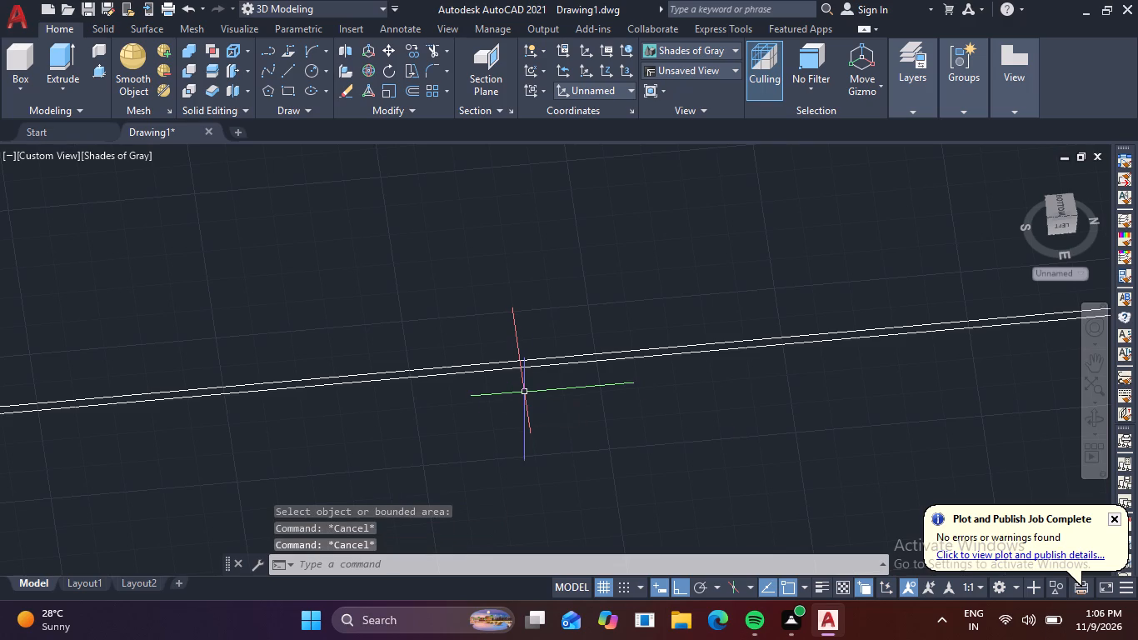
scroll(538, 408, down, 3)
scroll(611, 377, up, 3)
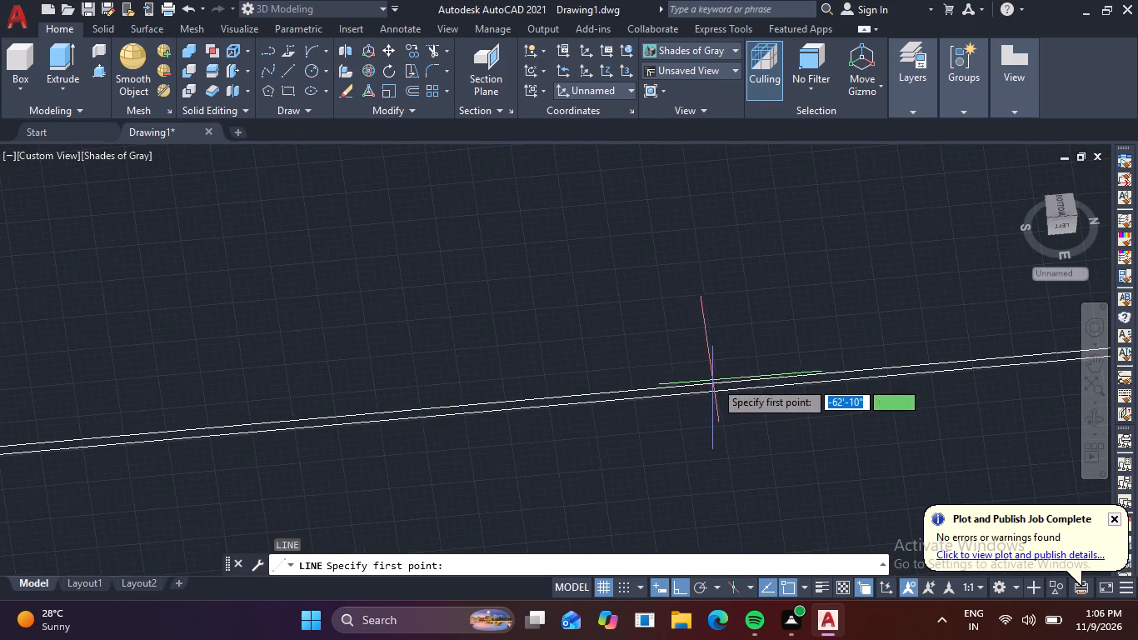
scroll(721, 392, down, 3)
middle_drag(717, 396, 382, 422)
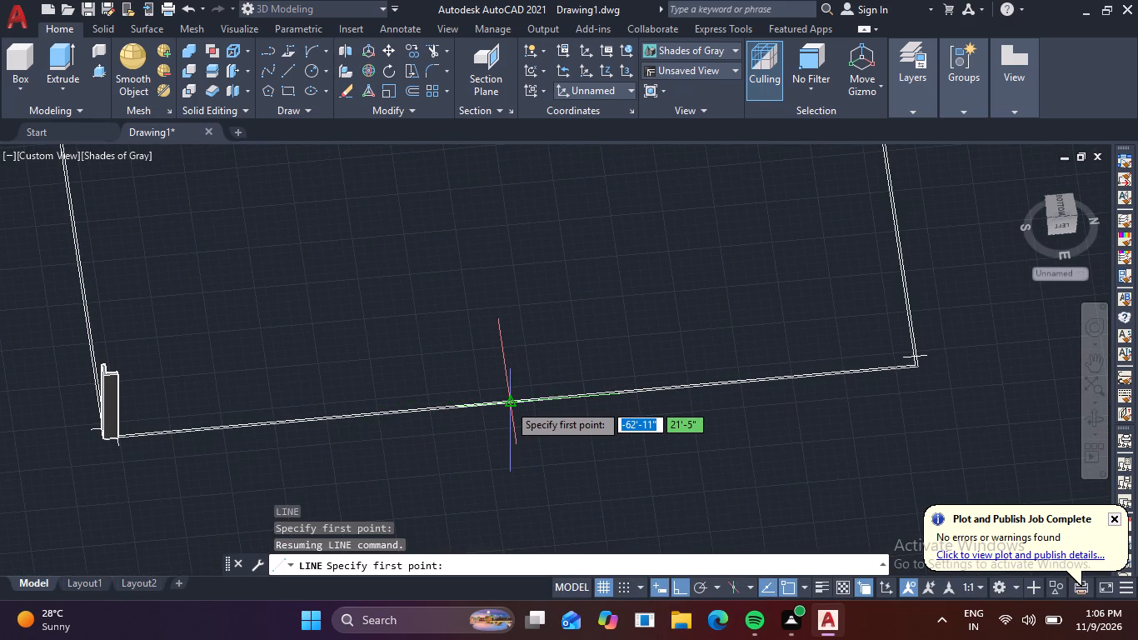
scroll(508, 403, up, 3)
click(508, 403)
click(507, 398)
key(space)
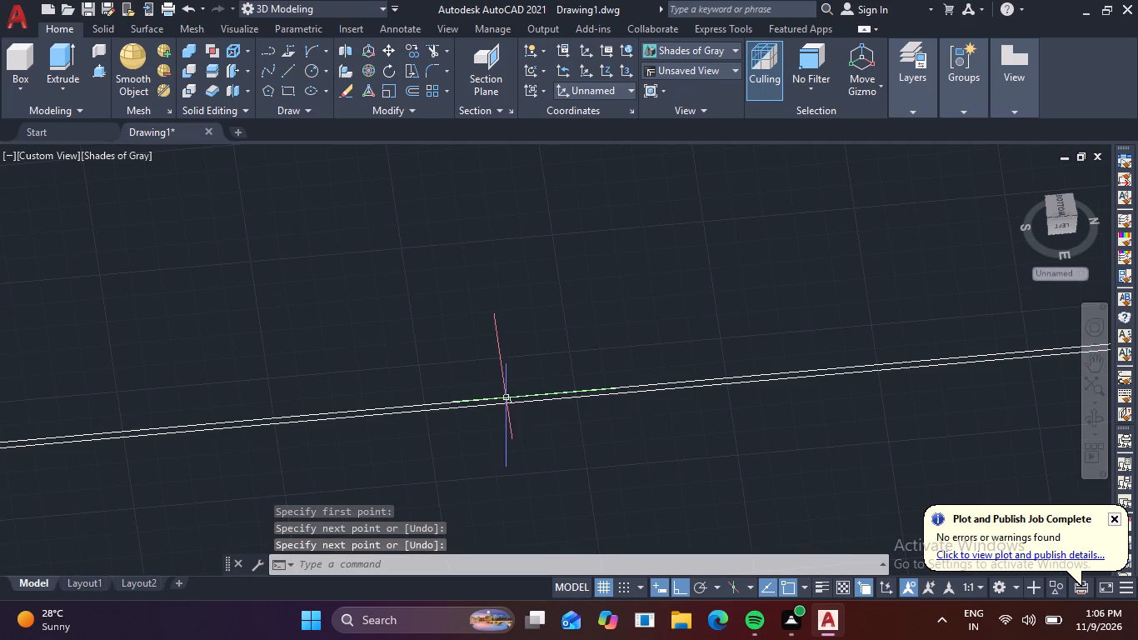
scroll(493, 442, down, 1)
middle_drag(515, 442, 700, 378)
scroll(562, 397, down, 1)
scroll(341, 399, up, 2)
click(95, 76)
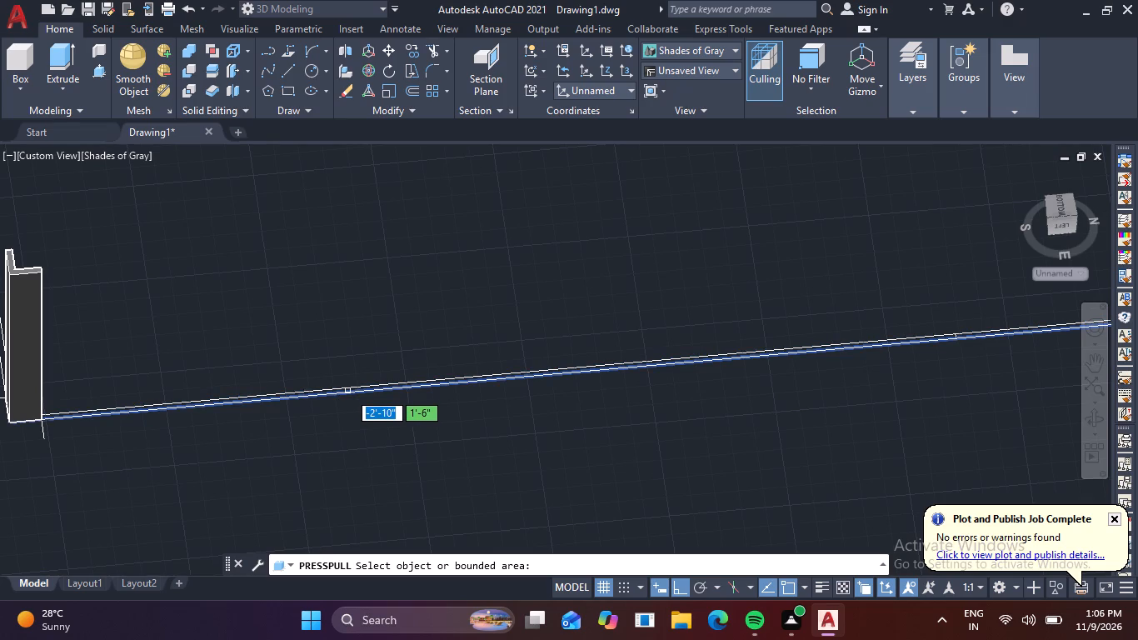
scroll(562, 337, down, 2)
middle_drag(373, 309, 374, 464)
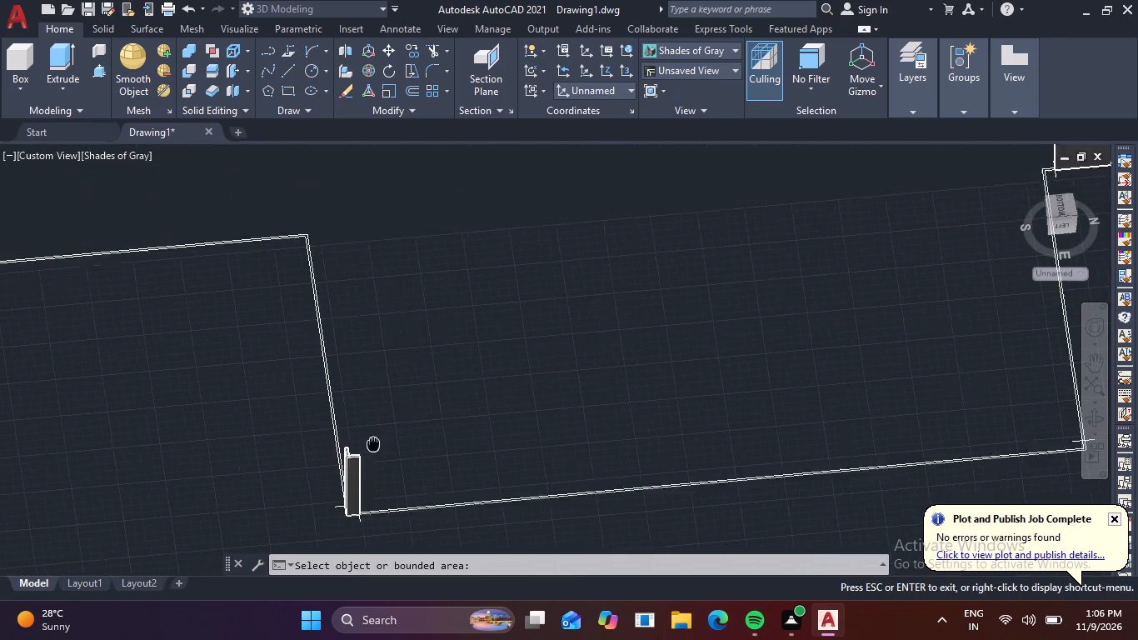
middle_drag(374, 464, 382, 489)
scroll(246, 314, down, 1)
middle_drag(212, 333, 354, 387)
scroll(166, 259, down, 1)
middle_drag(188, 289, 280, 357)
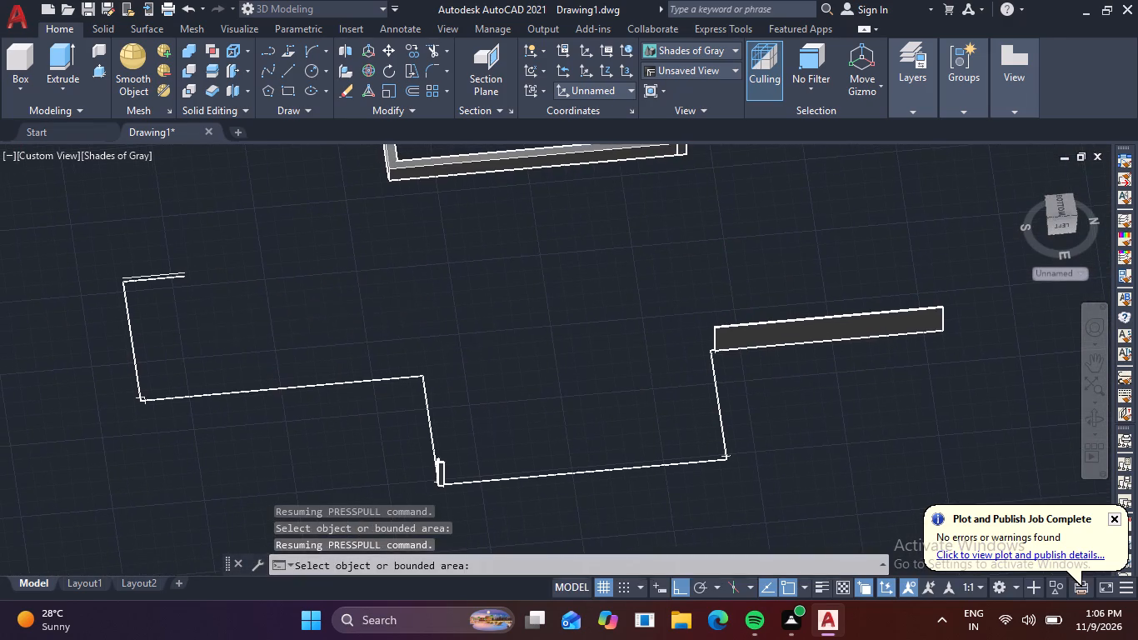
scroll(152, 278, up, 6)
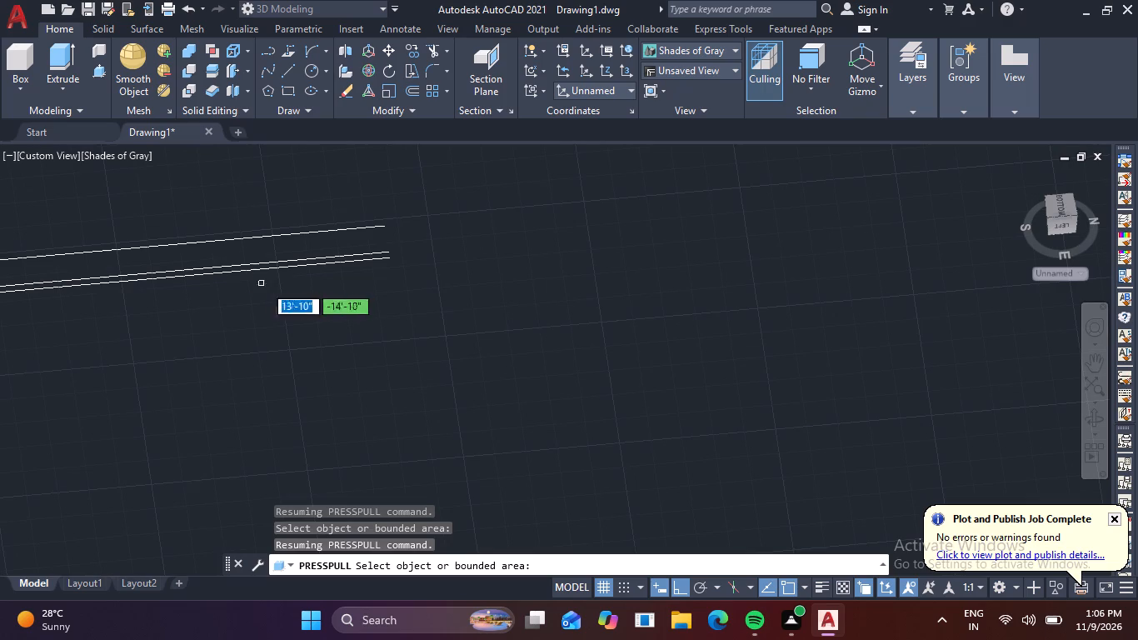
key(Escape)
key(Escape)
Draw a short line closing the open north end of the short north-south thin strip.
key(l)
key(space)
scroll(409, 291, up, 3)
click(349, 173)
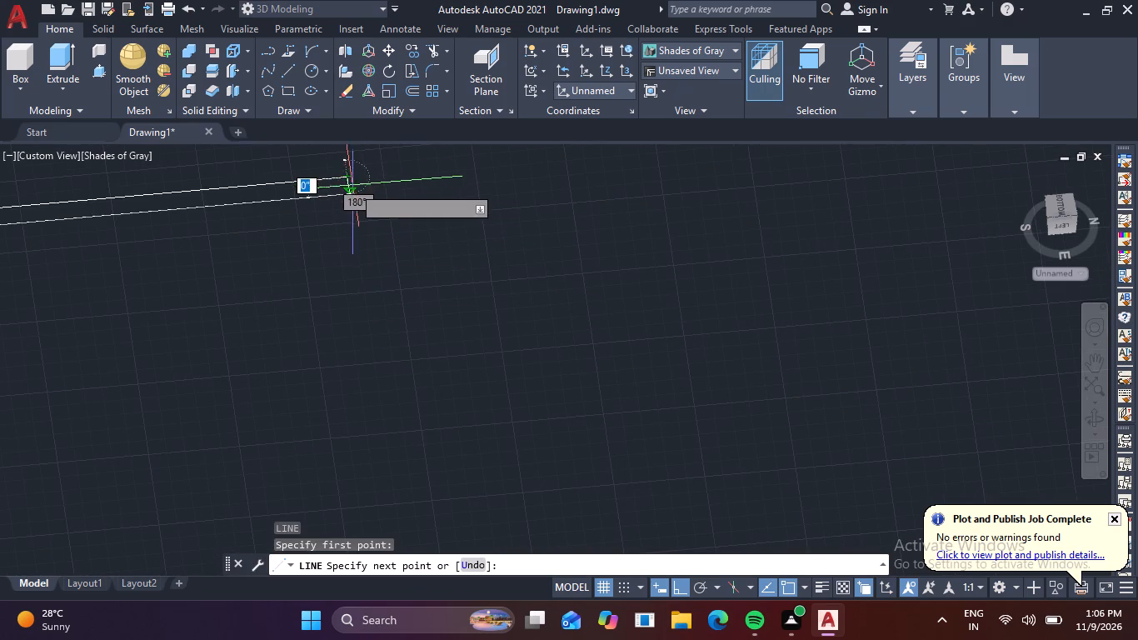
click(345, 193)
key(space)
scroll(382, 225, down, 3)
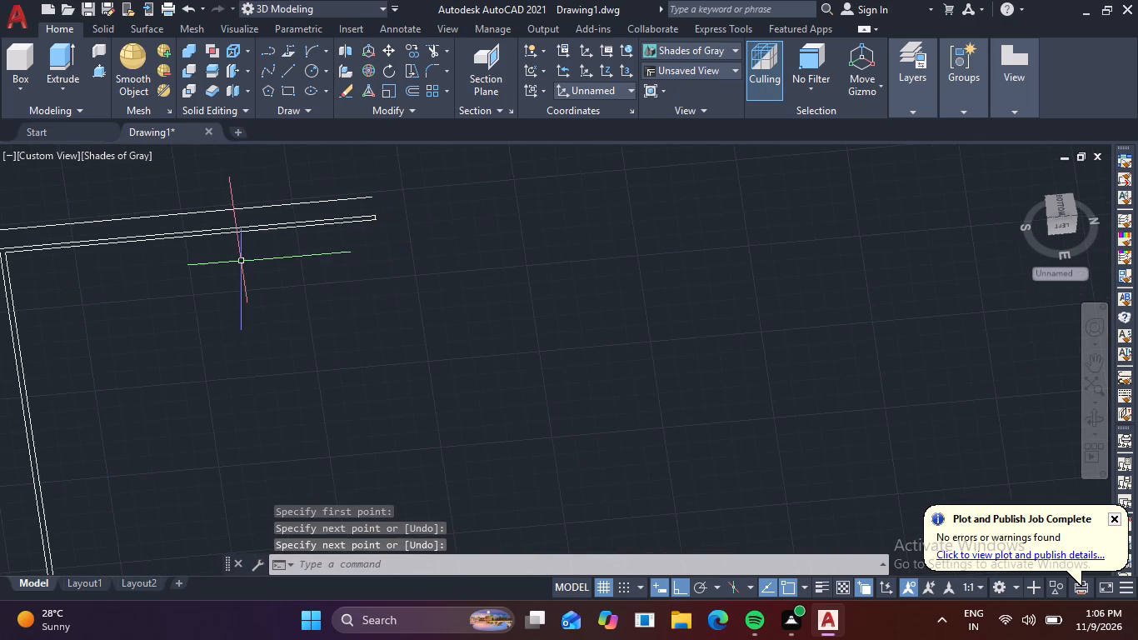
Extend the adjoining side strip's inner line to the outer line of the short strip at their shared corner.
middle_drag(177, 267, 319, 277)
scroll(117, 274, up, 3)
key(e)
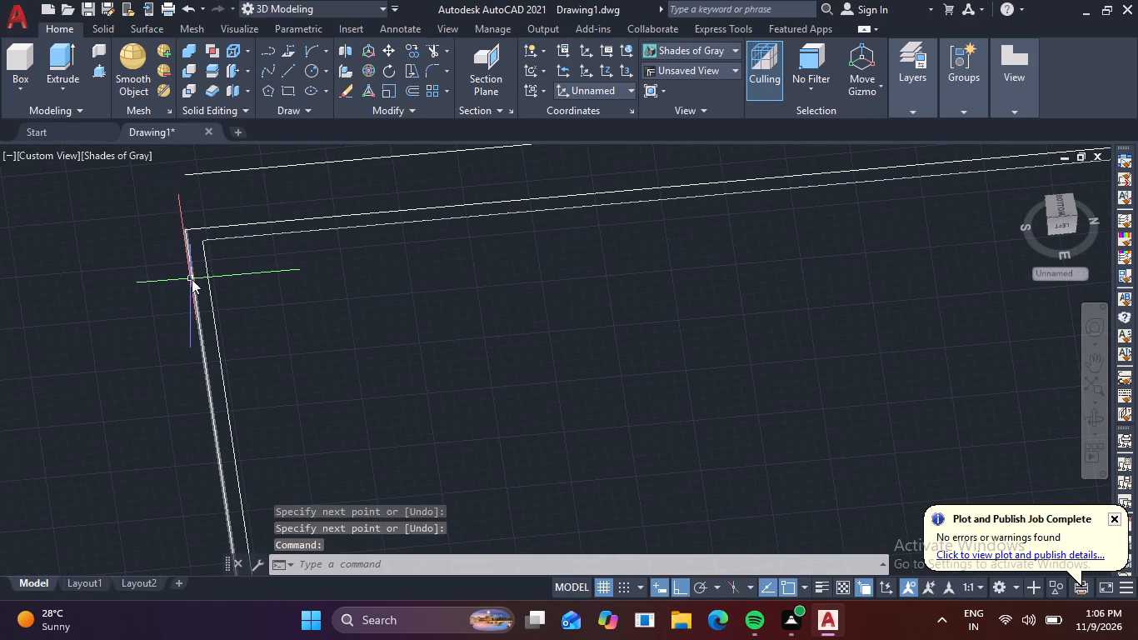
key(x)
key(space)
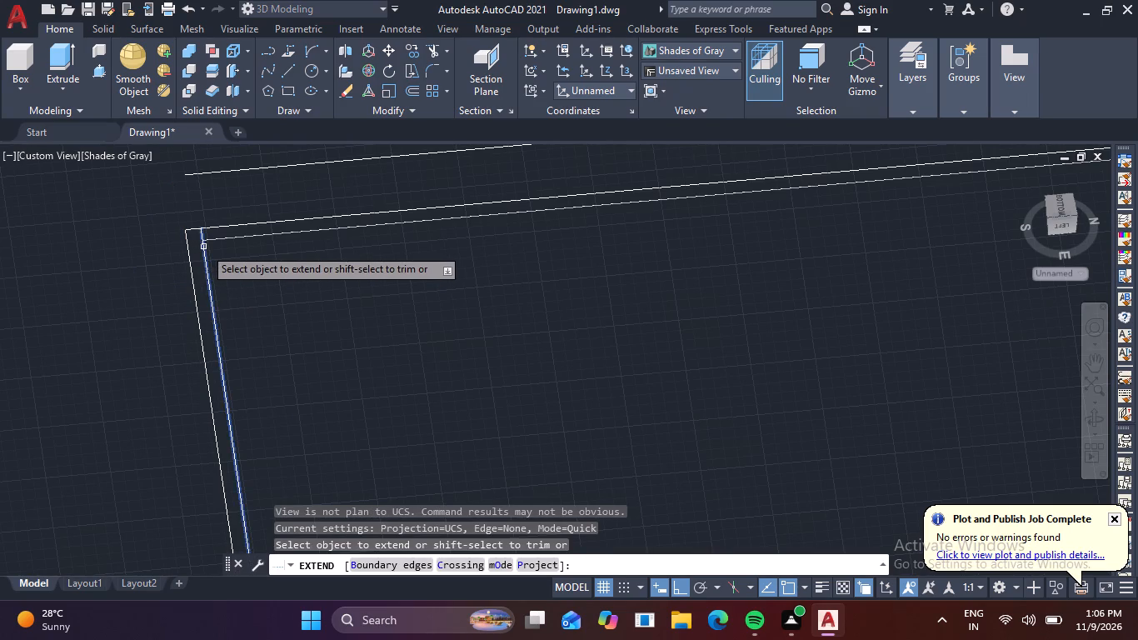
click(204, 247)
key(Escape)
key(Escape)
scroll(320, 286, down, 3)
middle_drag(334, 294, 254, 297)
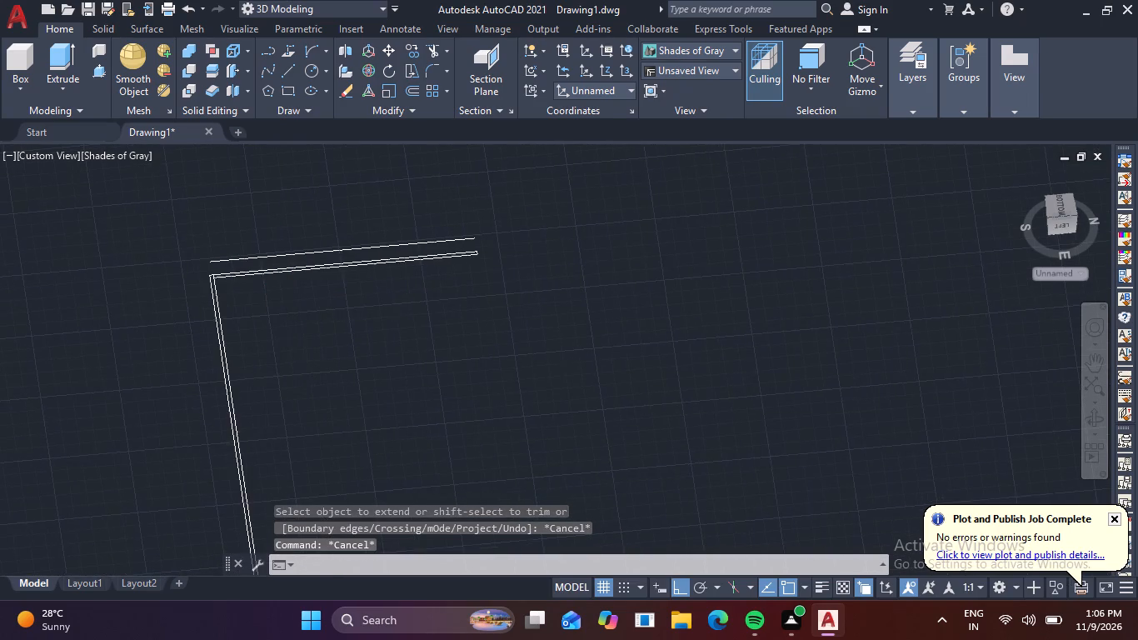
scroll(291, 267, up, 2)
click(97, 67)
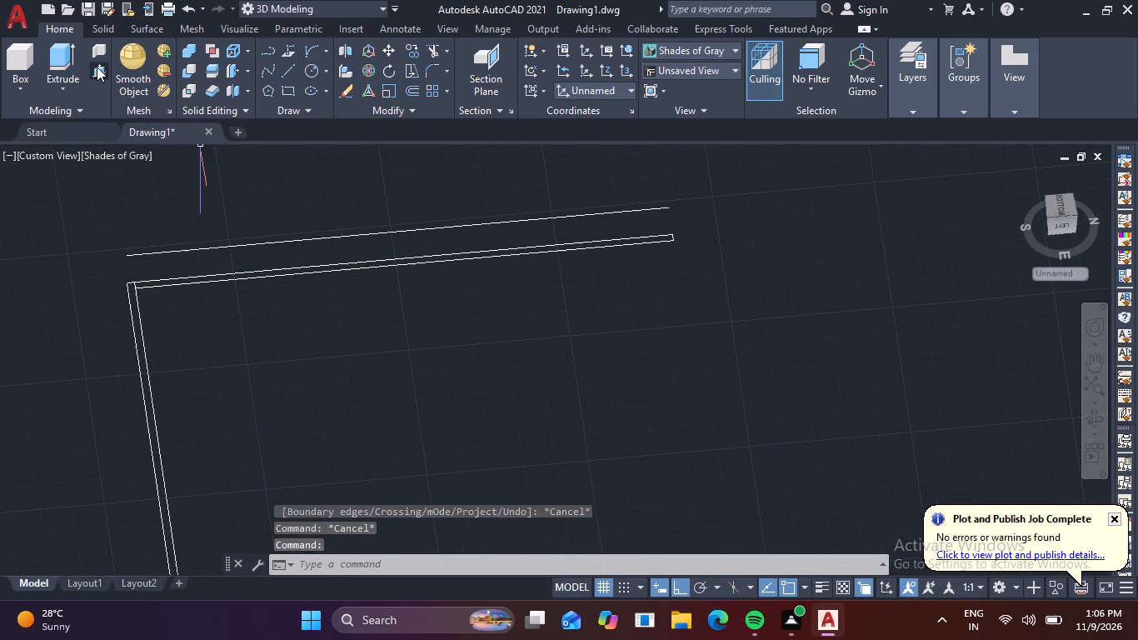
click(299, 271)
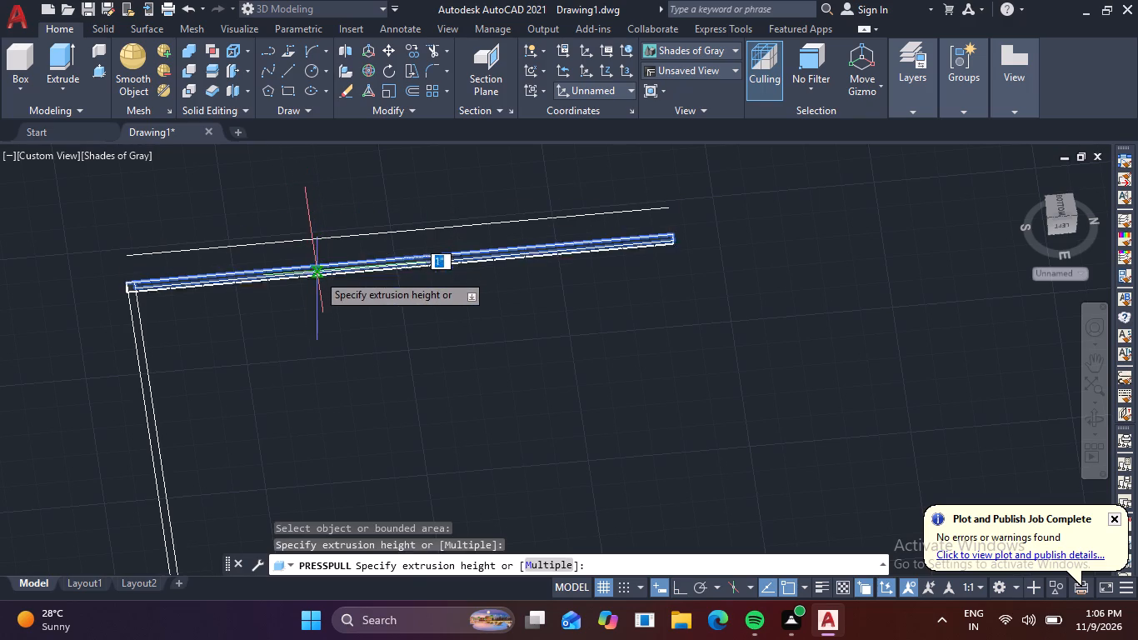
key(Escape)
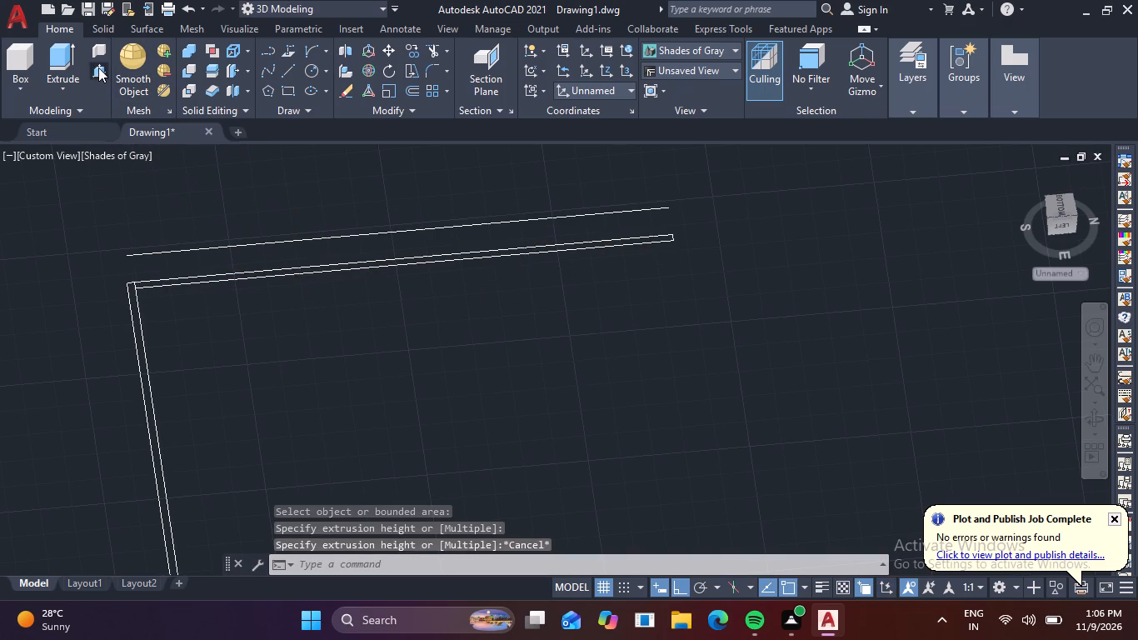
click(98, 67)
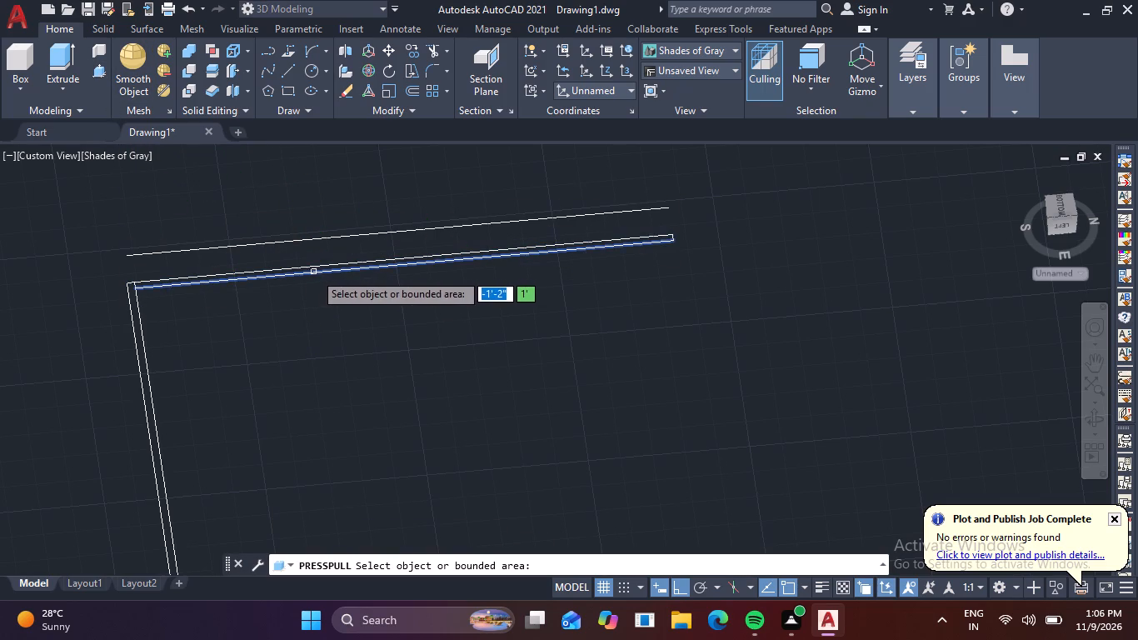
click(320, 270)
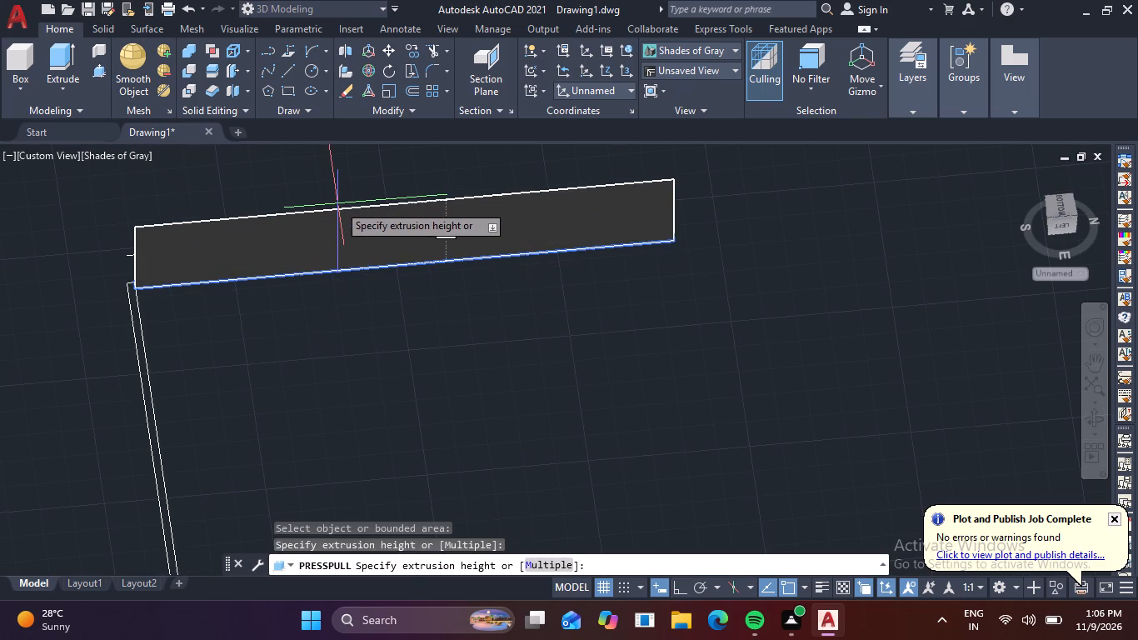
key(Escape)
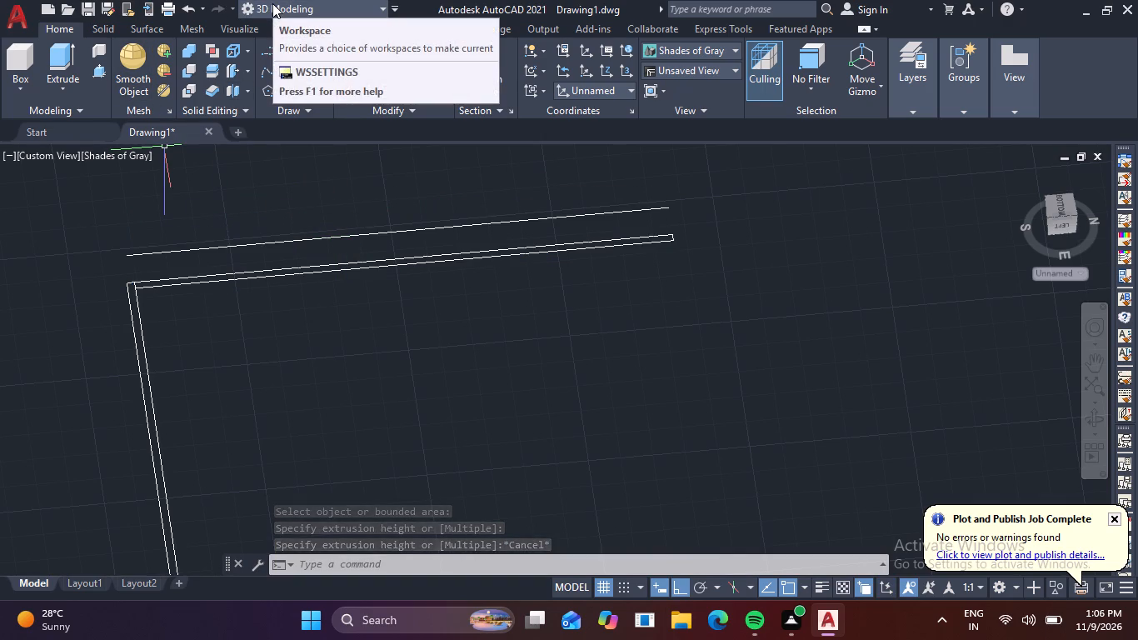
Presspull the closed area of the short north-south strip up into a solid panel.
click(102, 72)
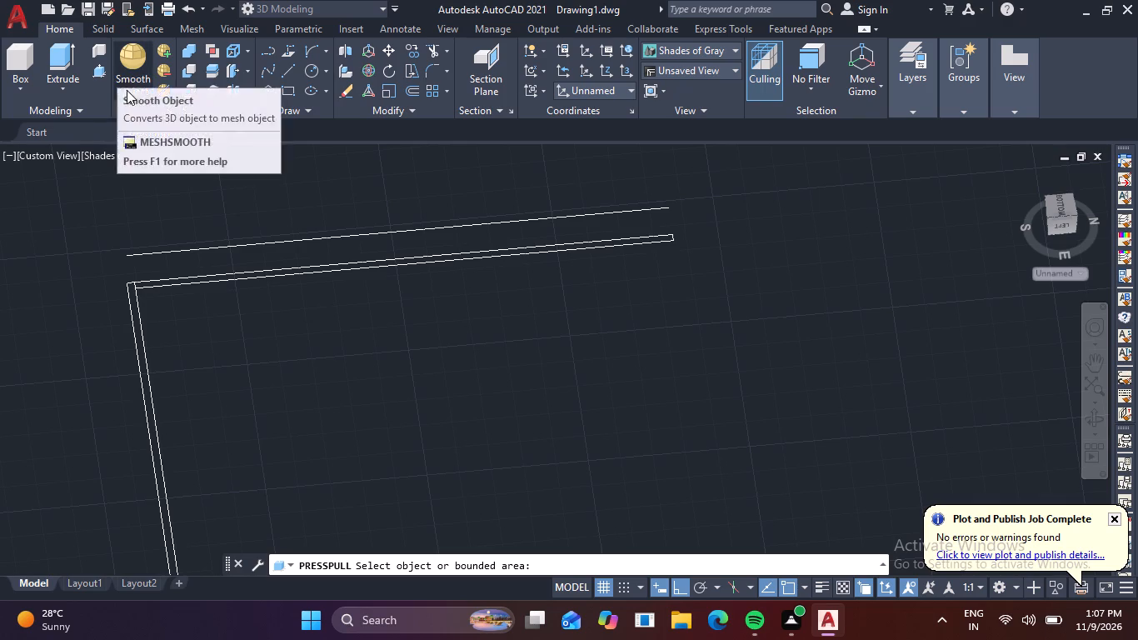
click(365, 266)
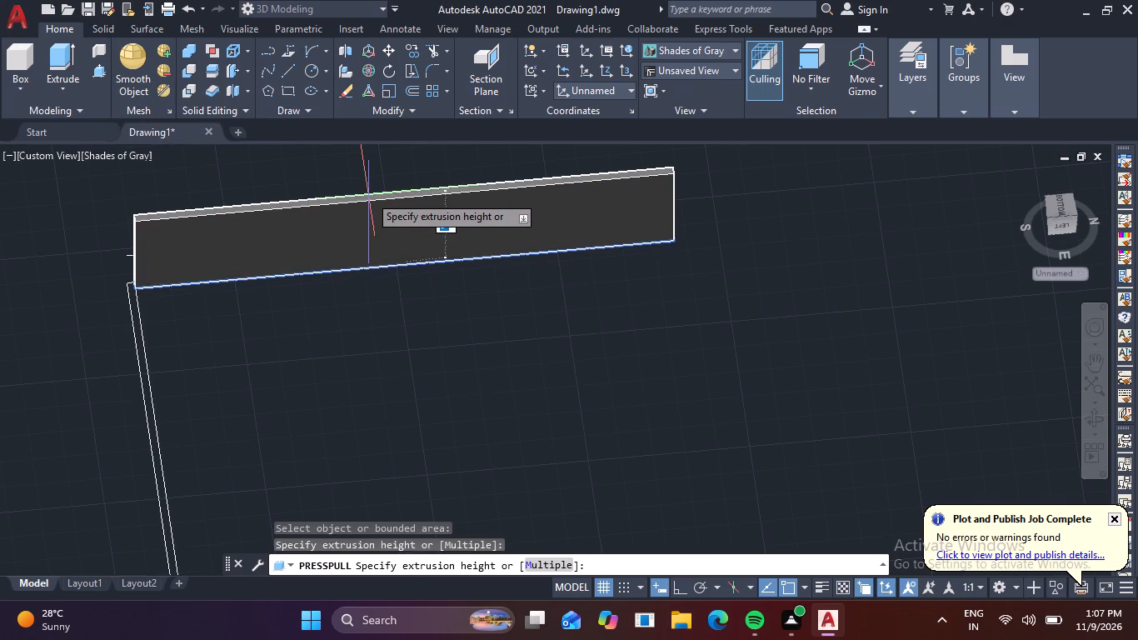
key(space)
scroll(339, 256, down, 1)
middle_drag(307, 332, 310, 202)
scroll(289, 257, down, 2)
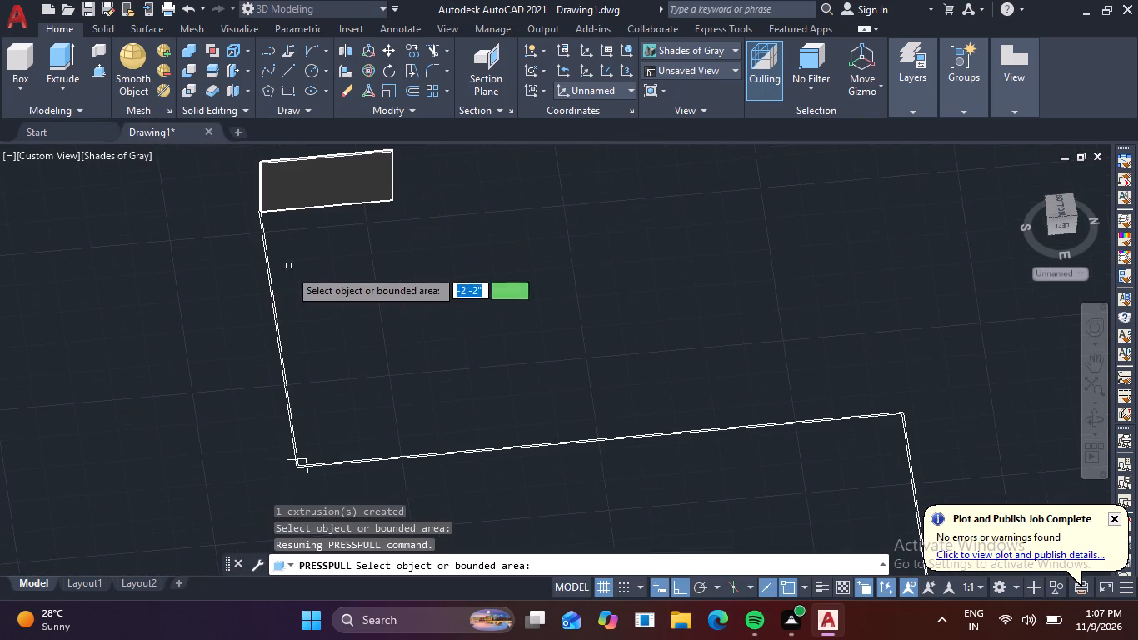
scroll(275, 319, up, 3)
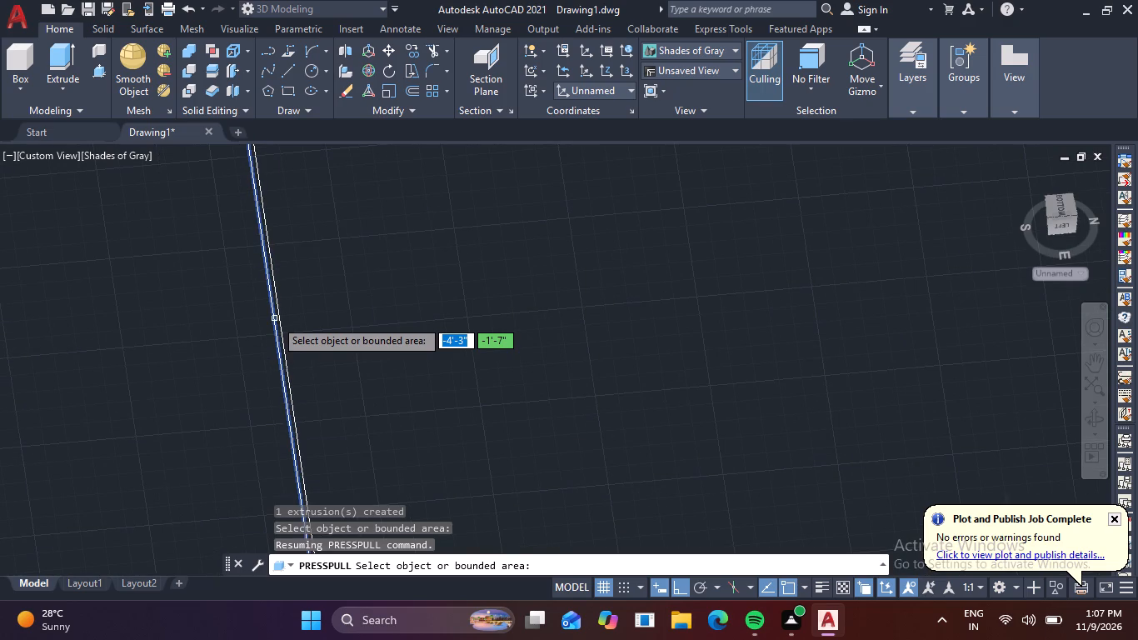
scroll(277, 321, down, 2)
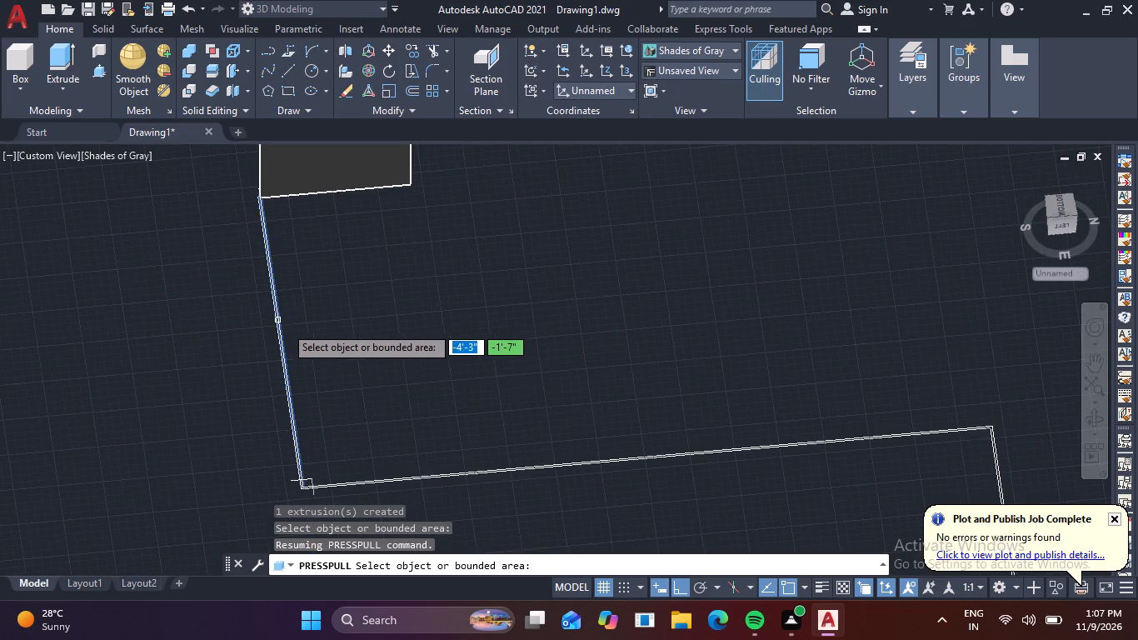
key(Escape)
Delete the two short lines crossing the thin strip at the southeast corner.
scroll(327, 462, up, 3)
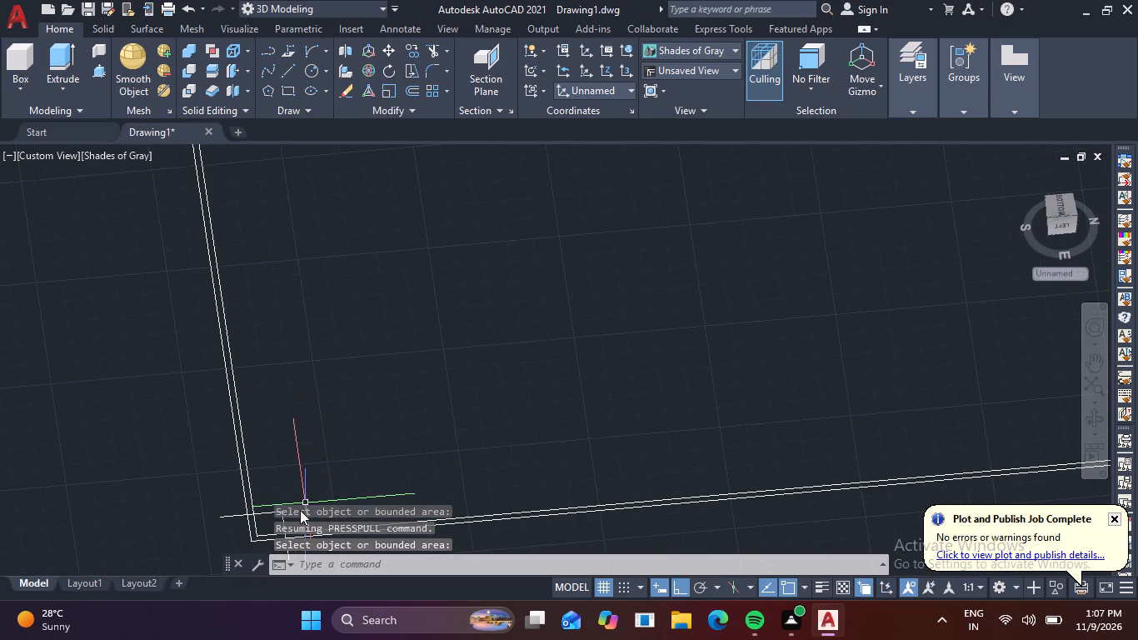
scroll(299, 512, up, 1)
middle_drag(307, 429, 317, 392)
middle_drag(293, 417, 317, 282)
scroll(306, 372, up, 4)
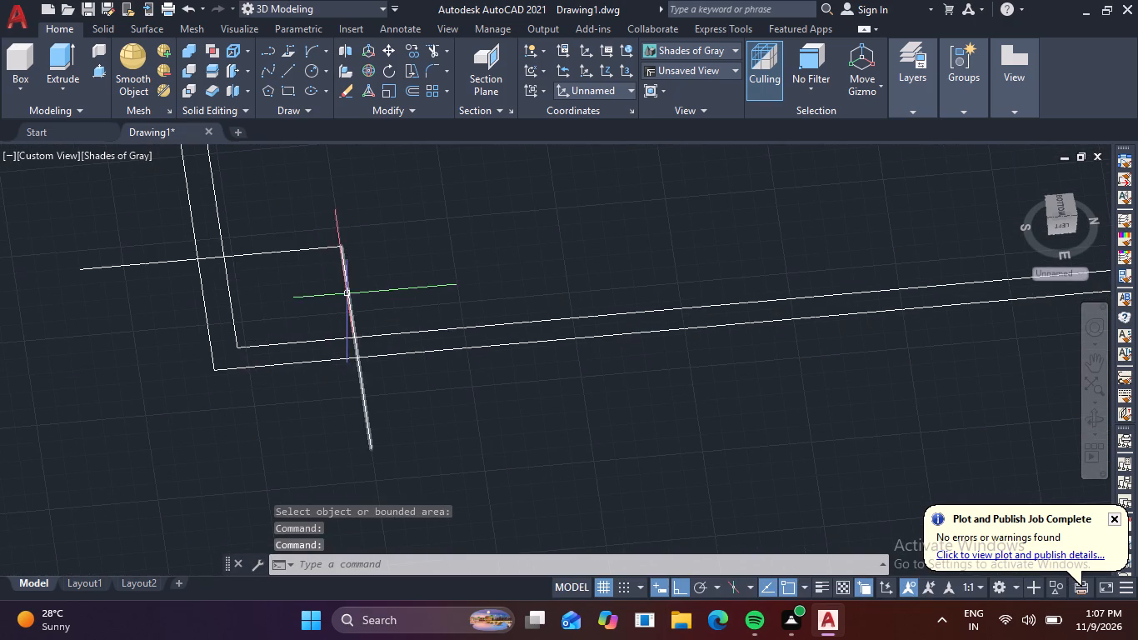
click(371, 285)
click(303, 219)
key(Delete)
scroll(307, 217, down, 3)
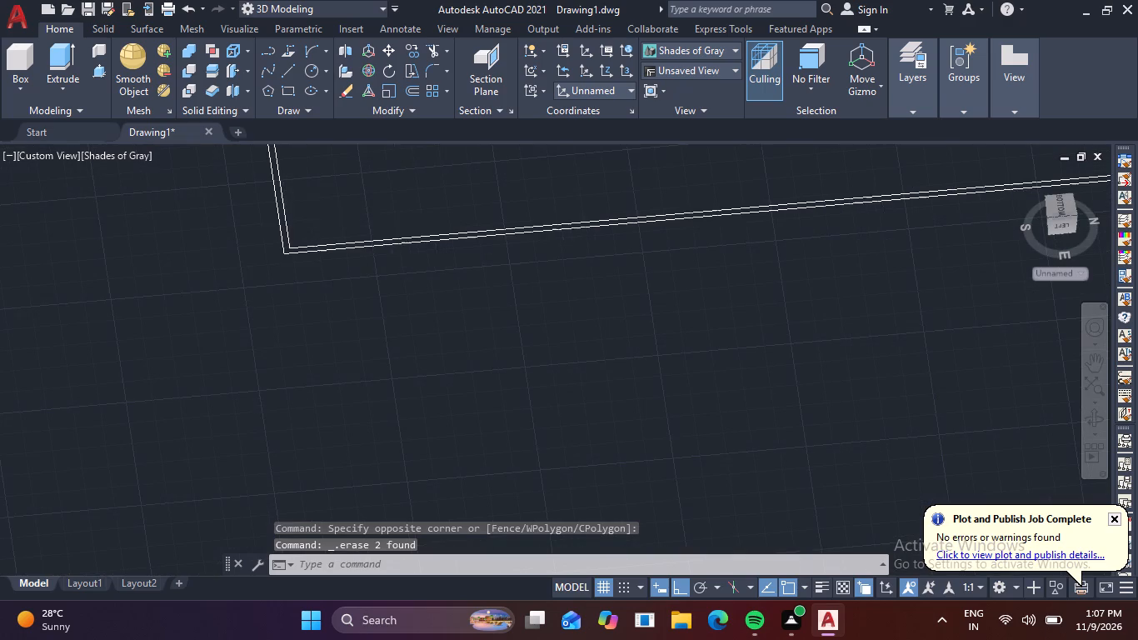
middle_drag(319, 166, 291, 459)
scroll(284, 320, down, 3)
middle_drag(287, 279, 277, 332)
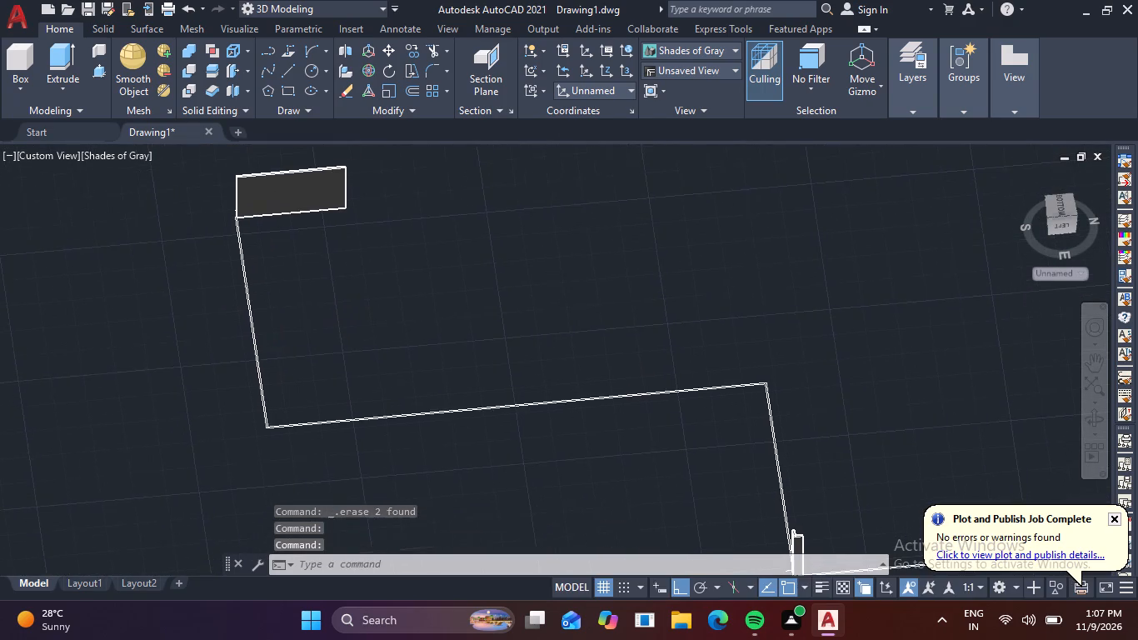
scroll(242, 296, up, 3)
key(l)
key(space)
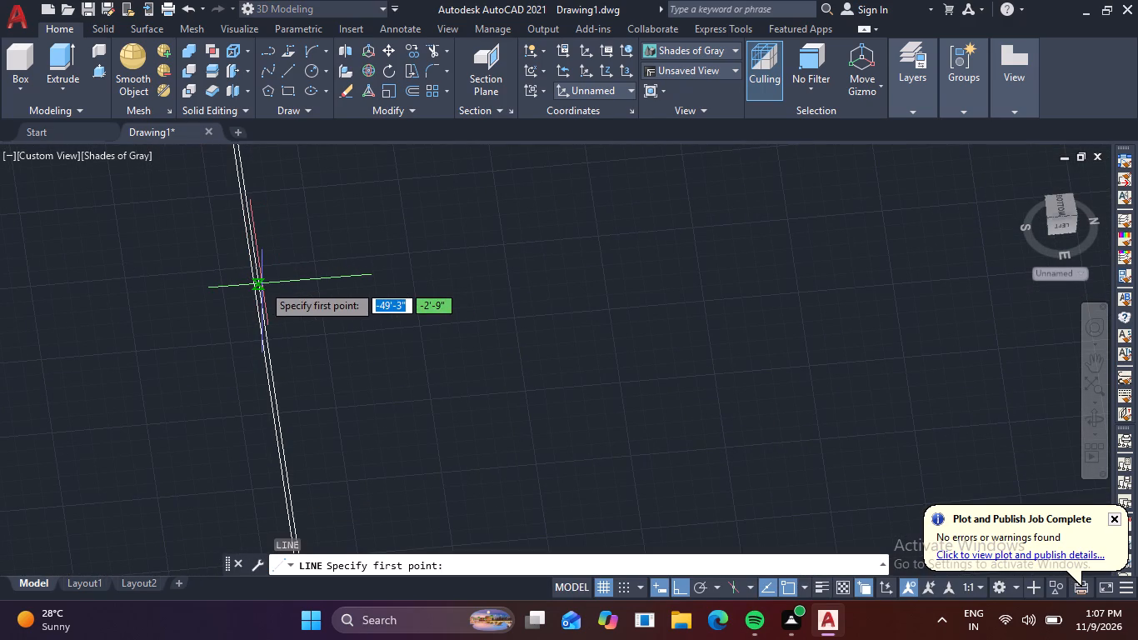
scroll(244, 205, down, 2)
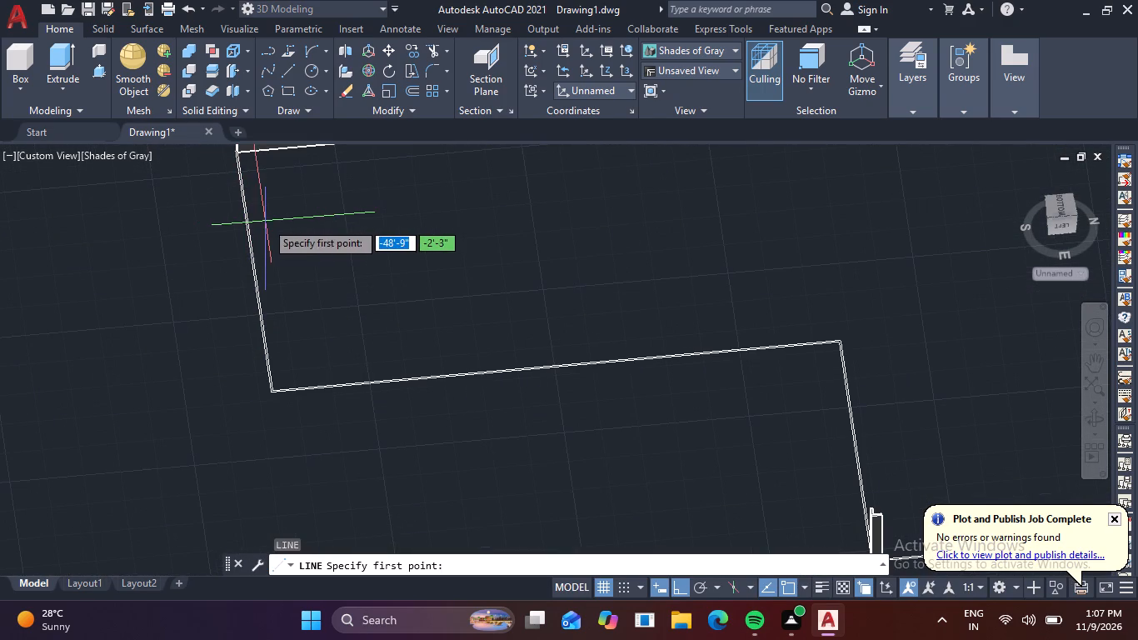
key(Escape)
Draw a small rectangle spanning between the two lines of the thin side strip that leads to the southeast corner.
scroll(280, 215, down, 1)
middle_drag(283, 238, 287, 302)
scroll(258, 251, up, 4)
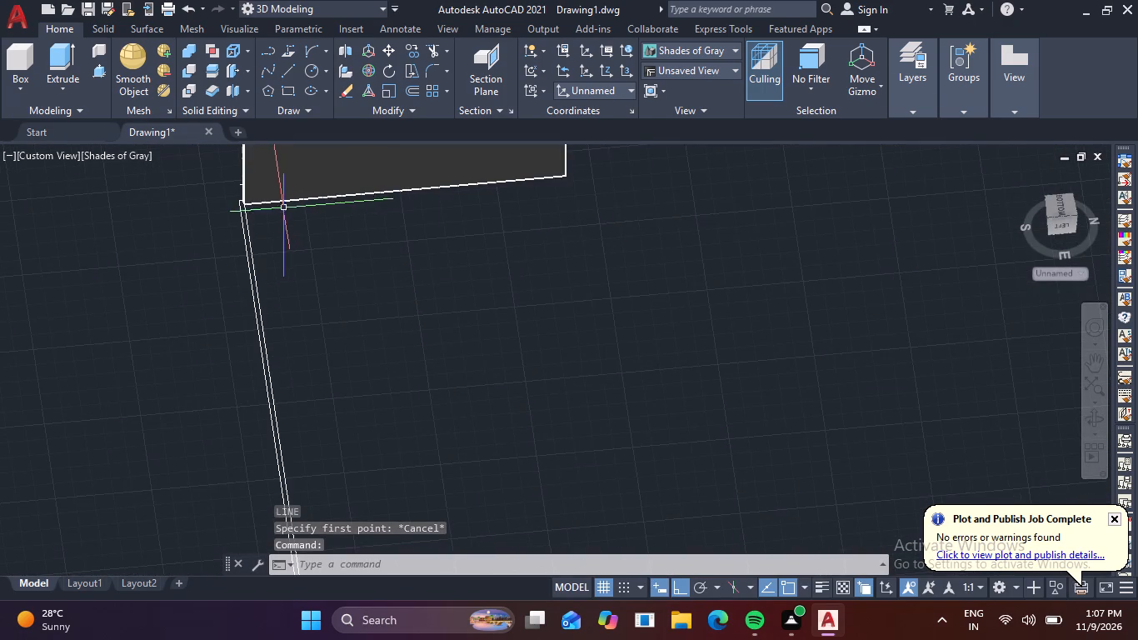
middle_drag(284, 226, 299, 291)
scroll(300, 291, up, 1)
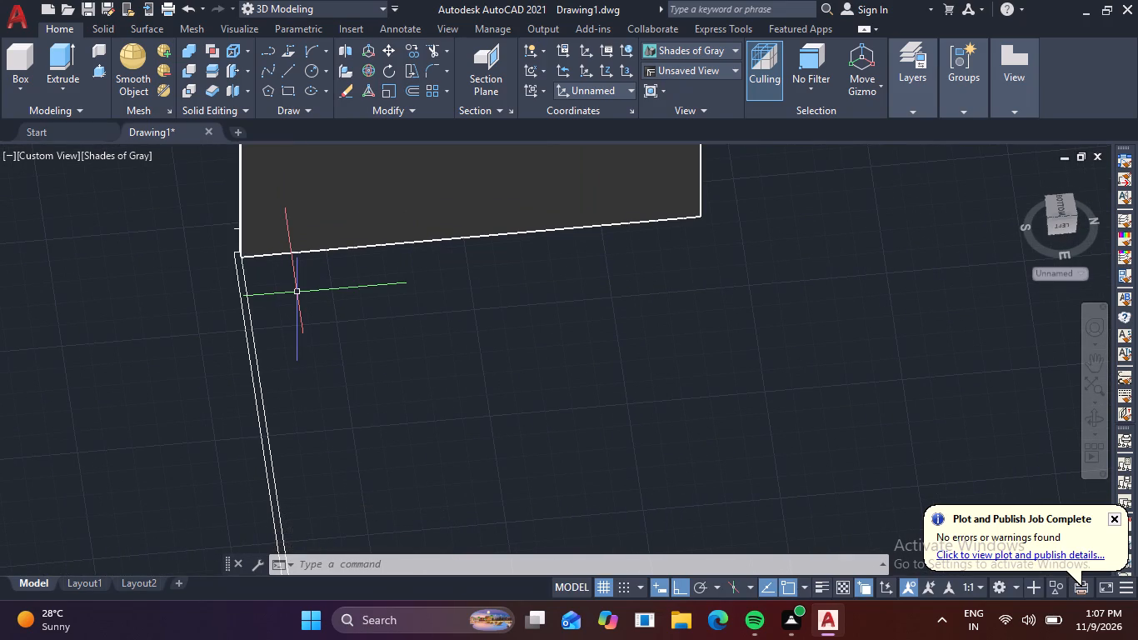
scroll(259, 307, down, 2)
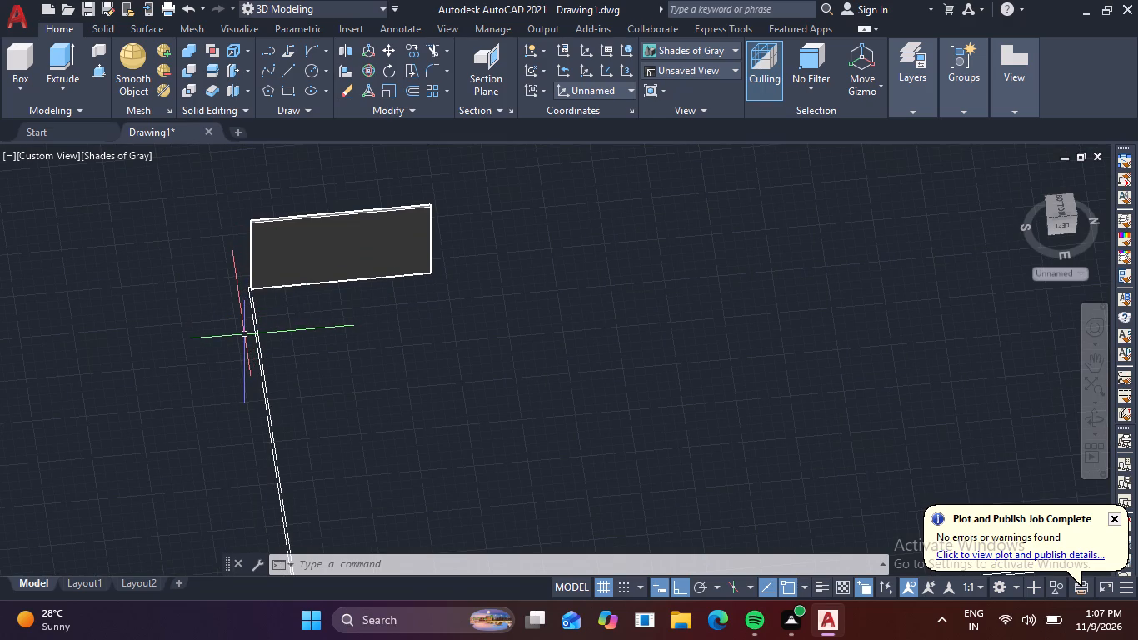
scroll(246, 420, down, 2)
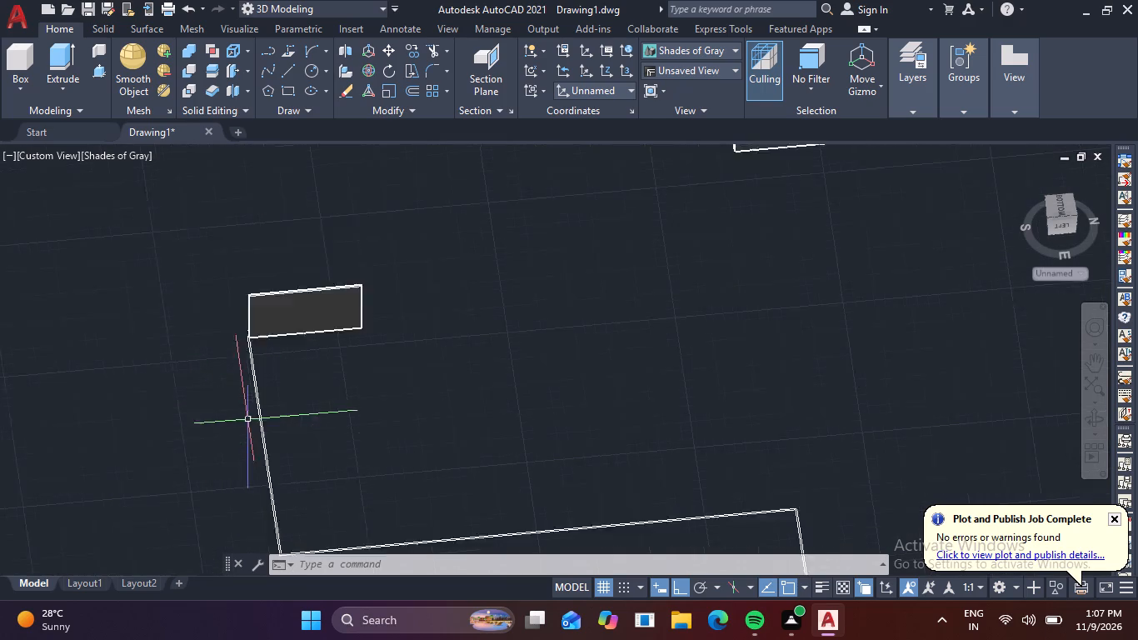
middle_drag(312, 465, 273, 375)
scroll(296, 437, up, 1)
scroll(208, 412, up, 4)
scroll(255, 304, up, 3)
middle_drag(316, 294, 316, 307)
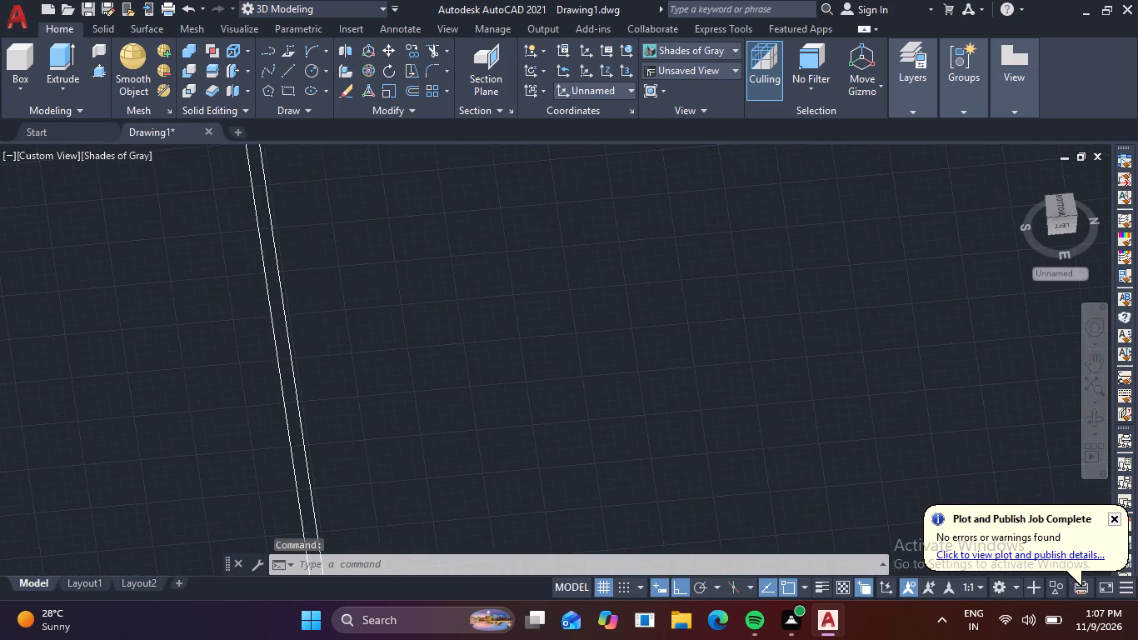
middle_drag(316, 307, 281, 365)
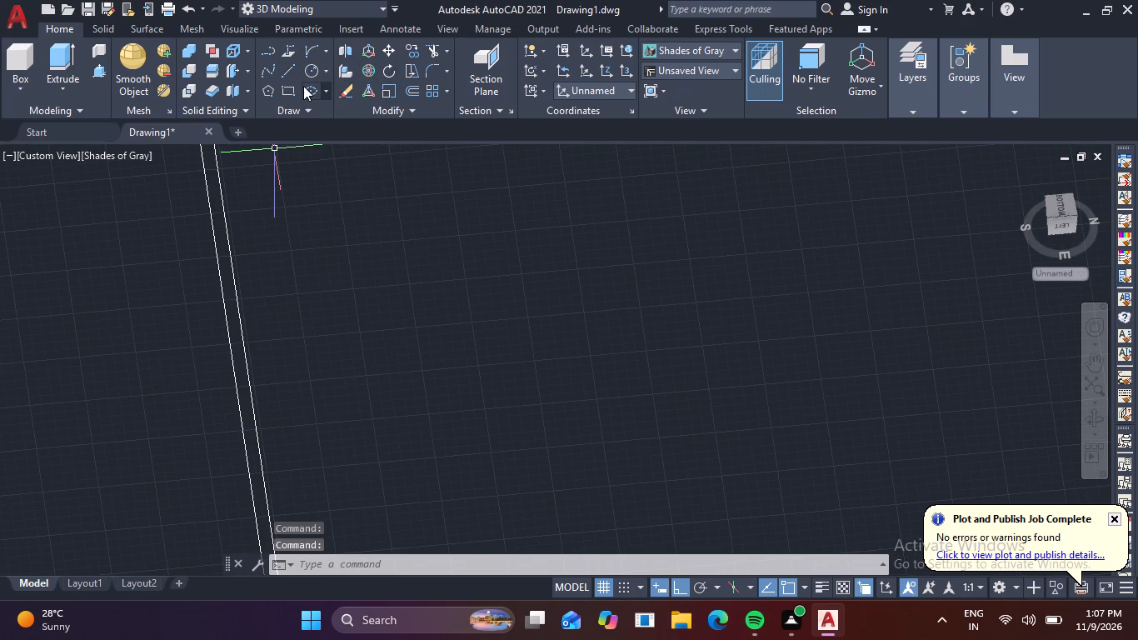
click(288, 93)
scroll(287, 176, down, 3)
middle_drag(290, 212, 300, 379)
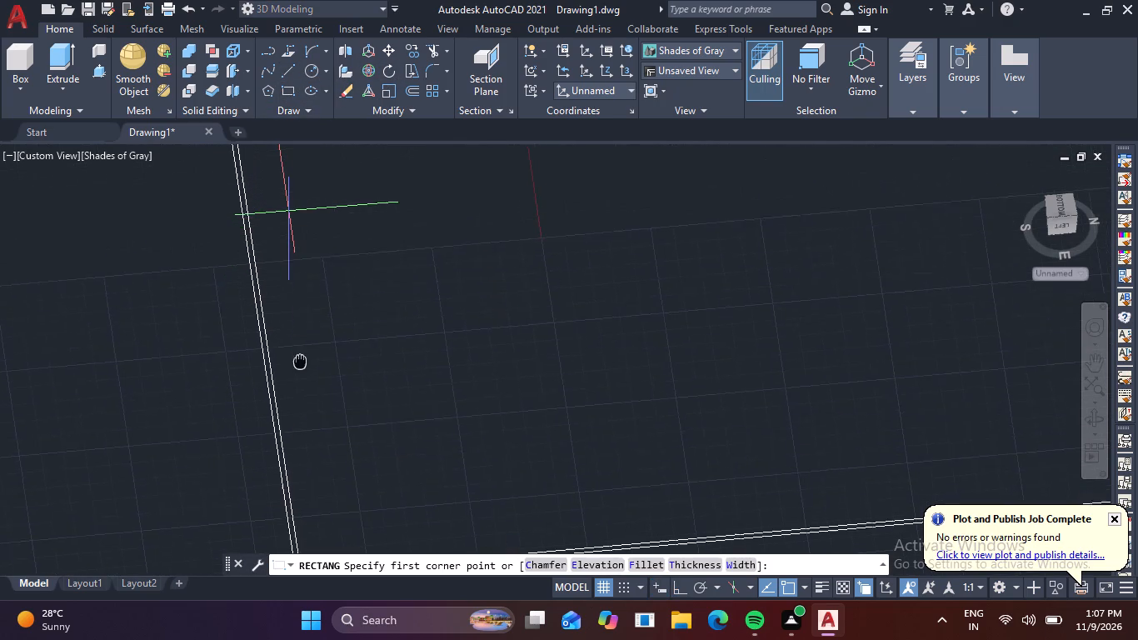
middle_drag(300, 379, 335, 585)
scroll(328, 513, down, 3)
scroll(329, 493, up, 4)
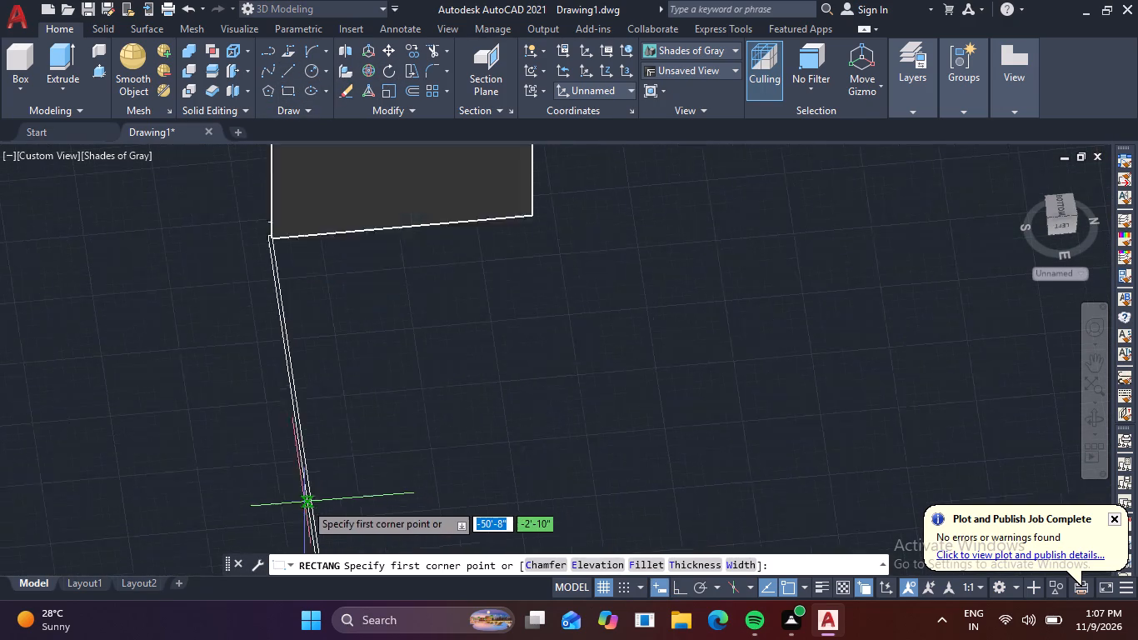
scroll(305, 502, up, 1)
middle_drag(316, 492, 301, 425)
scroll(302, 428, up, 3)
click(291, 446)
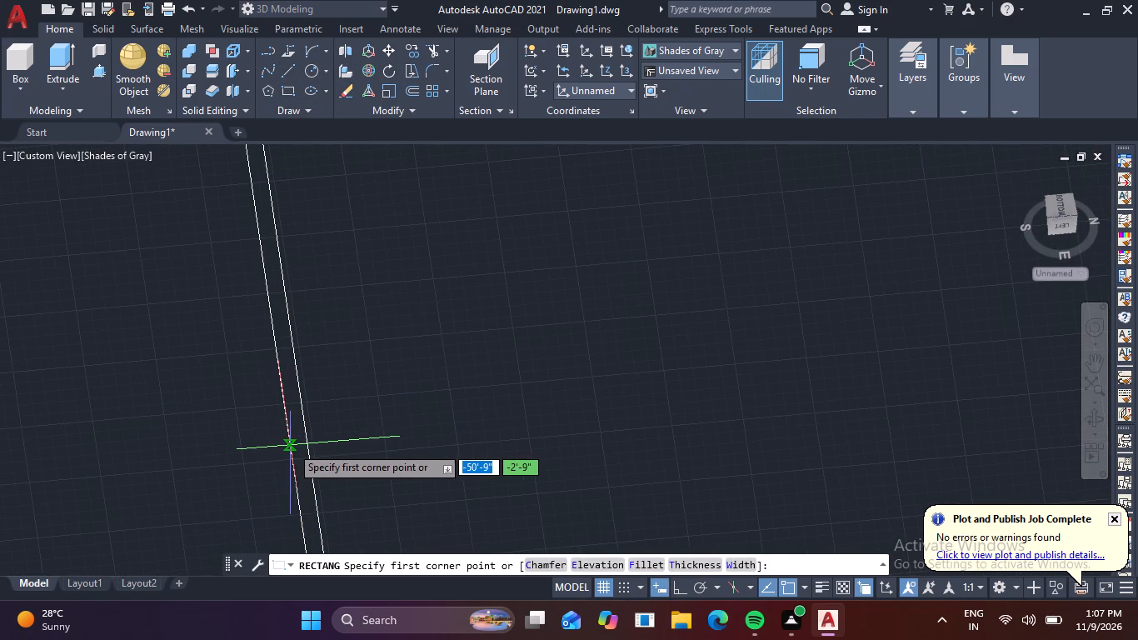
click(311, 468)
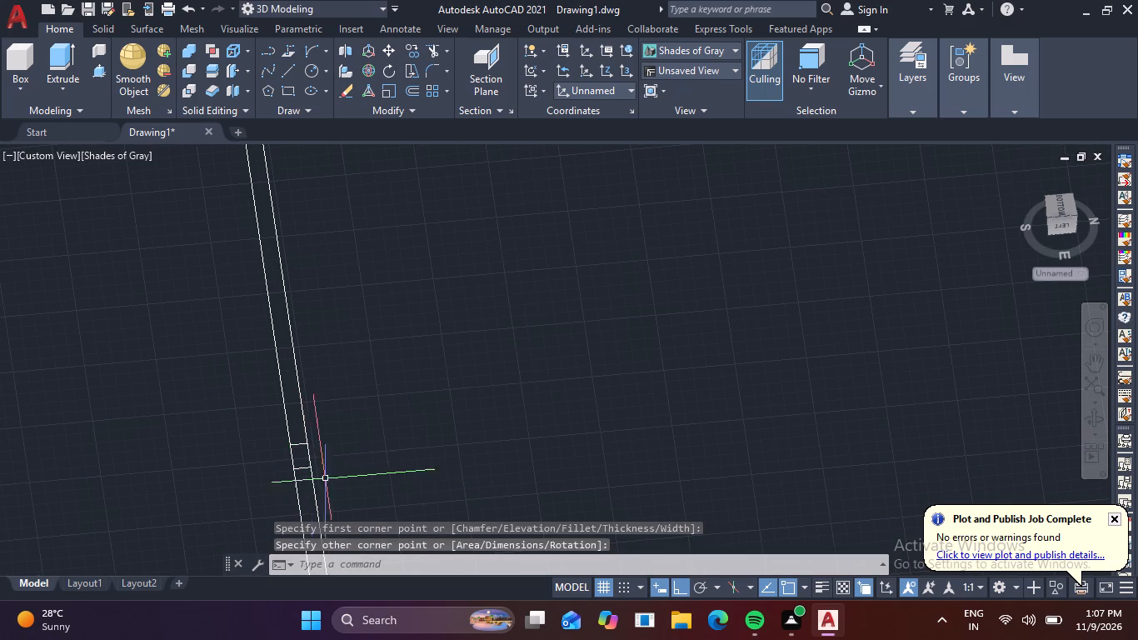
scroll(359, 481, down, 2)
middle_drag(342, 487, 352, 407)
scroll(349, 412, up, 4)
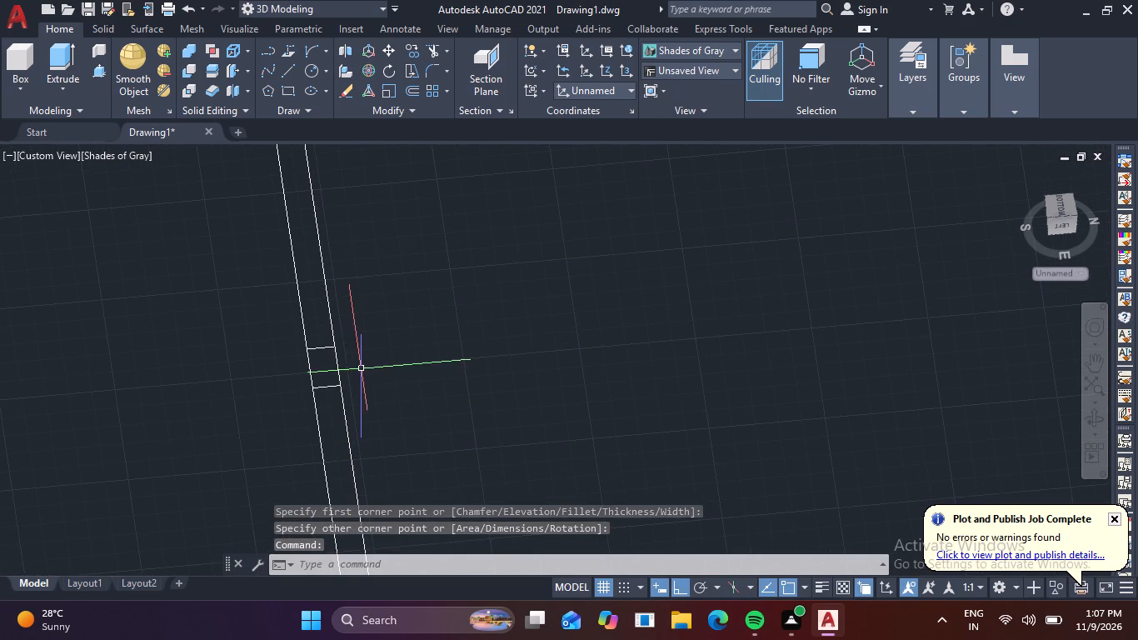
key(Escape)
key(Escape)
Presspull the small rectangle in the thin side strip up about 5" into a short post.
click(91, 72)
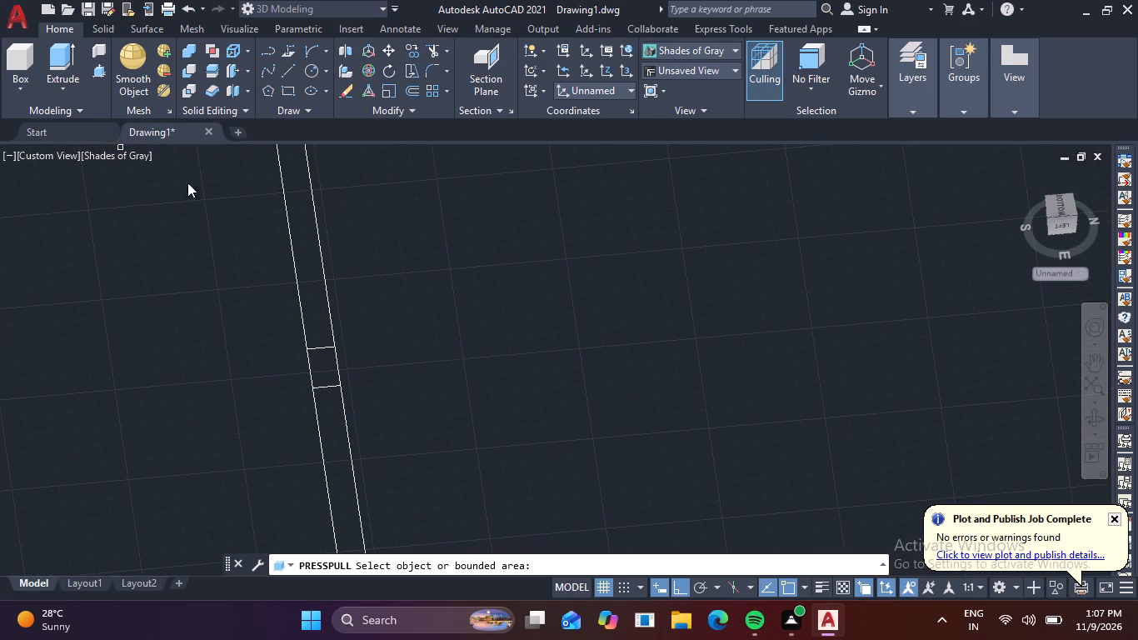
click(327, 369)
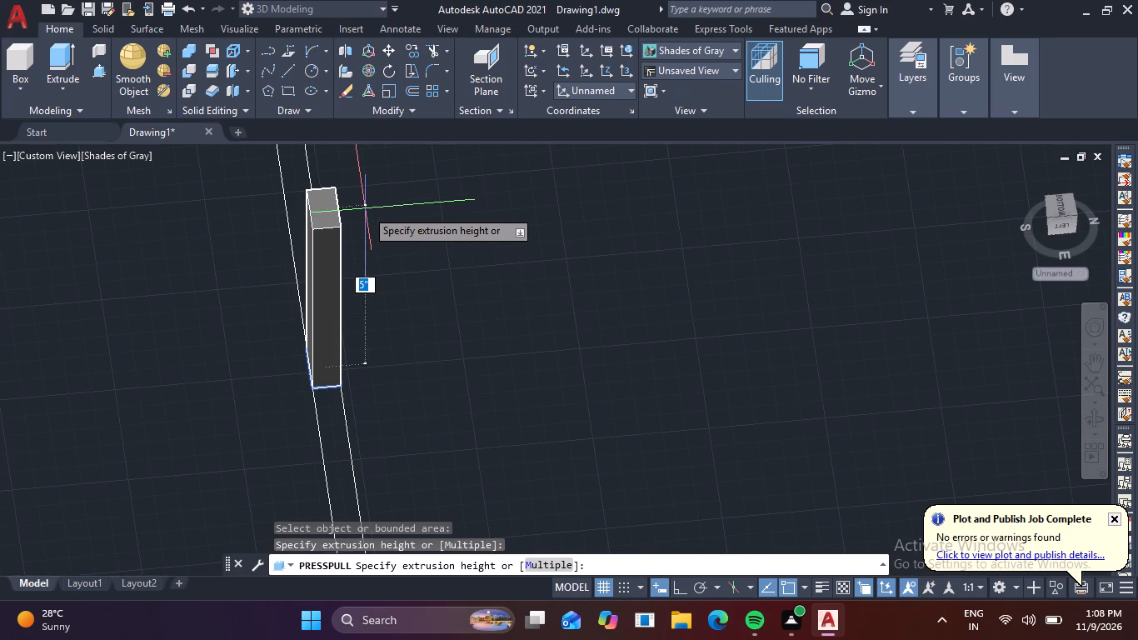
key(space)
scroll(325, 243, down, 4)
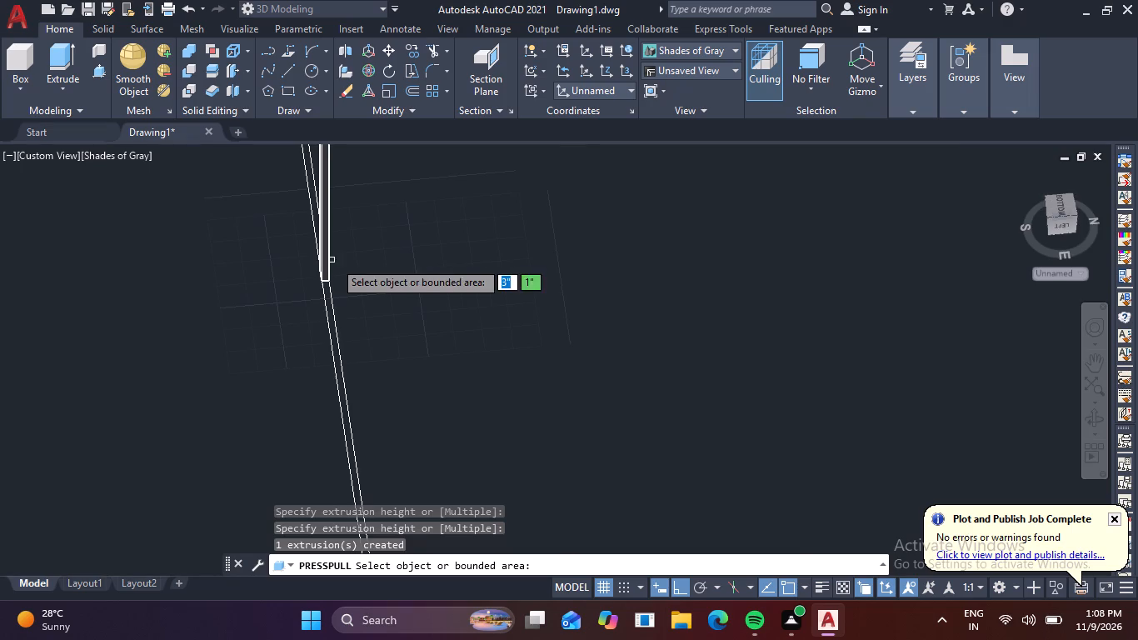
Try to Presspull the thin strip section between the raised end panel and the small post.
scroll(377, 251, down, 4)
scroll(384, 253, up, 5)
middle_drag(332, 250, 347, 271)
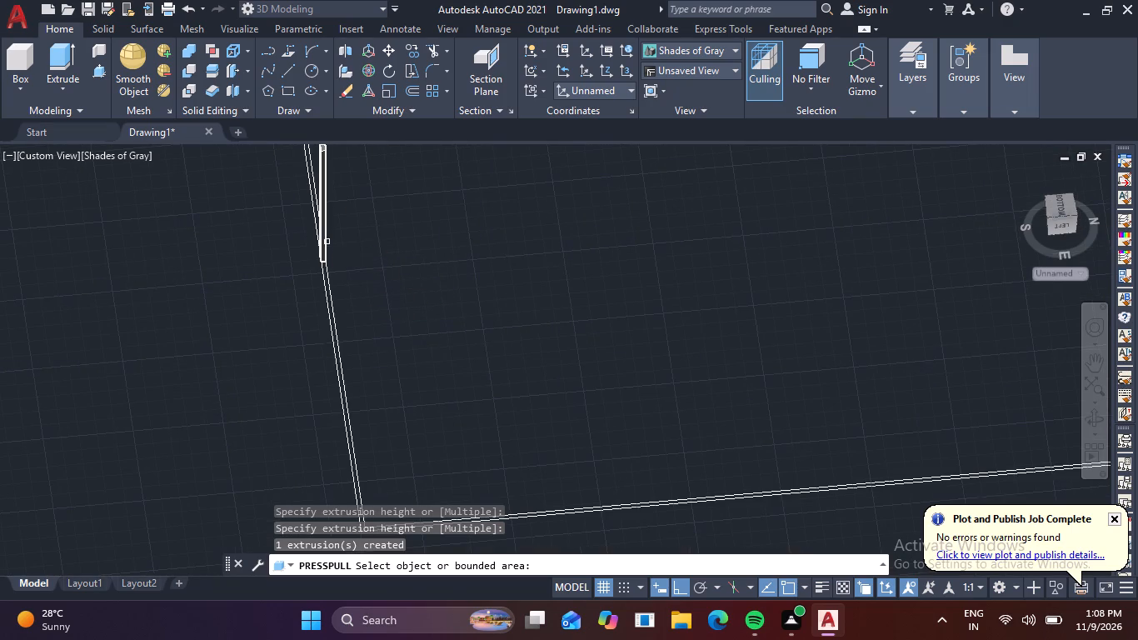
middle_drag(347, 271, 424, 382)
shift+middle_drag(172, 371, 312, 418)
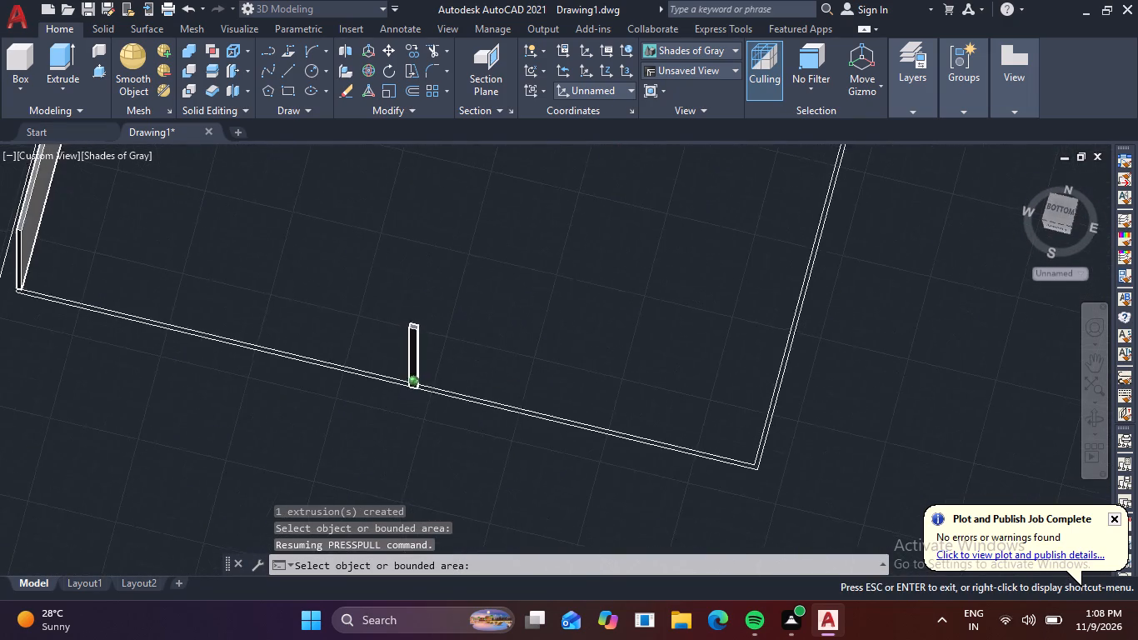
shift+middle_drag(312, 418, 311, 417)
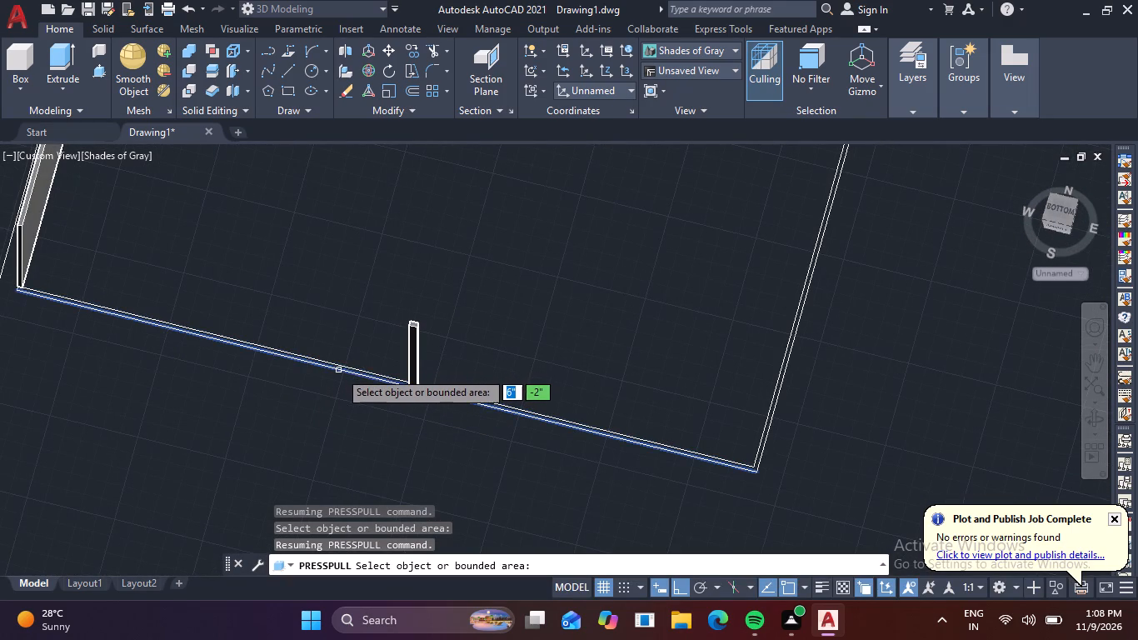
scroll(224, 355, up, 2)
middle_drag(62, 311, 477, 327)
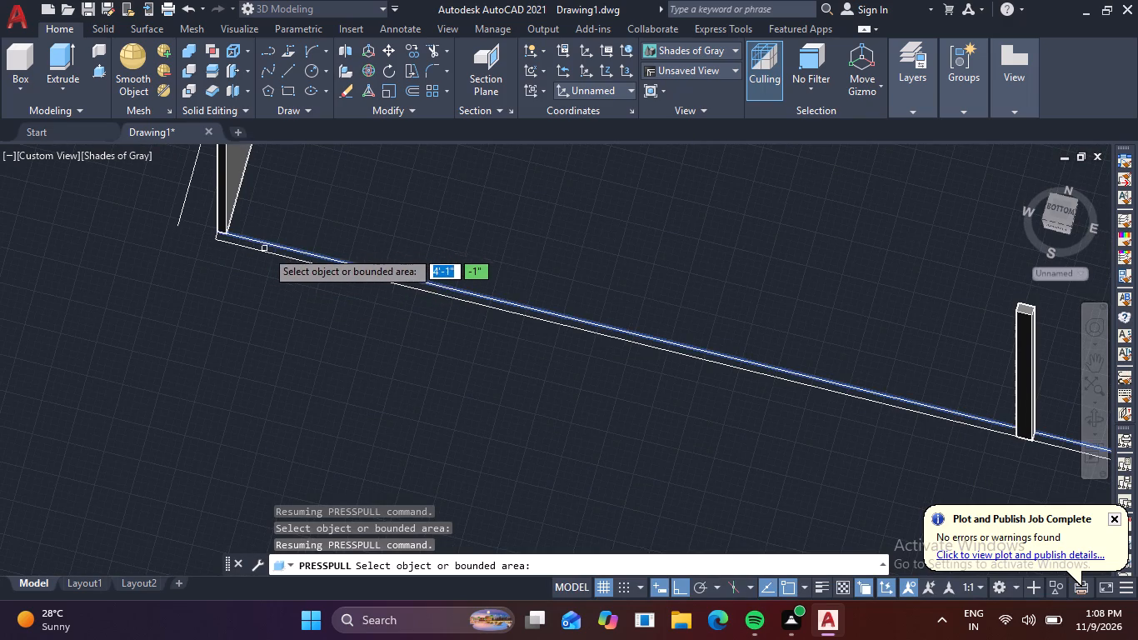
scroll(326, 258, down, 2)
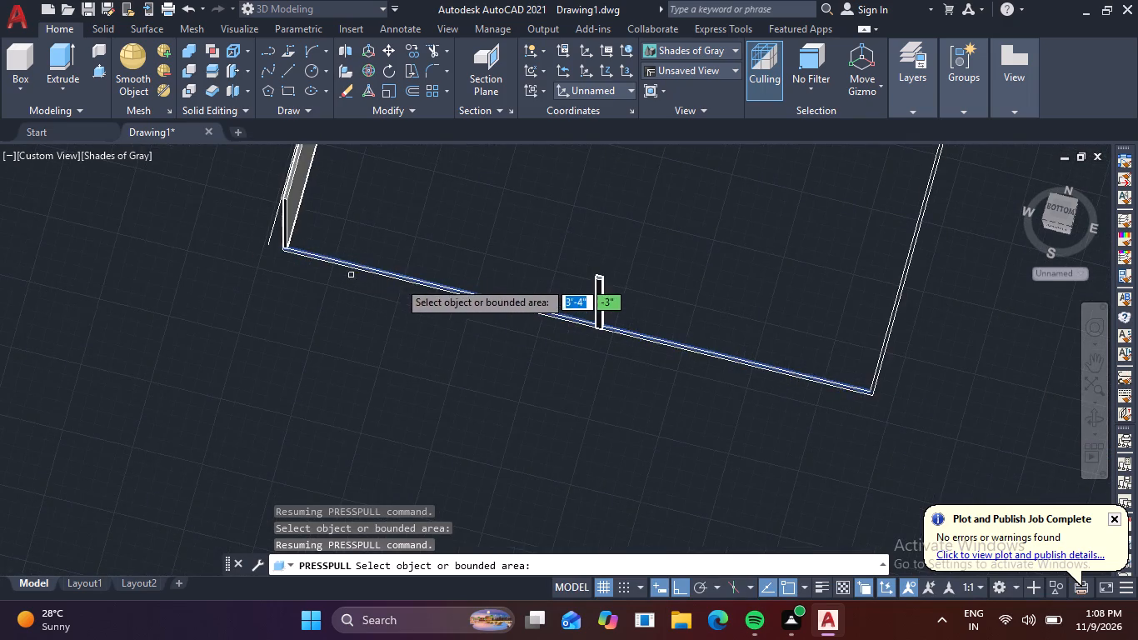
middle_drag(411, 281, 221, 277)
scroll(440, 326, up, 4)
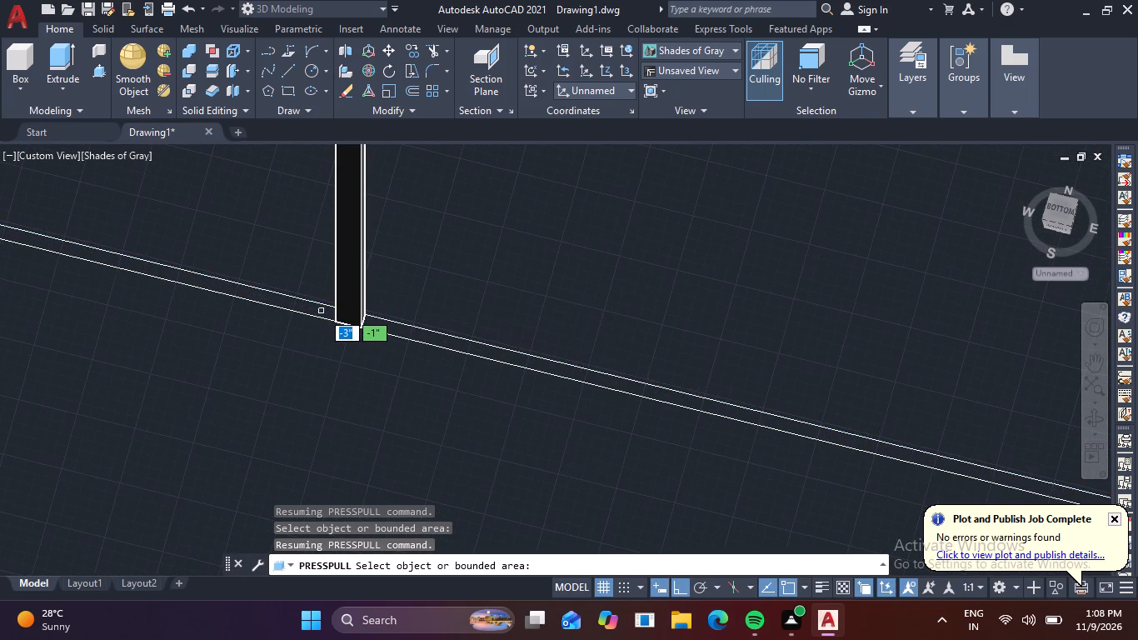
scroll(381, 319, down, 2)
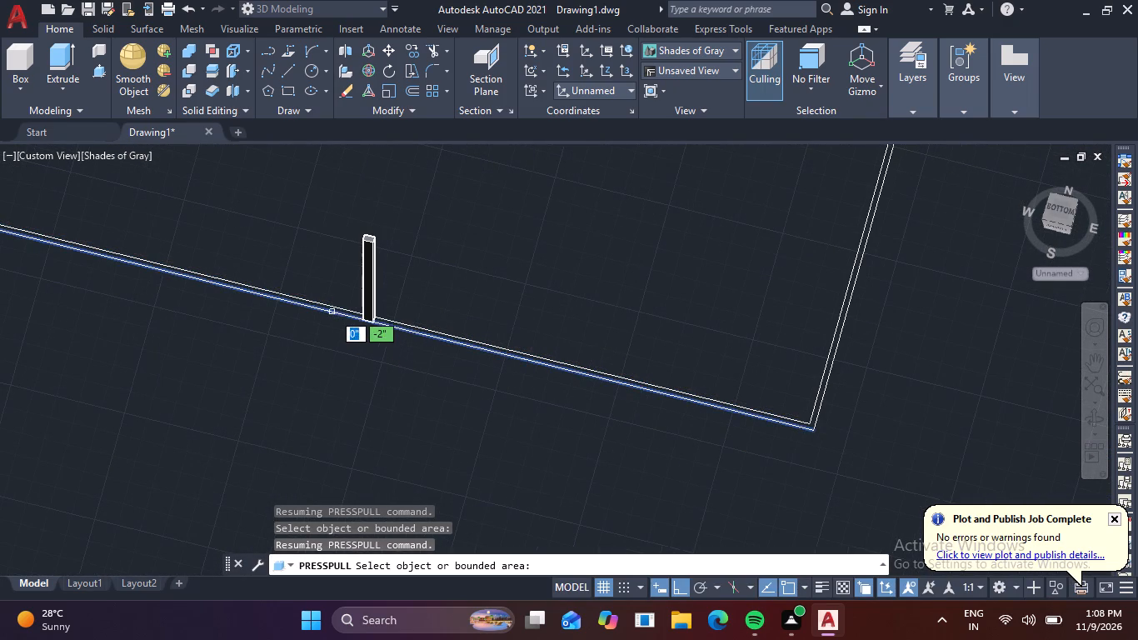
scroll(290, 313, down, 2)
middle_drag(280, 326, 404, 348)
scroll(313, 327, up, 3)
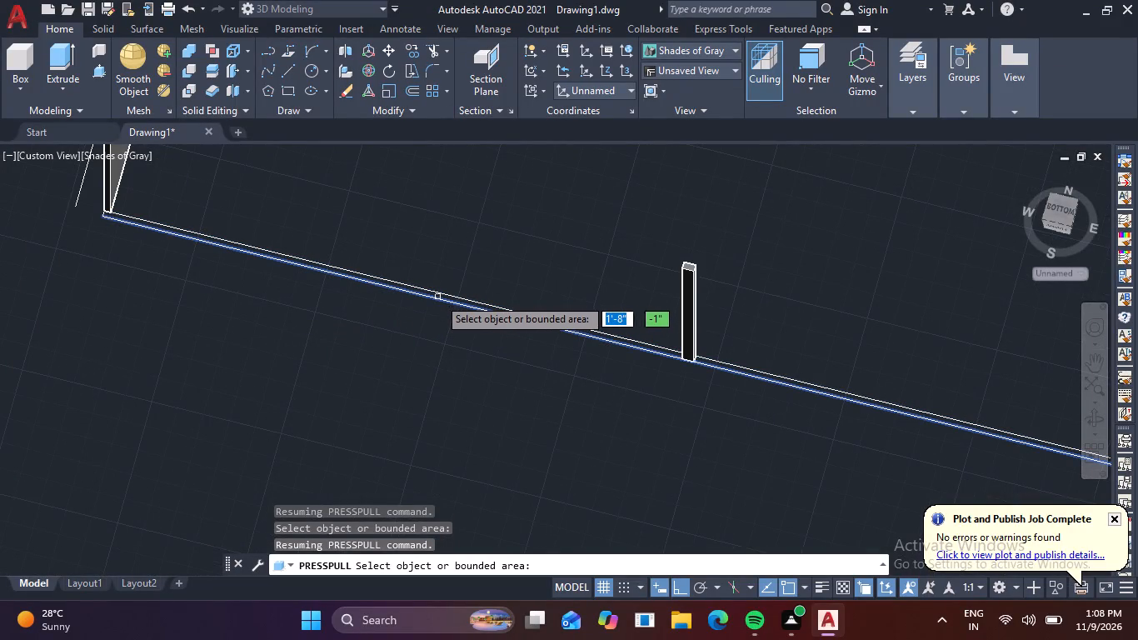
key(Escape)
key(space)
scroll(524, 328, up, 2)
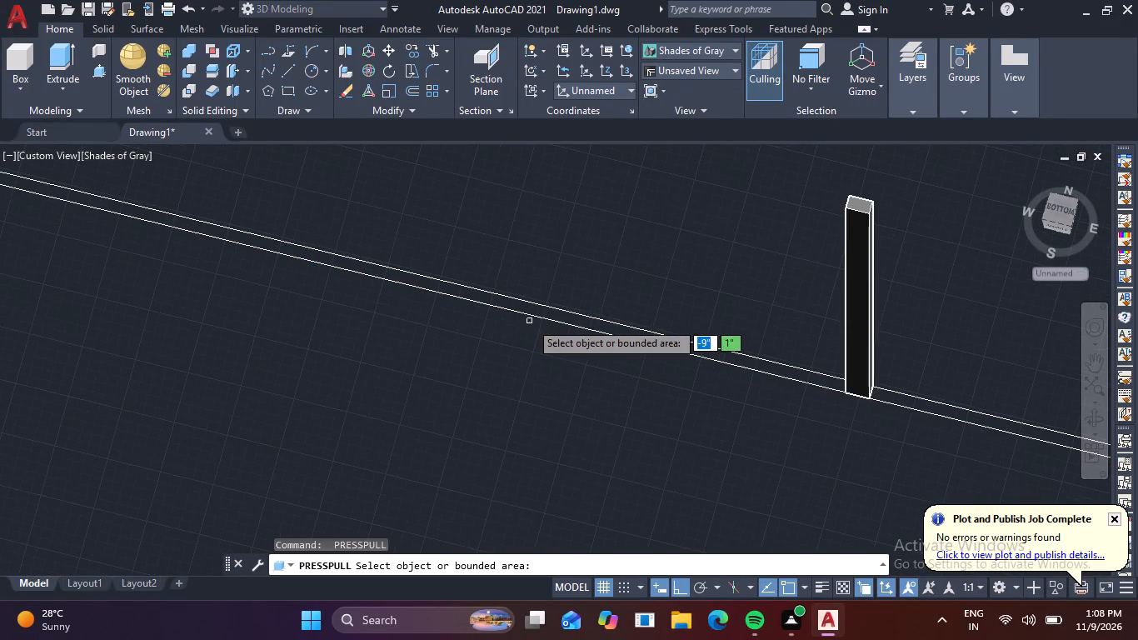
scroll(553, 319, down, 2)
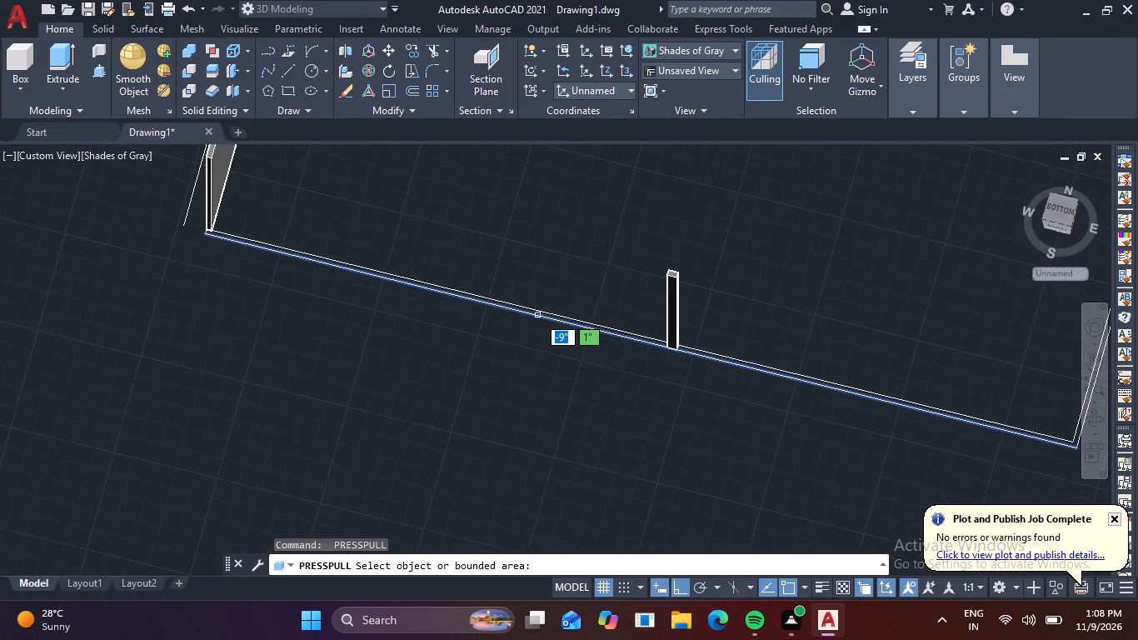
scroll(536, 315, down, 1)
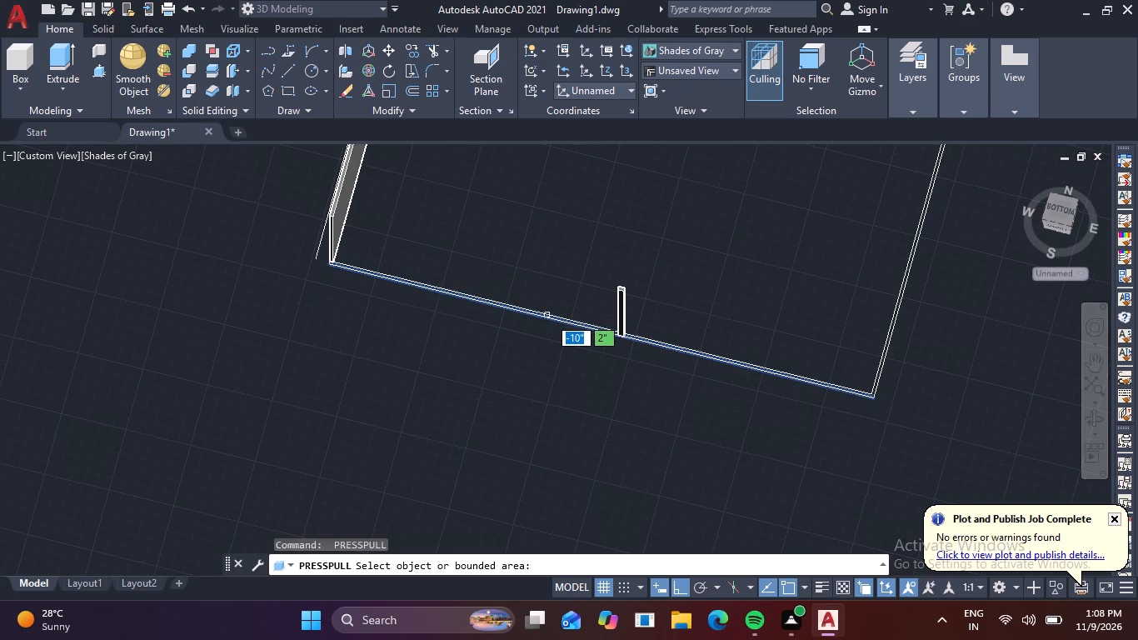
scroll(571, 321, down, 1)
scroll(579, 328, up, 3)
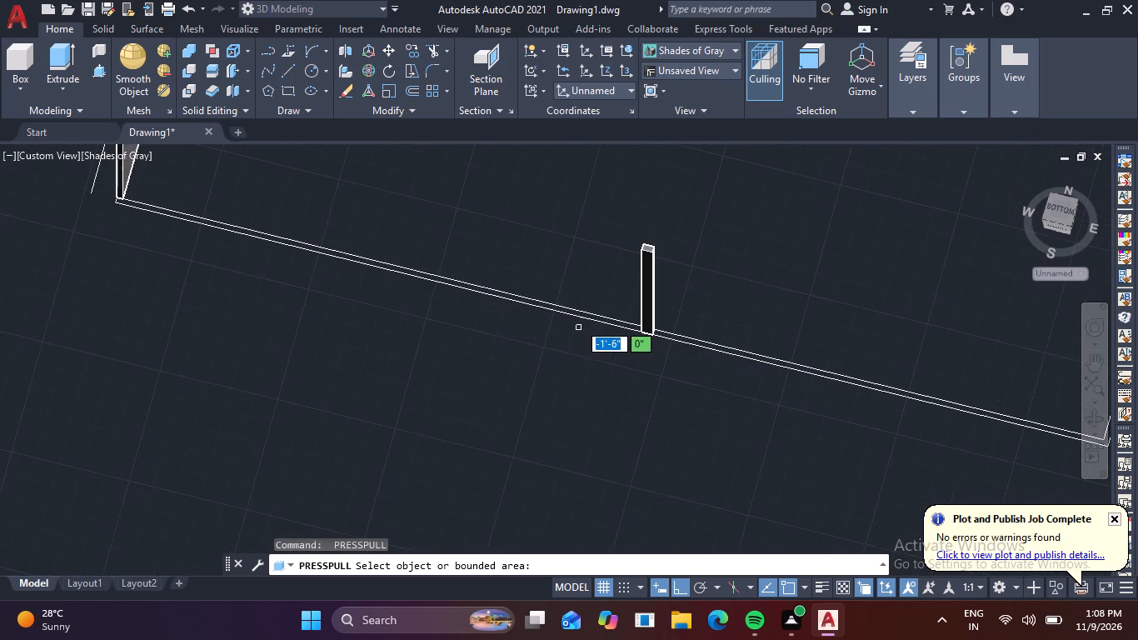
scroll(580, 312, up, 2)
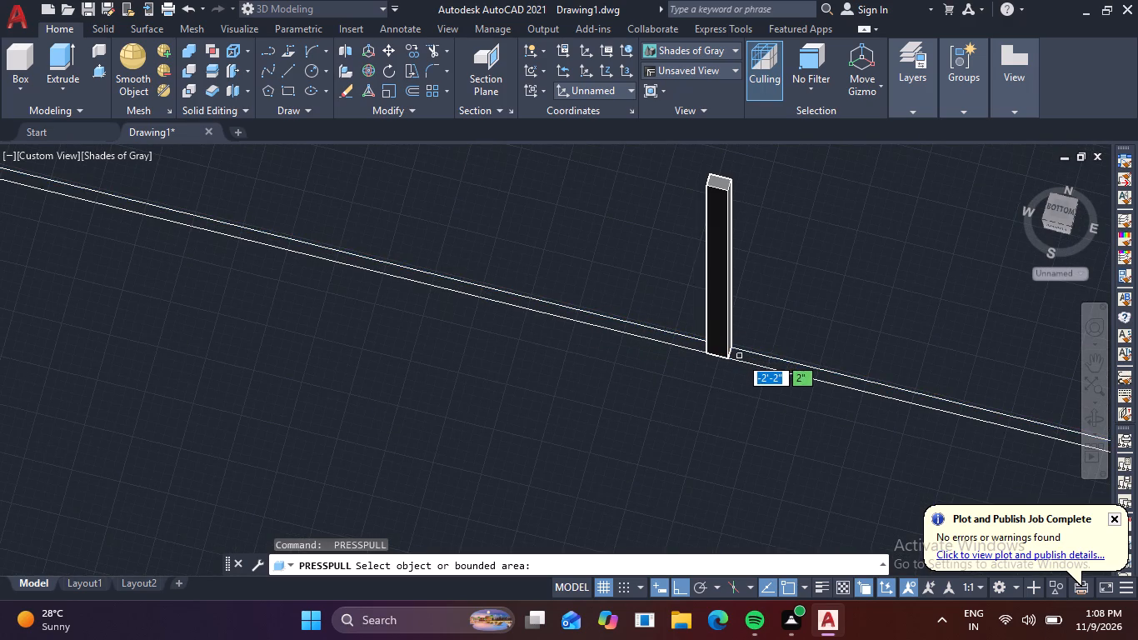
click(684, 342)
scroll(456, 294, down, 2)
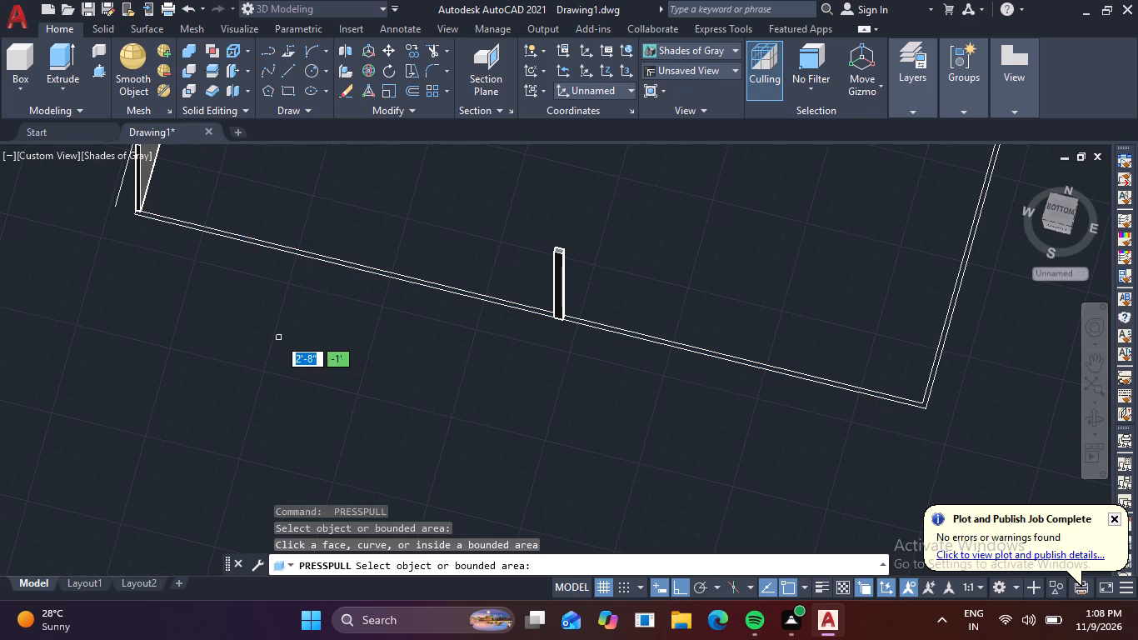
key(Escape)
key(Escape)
Draw a short line across the thin side strip, between the raised end panel and the small post.
key(l)
key(space)
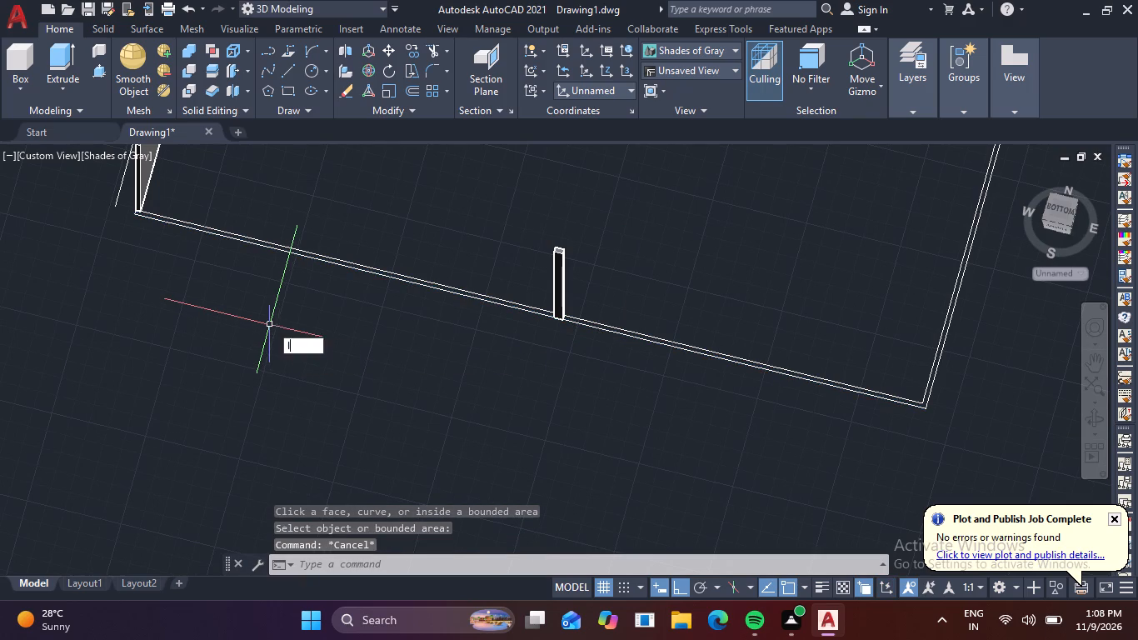
scroll(355, 263, up, 1)
click(344, 260)
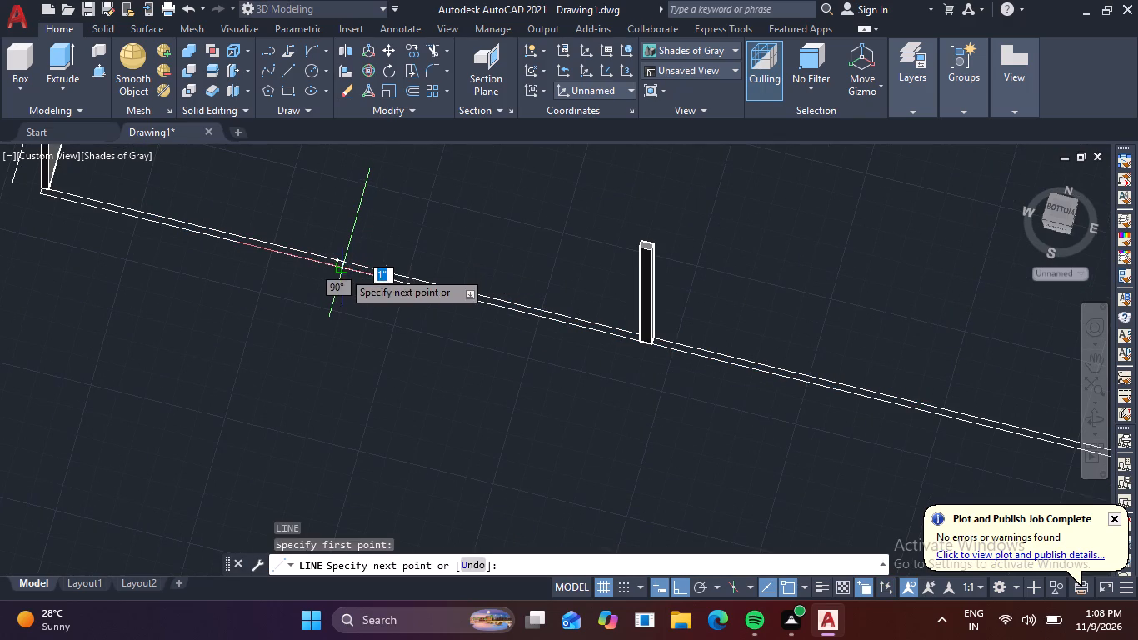
click(342, 271)
key(space)
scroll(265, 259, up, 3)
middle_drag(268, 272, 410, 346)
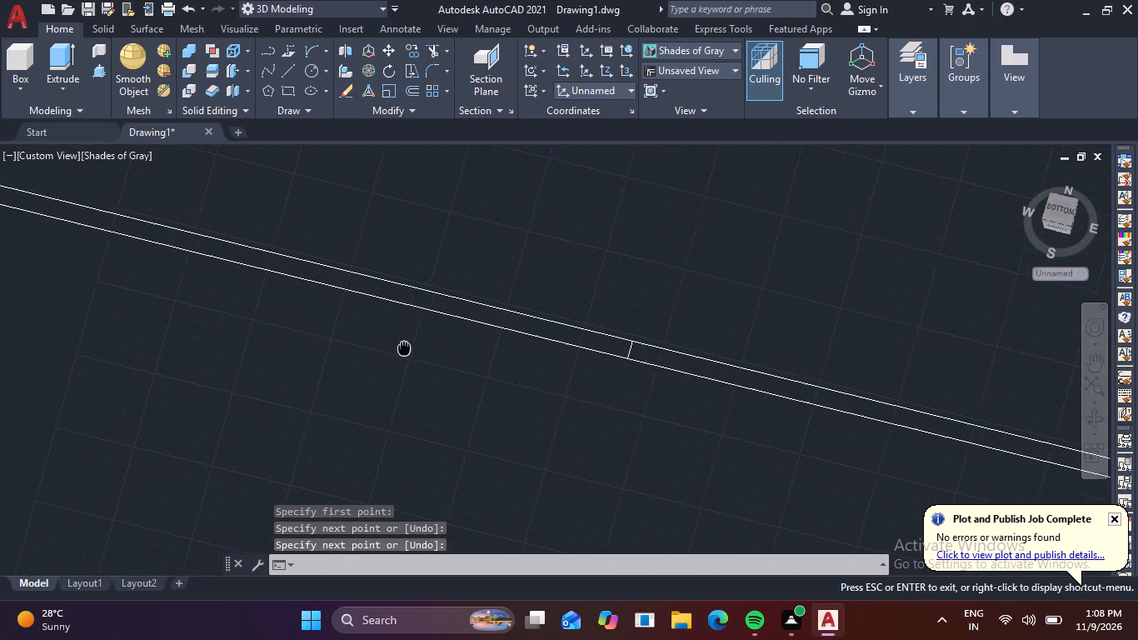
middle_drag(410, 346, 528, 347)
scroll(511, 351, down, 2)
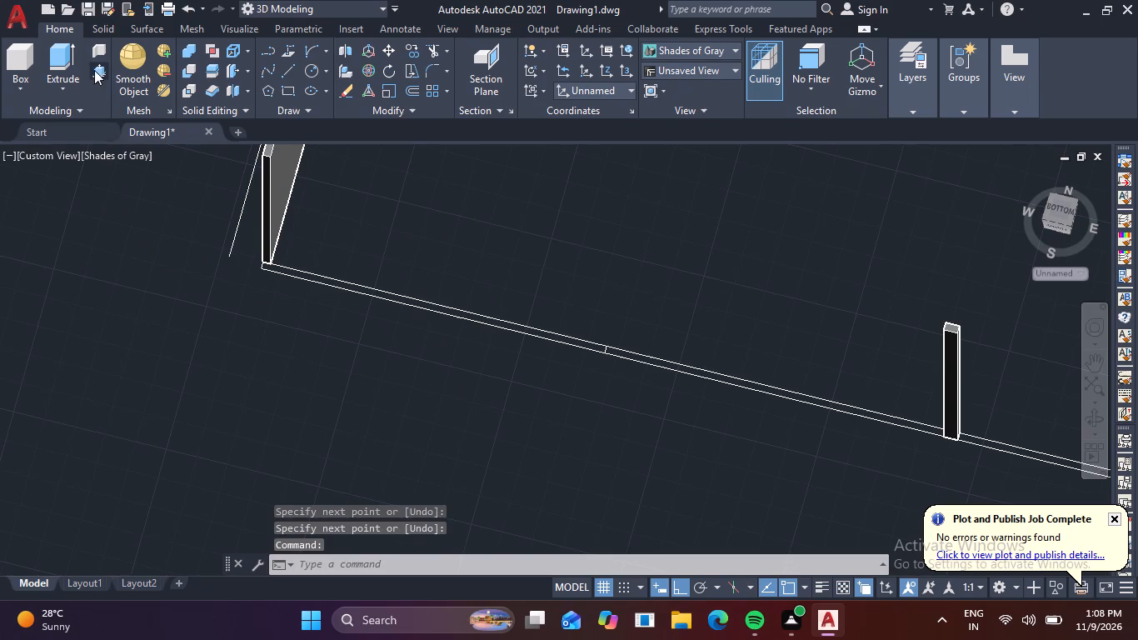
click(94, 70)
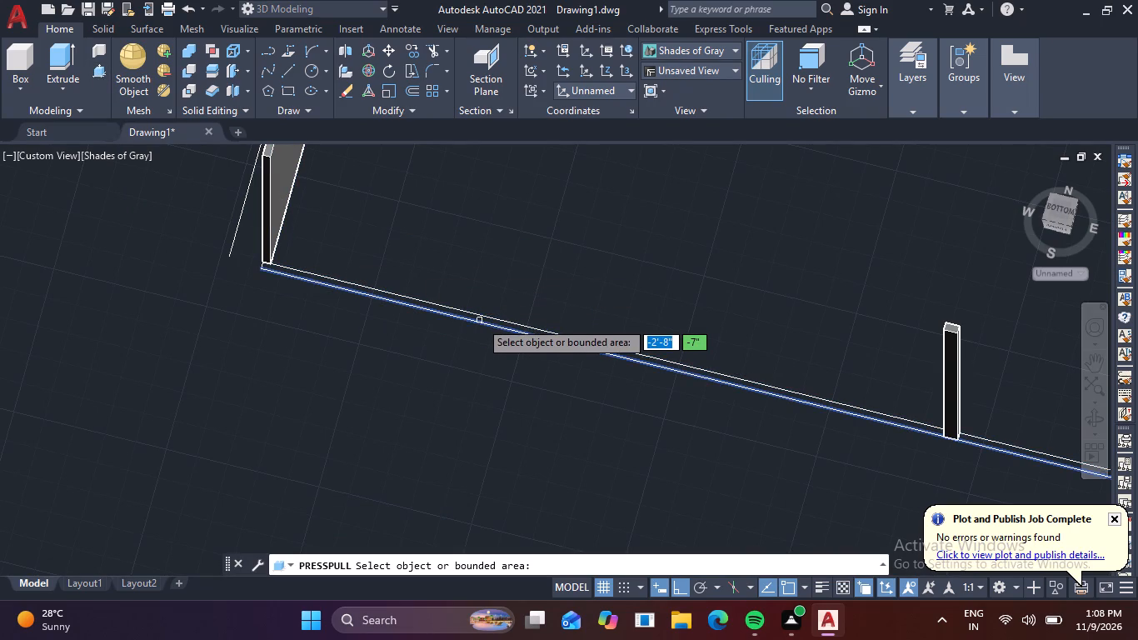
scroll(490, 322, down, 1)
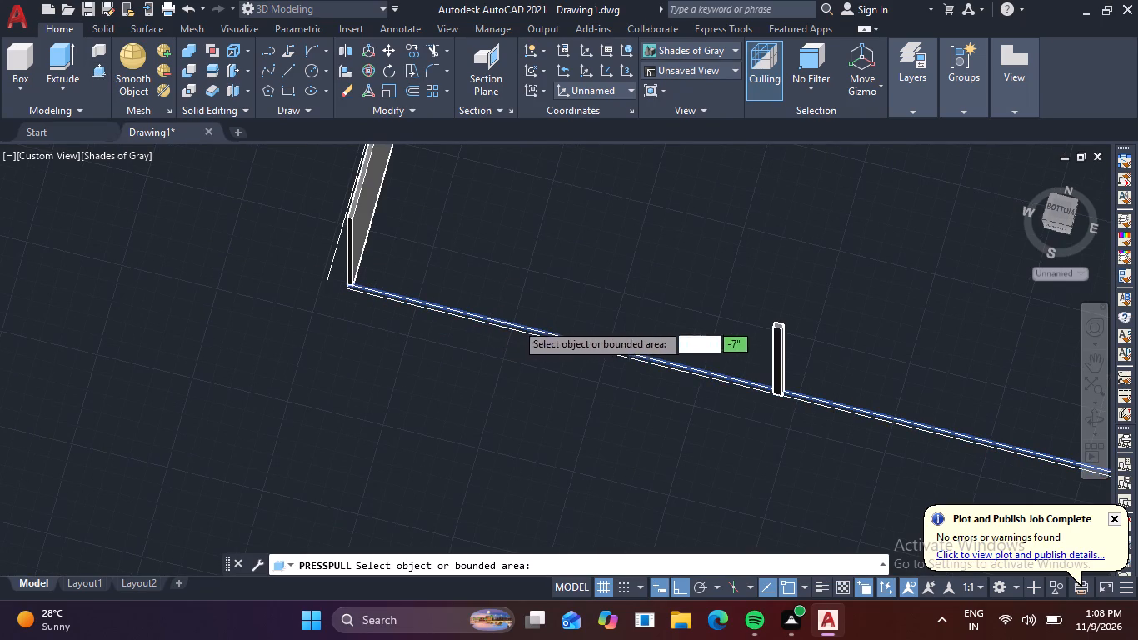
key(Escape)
Examine the thin strip outline around the southeast corner and on to the corner beside the next raised wall panel.
scroll(557, 402, down, 2)
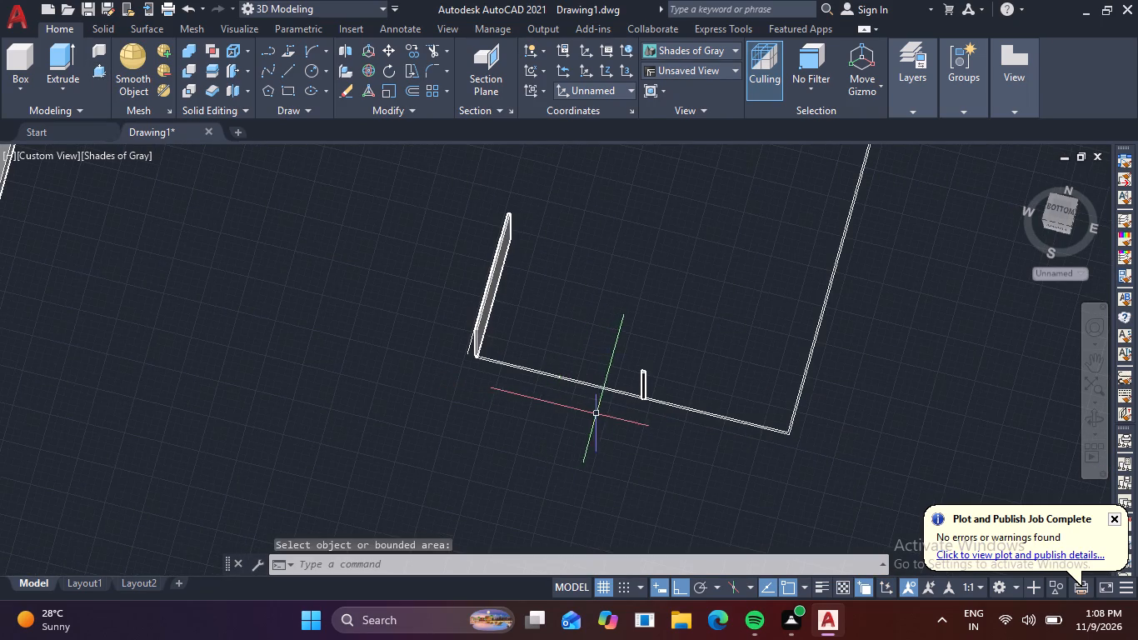
key(space)
middle_click(597, 414)
shift+middle_drag(605, 418, 538, 413)
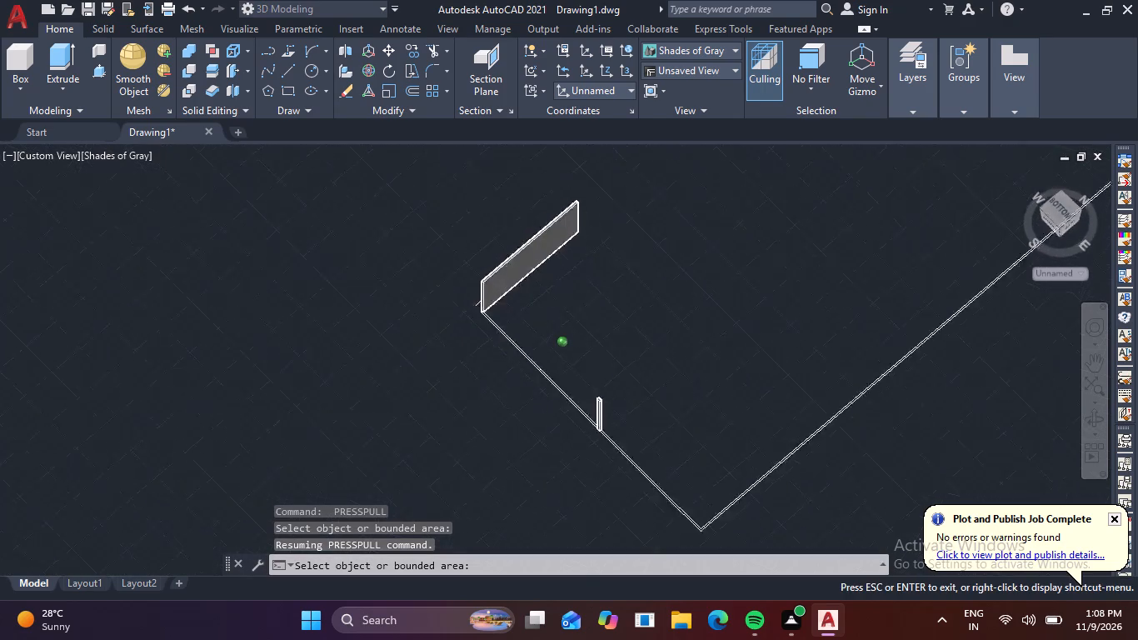
shift+middle_drag(538, 413, 471, 399)
middle_drag(604, 463, 383, 322)
scroll(553, 400, down, 2)
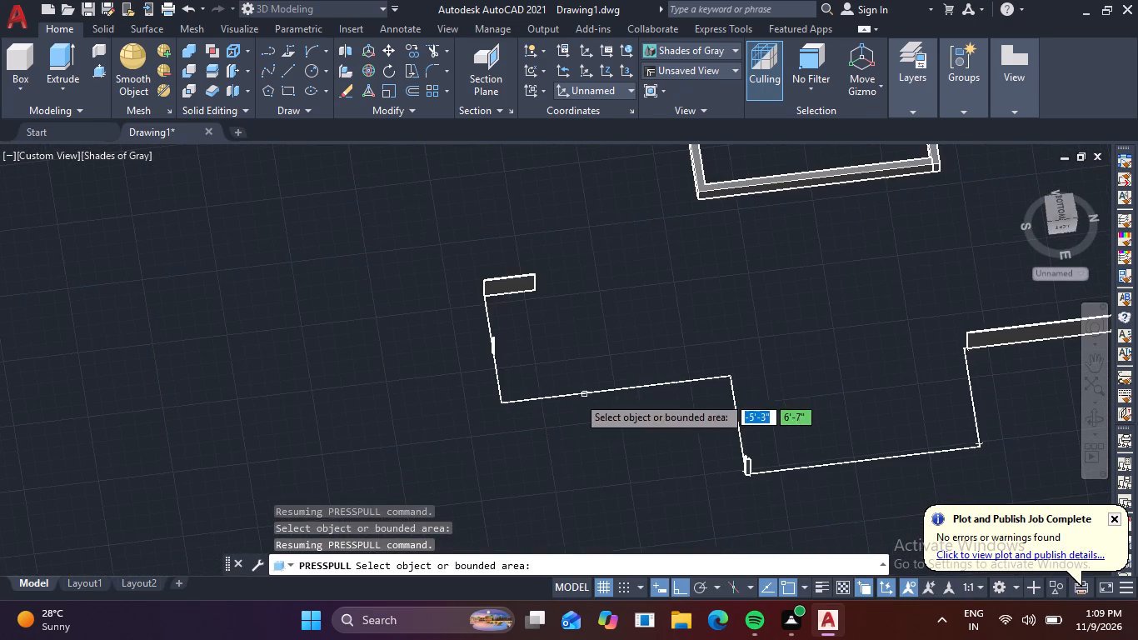
middle_drag(615, 396, 200, 386)
scroll(546, 365, up, 6)
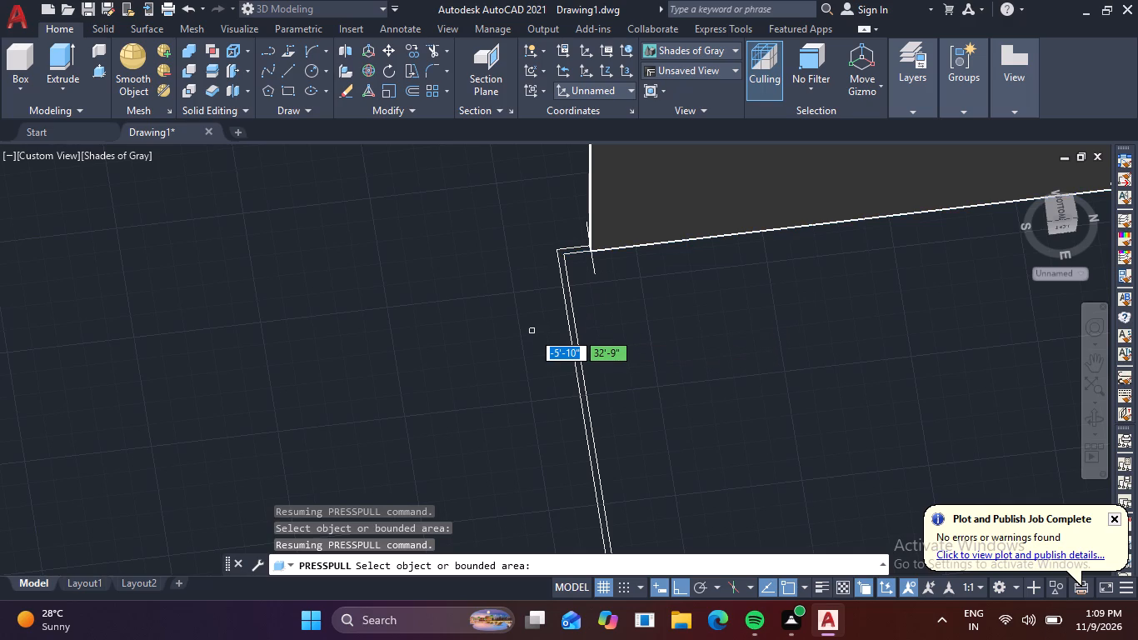
key(grave)
key(Escape)
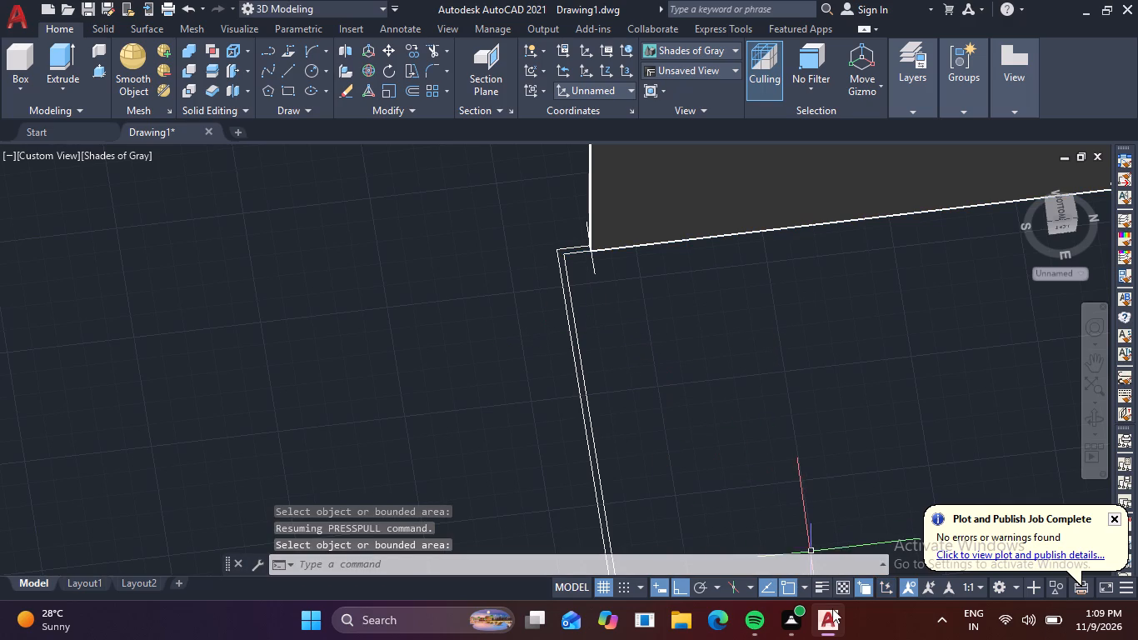